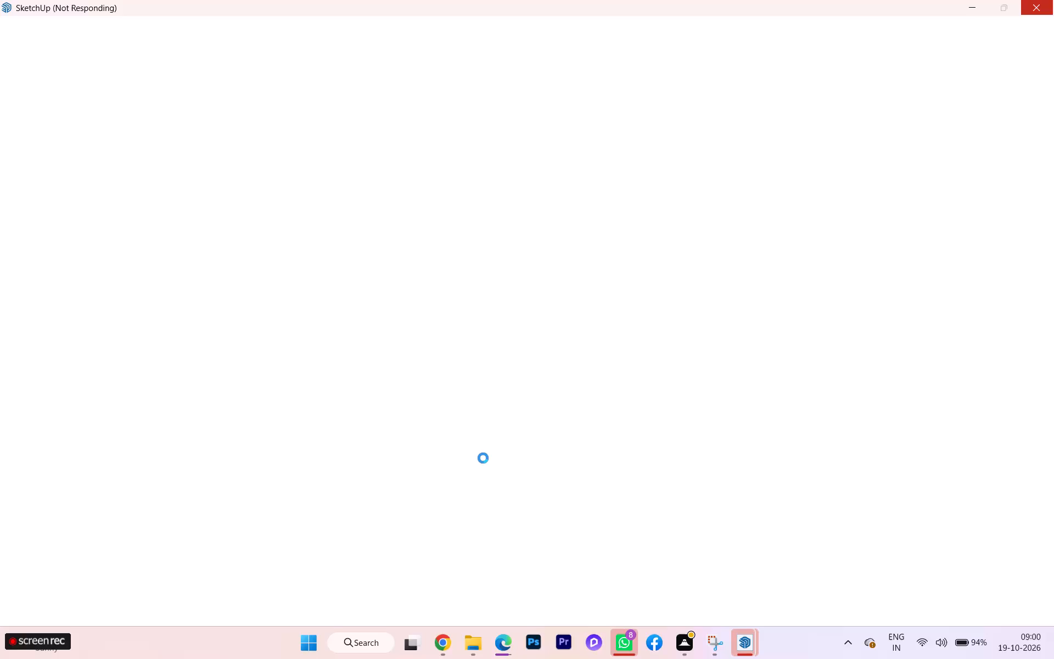
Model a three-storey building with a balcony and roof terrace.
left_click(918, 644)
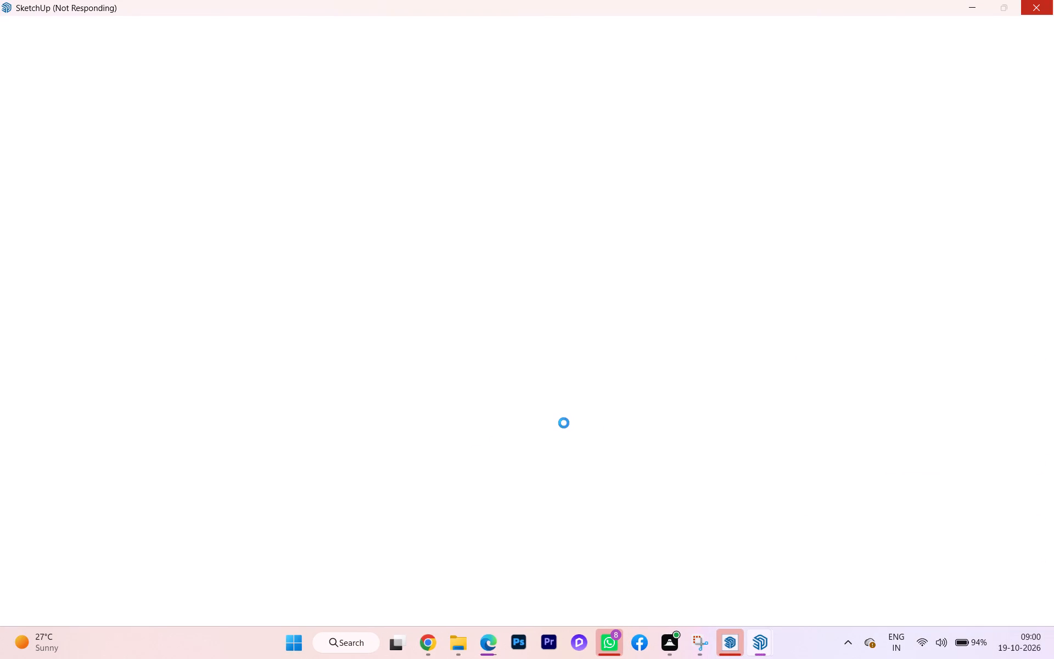
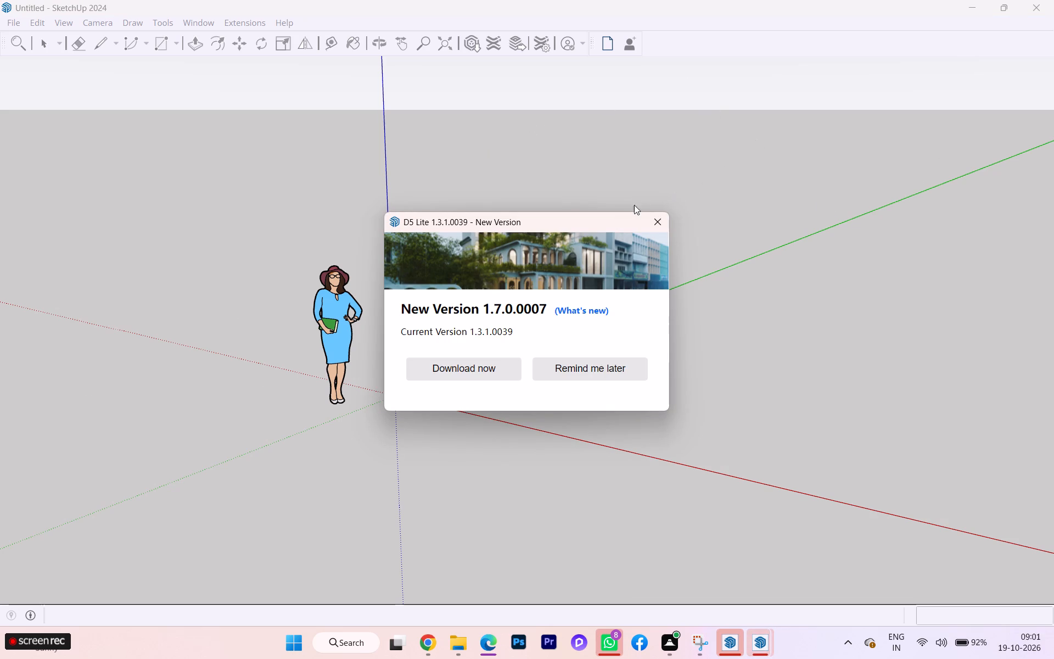
Dismiss the D5 Lite update notice and delete the default human scale figure from the model.
left_click(668, 224)
left_click(375, 325)
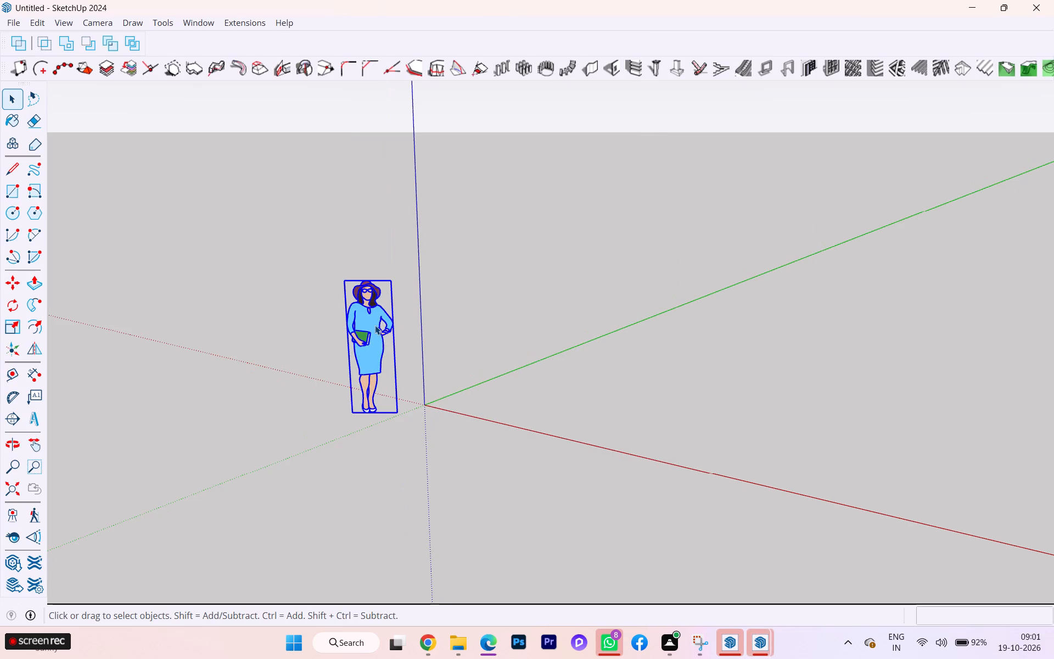
key("Delete")
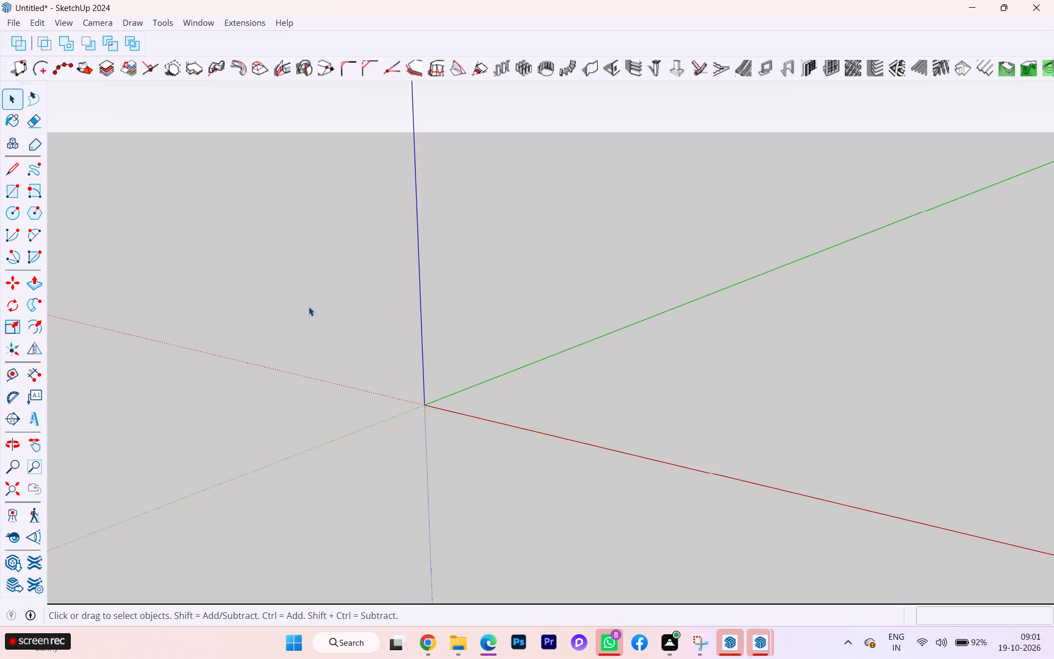
Open the Architectural Design Style for editing at its watermark settings.
scroll(684, 398, "up", 3)
scroll(575, 364, "down", 2)
scroll(574, 364, "up", 3)
scroll(550, 331, "down", 2)
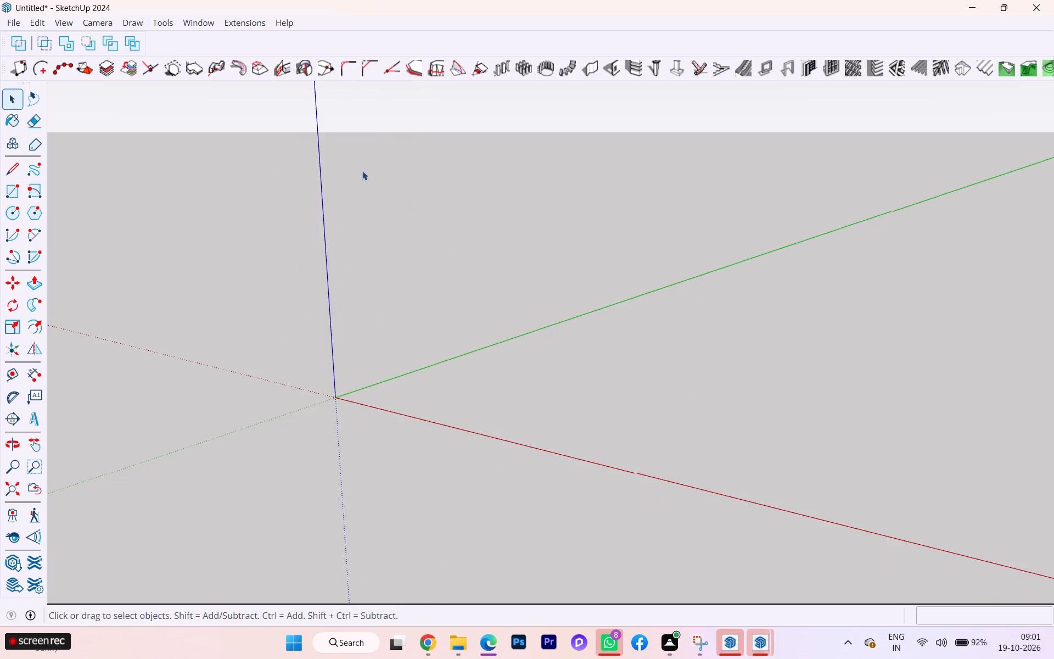
left_click(215, 20)
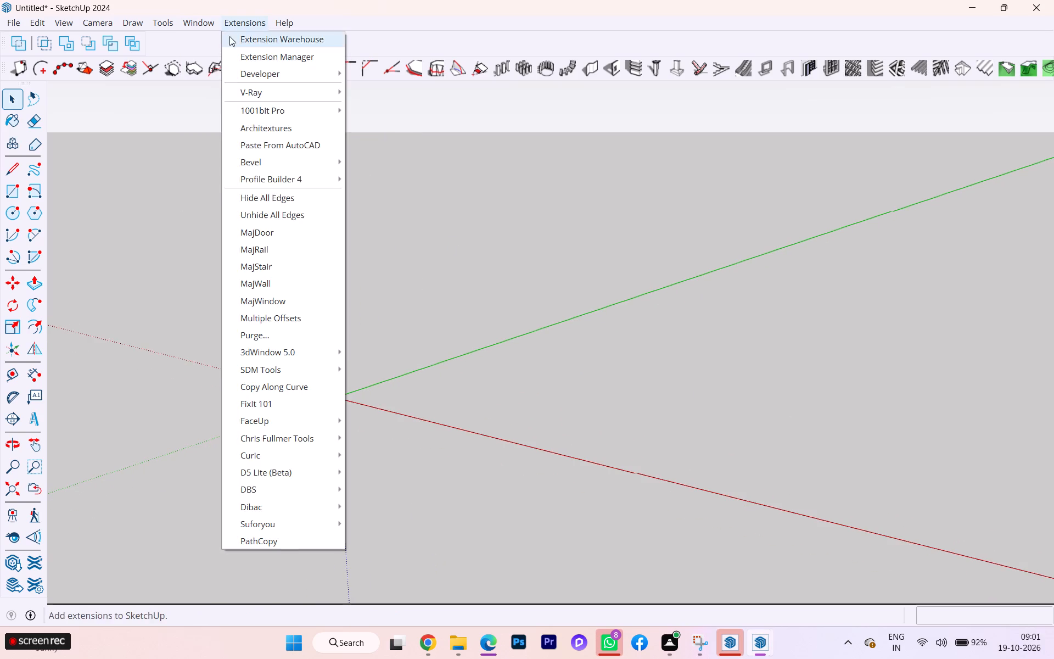
double_click(200, 26)
left_click(222, 38)
left_click(380, 38)
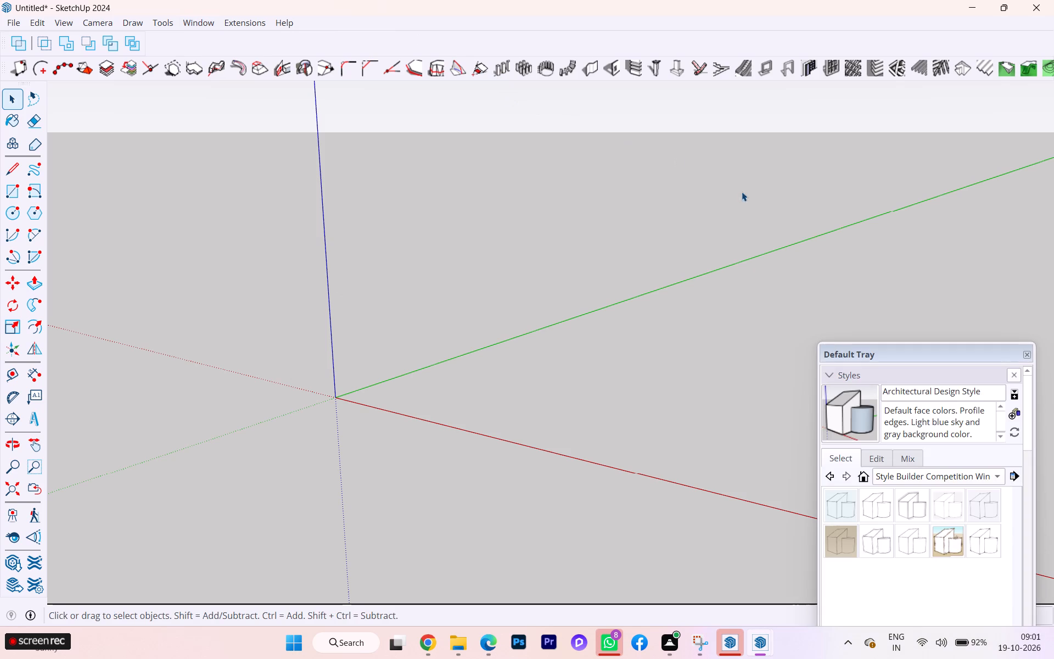
left_click(883, 457)
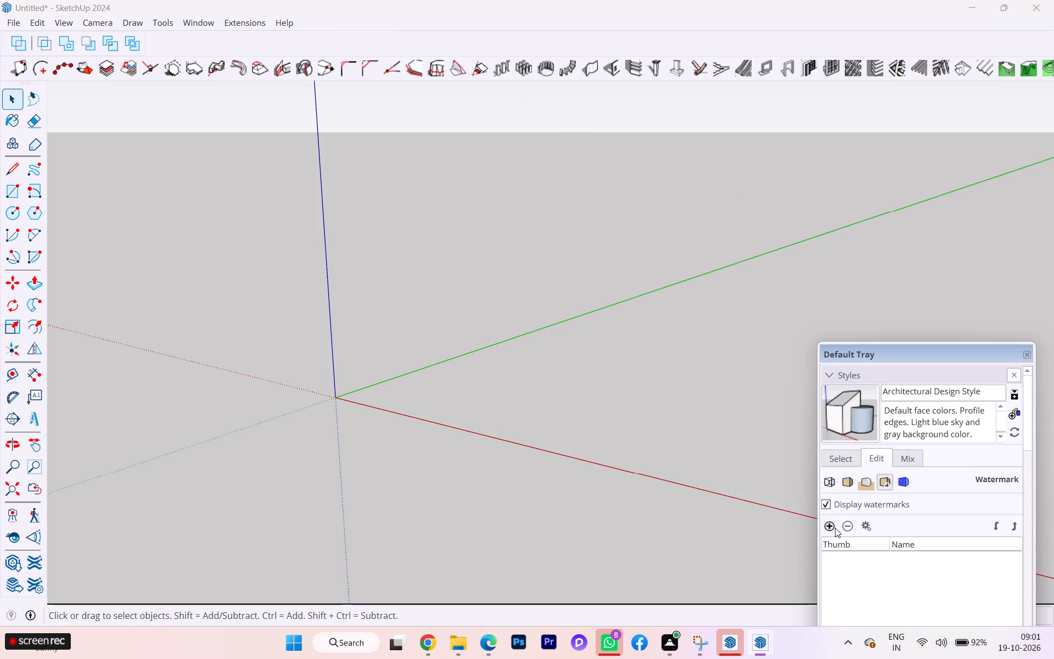
Add a watermark using the ground floor plan image Screenshot 2026-10-19 085642.png from the Gallery.
left_click(832, 523)
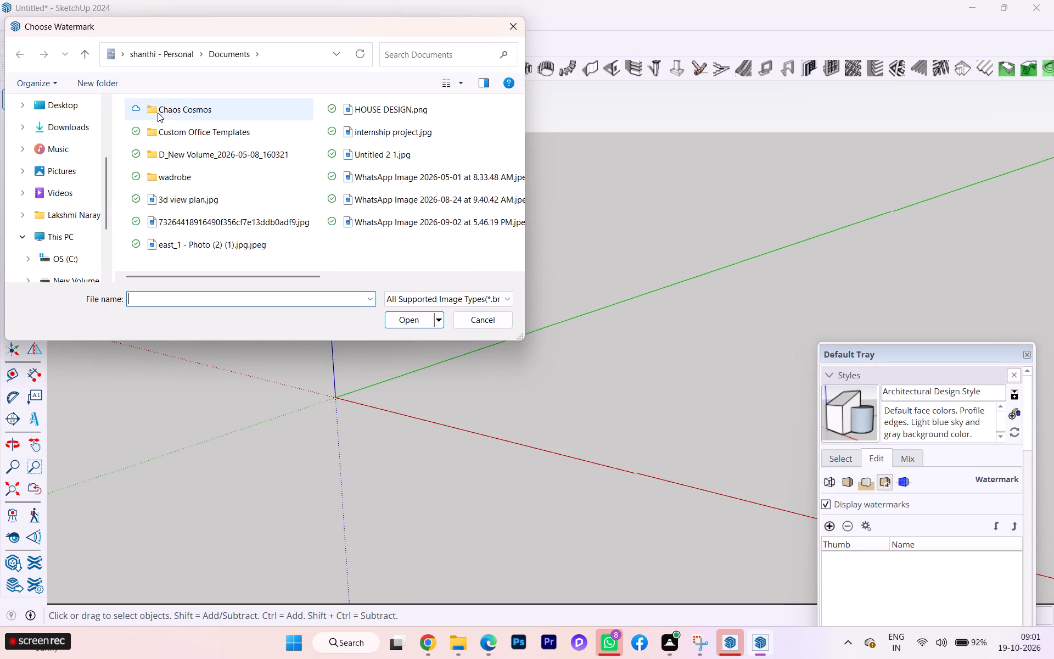
left_click(57, 171)
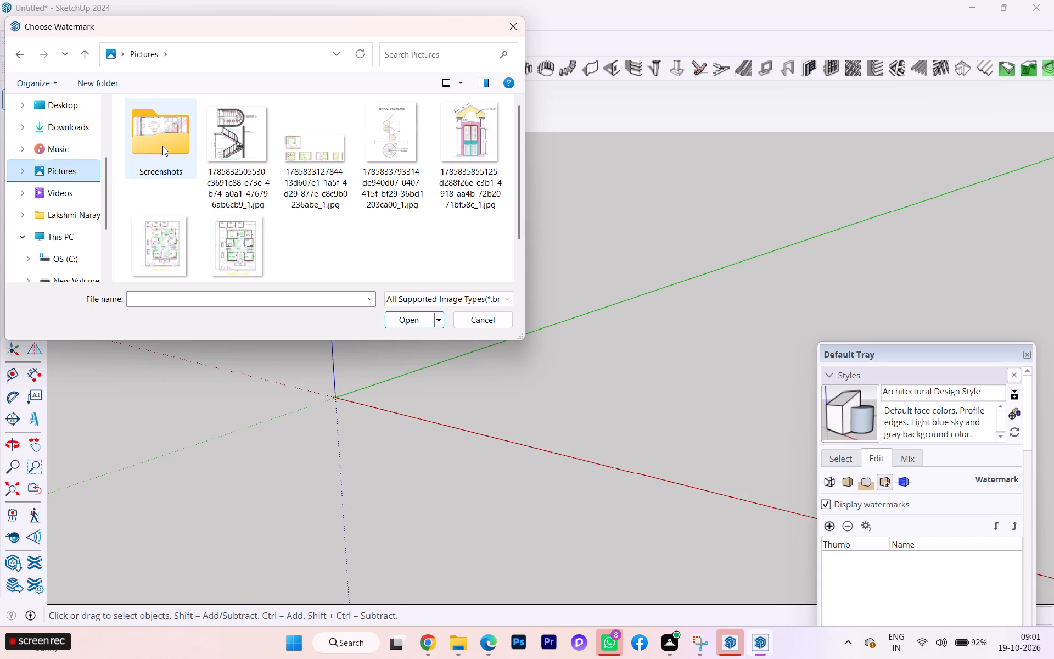
scroll(162, 146, "up", 3)
scroll(162, 146, "down", 2)
scroll(162, 146, "up", 2)
scroll(162, 146, "down", 1)
scroll(59, 130, "up", 9)
left_click(58, 144)
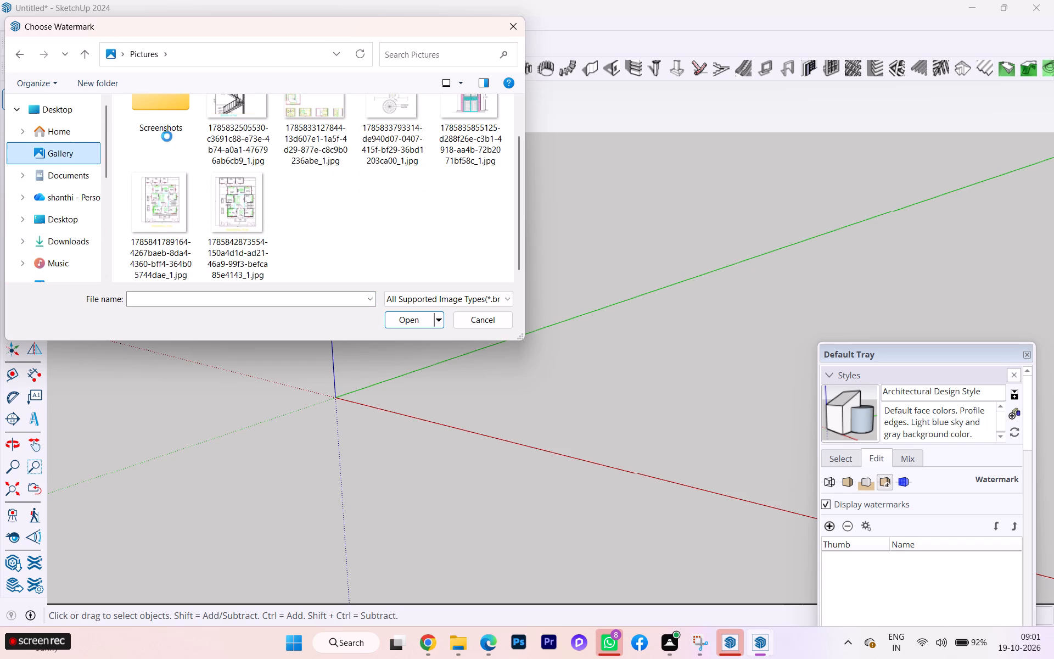
left_click(174, 132)
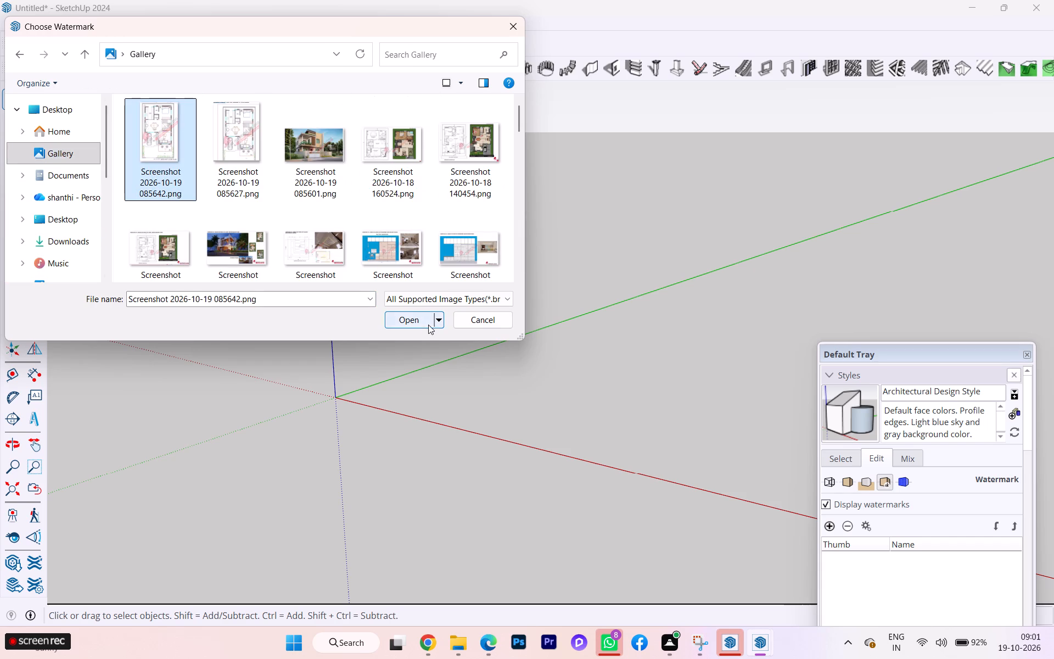
left_click(422, 322)
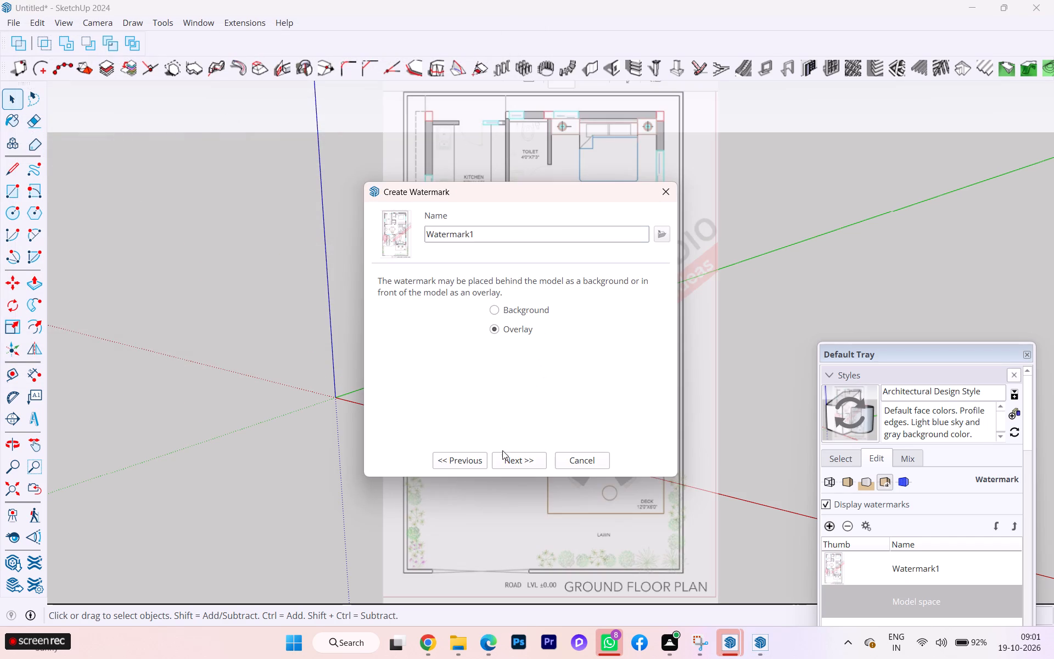
Place the floor plan watermark behind the model as a background, without a mask.
left_click(515, 304)
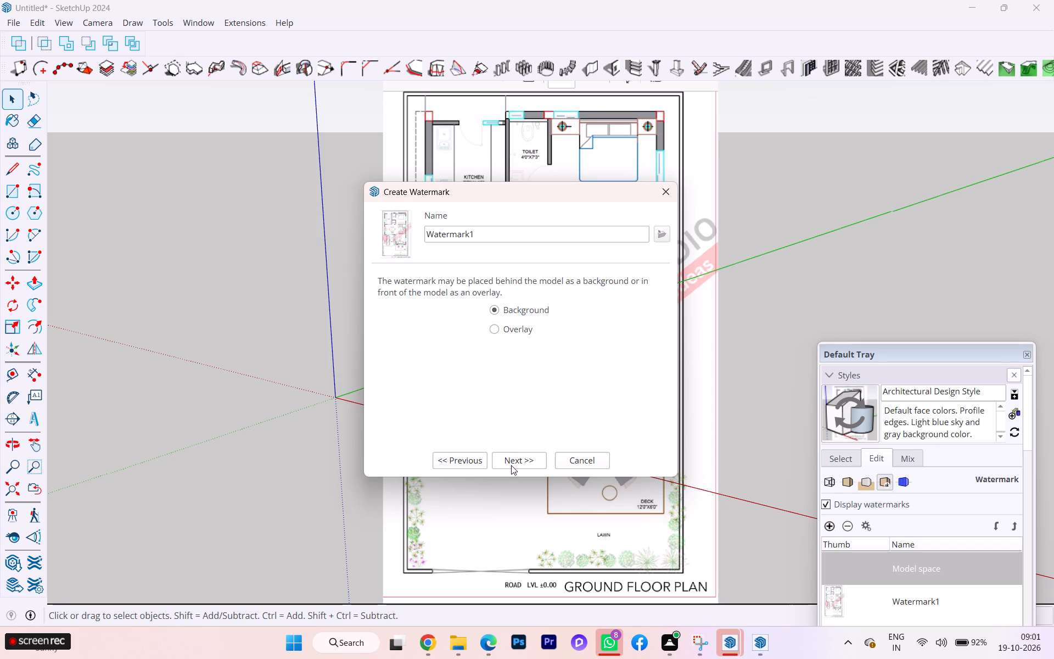
left_click(509, 459)
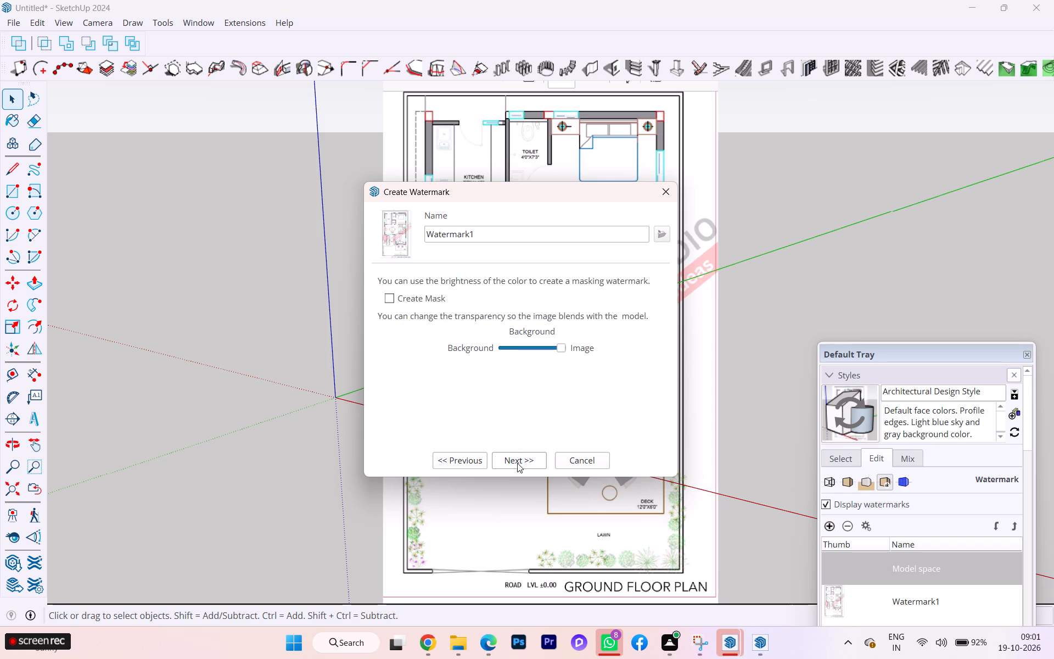
left_click(517, 461)
Position the watermark in the upper-right corner of the drawing area, enlarge it to nearly full scale and finish creating it.
left_click(462, 345)
left_click(462, 338)
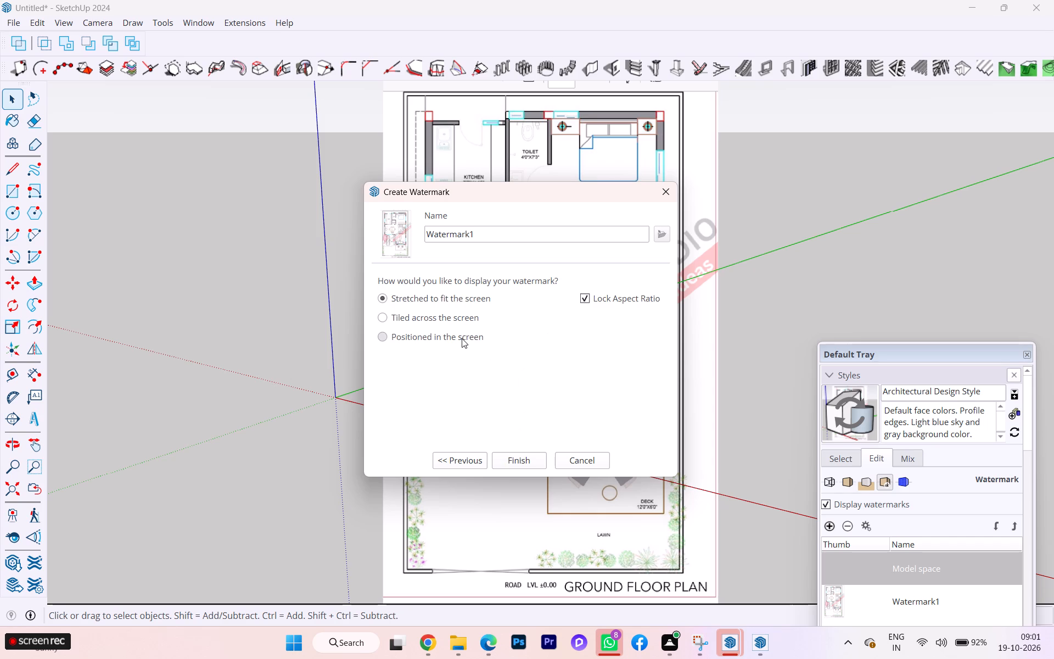
left_click_drag(461, 357, 489, 359)
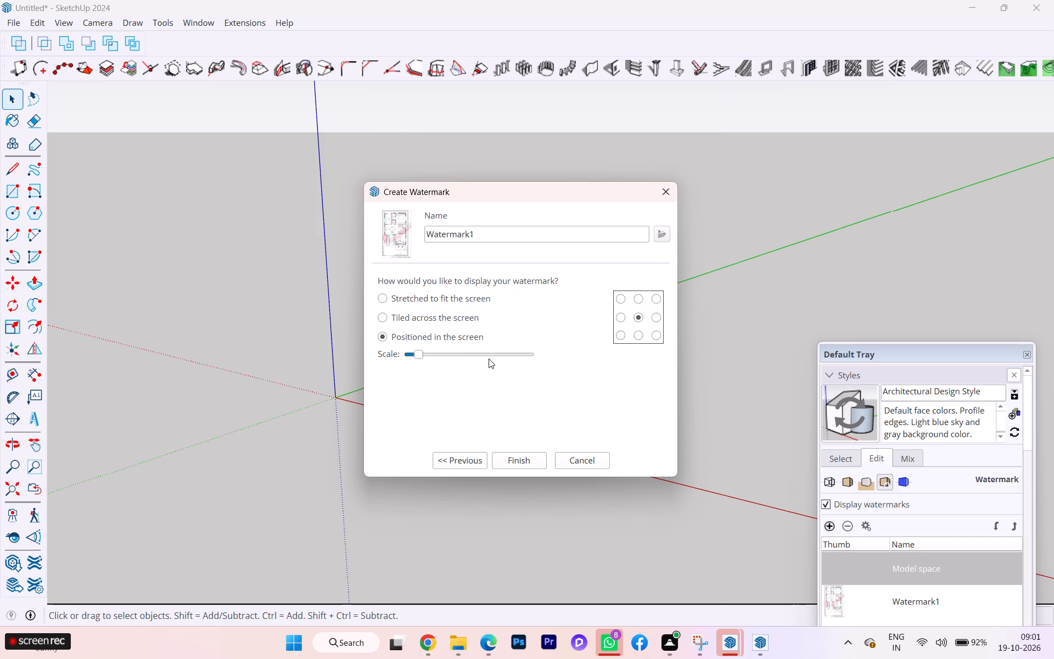
left_click(489, 359)
left_click(489, 355)
left_click_drag(489, 355, 501, 354)
left_click(501, 354)
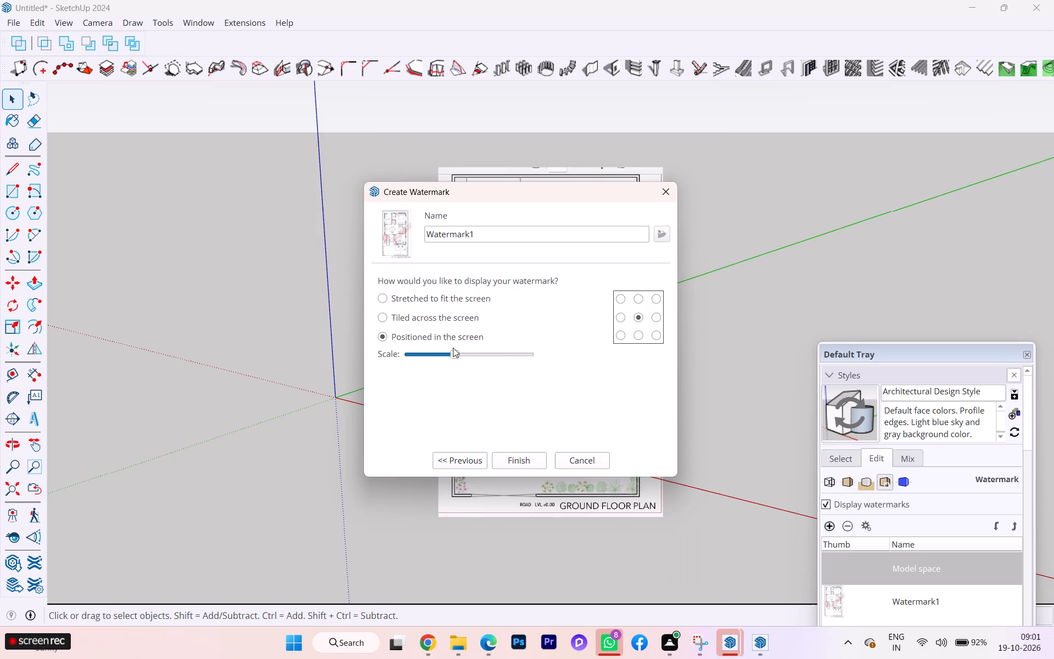
left_click(653, 303)
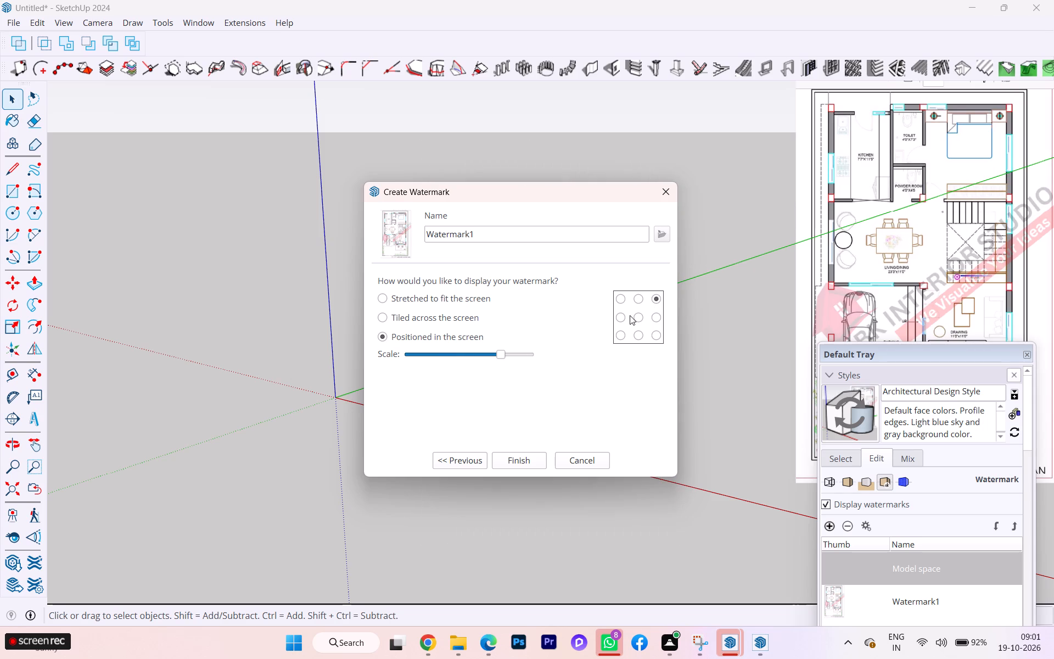
left_click(520, 353)
left_click(522, 353)
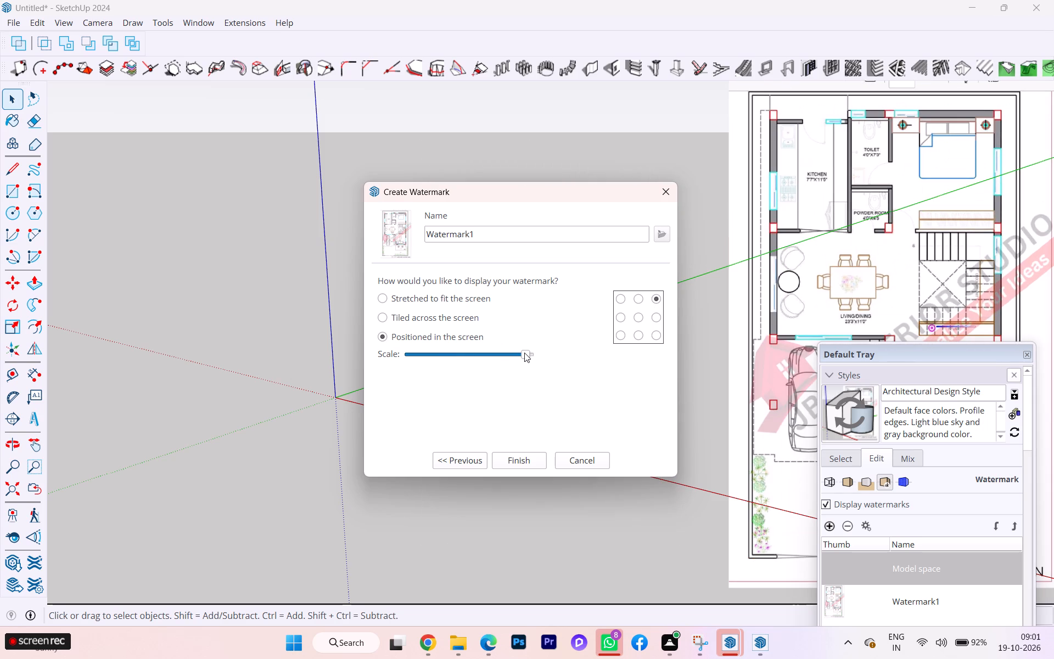
left_click(530, 351)
left_click(534, 354)
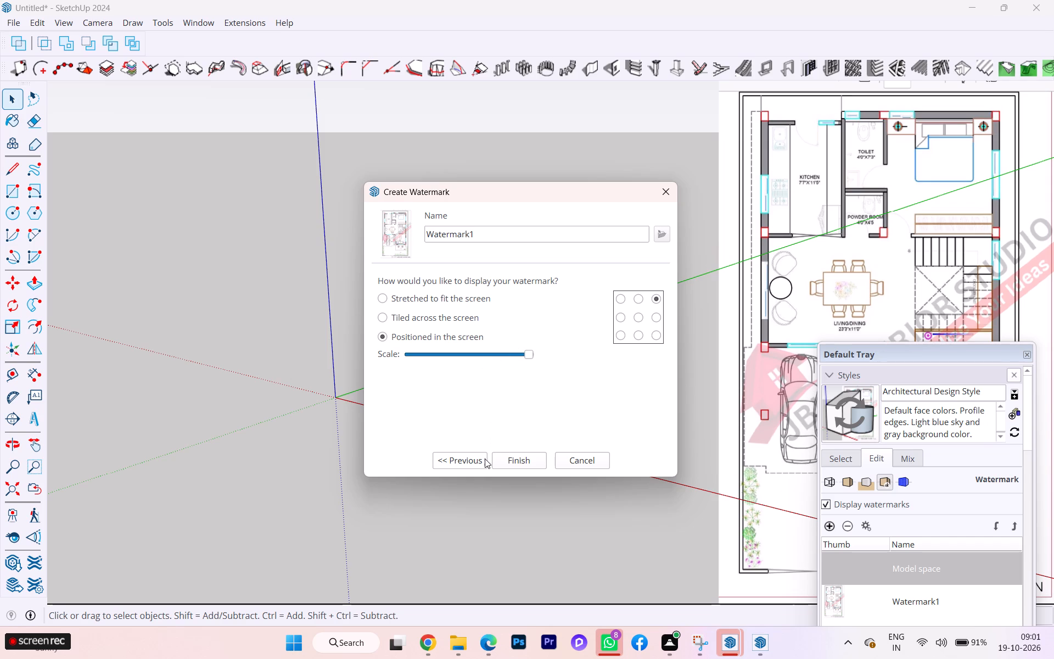
left_click(514, 454)
Move the Default Tray off the lower part of the ground floor plan.
scroll(350, 371, "down", 1)
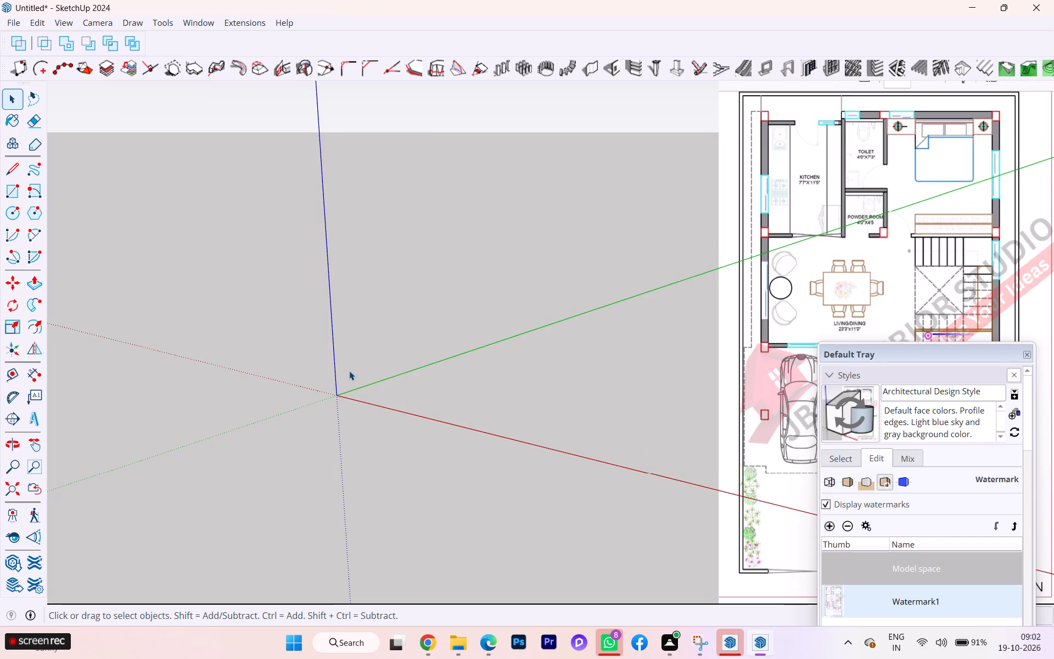
scroll(874, 414, "up", 1)
left_click_drag(948, 353, 859, 372)
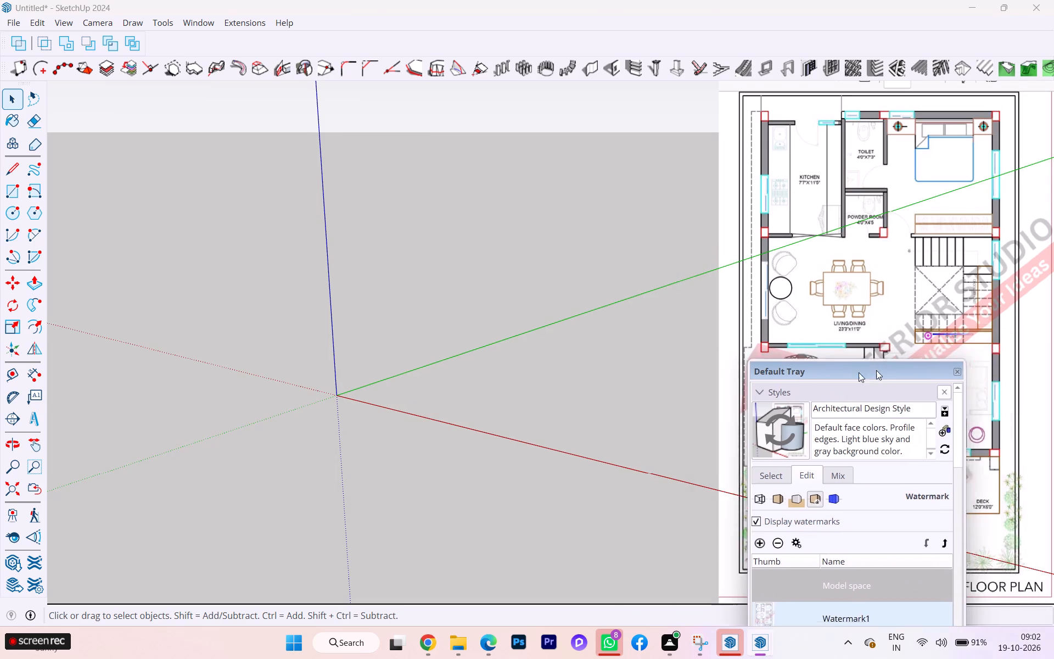
left_click_drag(859, 372, 719, 376)
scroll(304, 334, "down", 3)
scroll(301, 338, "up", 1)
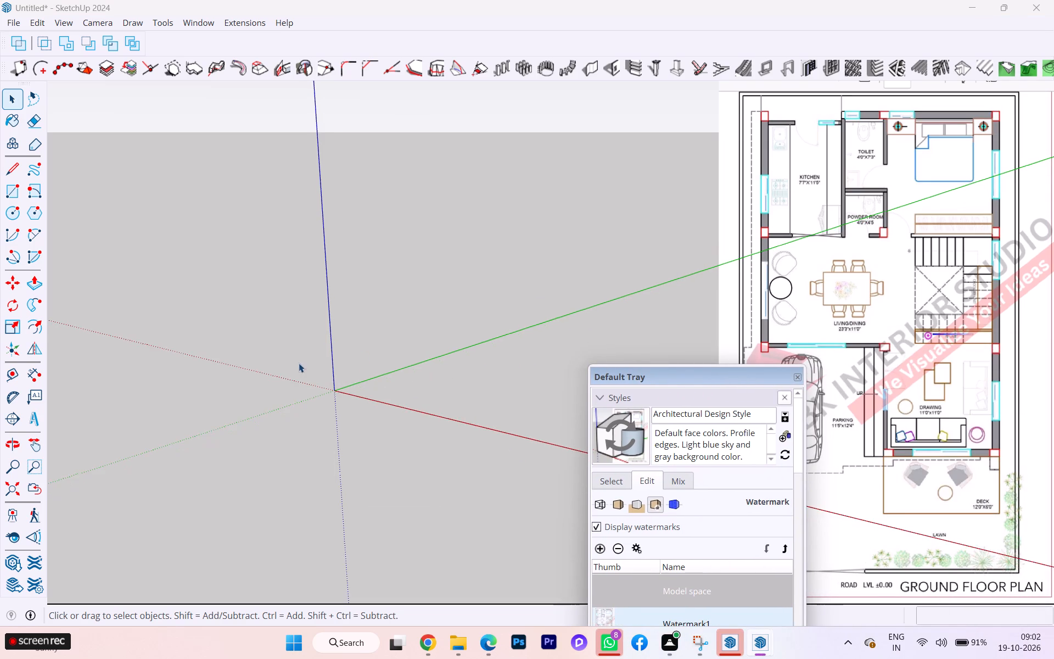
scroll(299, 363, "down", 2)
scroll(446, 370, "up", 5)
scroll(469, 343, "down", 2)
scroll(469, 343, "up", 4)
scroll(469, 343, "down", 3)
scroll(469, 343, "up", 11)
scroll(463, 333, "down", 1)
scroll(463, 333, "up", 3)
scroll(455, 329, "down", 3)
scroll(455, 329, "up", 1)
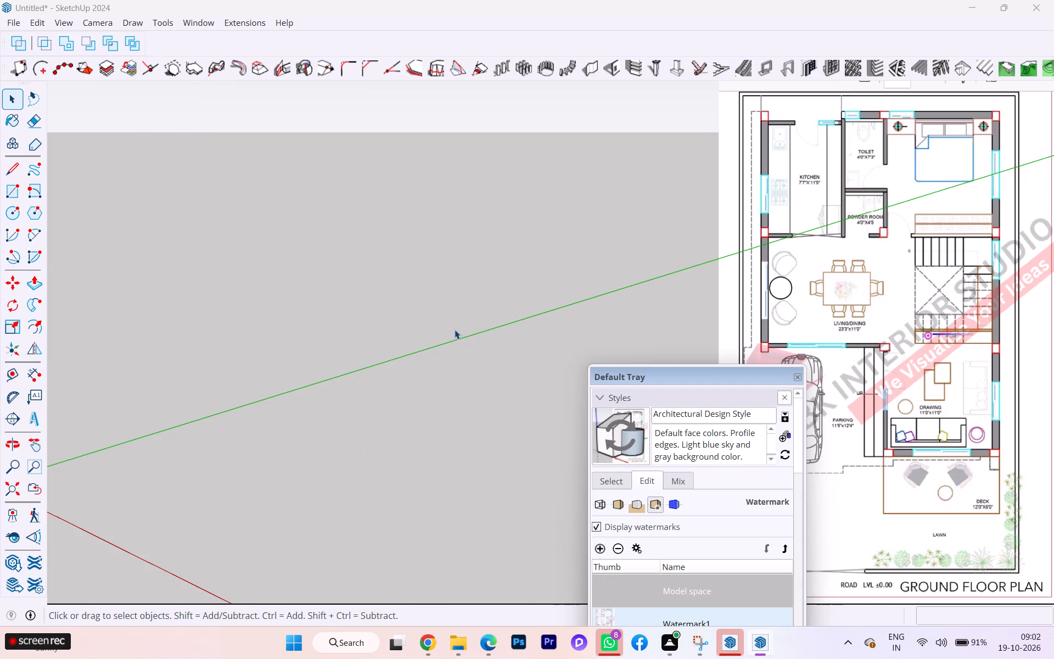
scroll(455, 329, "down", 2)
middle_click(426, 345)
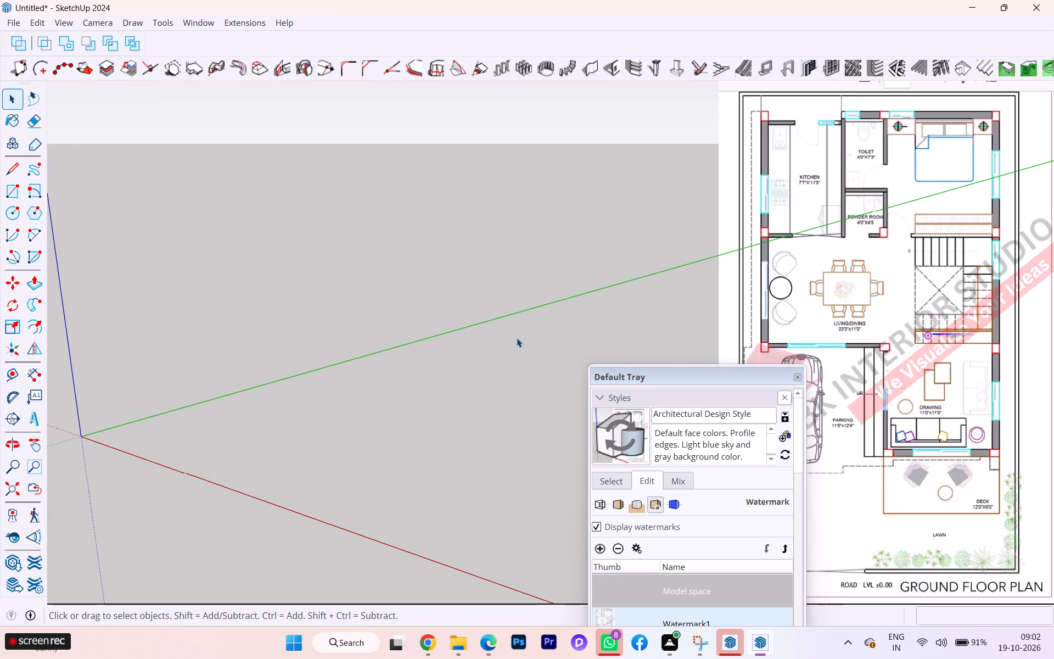
Switch to the Snipping Tool window holding the ground floor plan capture and close it.
key("alt+Tab")
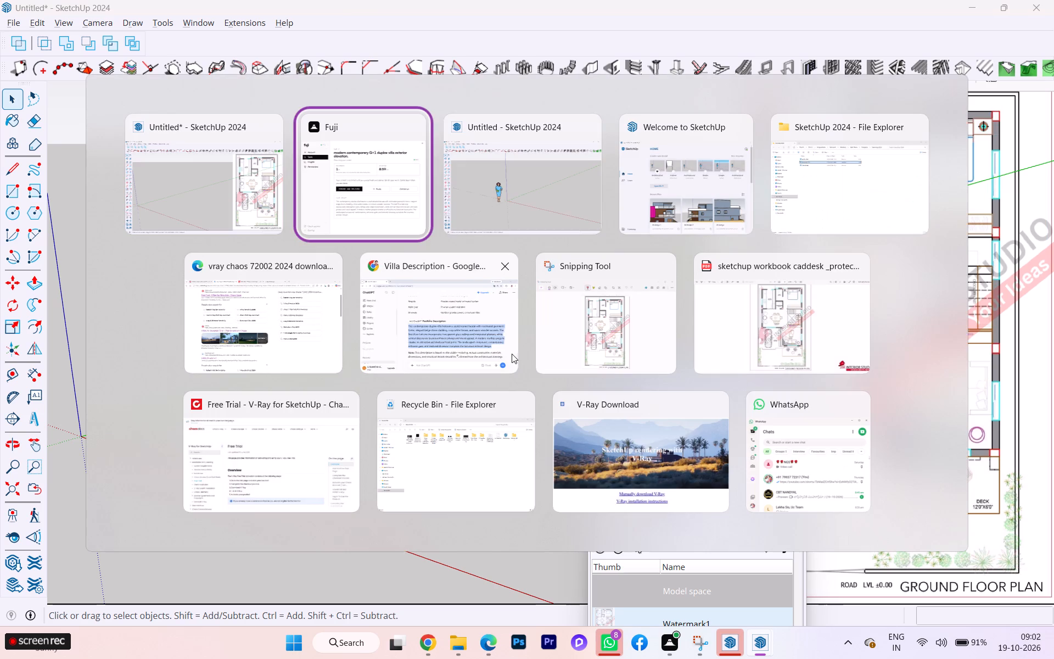
key("alt+Tab")
key("alt+Tab")
key("alt+Tab")
key("alt+Tab")
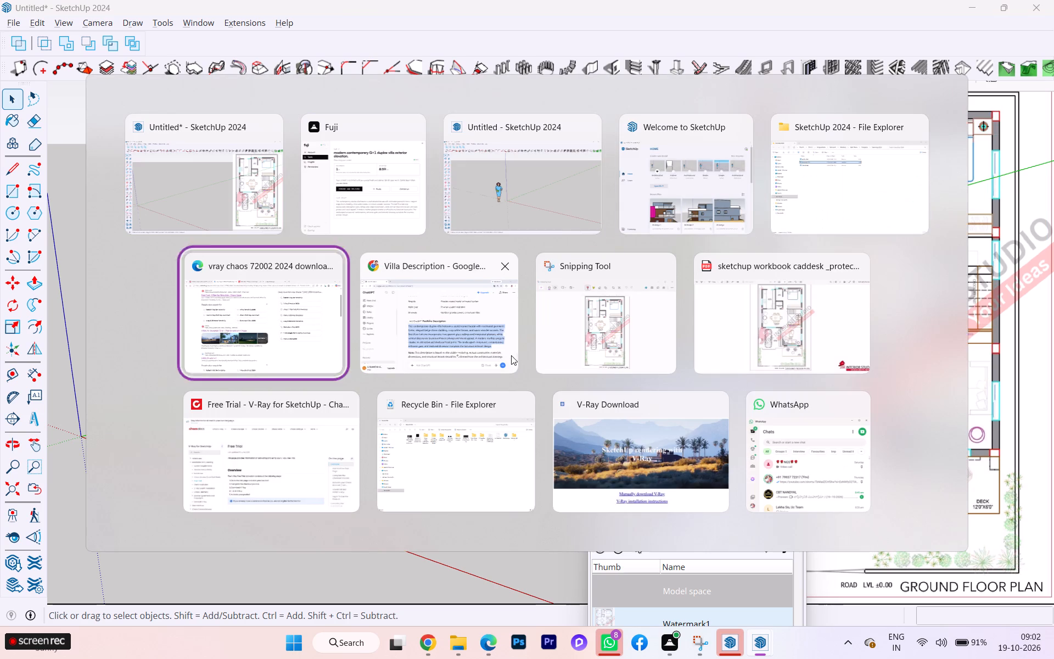
key("alt+Tab")
key("alt+Tab")
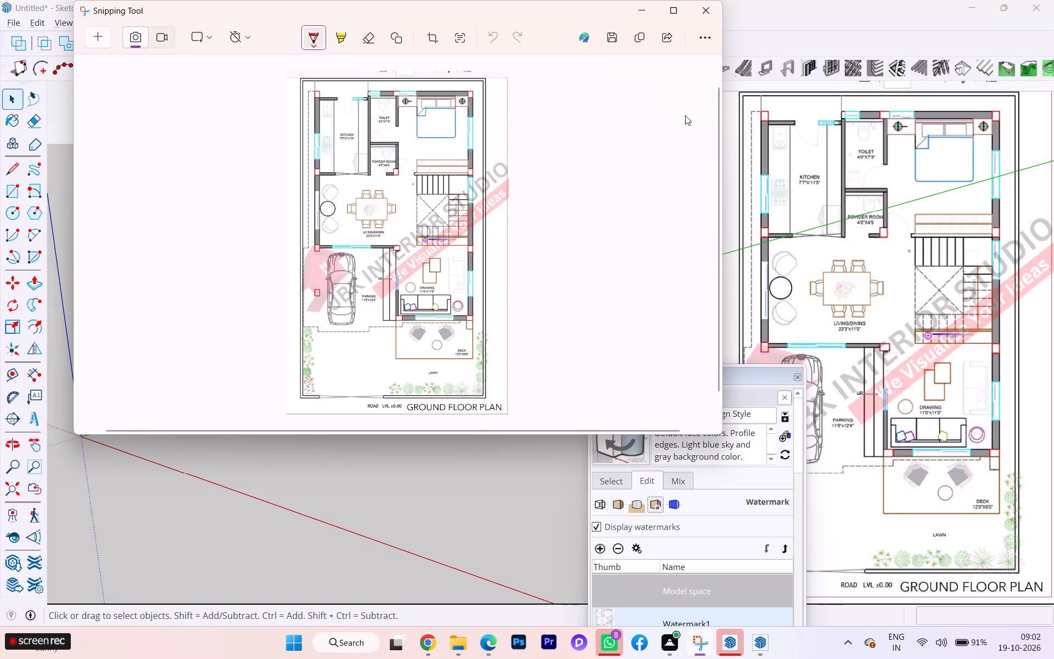
left_click(702, 8)
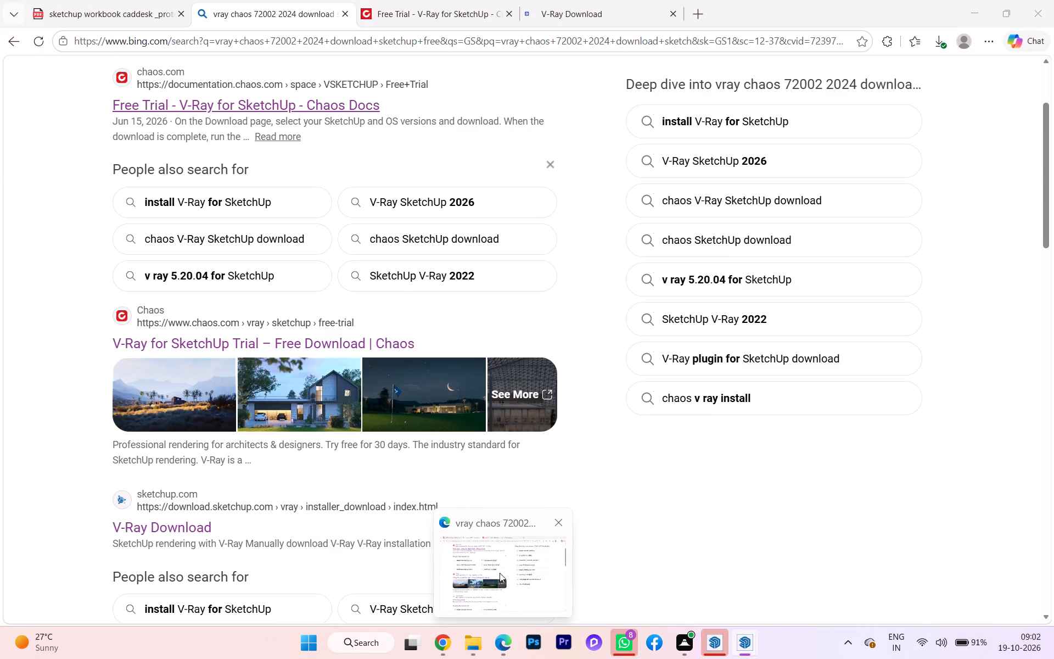
Switch to Microsoft Edge and view the Exercise 42 ground floor plan in the SketchUp workbook PDF.
left_click(507, 580)
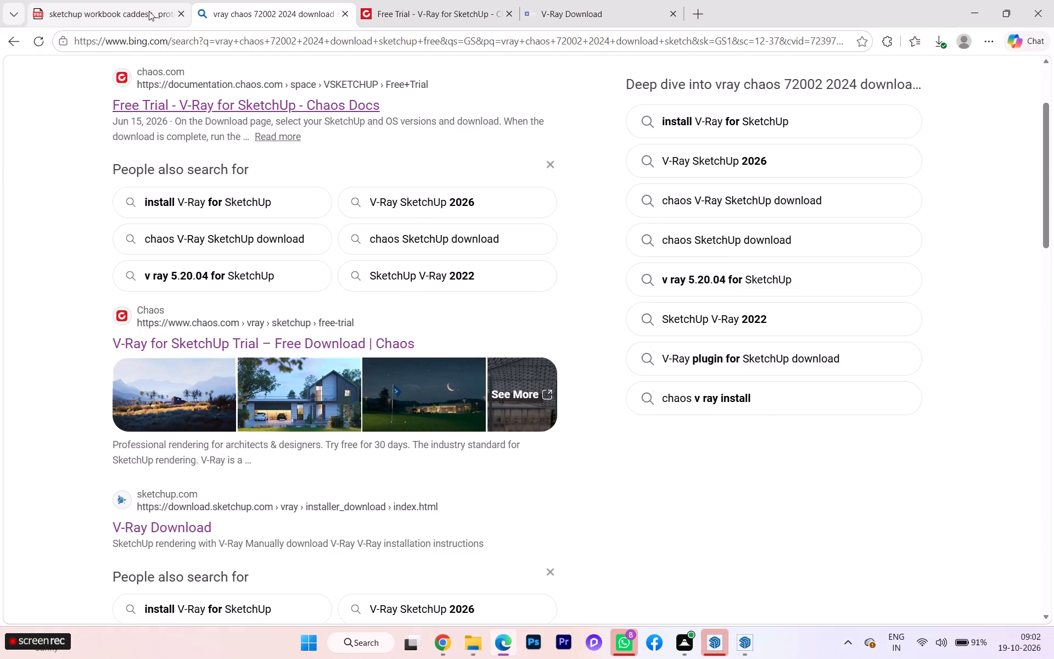
left_click(149, 11)
scroll(681, 305, "up", 3)
scroll(681, 305, "down", 2)
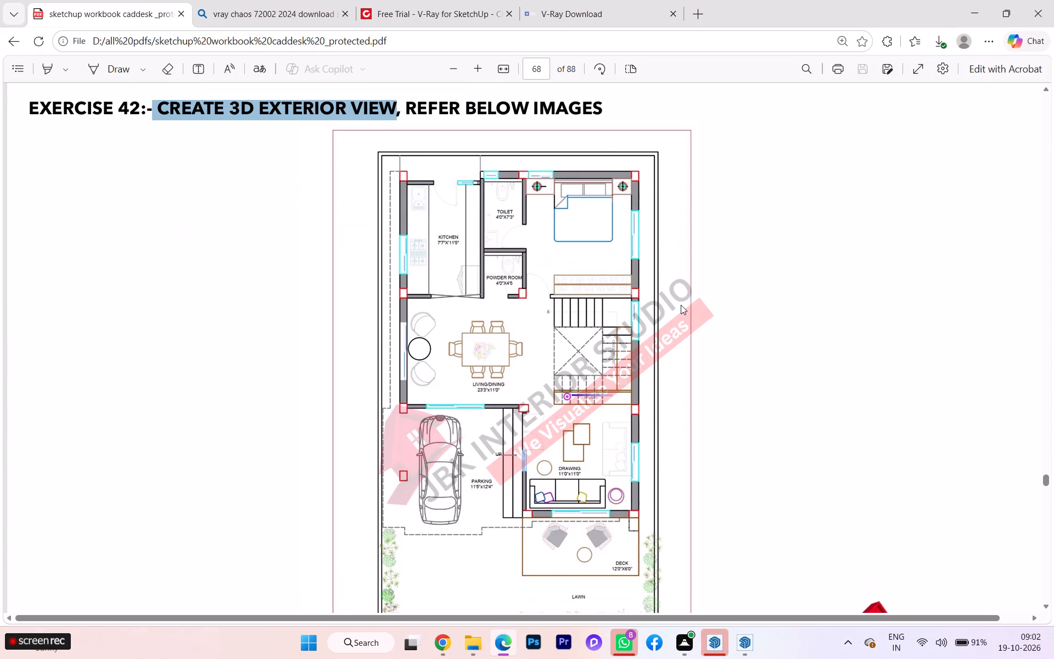
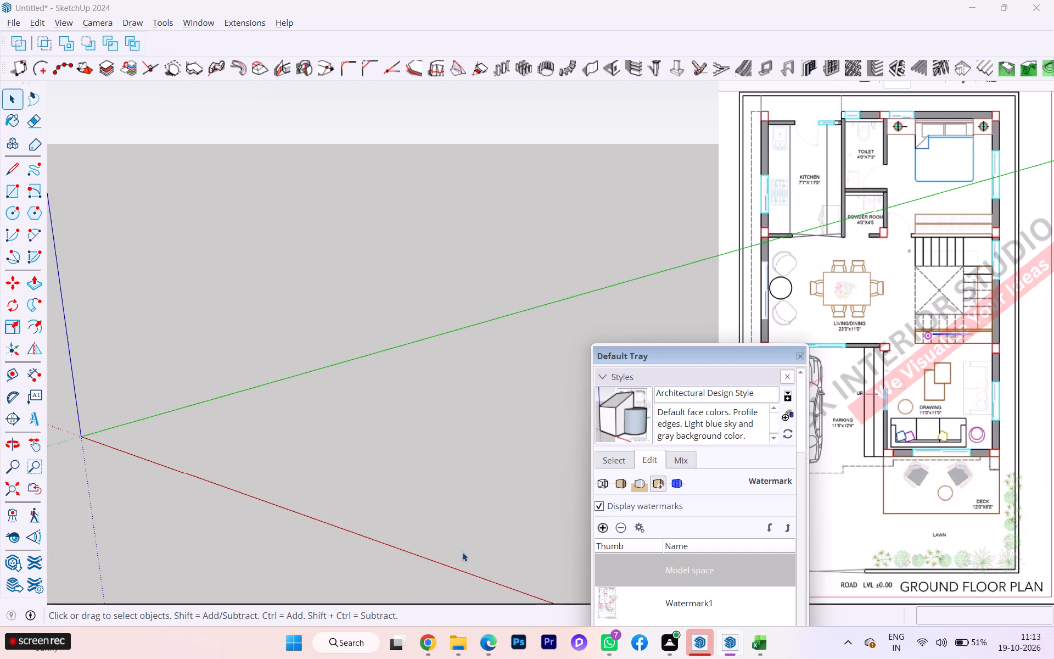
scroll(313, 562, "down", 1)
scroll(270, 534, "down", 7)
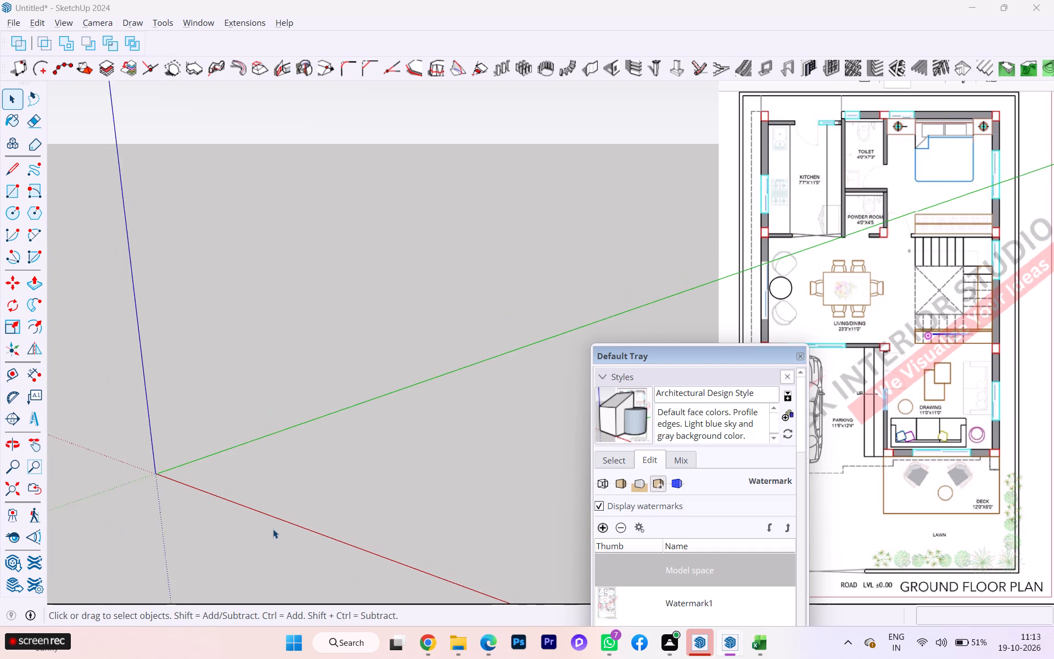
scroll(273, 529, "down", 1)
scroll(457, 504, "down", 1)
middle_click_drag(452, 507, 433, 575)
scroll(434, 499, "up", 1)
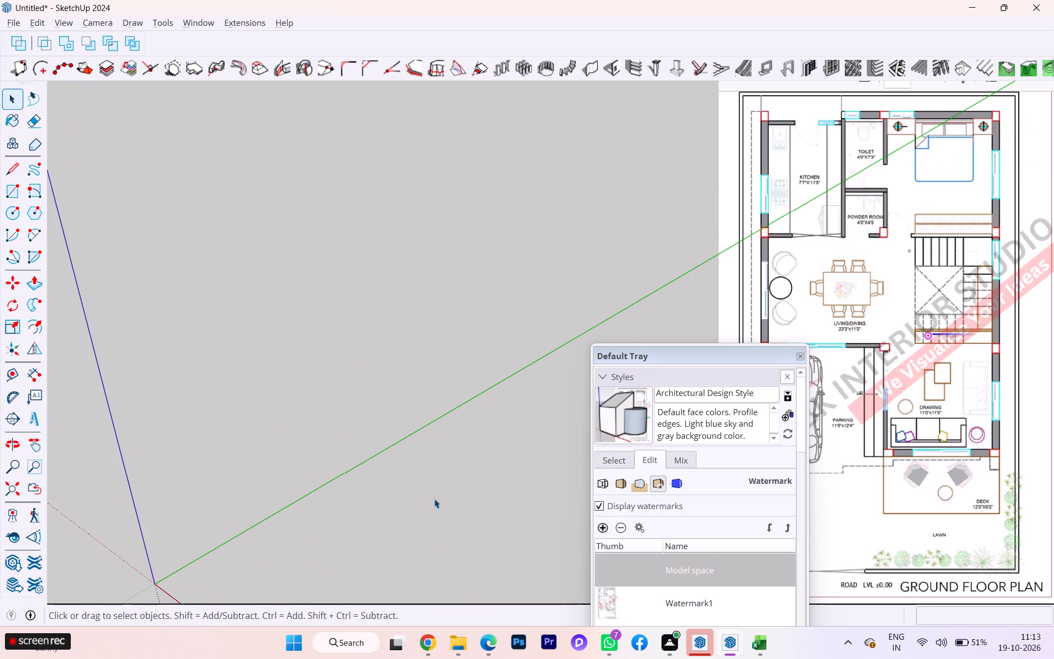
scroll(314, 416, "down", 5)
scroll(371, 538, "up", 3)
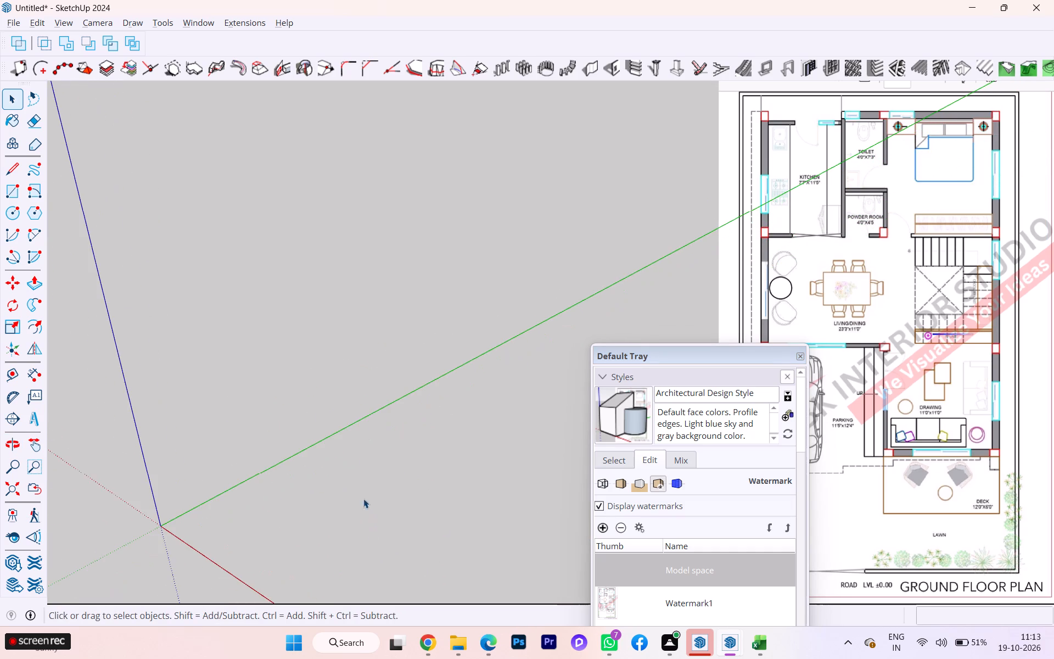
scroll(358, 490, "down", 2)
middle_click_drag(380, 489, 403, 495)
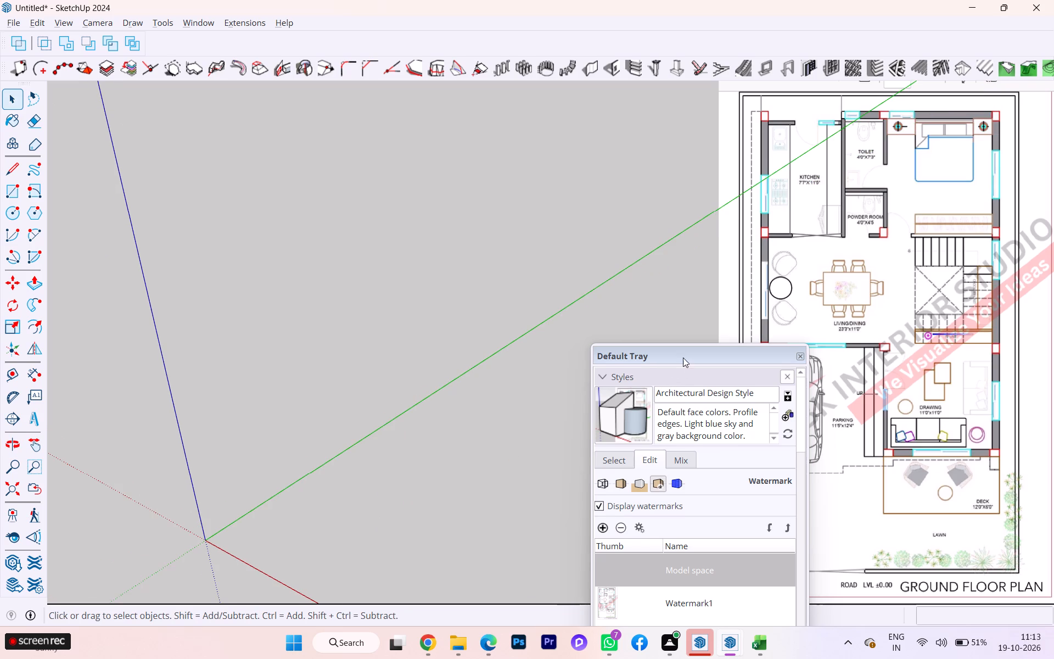
Move the Default Tray off the car in the ground floor plan's parking area, freeing more of the modelling space.
left_click_drag(683, 357, 778, 459)
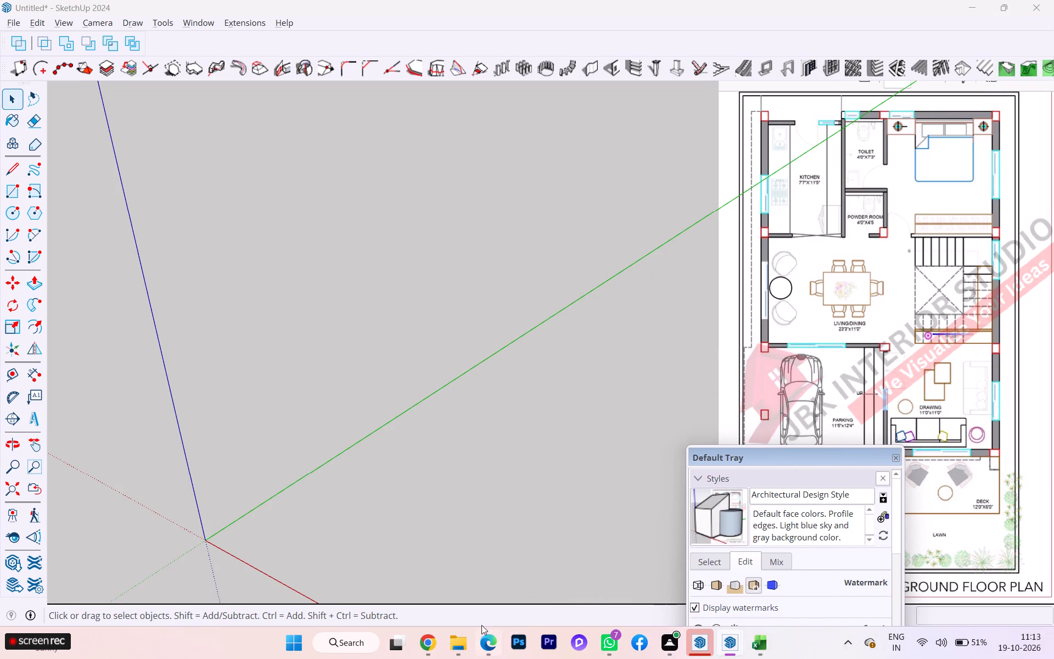
Switch to Microsoft Edge and examine the kitchen, toilet and bedroom end of the ground floor plan in the workbook PDF.
left_click(509, 595)
scroll(523, 506, "up", 2)
scroll(523, 506, "down", 1)
scroll(522, 505, "up", 3)
scroll(520, 504, "down", 1)
scroll(520, 504, "up", 2)
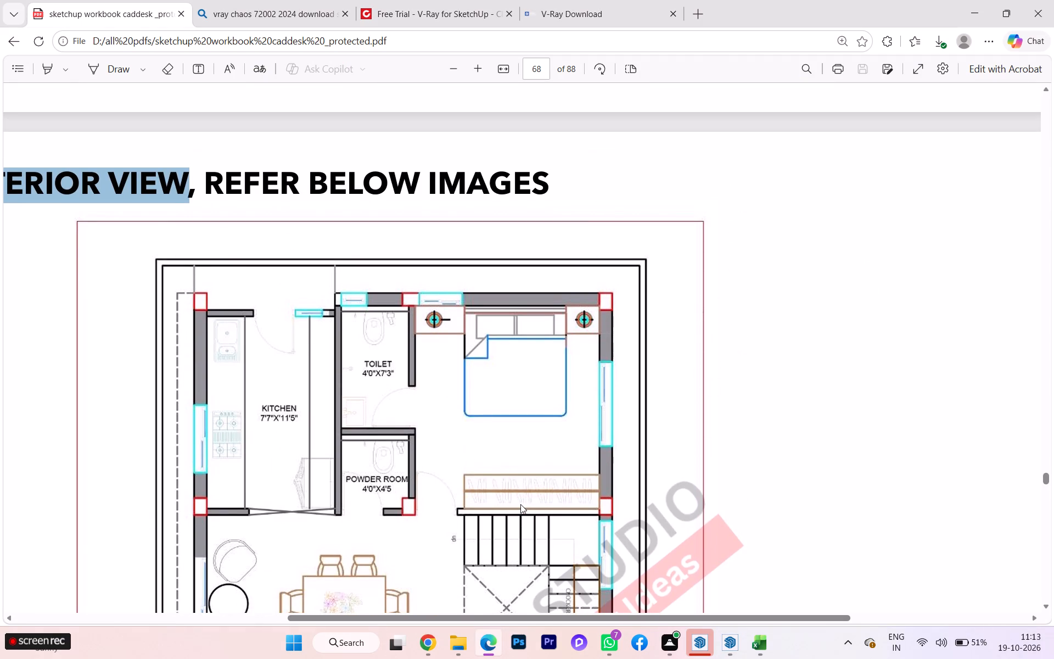
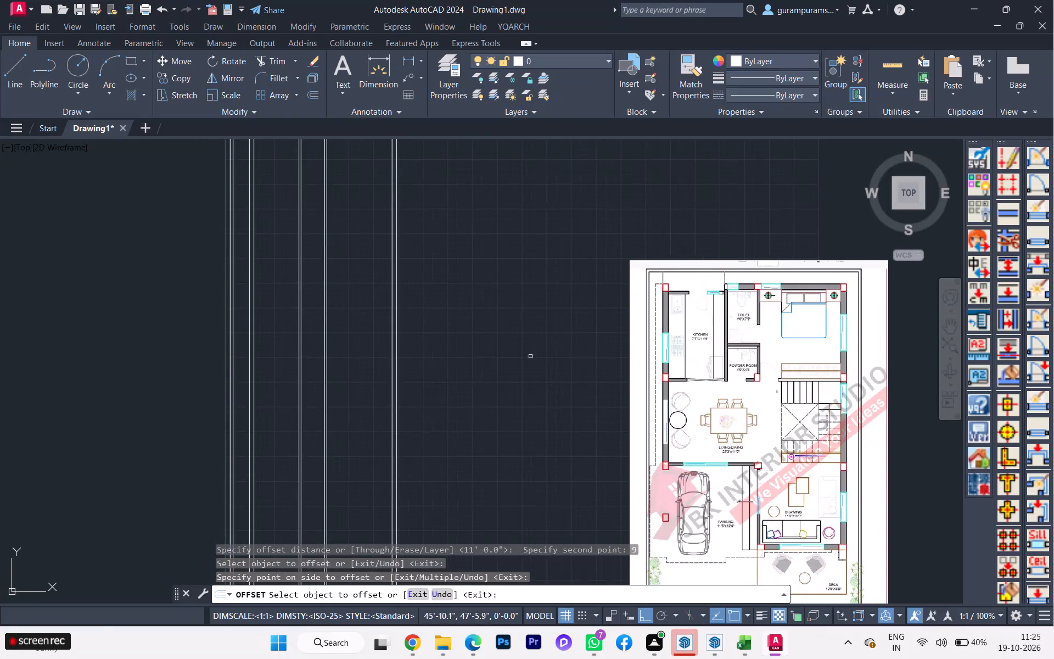
Offset the outermost vertical line nearest the reference plan by 2'9" towards the plan image.
scroll(435, 295, "up", 1)
scroll(435, 295, "down", 1)
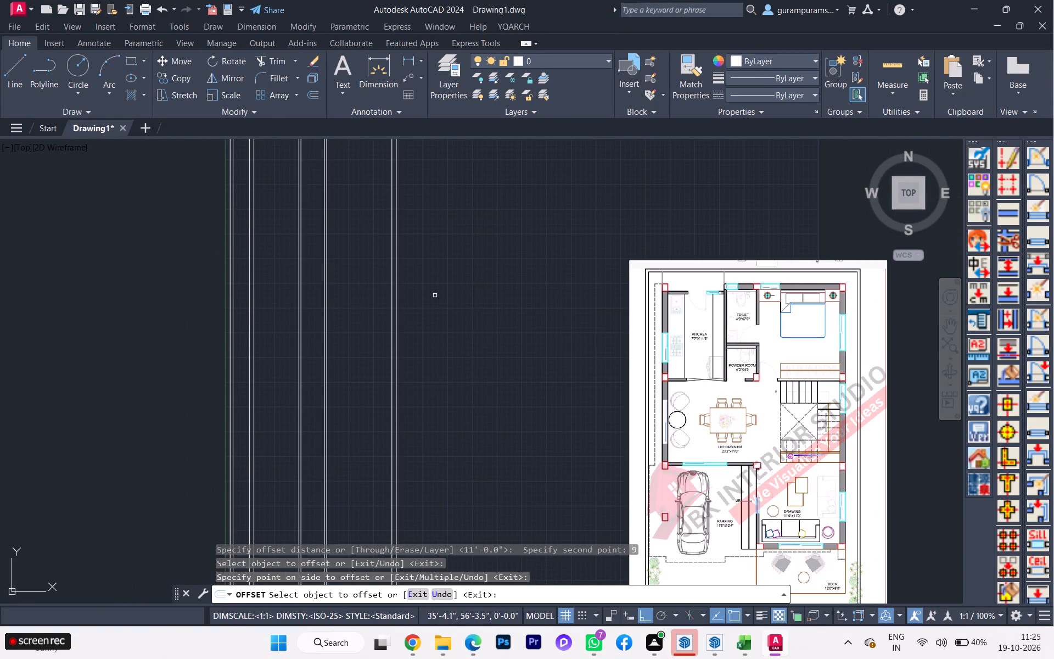
key("space")
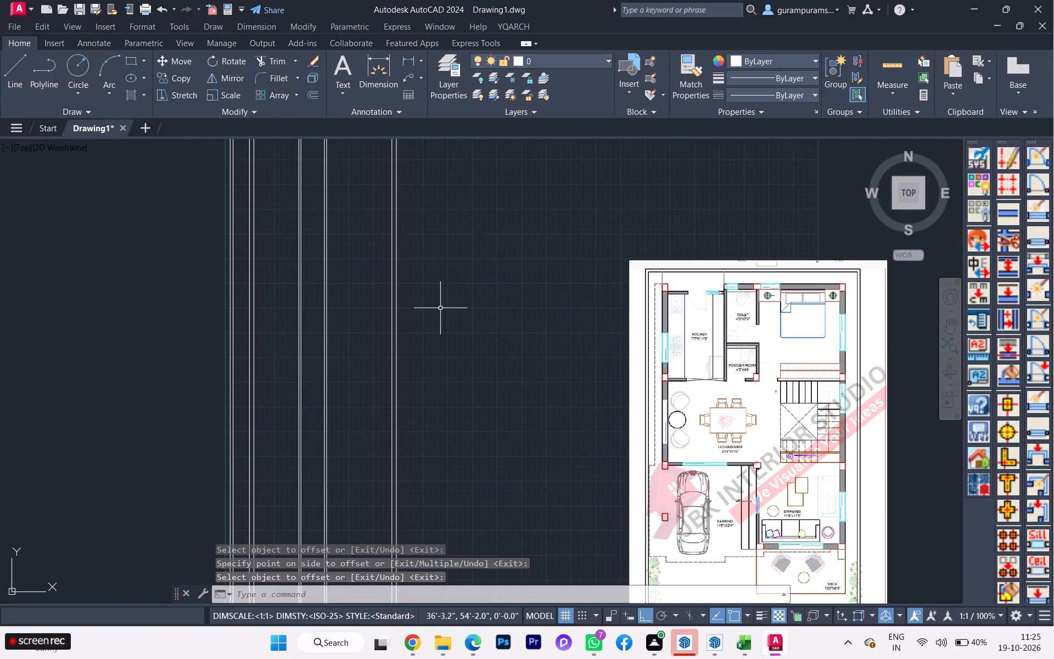
key("o")
key("Return")
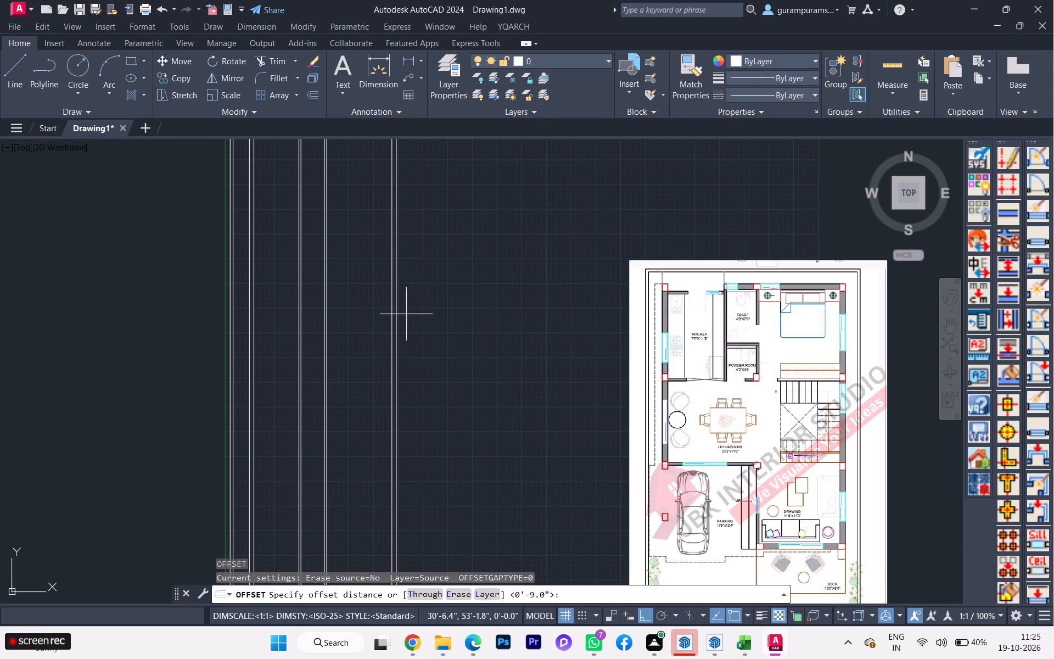
left_click(396, 319)
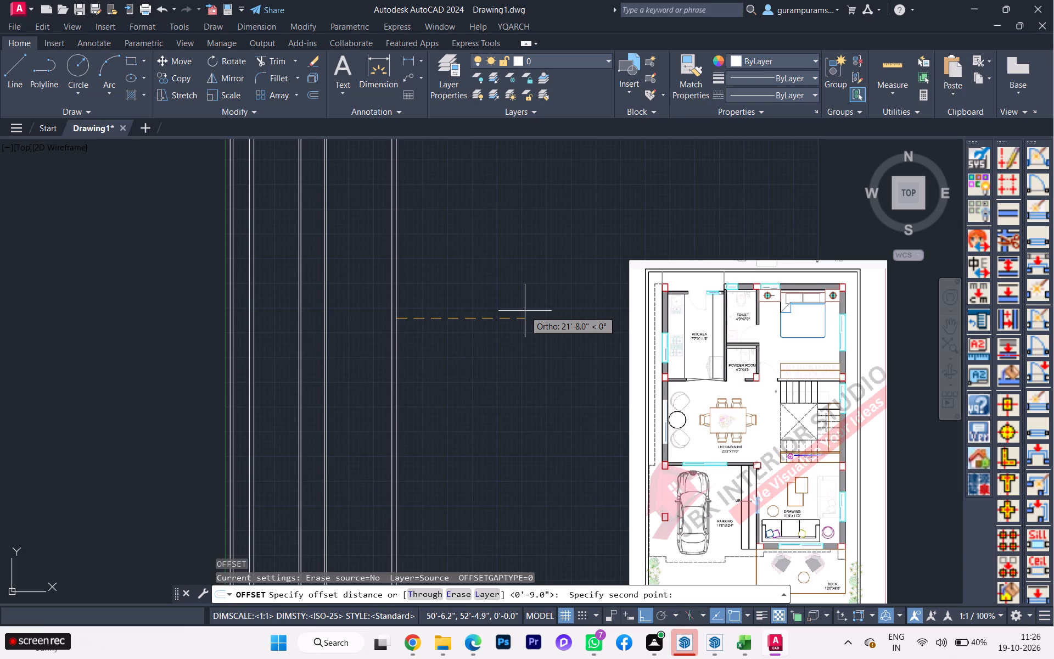
type("2'9")
key("Return")
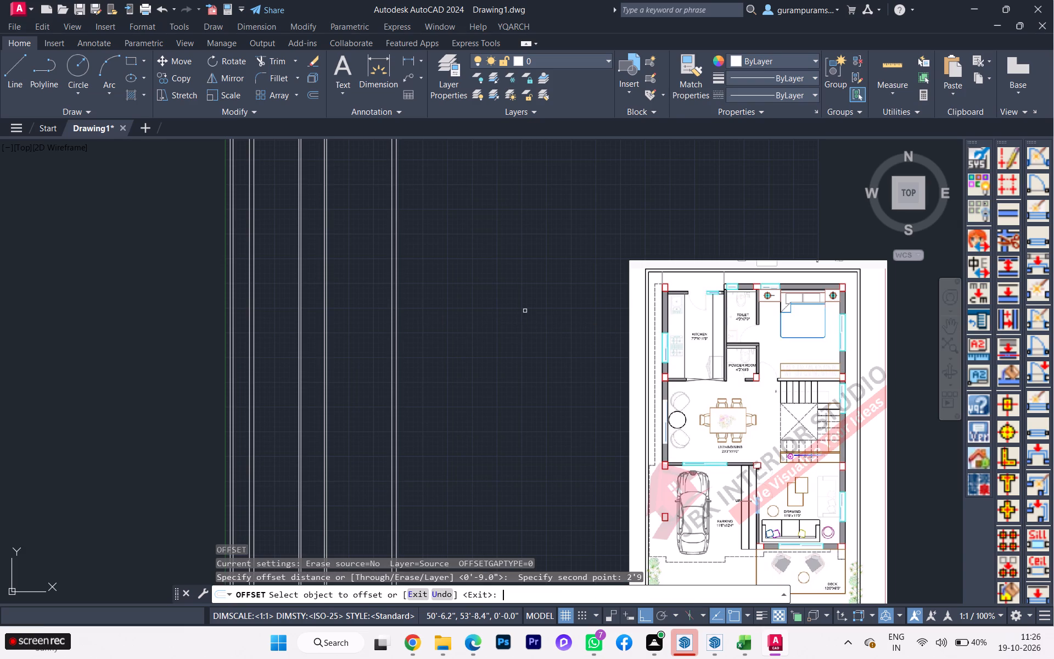
left_click(397, 302)
left_click(462, 288)
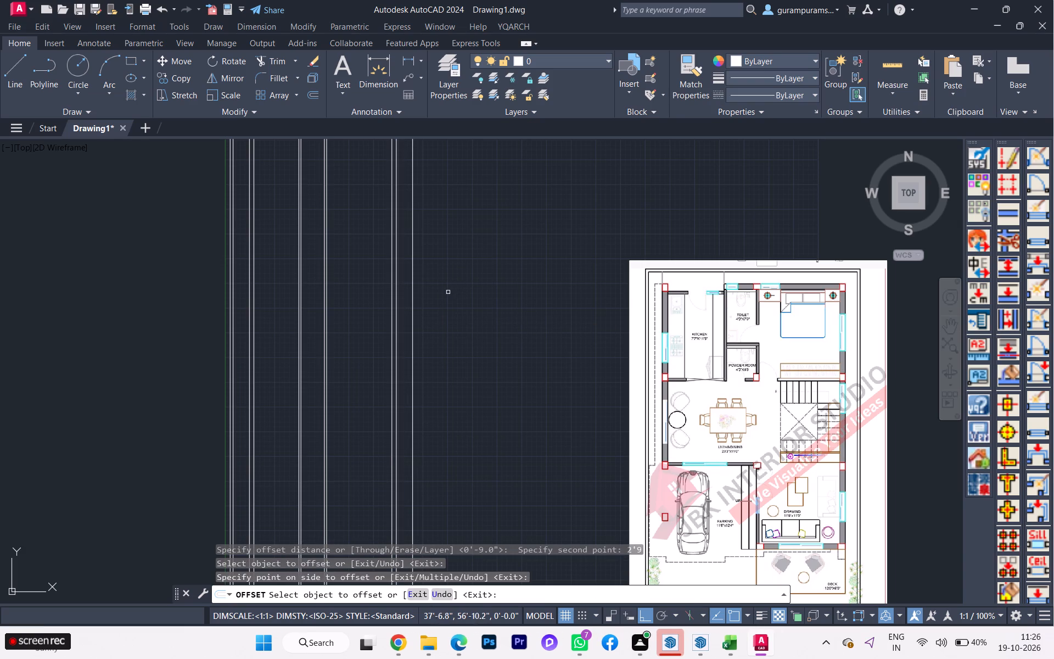
key("space")
Offset the newly made vertical line by 6" towards the plan image to give the wall thickness.
key("space")
left_click(413, 302)
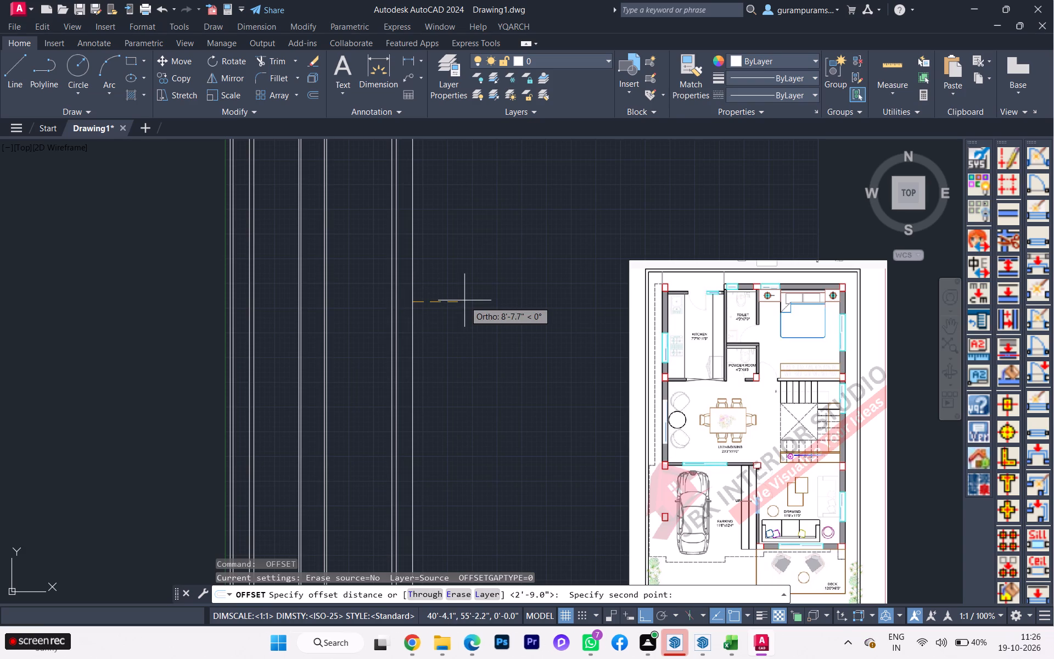
key("6")
key("Return")
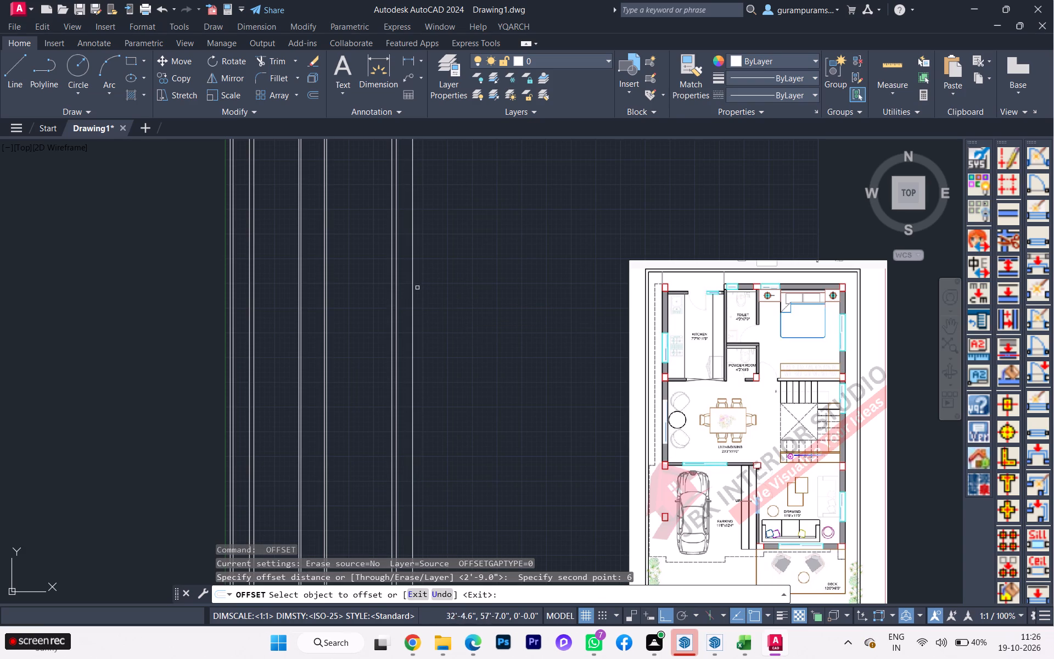
left_click(413, 292)
left_click(463, 291)
key("space")
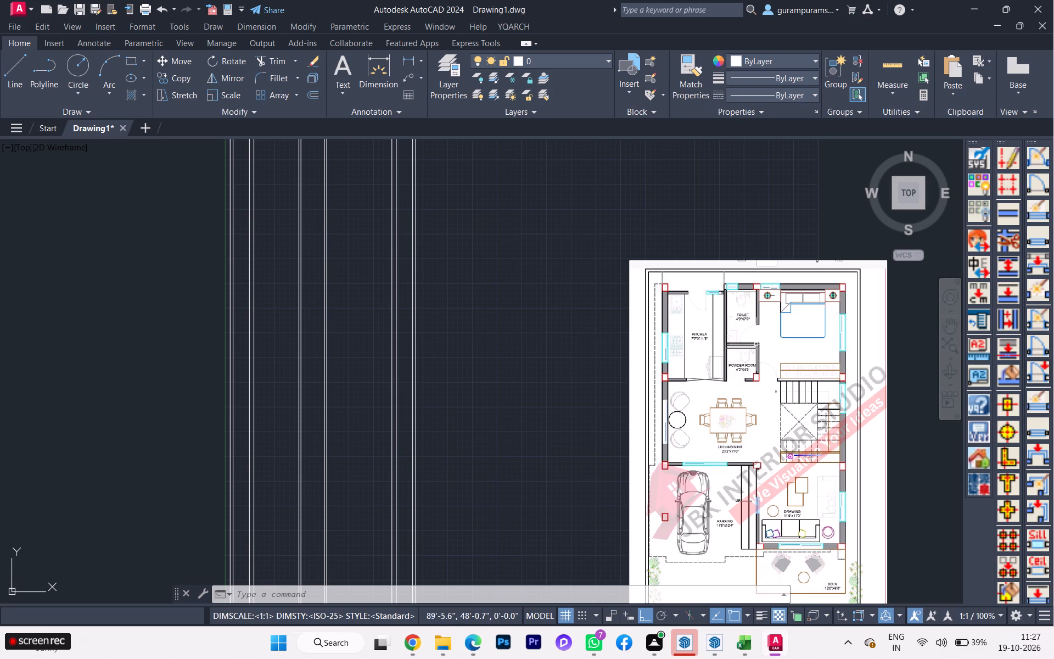
Place a horizontal construction line across the vertical lines, above the top of the reference plan.
type("xk")
key("BackSpace")
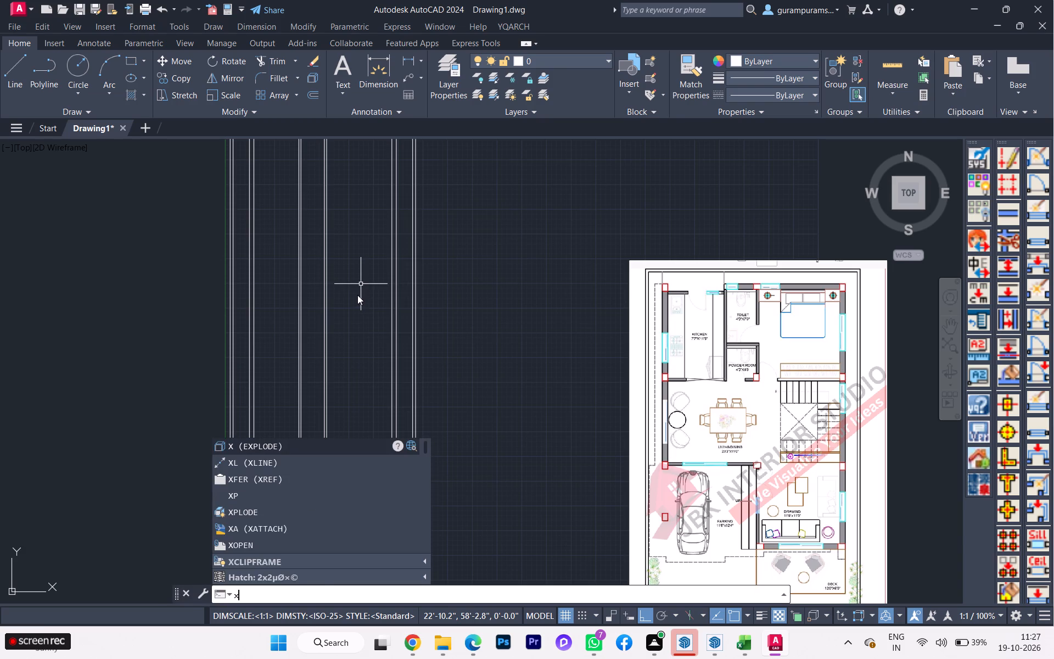
key("l")
key("Return")
key("h")
key("Return")
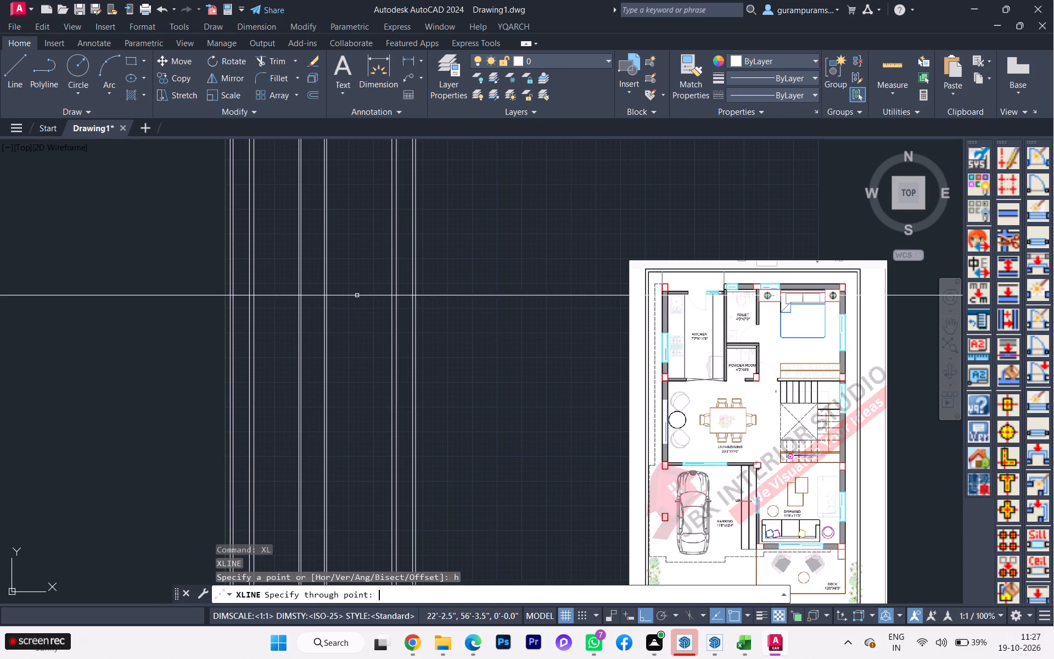
scroll(311, 220, "down", 2)
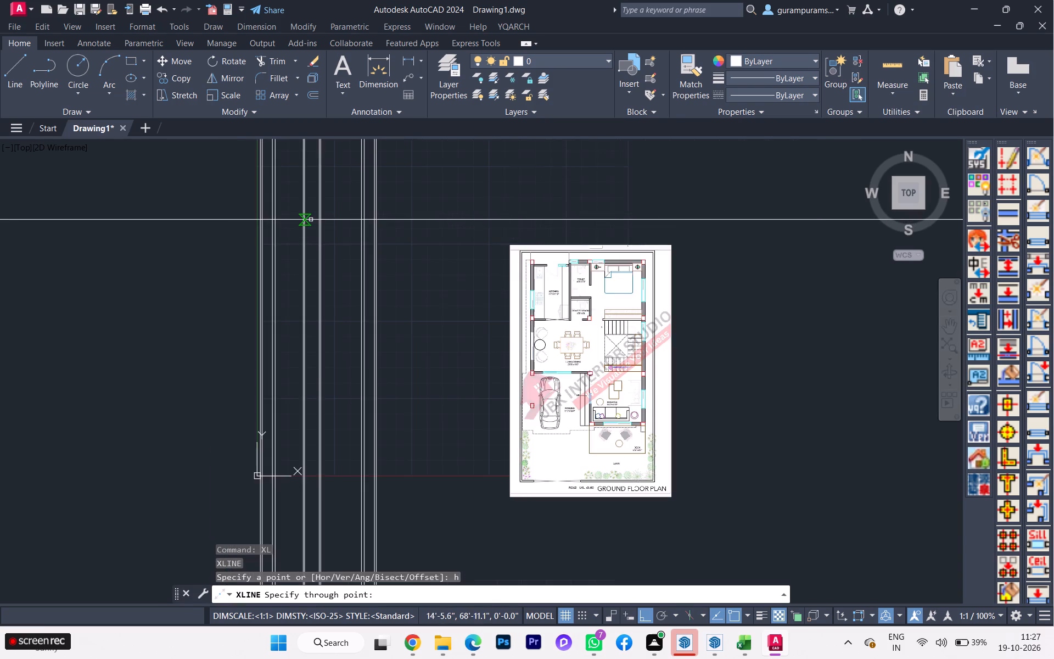
scroll(312, 223, "down", 1)
scroll(309, 217, "up", 7)
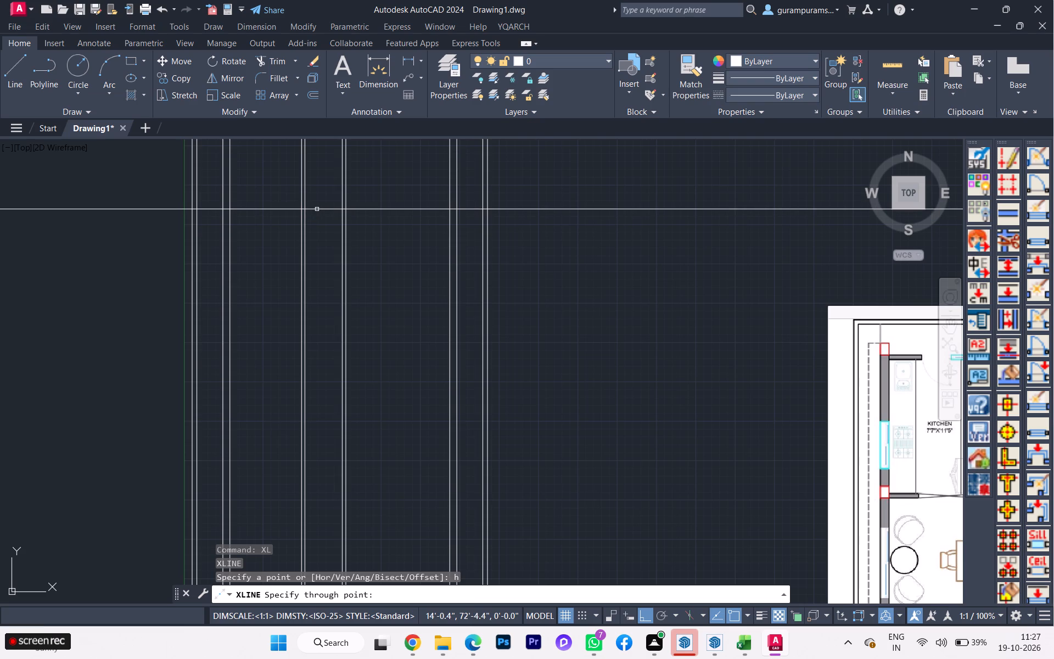
scroll(318, 209, "down", 1)
scroll(318, 209, "up", 1)
scroll(318, 209, "down", 1)
left_click(333, 183)
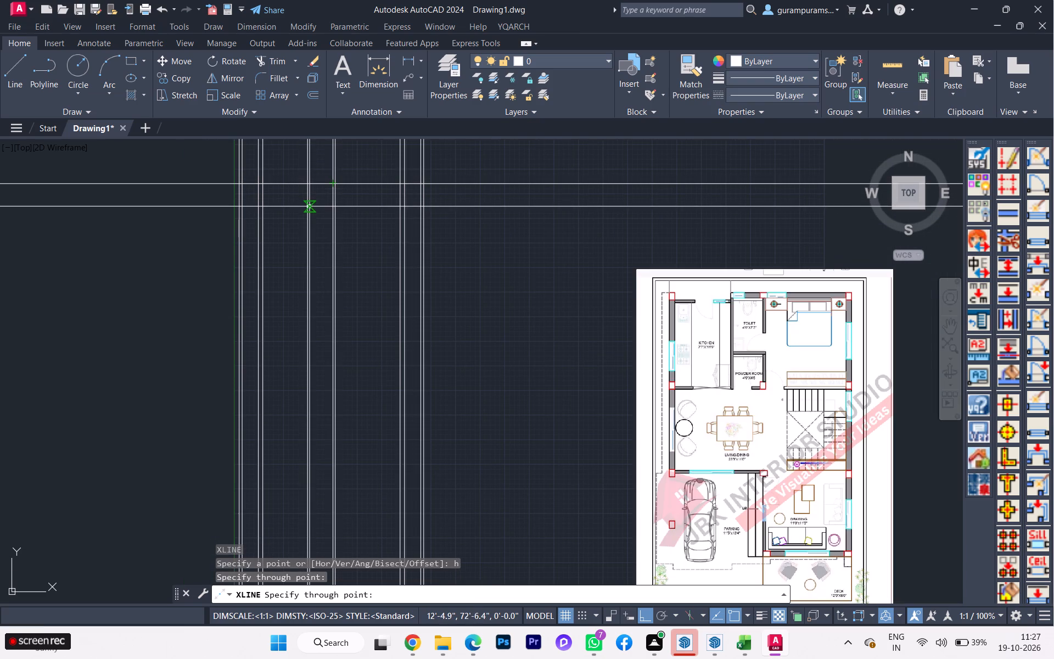
key("space")
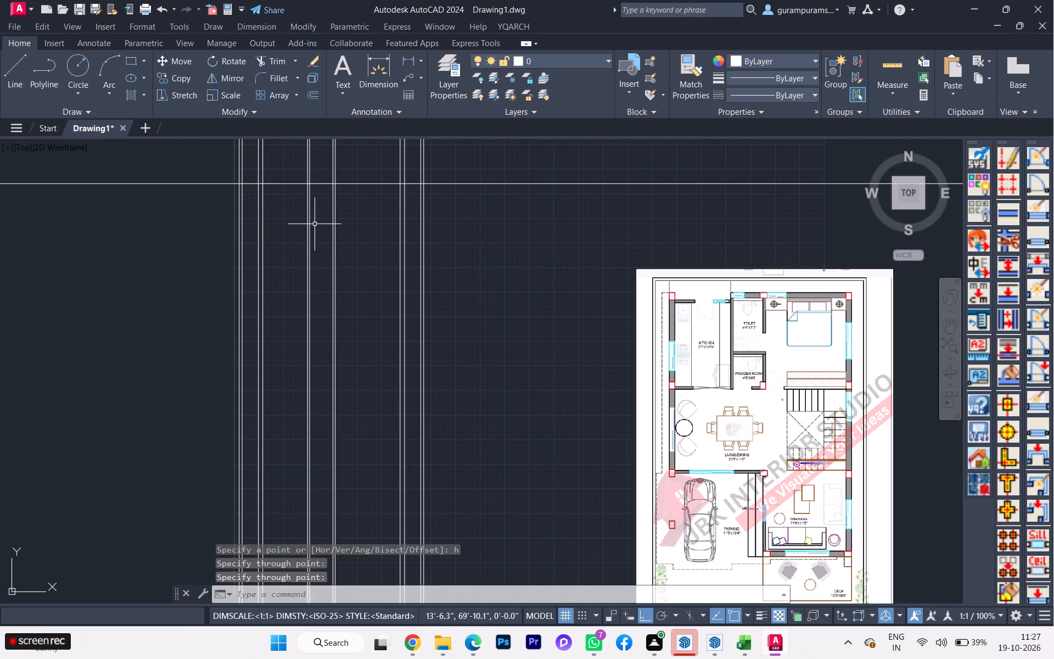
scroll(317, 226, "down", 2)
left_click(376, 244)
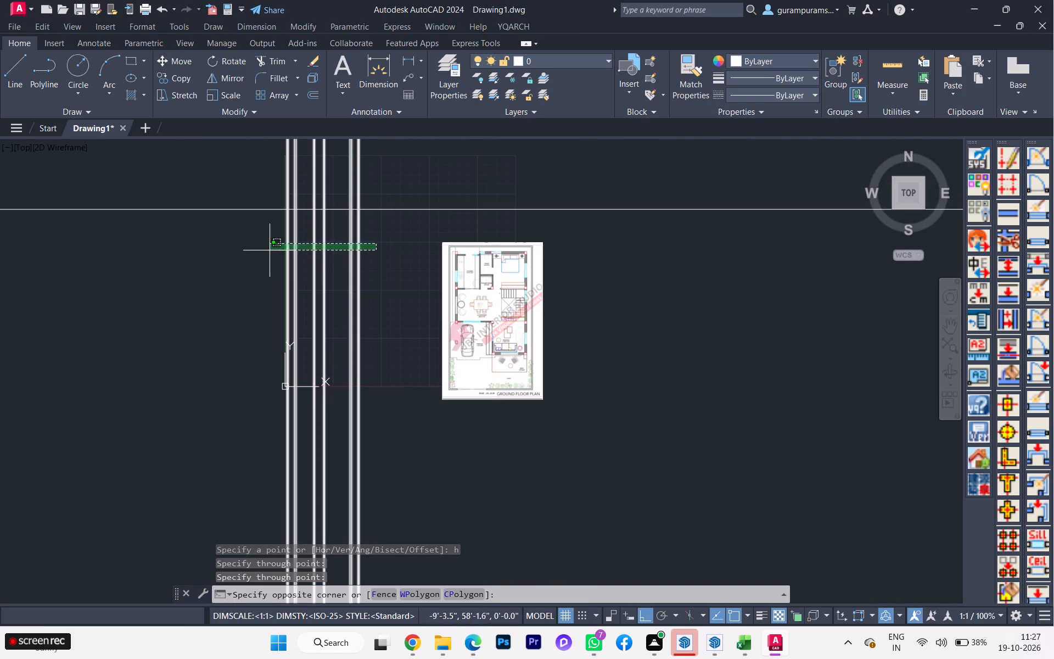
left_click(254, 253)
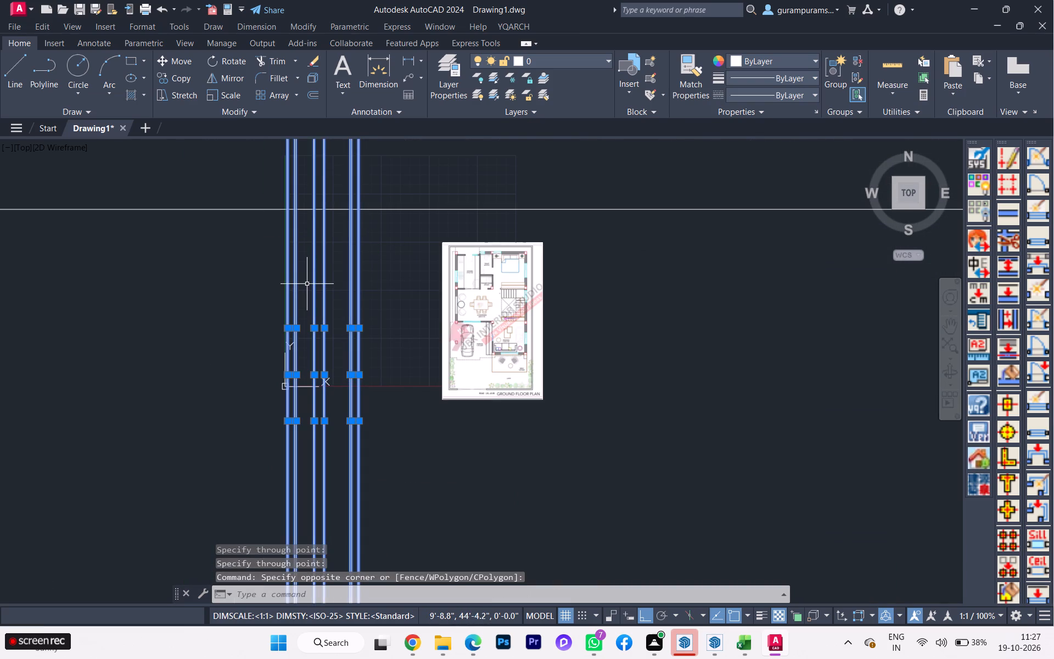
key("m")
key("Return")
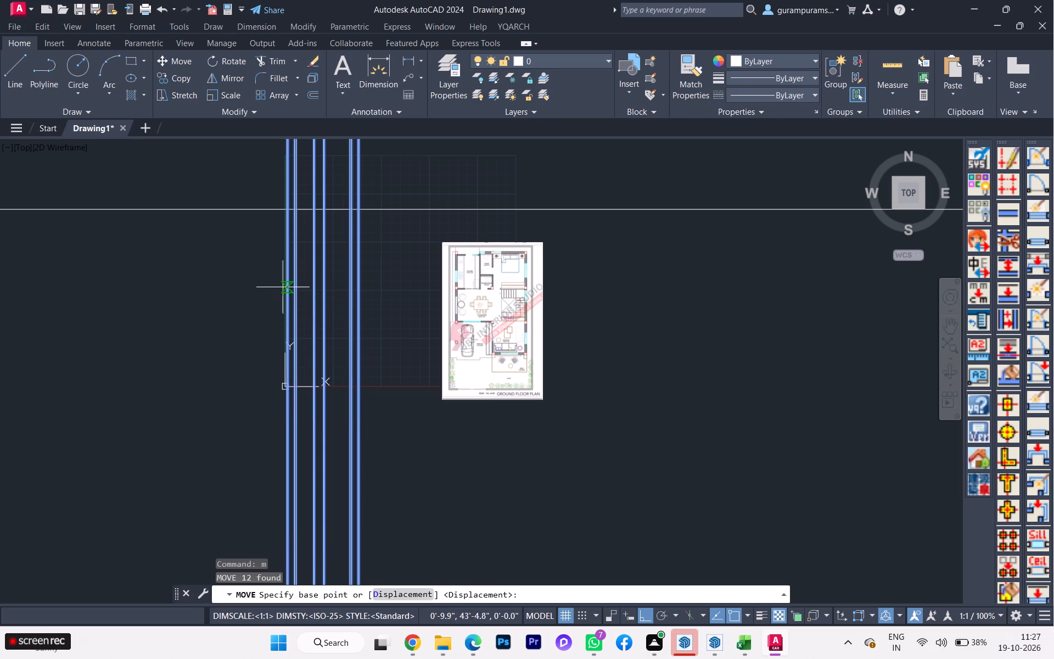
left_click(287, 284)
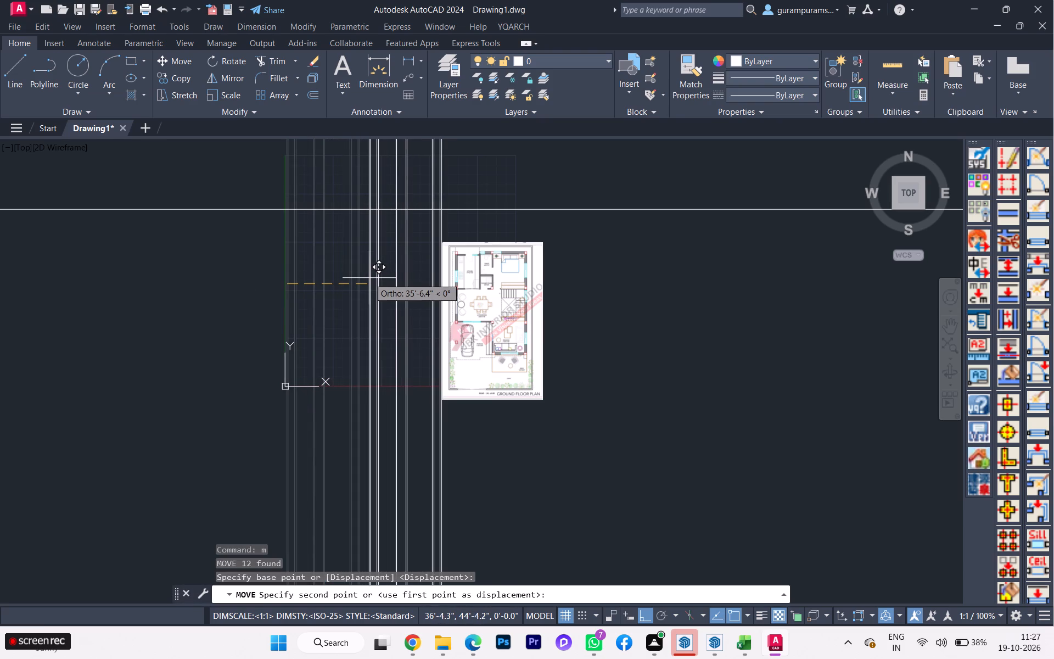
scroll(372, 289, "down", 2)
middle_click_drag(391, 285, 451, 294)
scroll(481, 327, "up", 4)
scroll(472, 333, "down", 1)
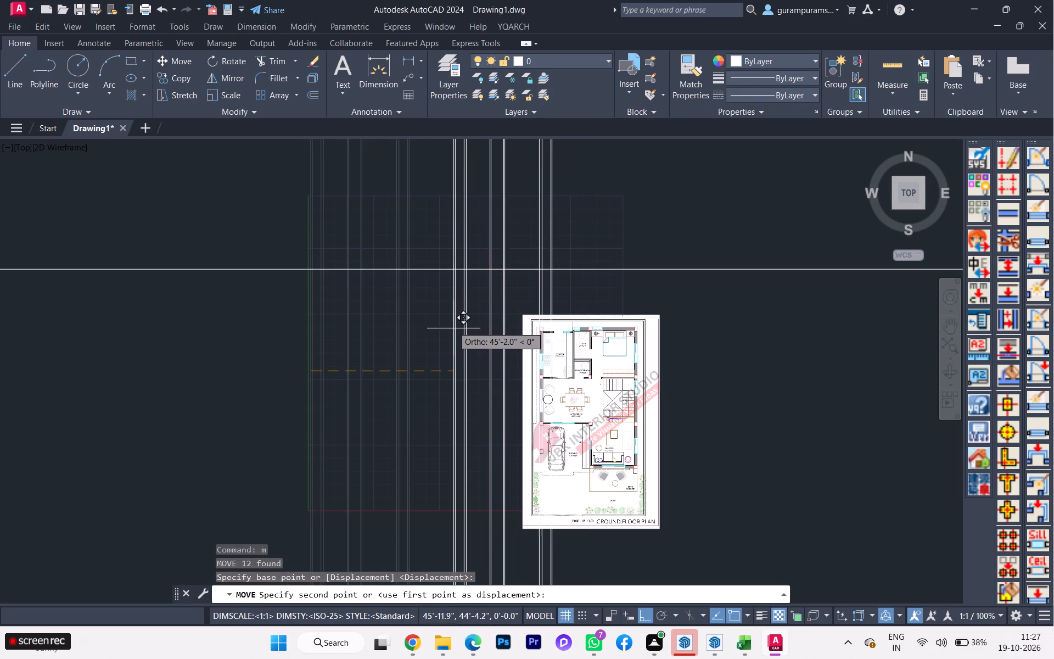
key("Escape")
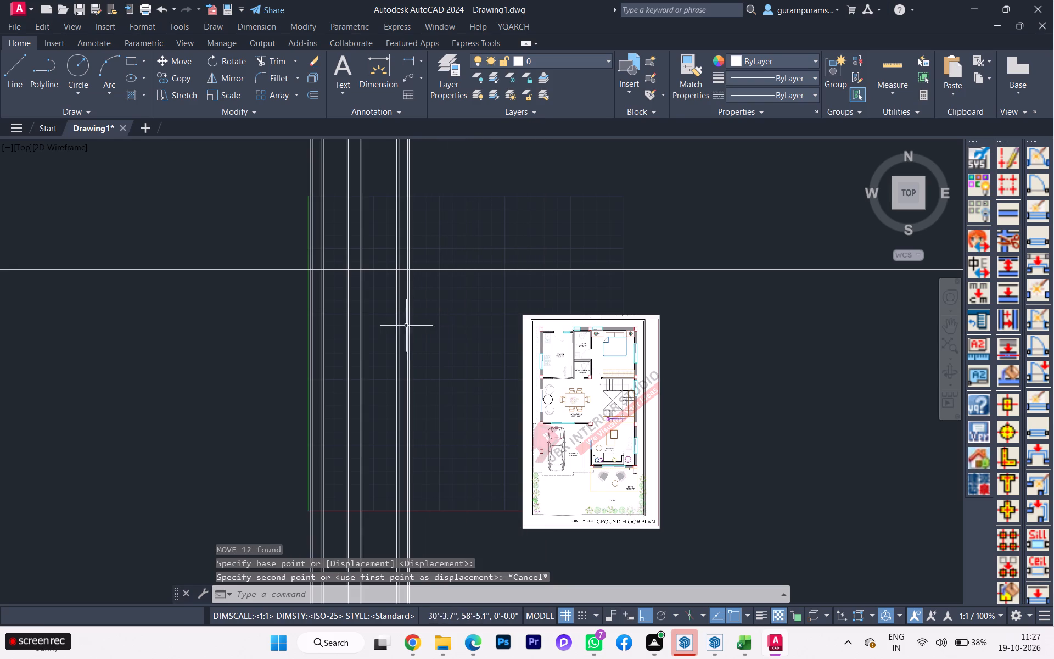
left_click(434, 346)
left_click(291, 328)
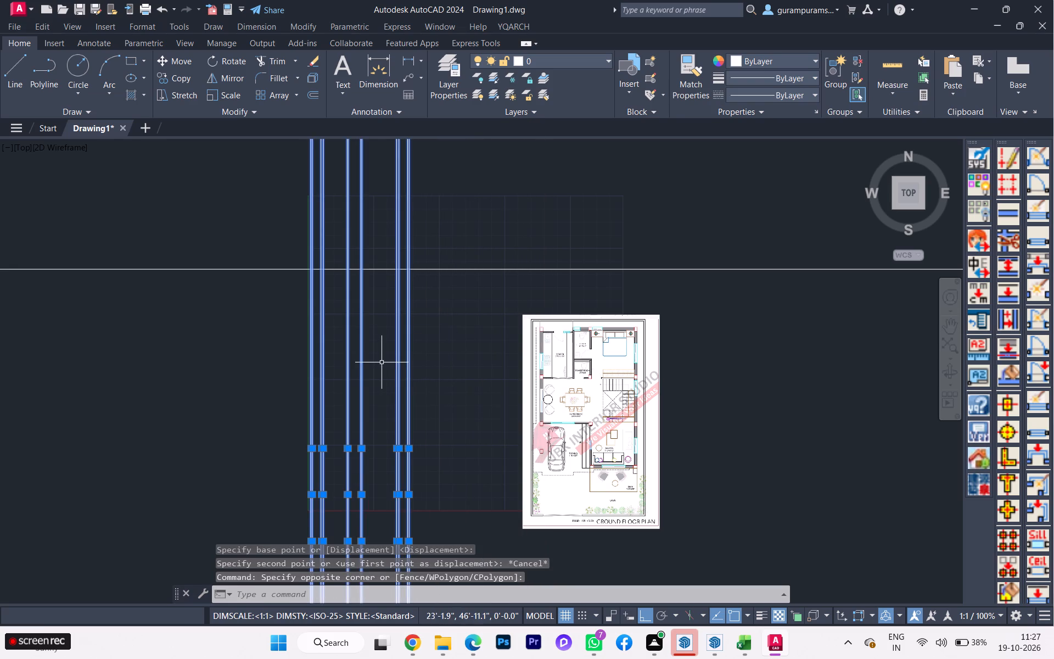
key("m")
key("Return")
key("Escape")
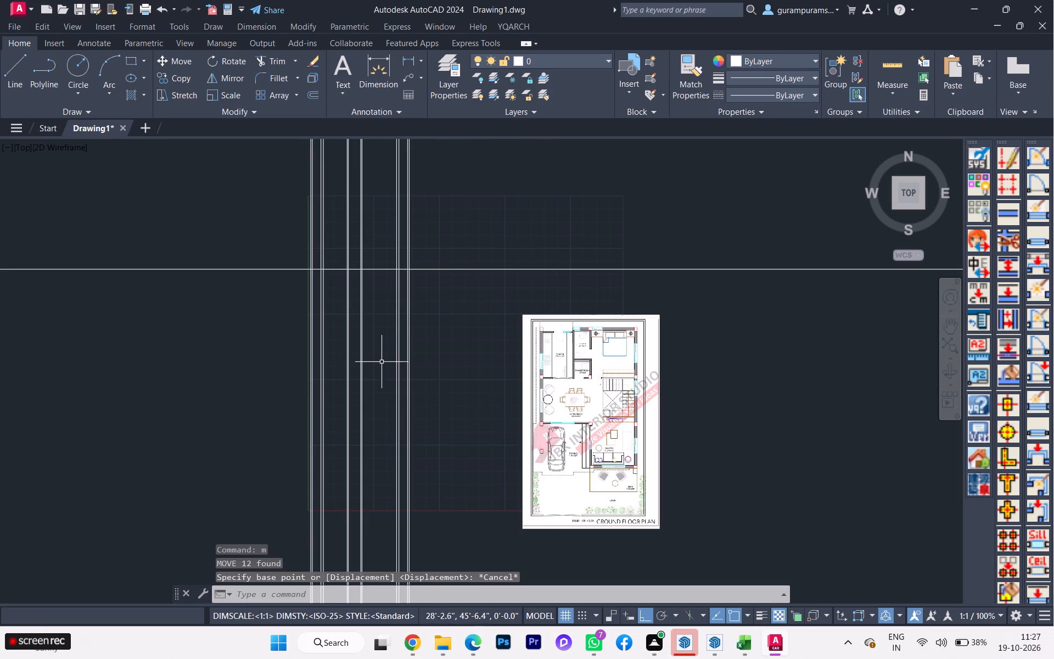
Copy all twelve vertical lines horizontally by about 42' towards the reference plan.
left_click(429, 381)
left_click(291, 348)
key("c")
key("o")
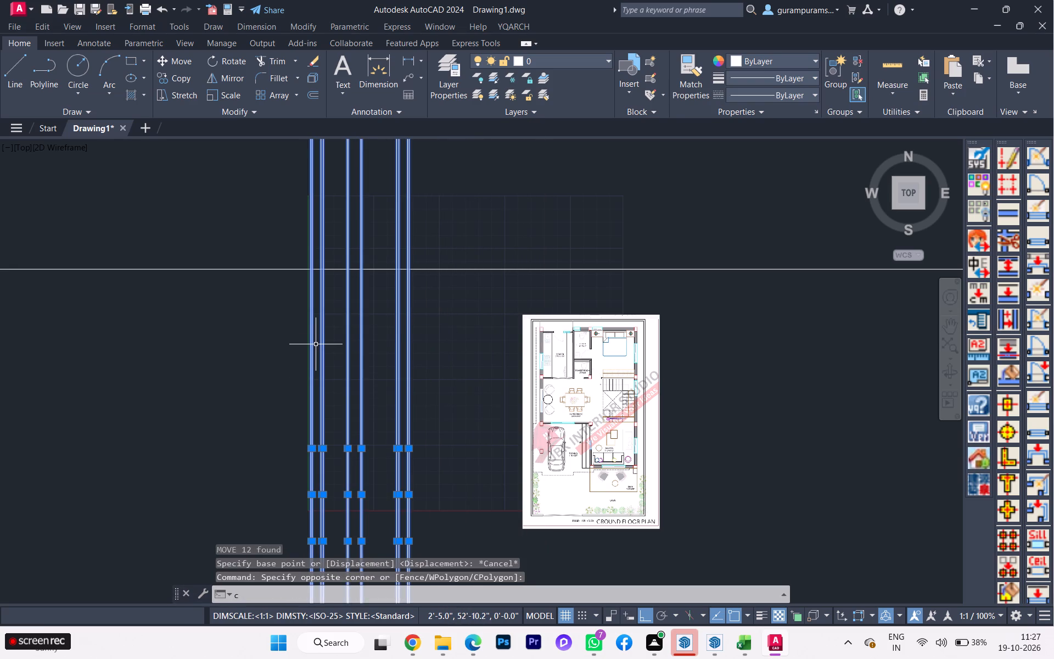
key("Return")
scroll(317, 373, "up", 1)
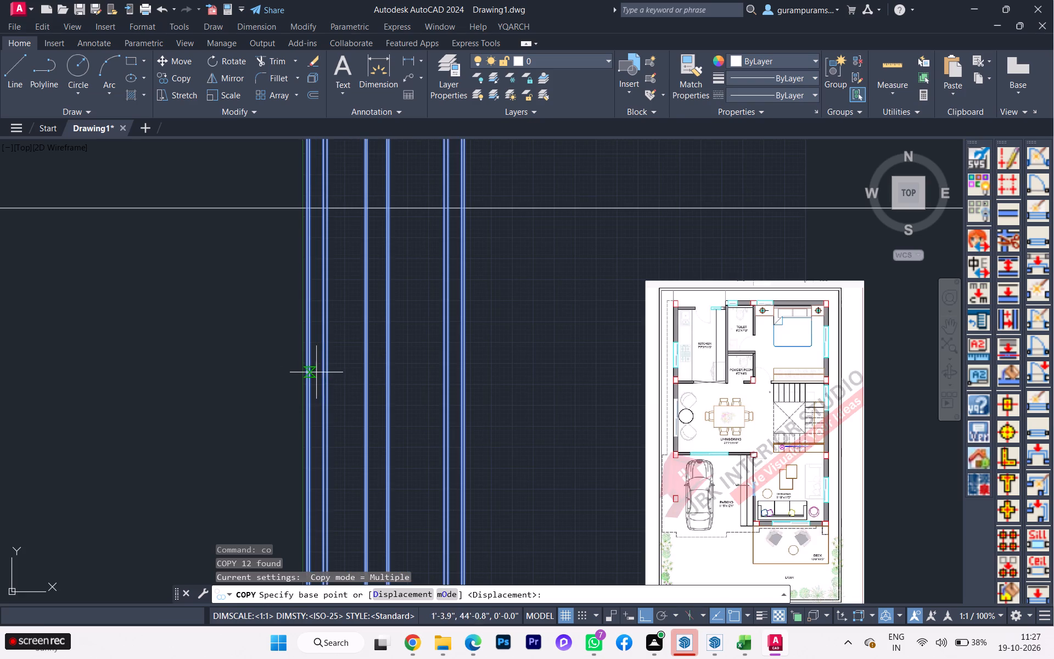
left_click(306, 378)
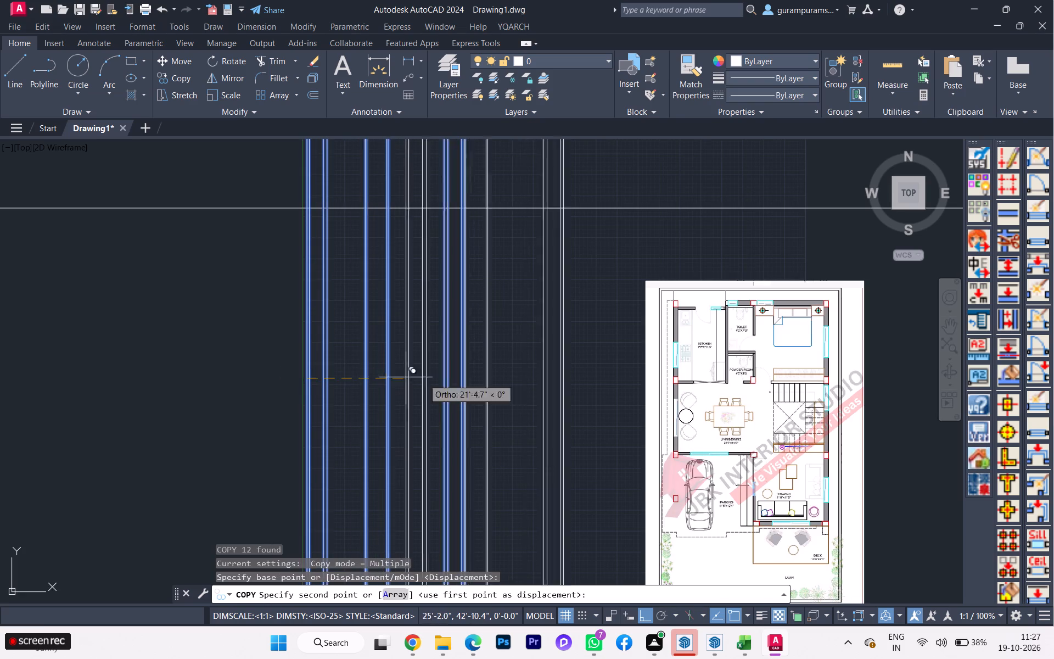
left_click(519, 383)
key("space")
Trim the horizontal line between the two vertical line sets and the parts of both sets extending above it.
scroll(511, 353, "down", 2)
scroll(507, 355, "up", 1)
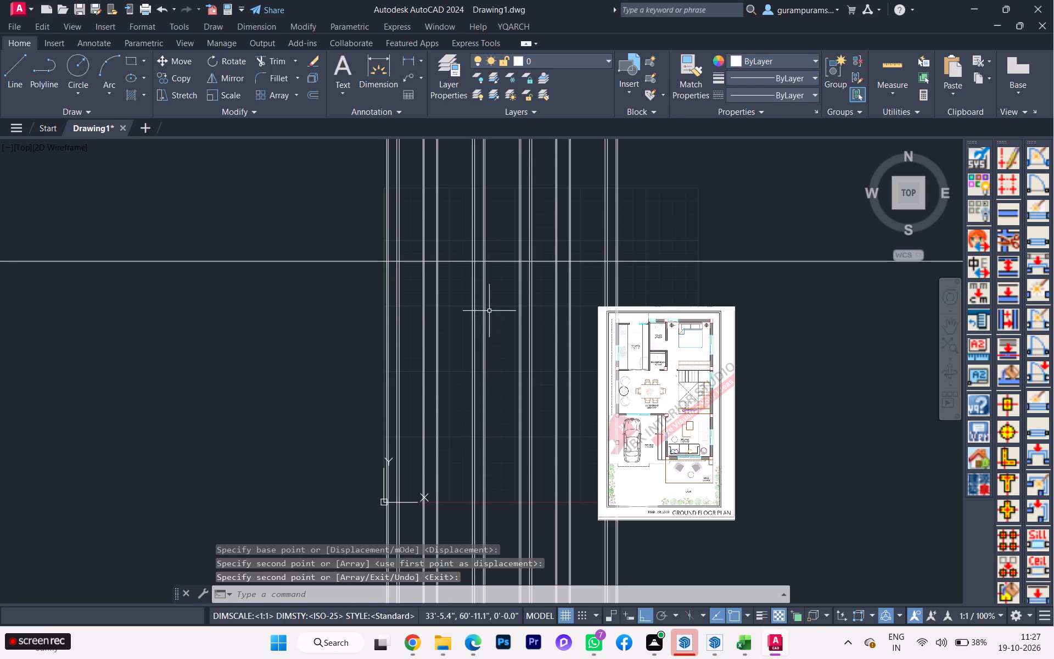
key("t")
key("r")
key("Return")
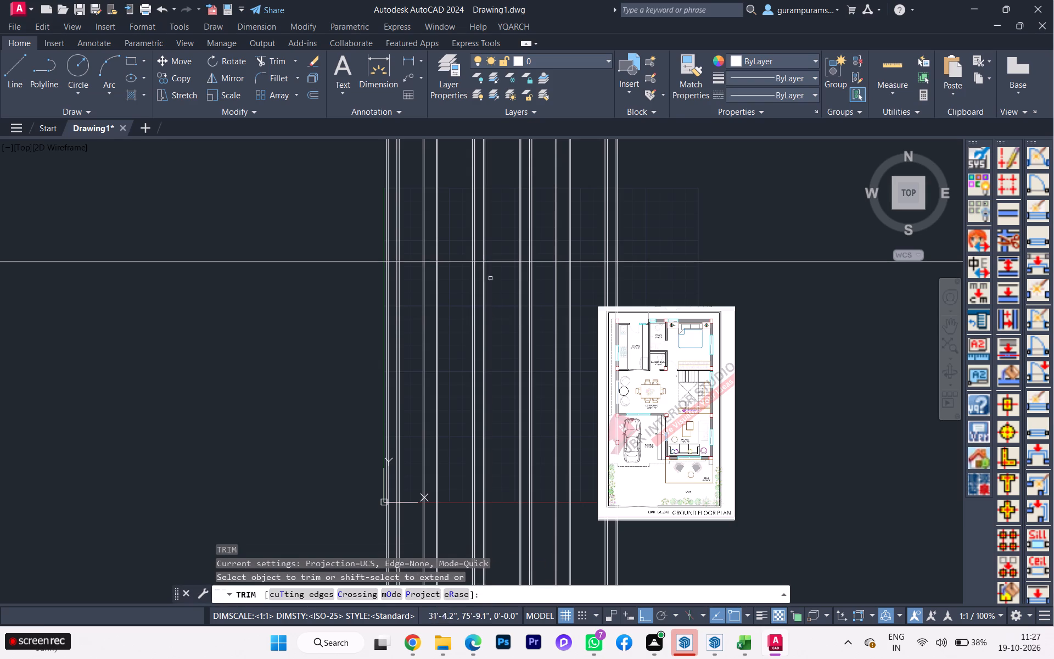
left_click(508, 252)
left_click(514, 337)
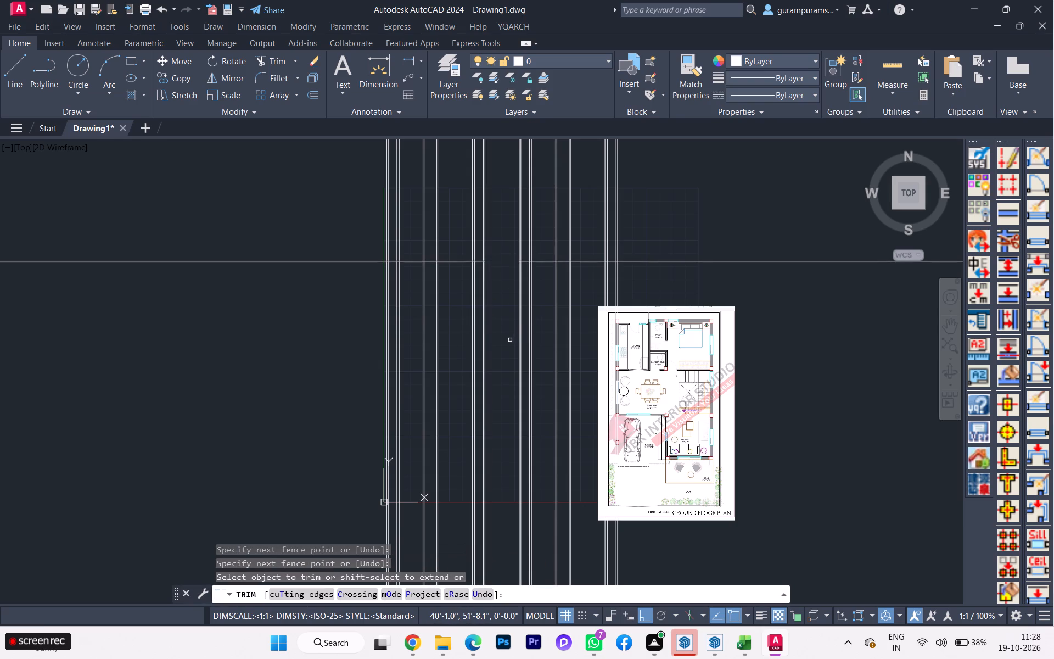
left_click(364, 206)
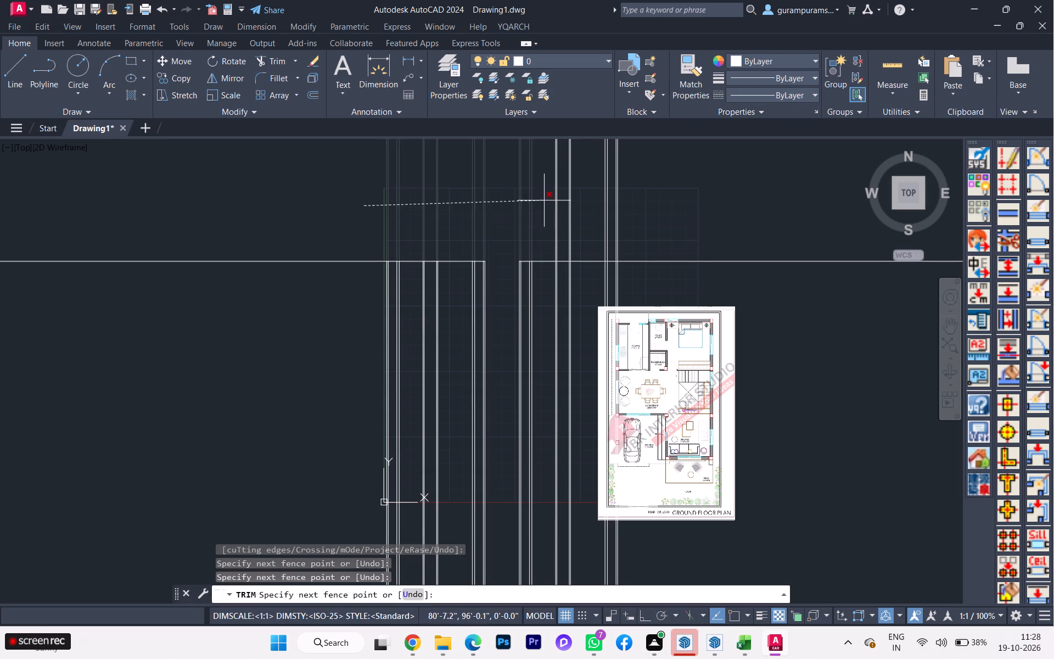
left_click(788, 203)
key("space")
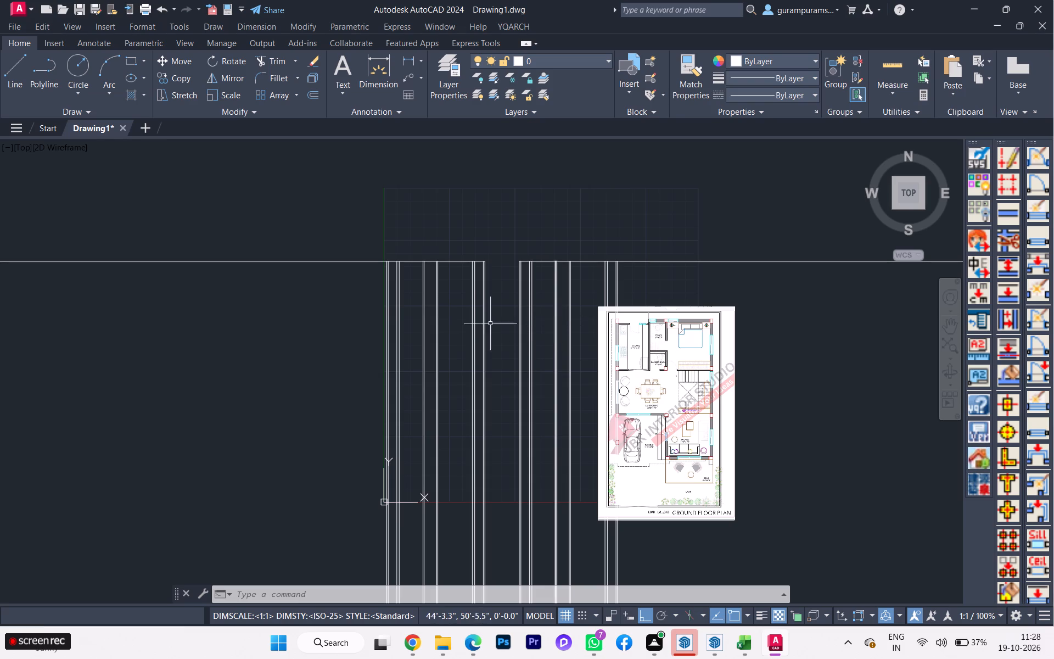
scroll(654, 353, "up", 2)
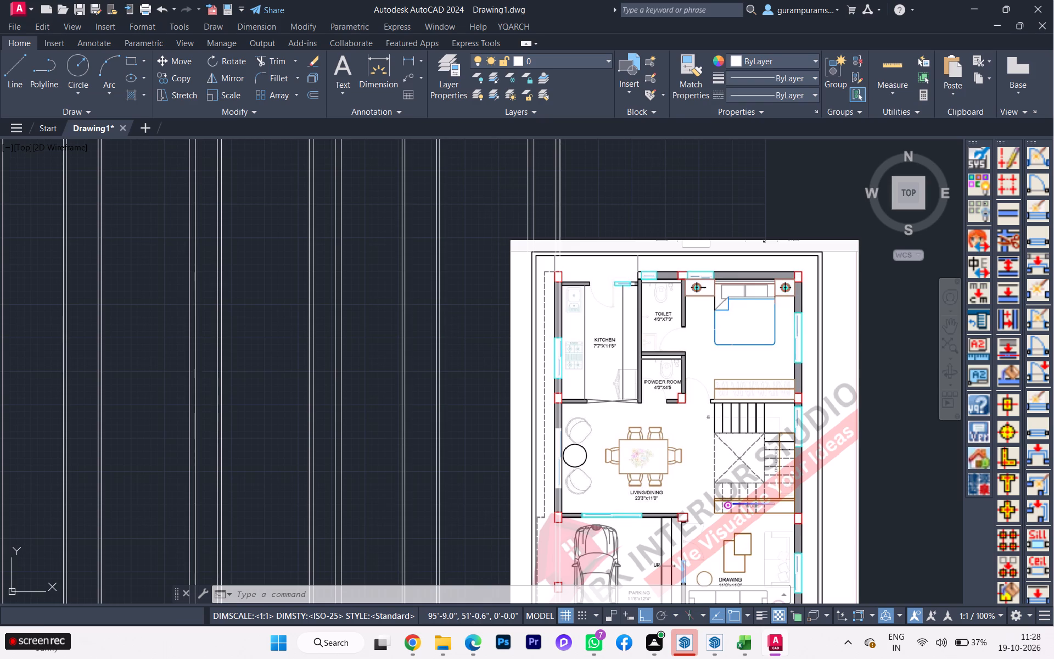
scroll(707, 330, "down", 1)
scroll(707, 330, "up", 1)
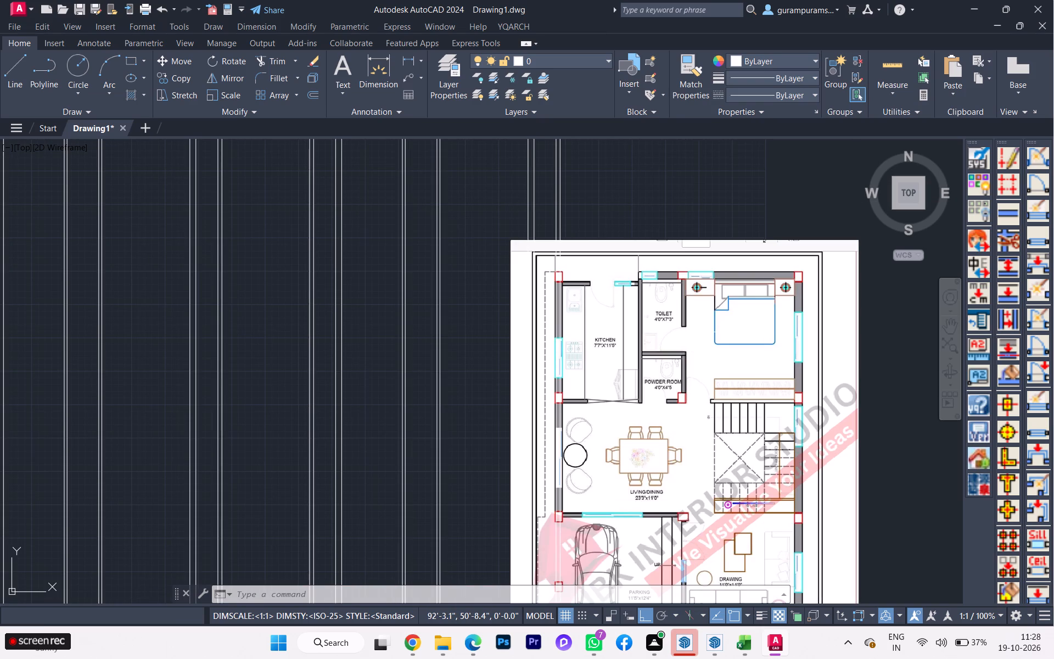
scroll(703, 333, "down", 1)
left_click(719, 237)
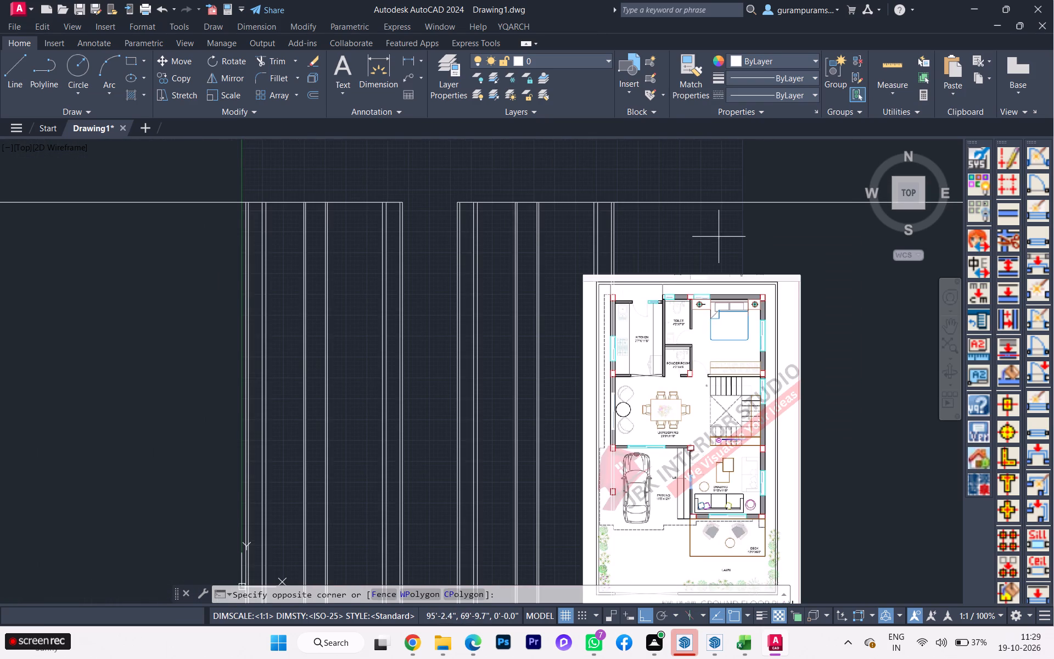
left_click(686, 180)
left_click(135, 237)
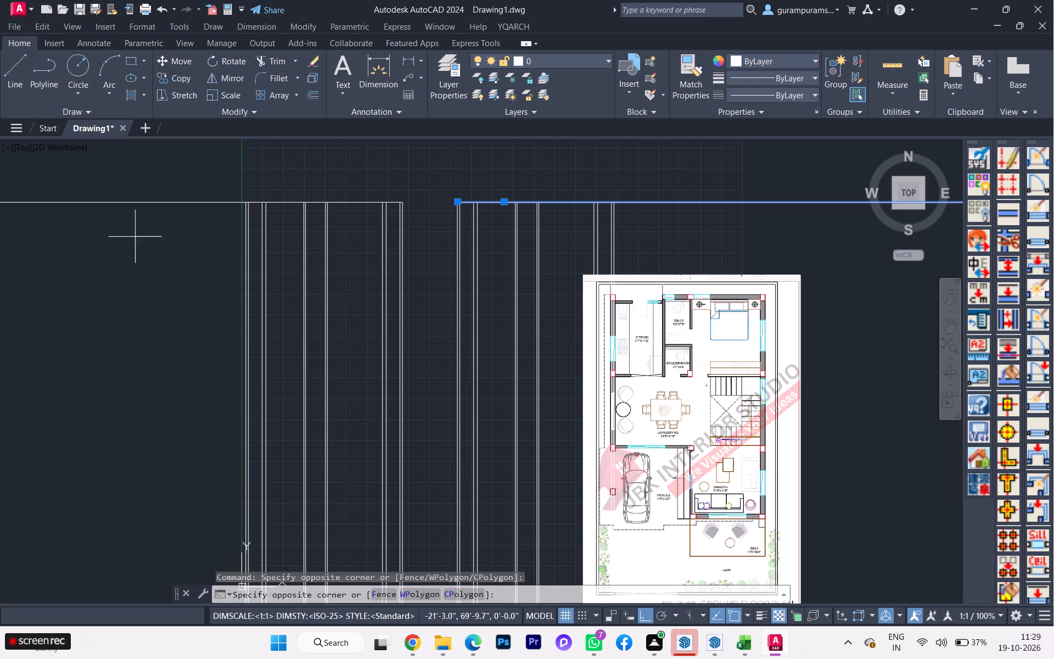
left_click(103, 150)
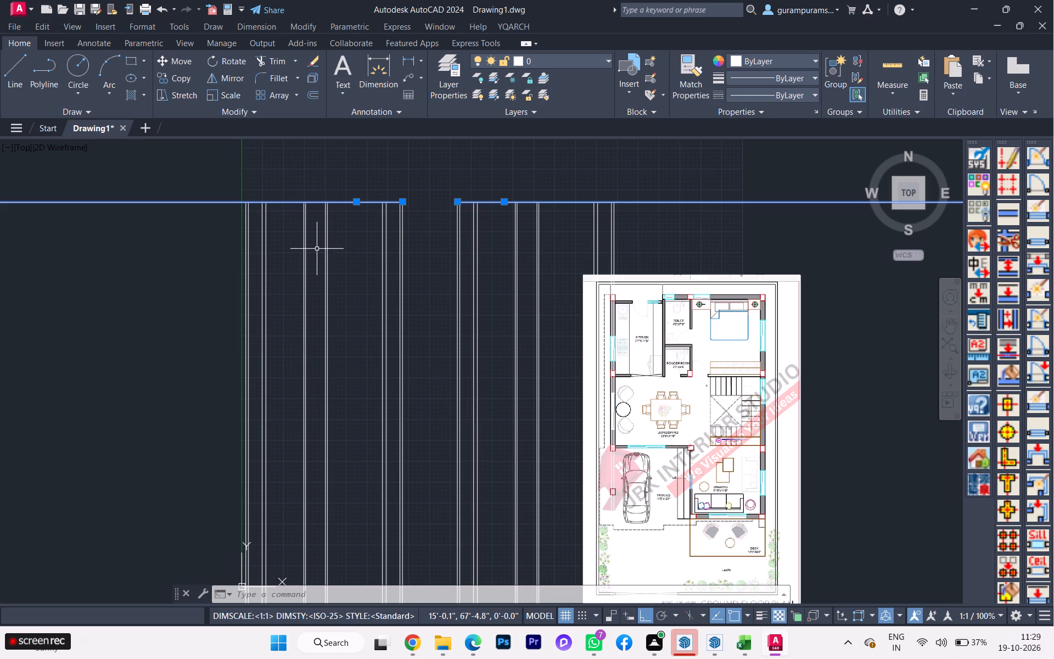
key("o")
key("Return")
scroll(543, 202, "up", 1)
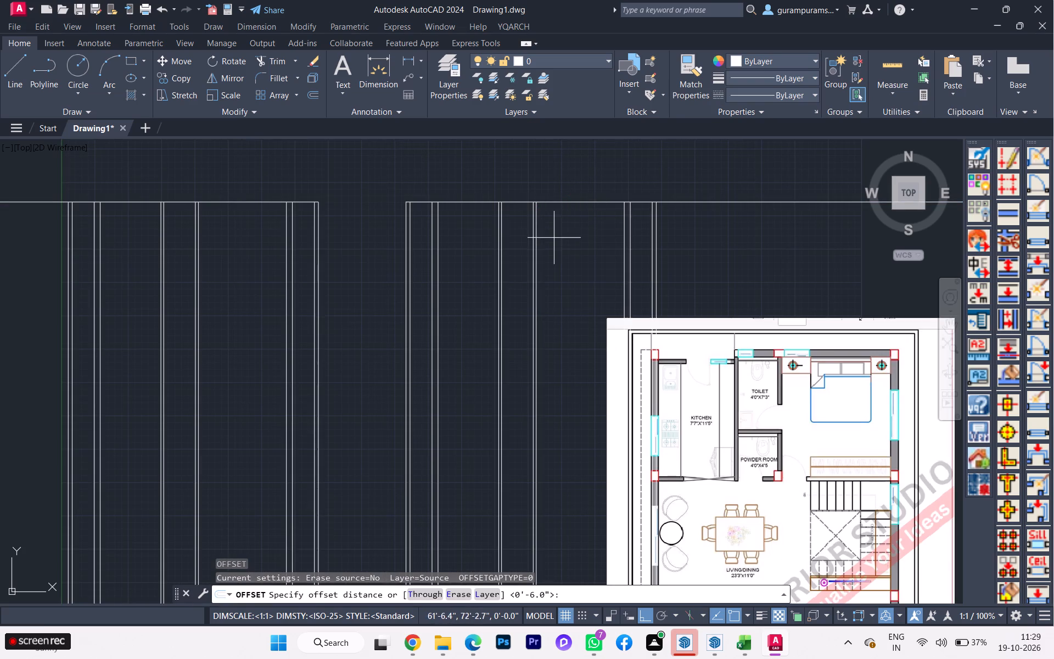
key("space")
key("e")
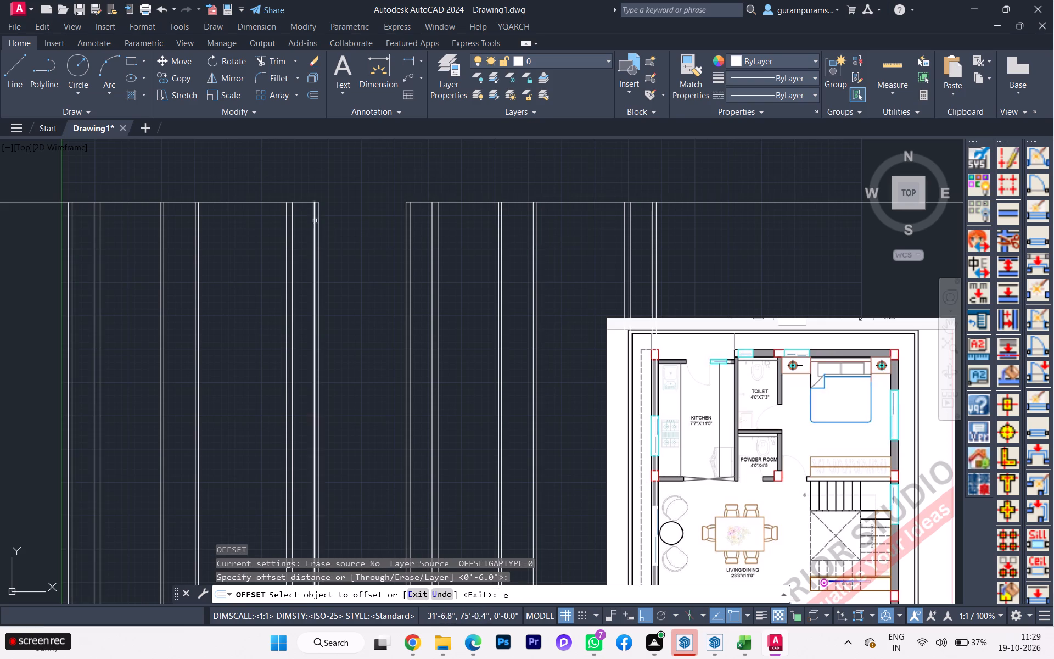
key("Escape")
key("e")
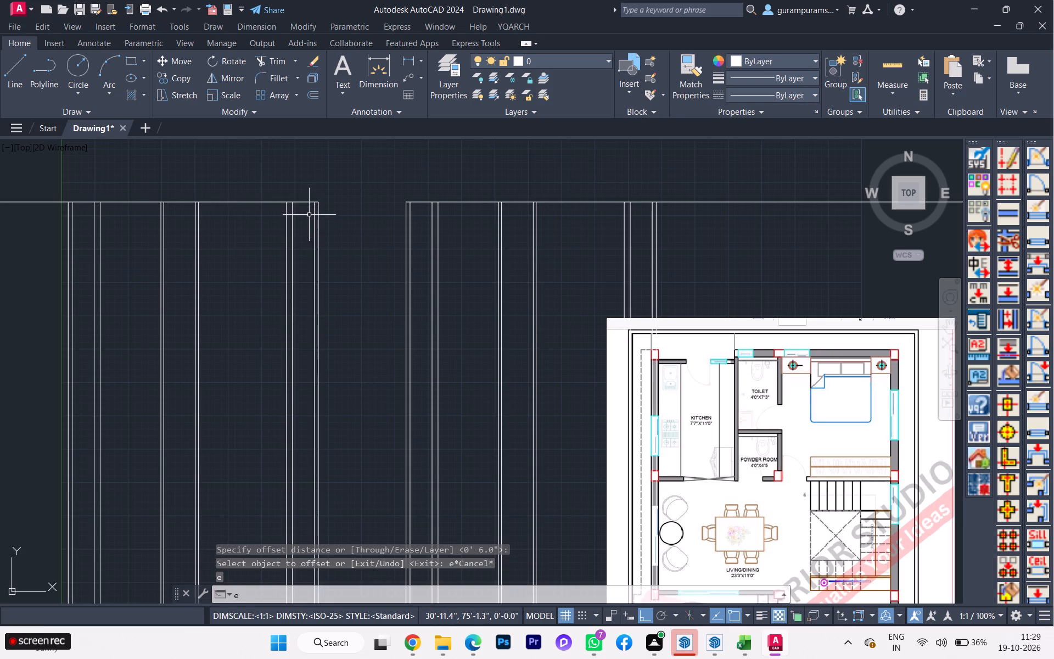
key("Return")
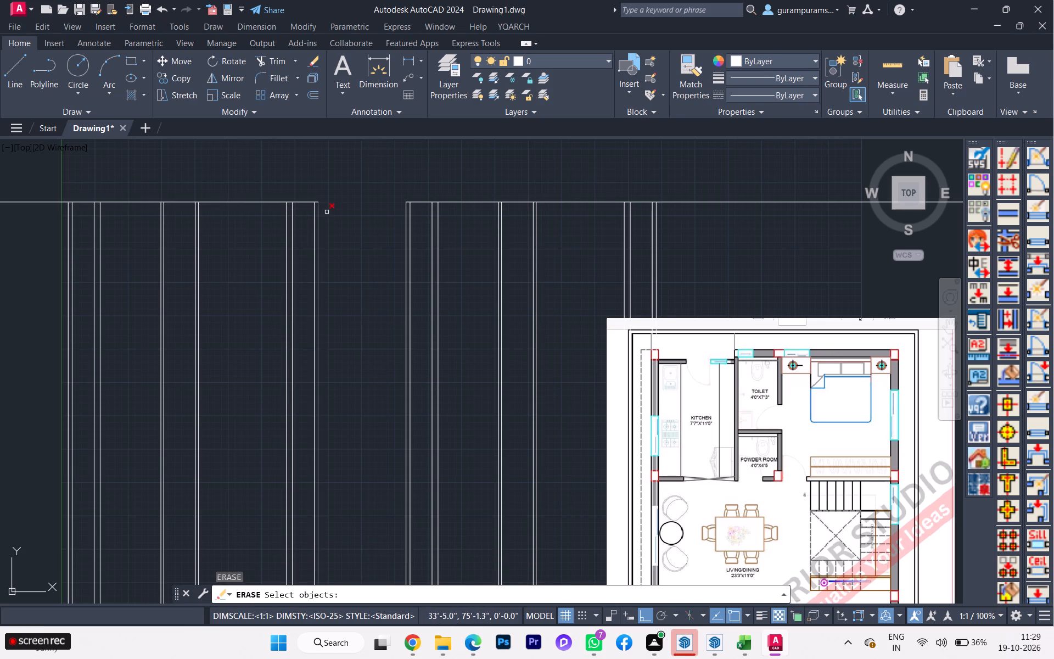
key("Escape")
Extend the first set's horizontal line across the gap to meet the copied vertical line set.
key("e")
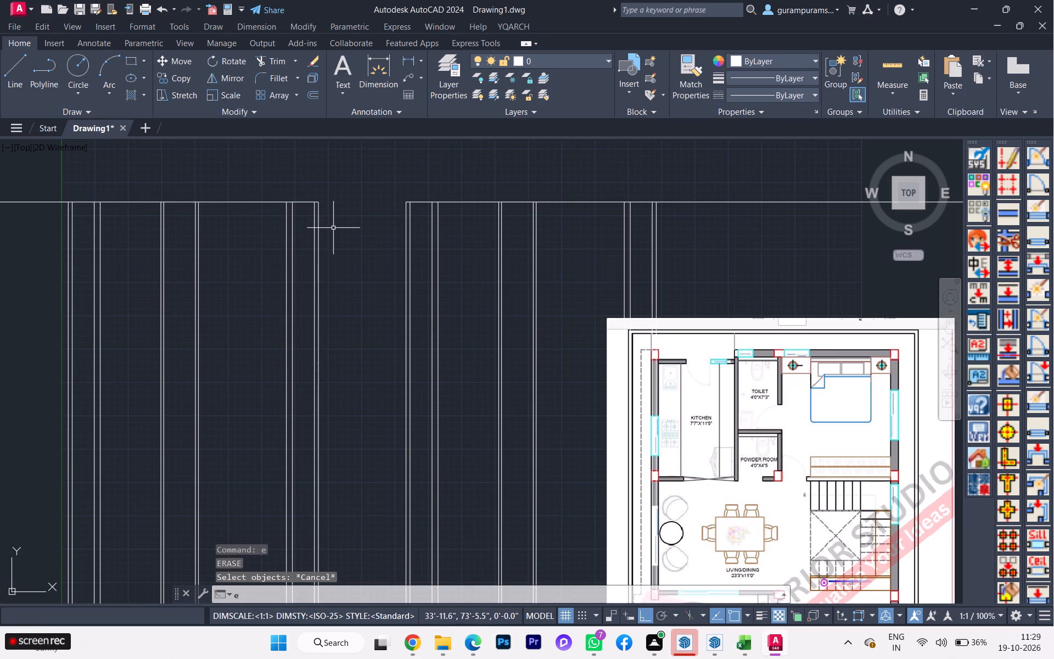
key("x")
key("Return")
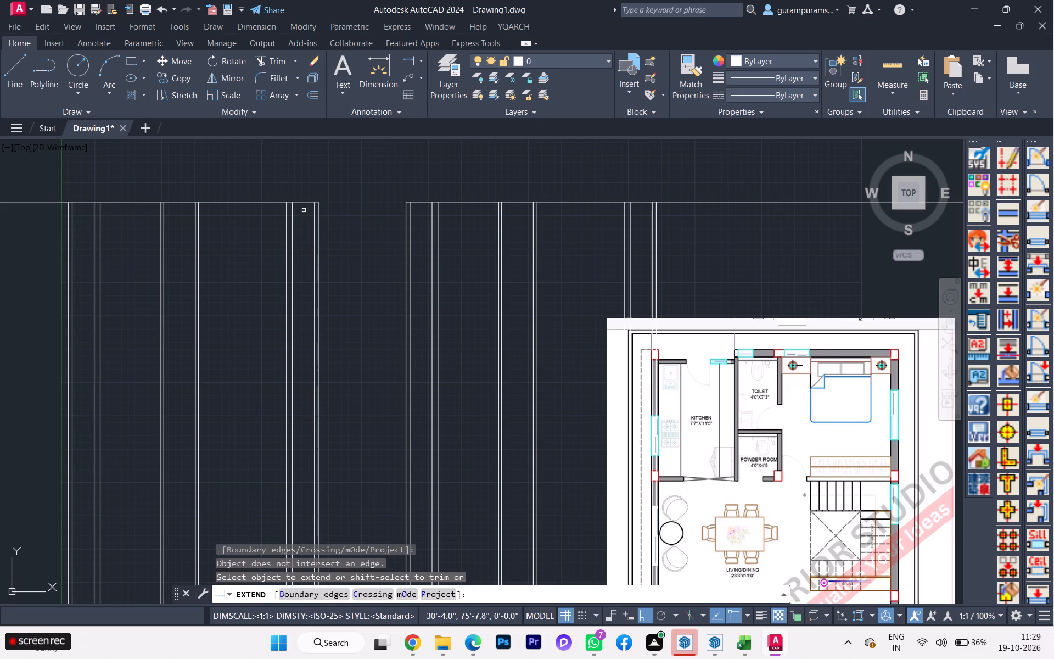
left_click(311, 202)
key("space")
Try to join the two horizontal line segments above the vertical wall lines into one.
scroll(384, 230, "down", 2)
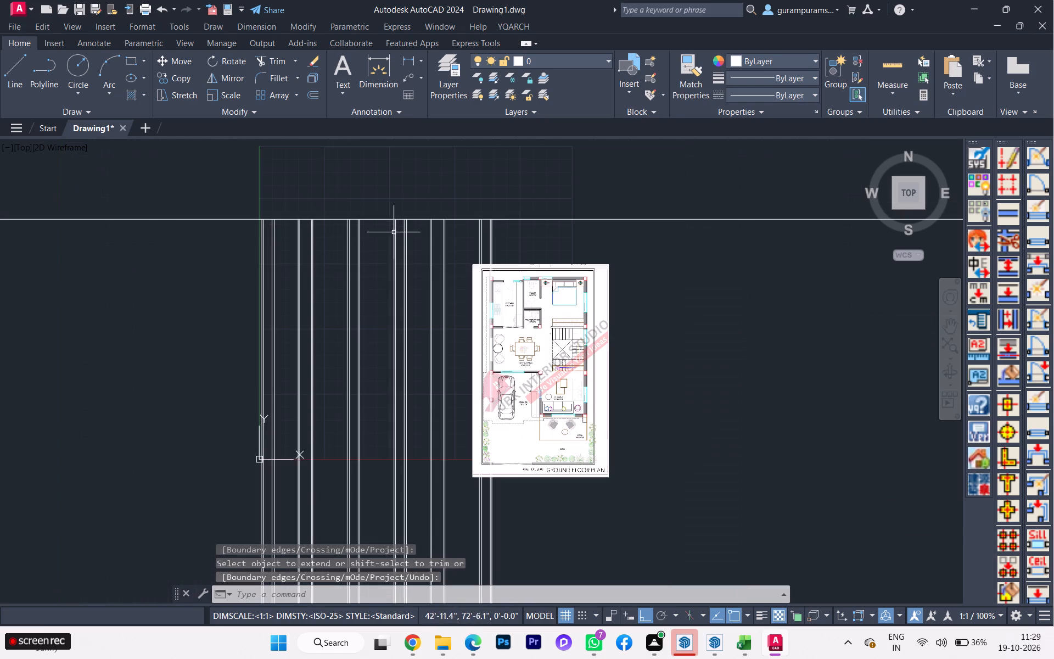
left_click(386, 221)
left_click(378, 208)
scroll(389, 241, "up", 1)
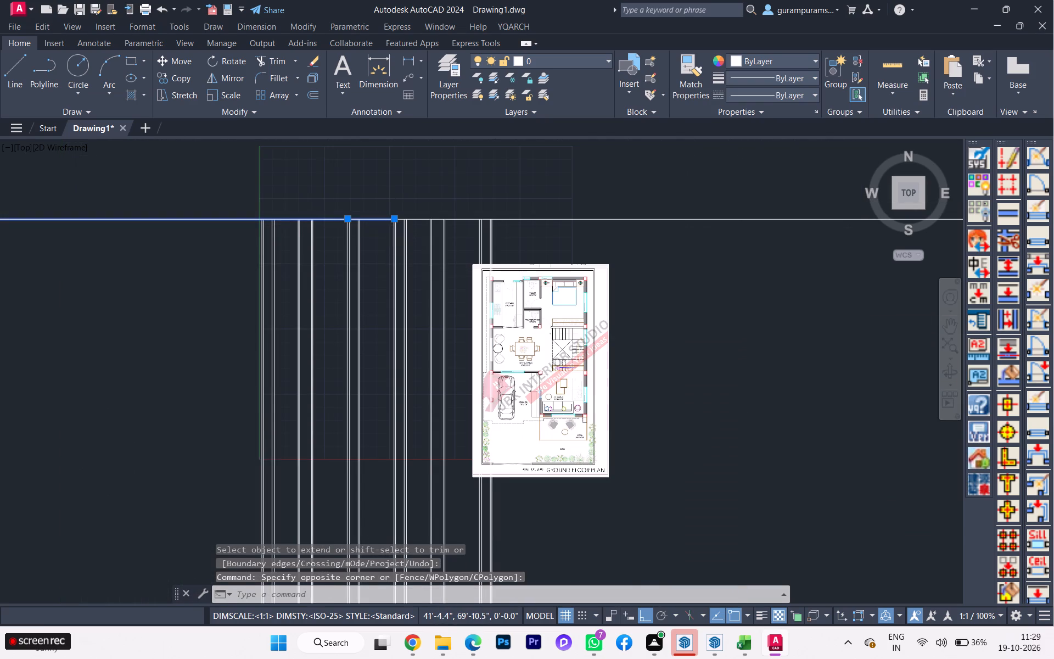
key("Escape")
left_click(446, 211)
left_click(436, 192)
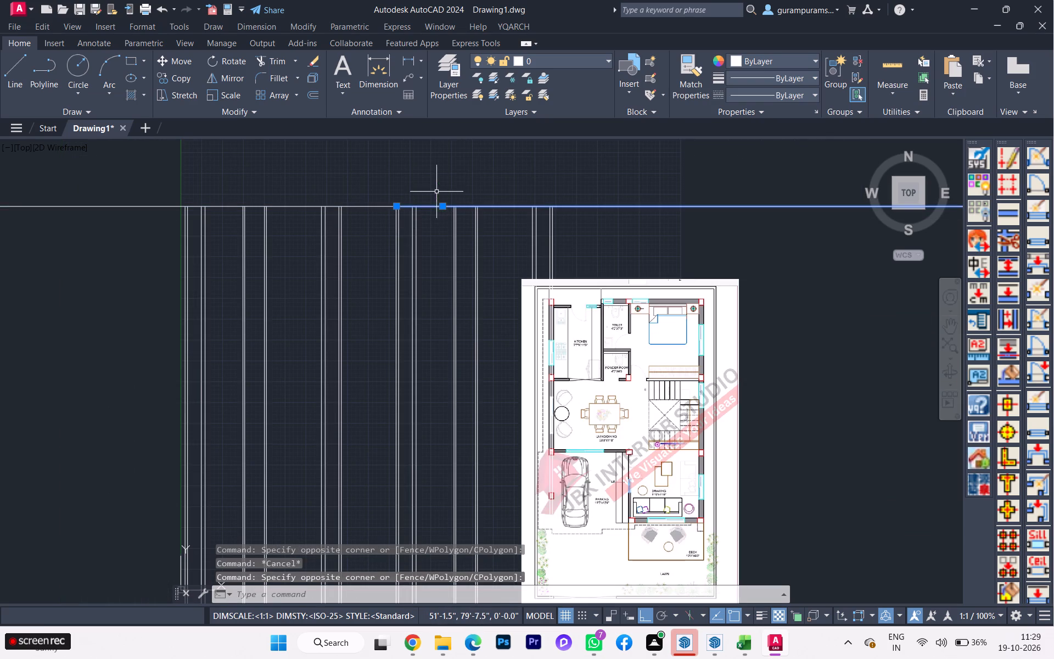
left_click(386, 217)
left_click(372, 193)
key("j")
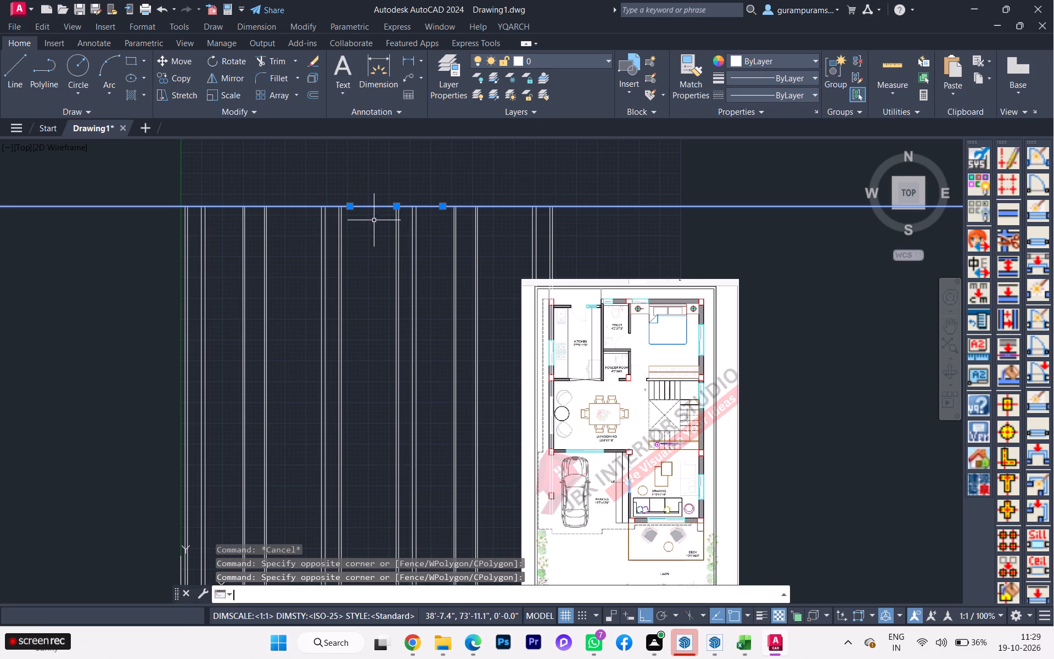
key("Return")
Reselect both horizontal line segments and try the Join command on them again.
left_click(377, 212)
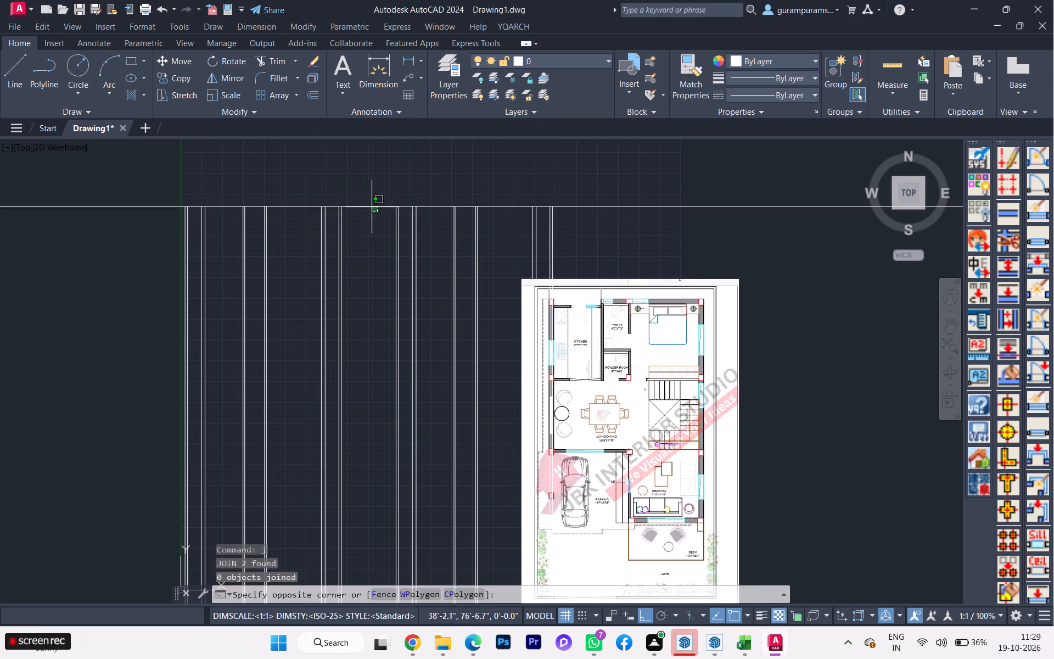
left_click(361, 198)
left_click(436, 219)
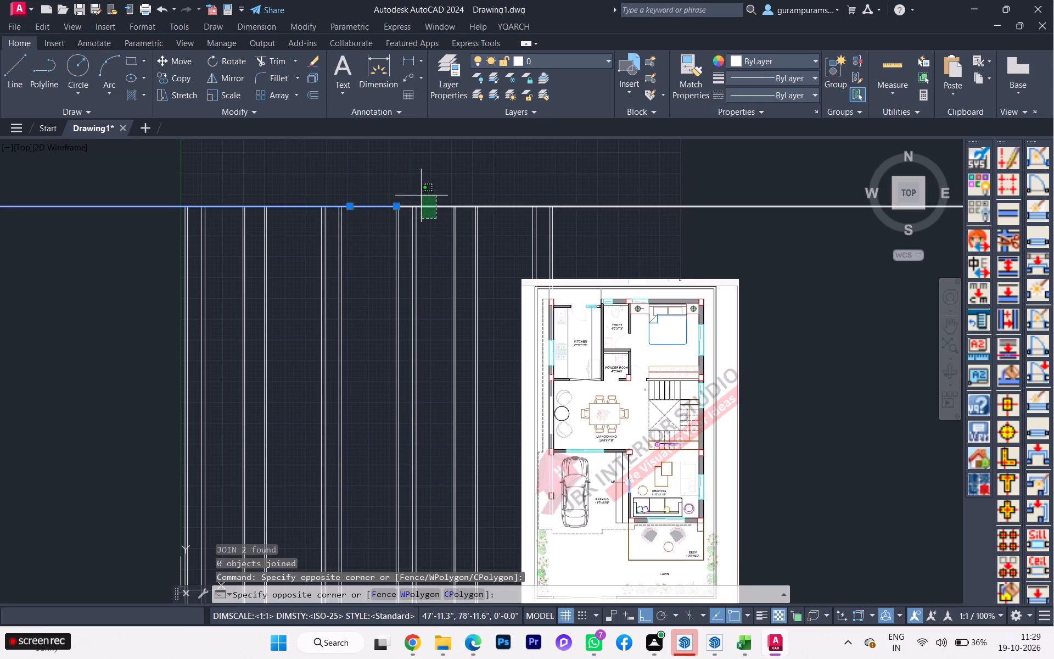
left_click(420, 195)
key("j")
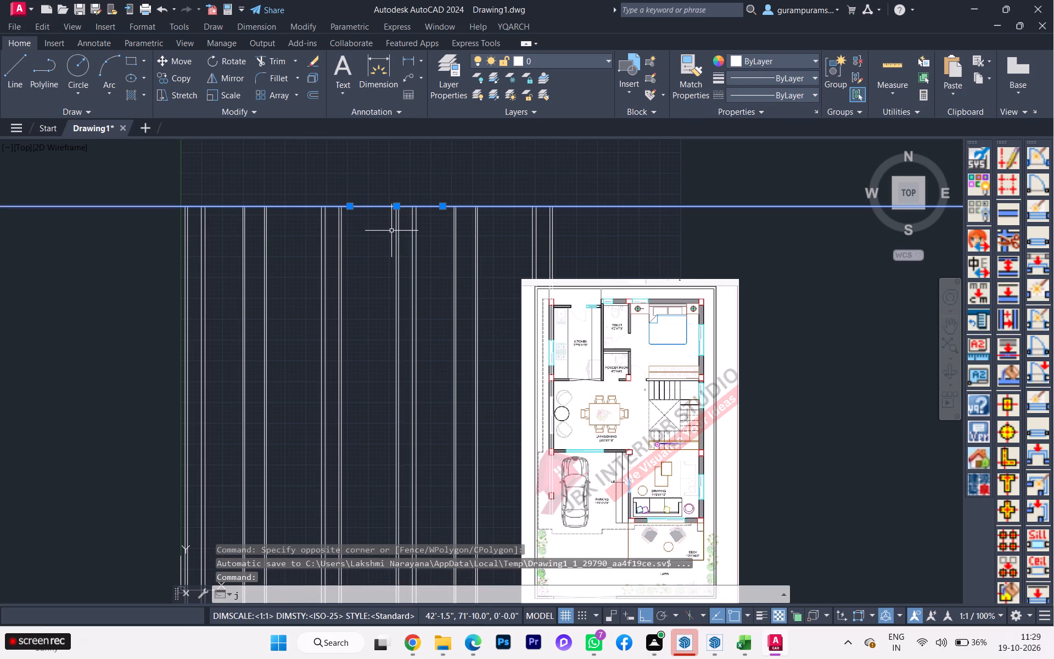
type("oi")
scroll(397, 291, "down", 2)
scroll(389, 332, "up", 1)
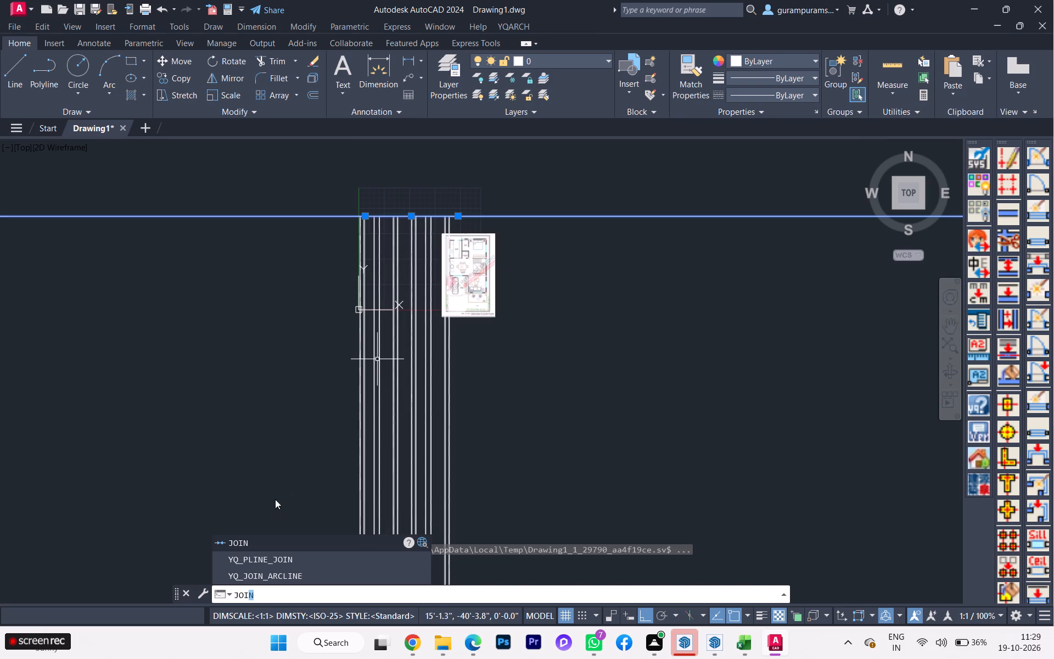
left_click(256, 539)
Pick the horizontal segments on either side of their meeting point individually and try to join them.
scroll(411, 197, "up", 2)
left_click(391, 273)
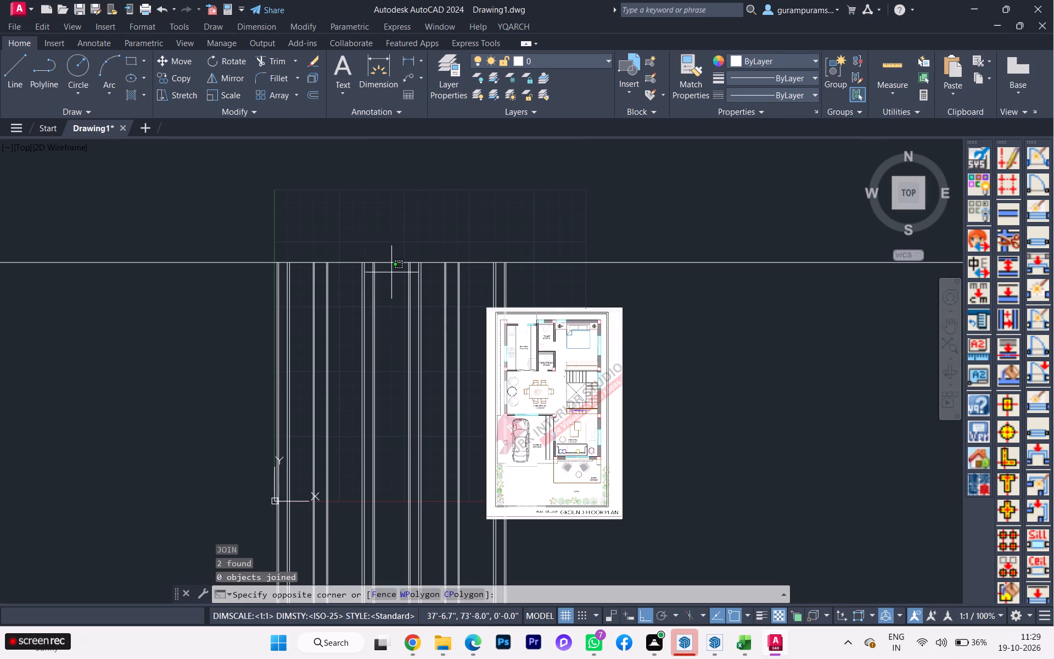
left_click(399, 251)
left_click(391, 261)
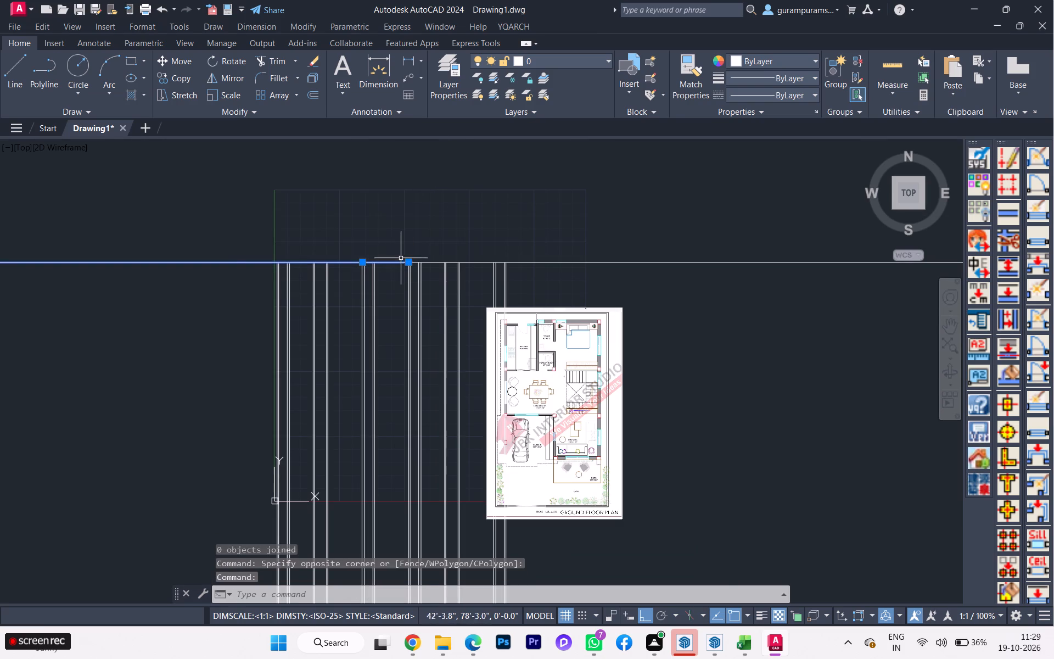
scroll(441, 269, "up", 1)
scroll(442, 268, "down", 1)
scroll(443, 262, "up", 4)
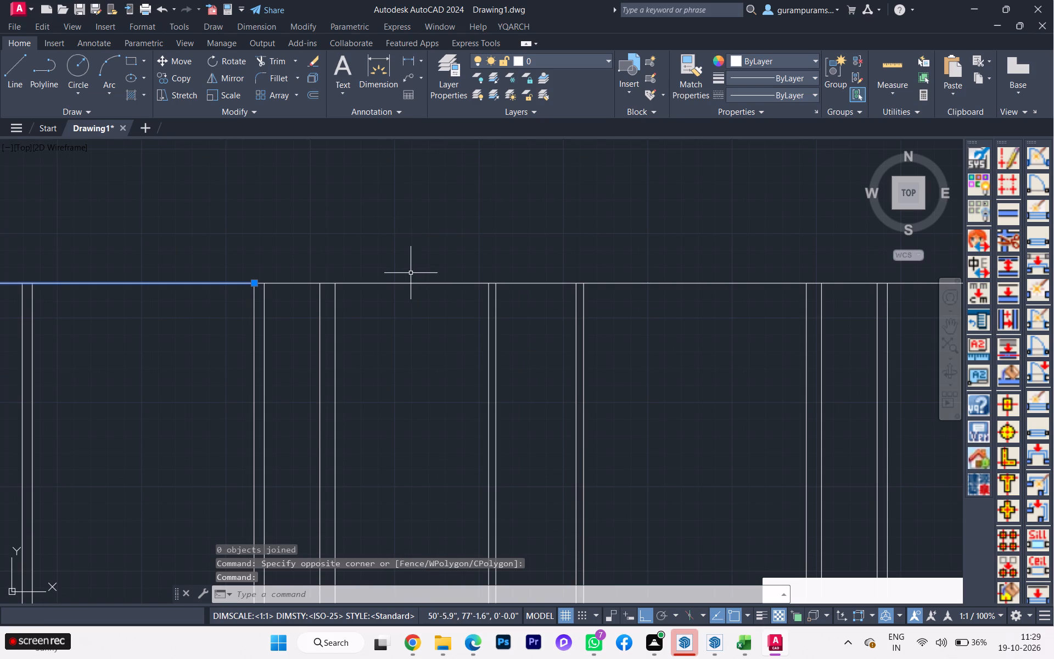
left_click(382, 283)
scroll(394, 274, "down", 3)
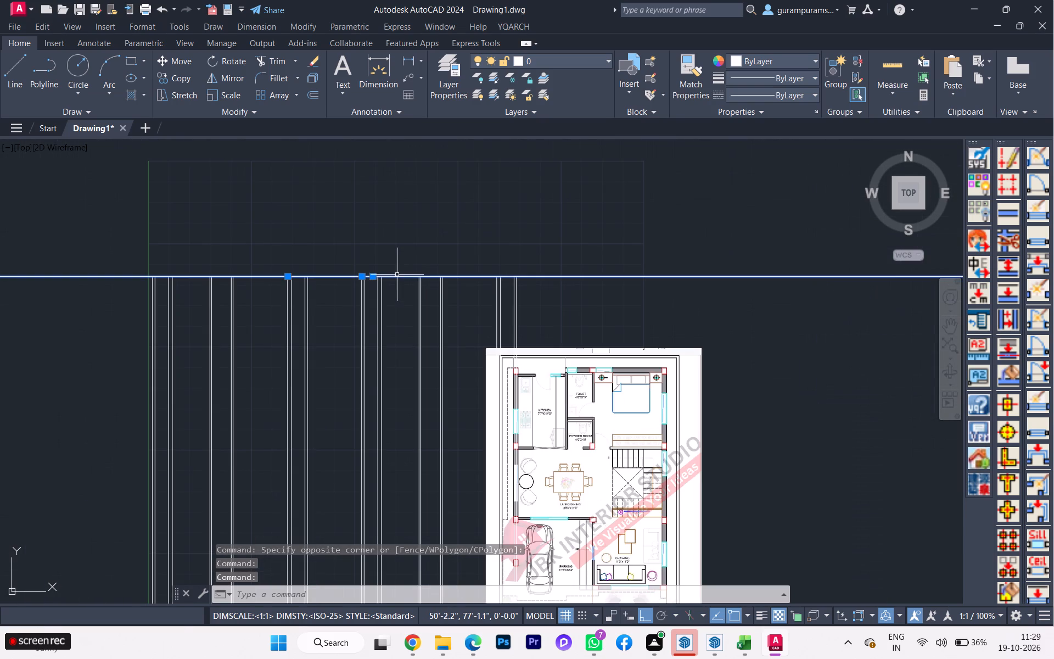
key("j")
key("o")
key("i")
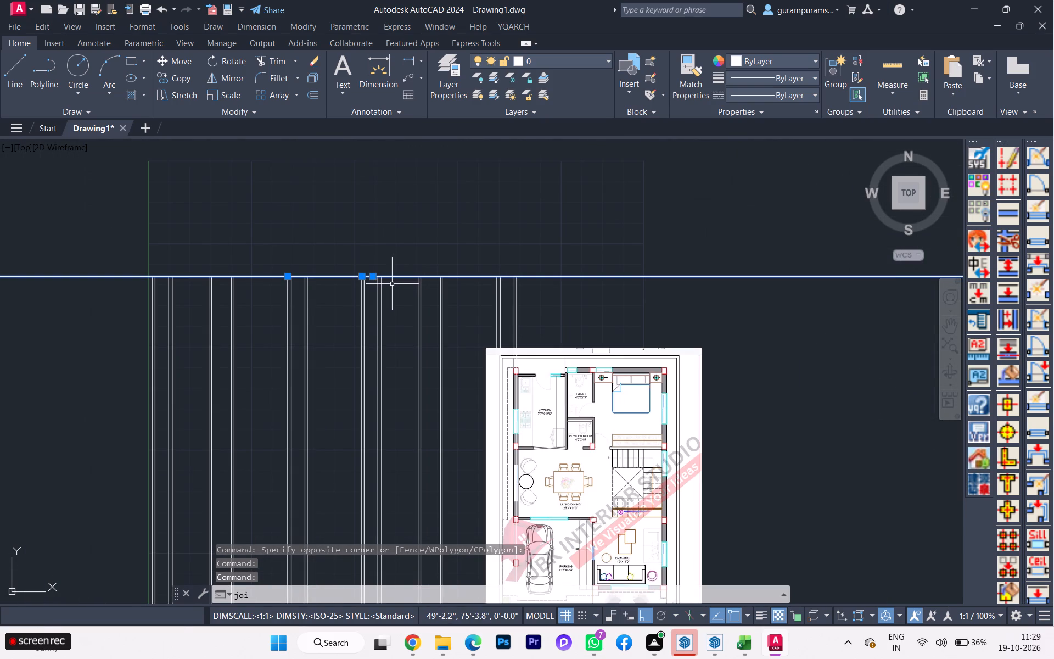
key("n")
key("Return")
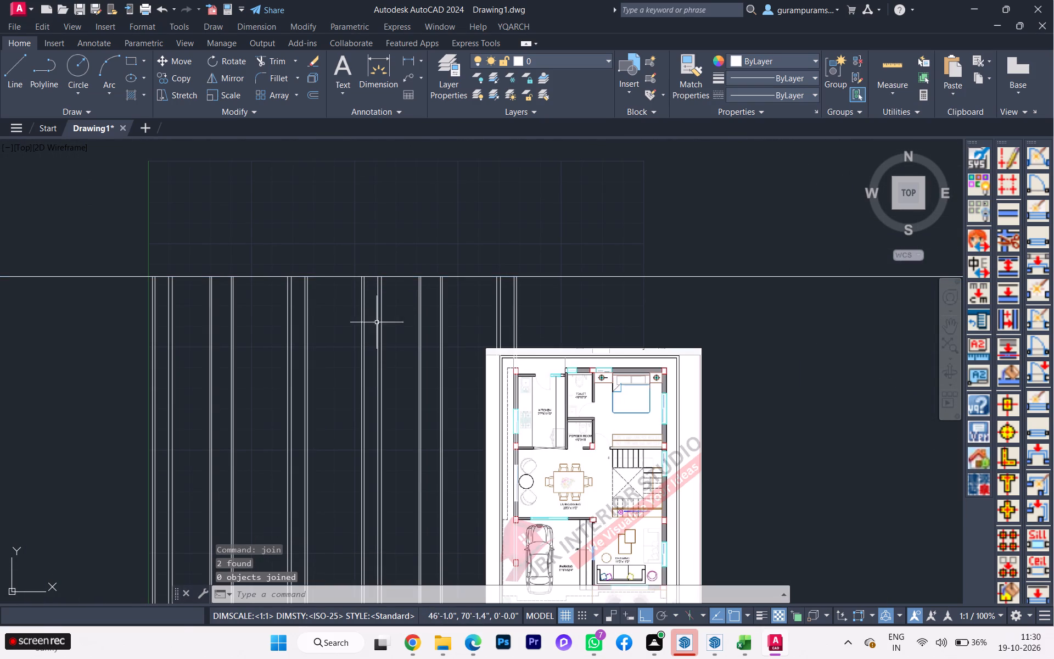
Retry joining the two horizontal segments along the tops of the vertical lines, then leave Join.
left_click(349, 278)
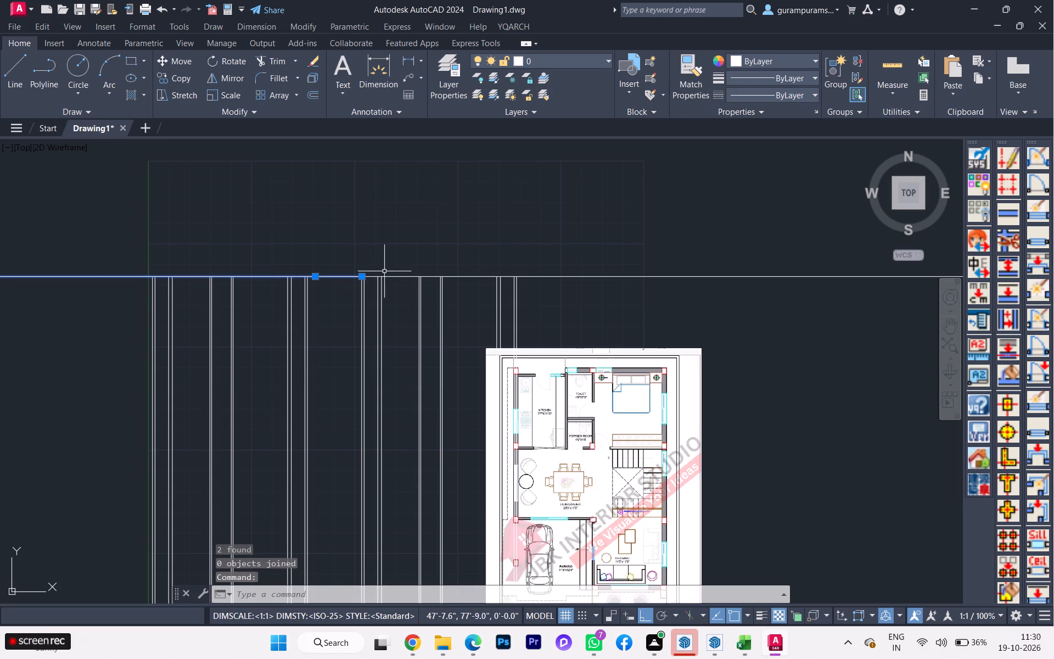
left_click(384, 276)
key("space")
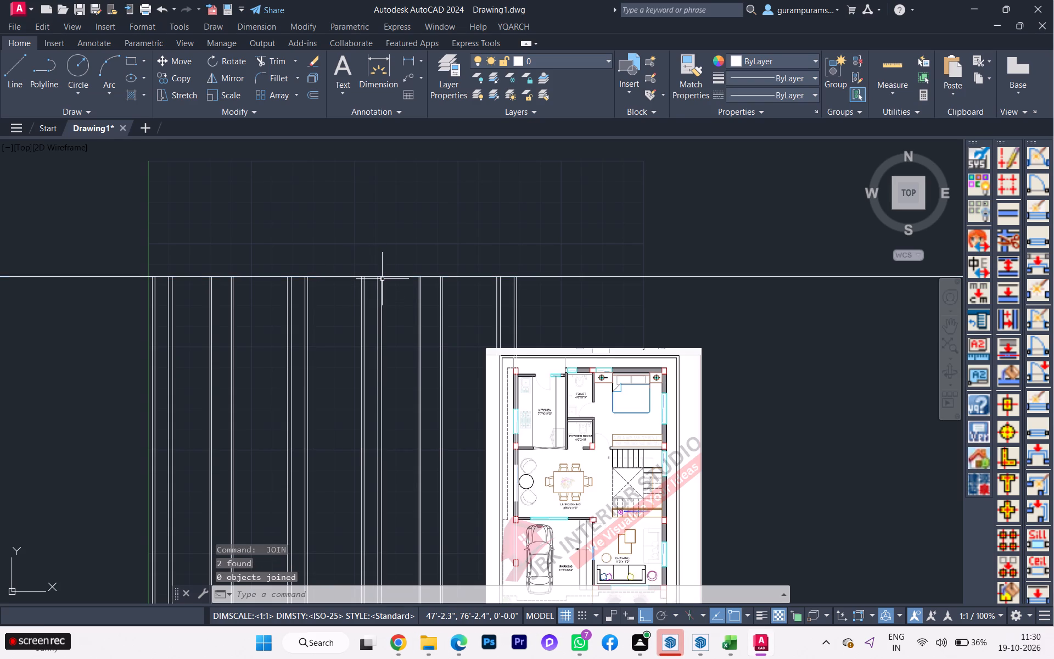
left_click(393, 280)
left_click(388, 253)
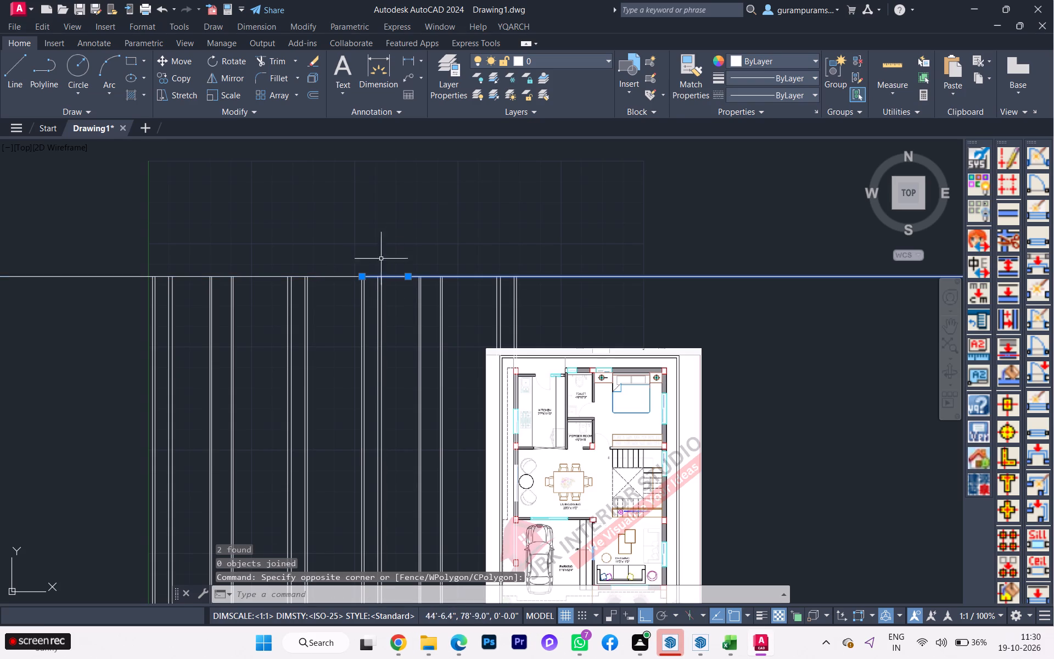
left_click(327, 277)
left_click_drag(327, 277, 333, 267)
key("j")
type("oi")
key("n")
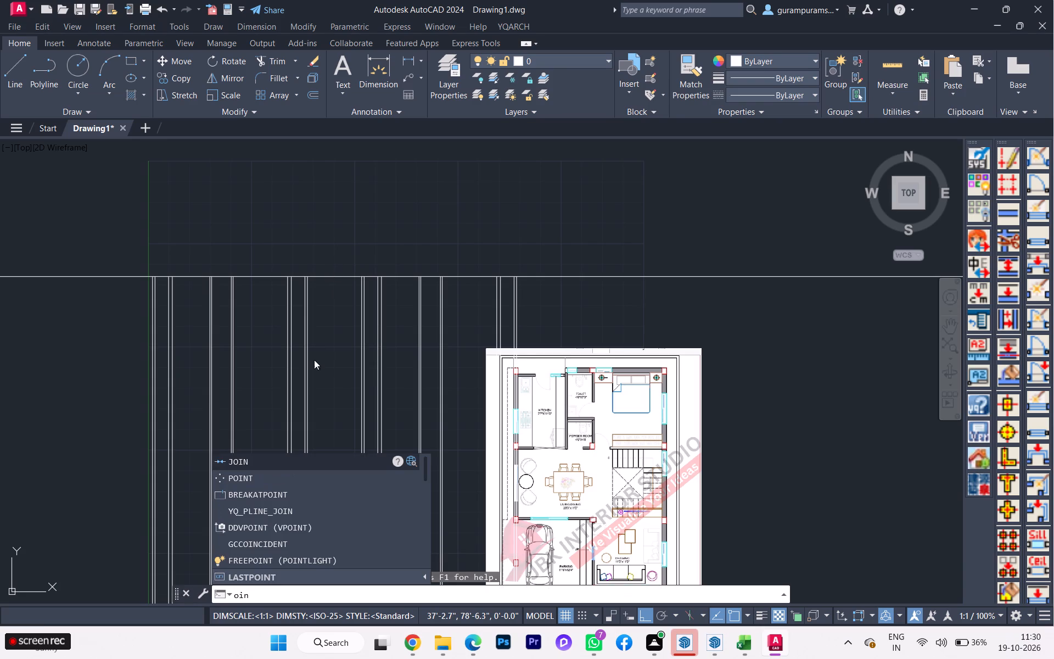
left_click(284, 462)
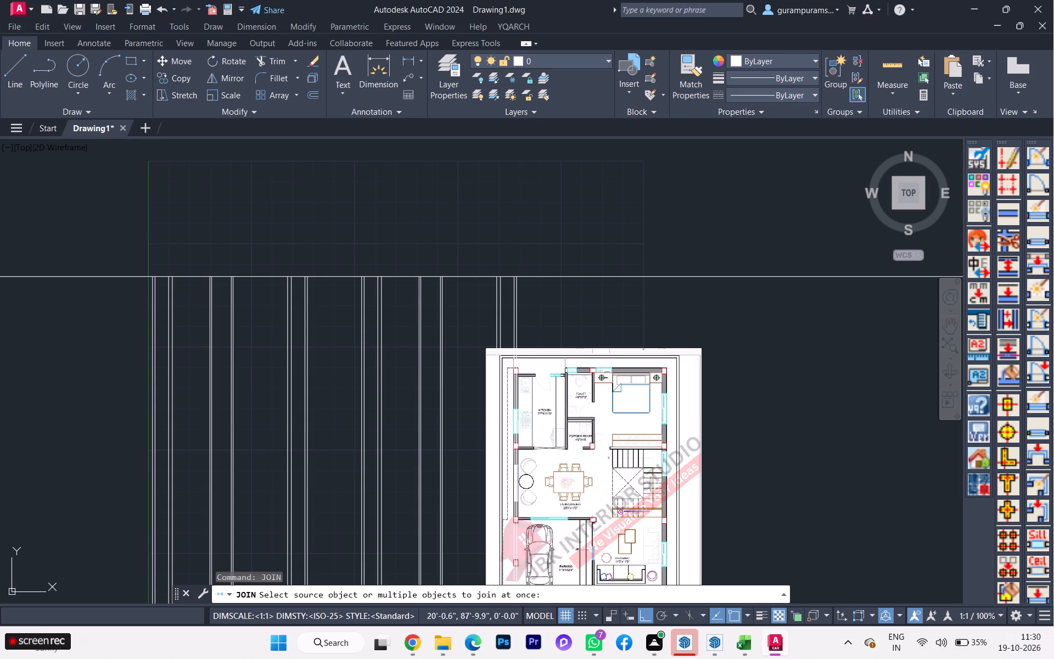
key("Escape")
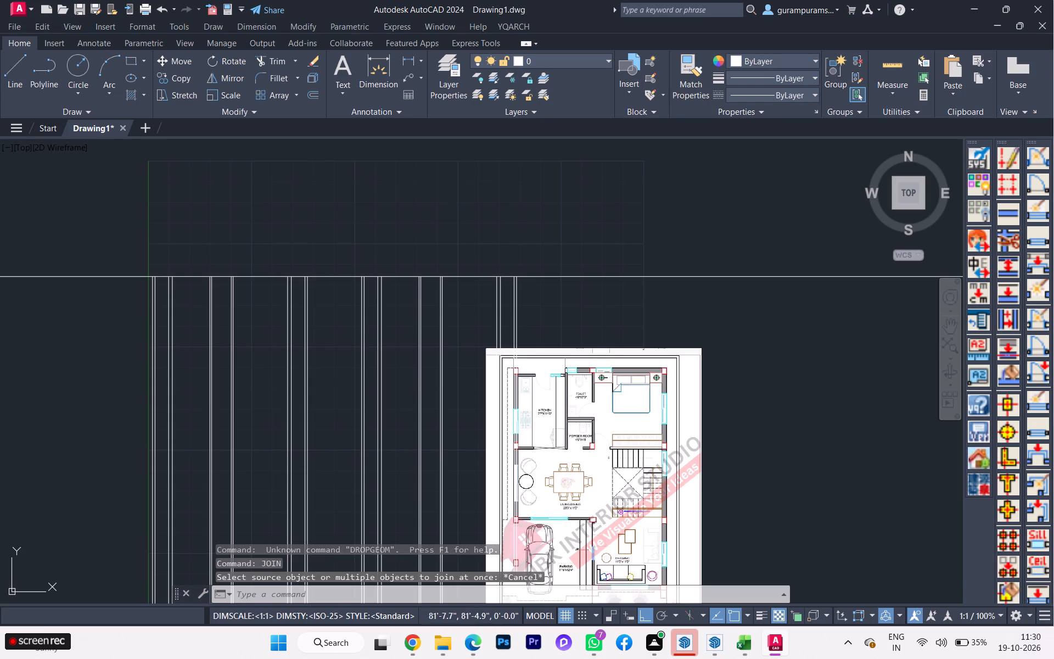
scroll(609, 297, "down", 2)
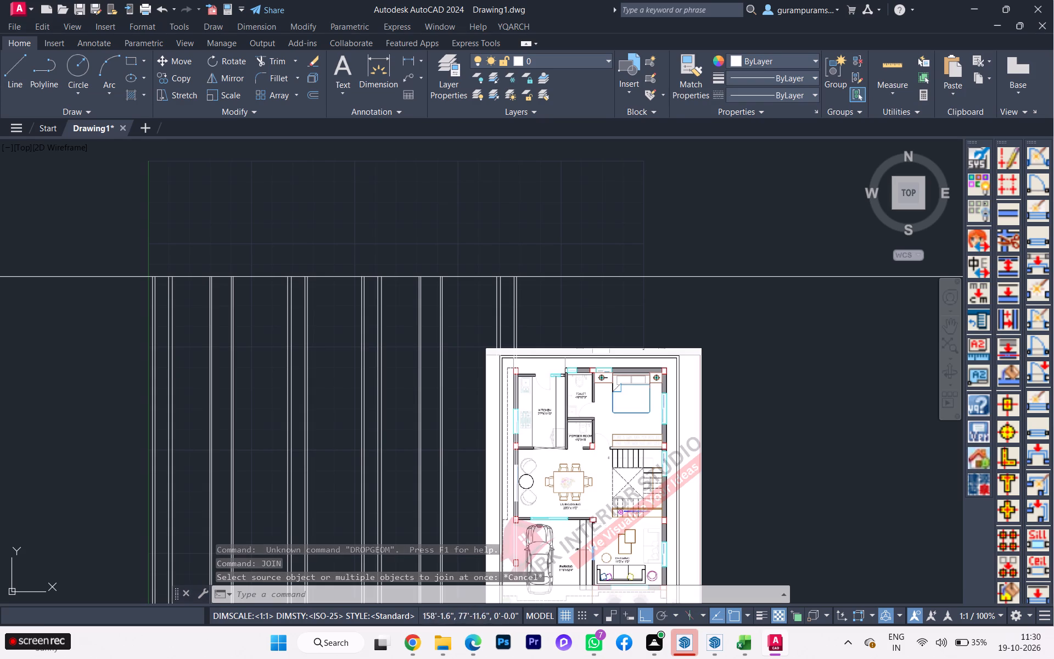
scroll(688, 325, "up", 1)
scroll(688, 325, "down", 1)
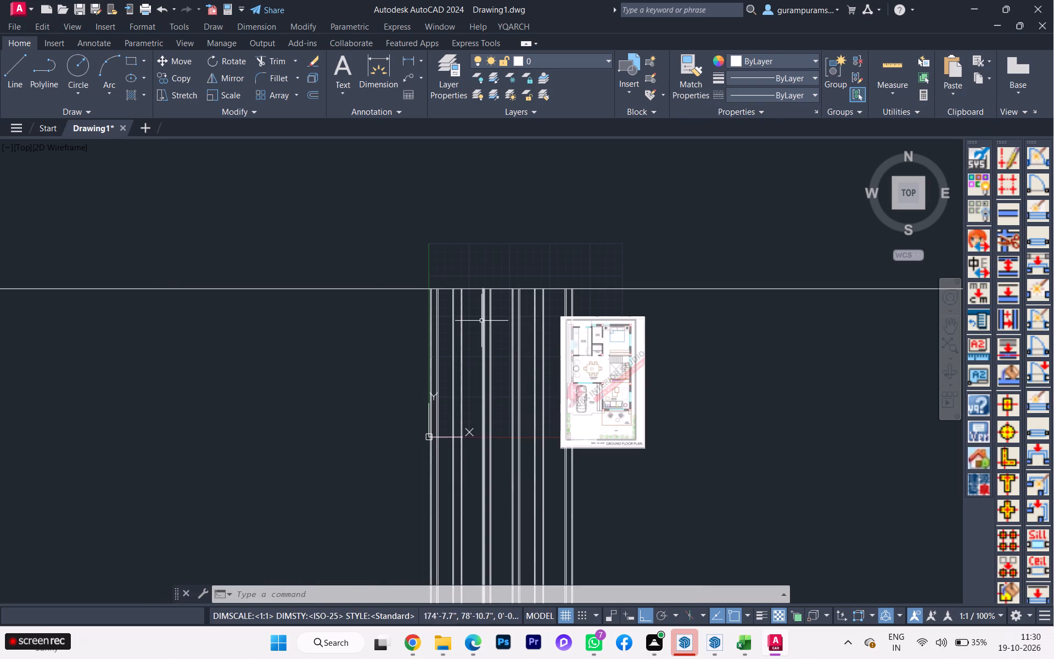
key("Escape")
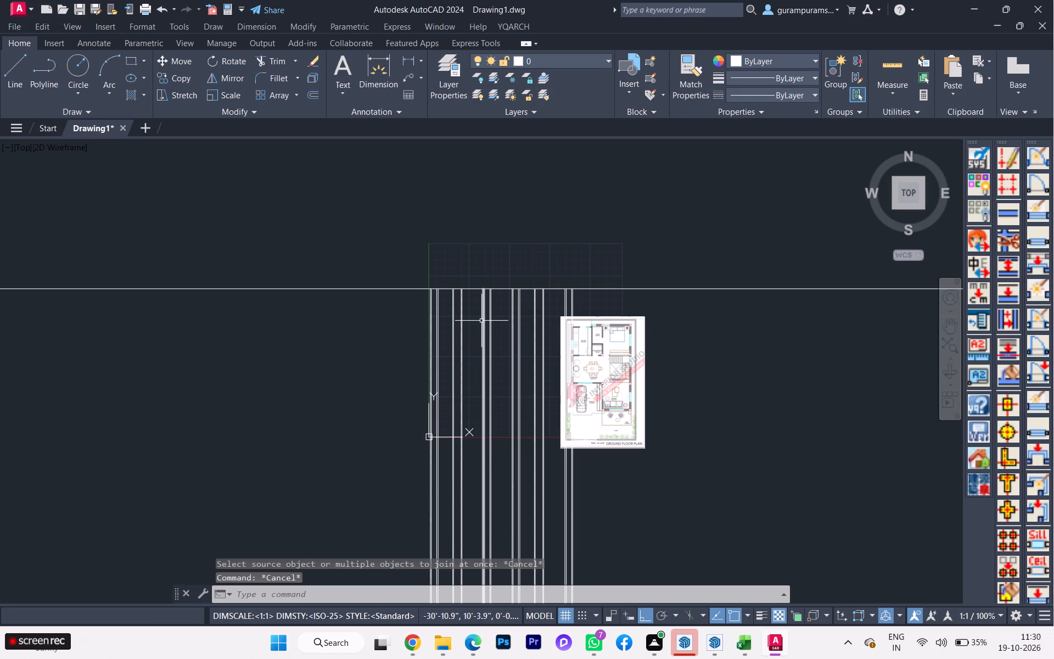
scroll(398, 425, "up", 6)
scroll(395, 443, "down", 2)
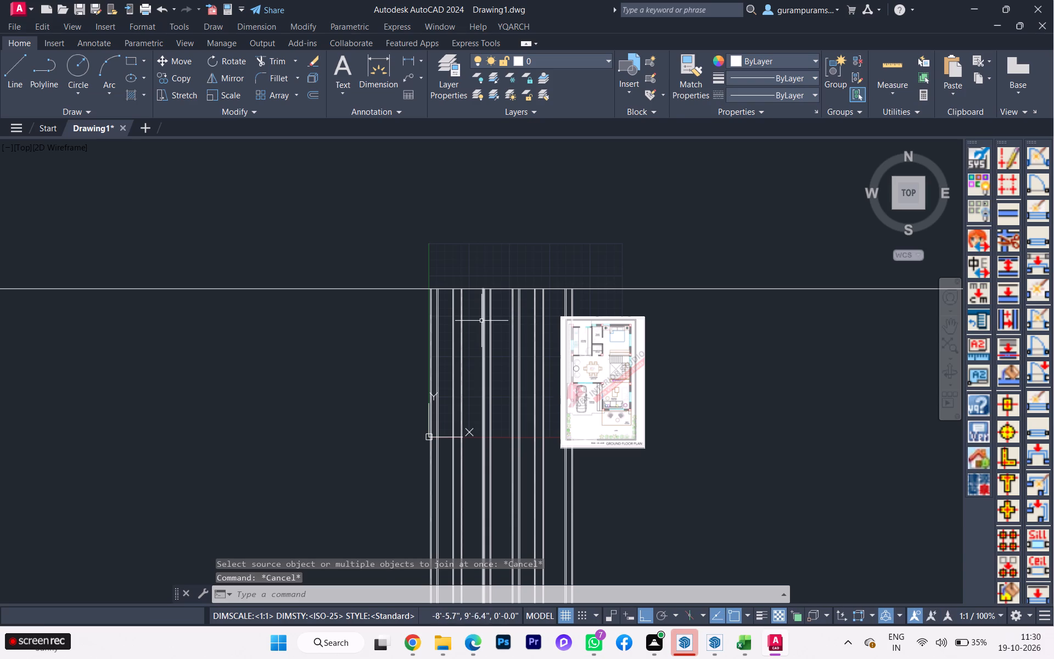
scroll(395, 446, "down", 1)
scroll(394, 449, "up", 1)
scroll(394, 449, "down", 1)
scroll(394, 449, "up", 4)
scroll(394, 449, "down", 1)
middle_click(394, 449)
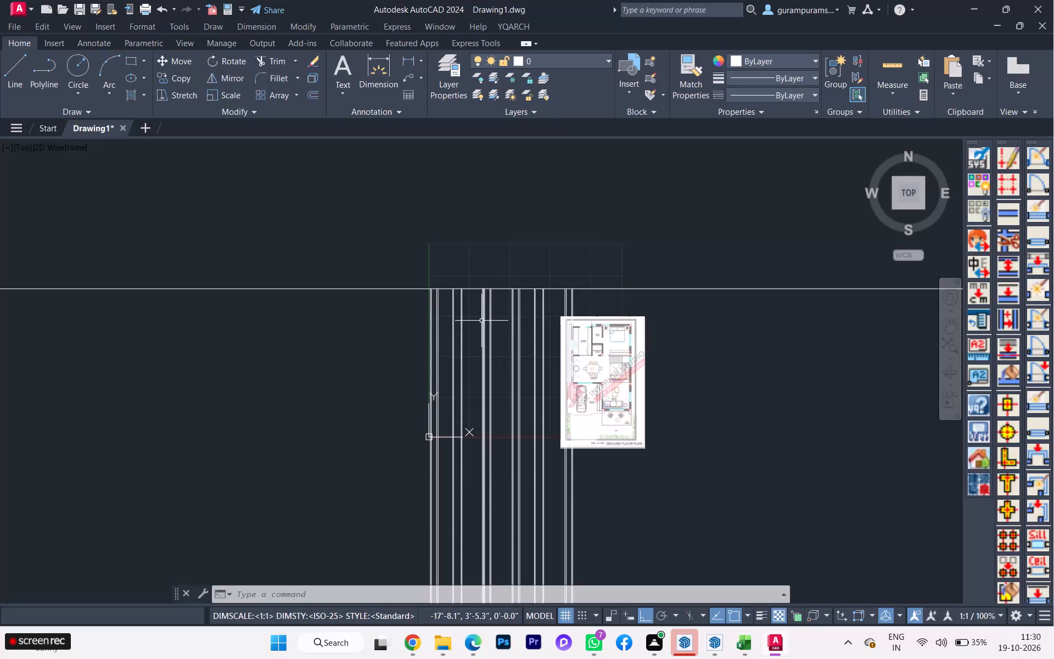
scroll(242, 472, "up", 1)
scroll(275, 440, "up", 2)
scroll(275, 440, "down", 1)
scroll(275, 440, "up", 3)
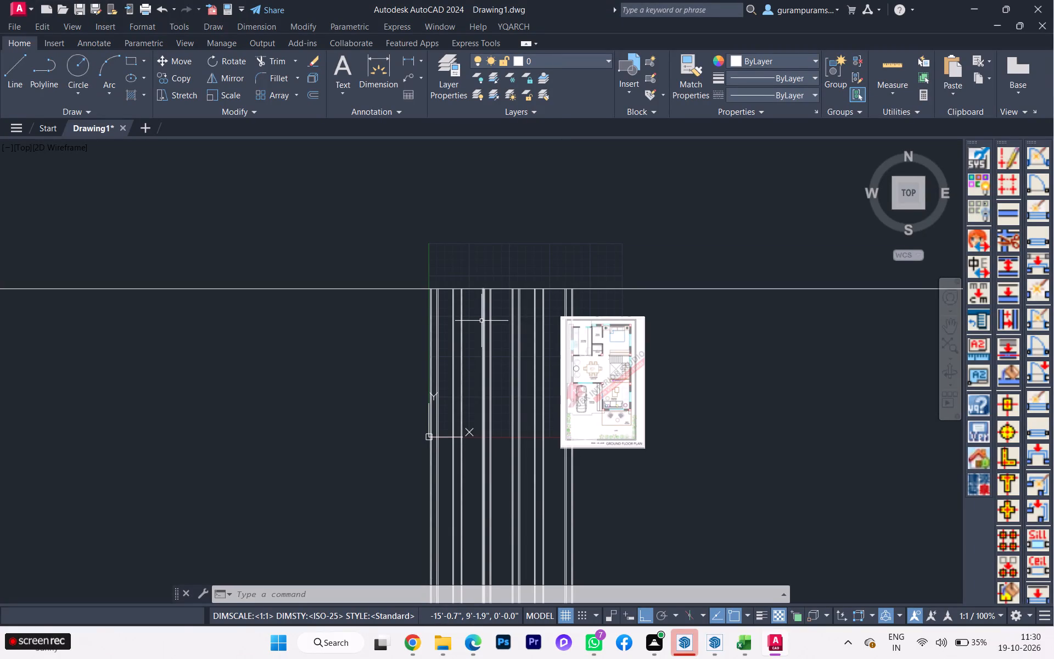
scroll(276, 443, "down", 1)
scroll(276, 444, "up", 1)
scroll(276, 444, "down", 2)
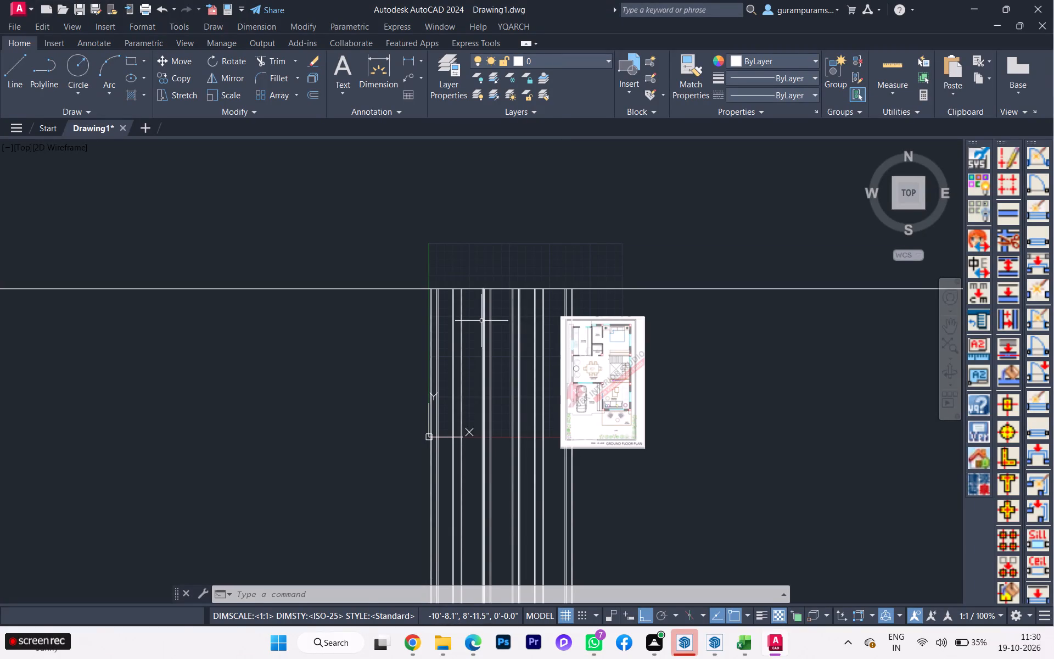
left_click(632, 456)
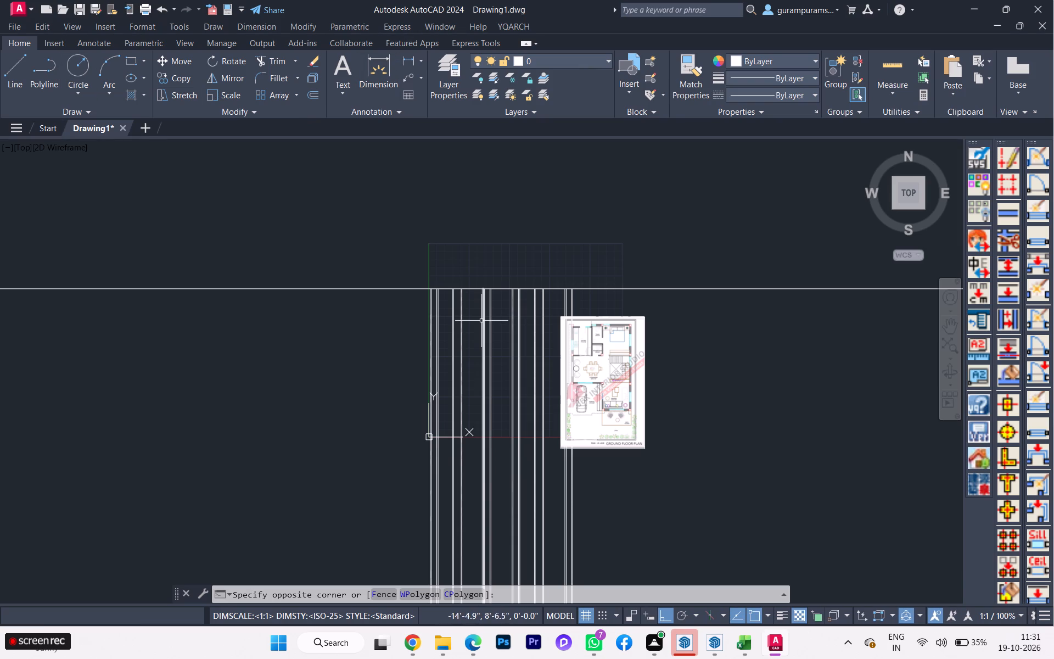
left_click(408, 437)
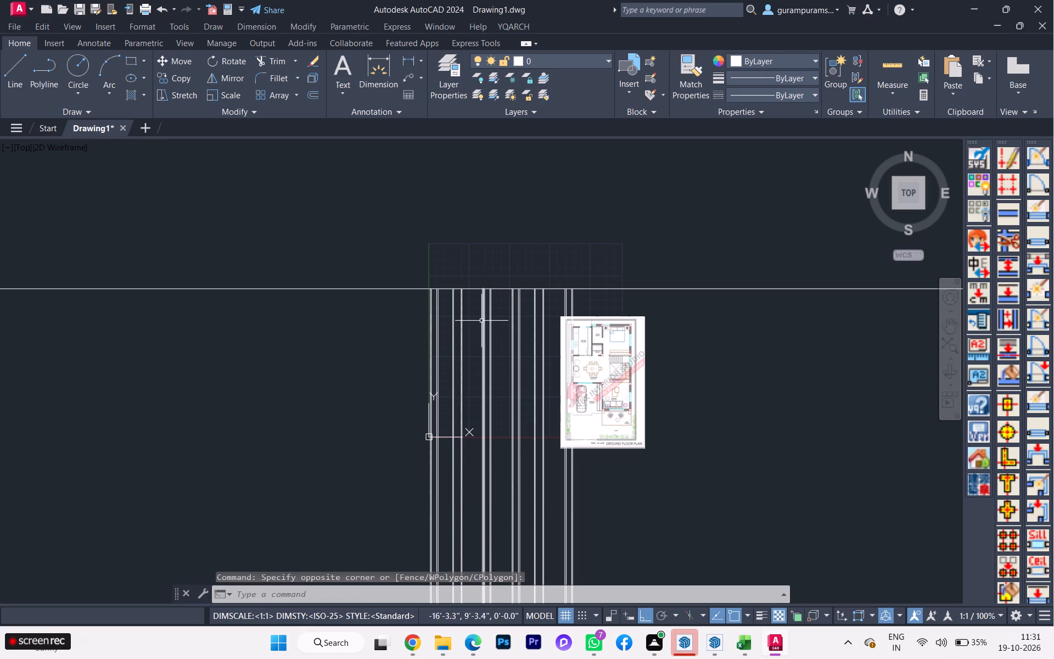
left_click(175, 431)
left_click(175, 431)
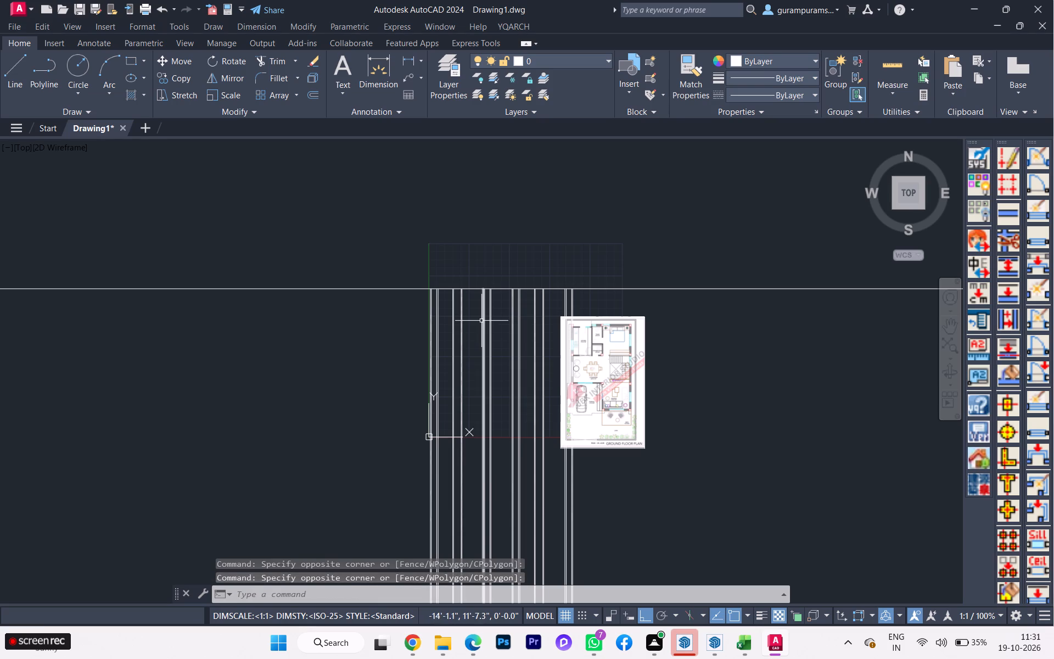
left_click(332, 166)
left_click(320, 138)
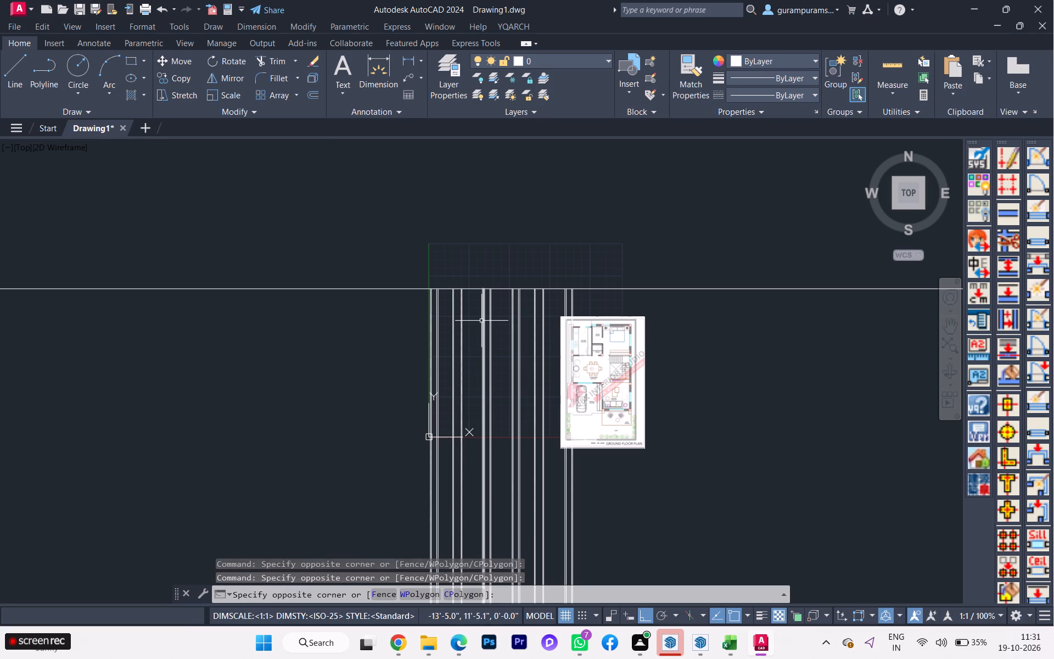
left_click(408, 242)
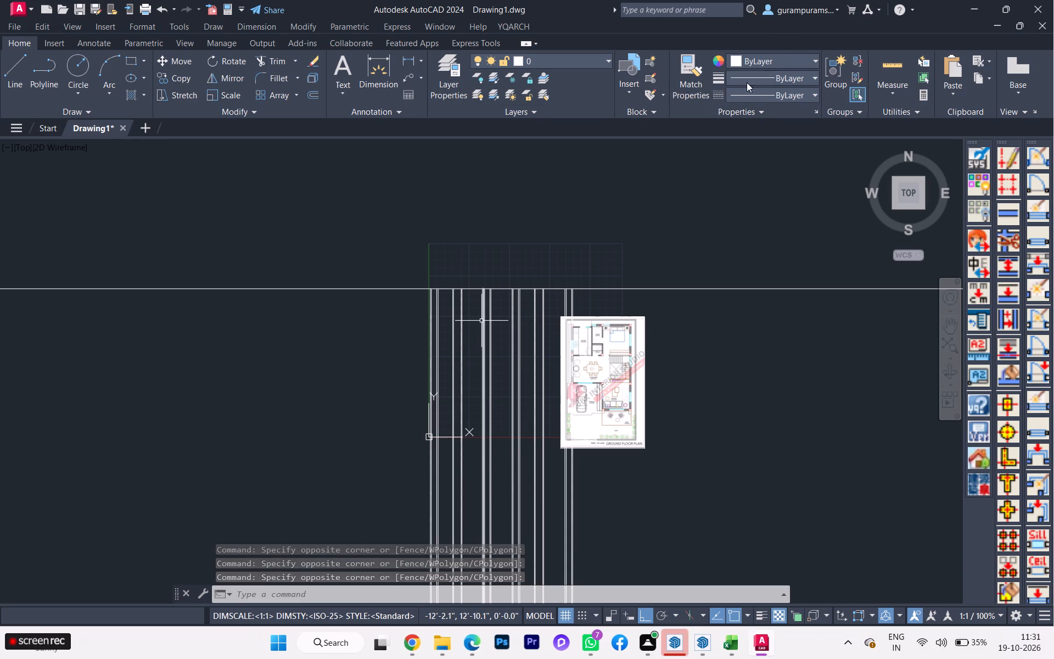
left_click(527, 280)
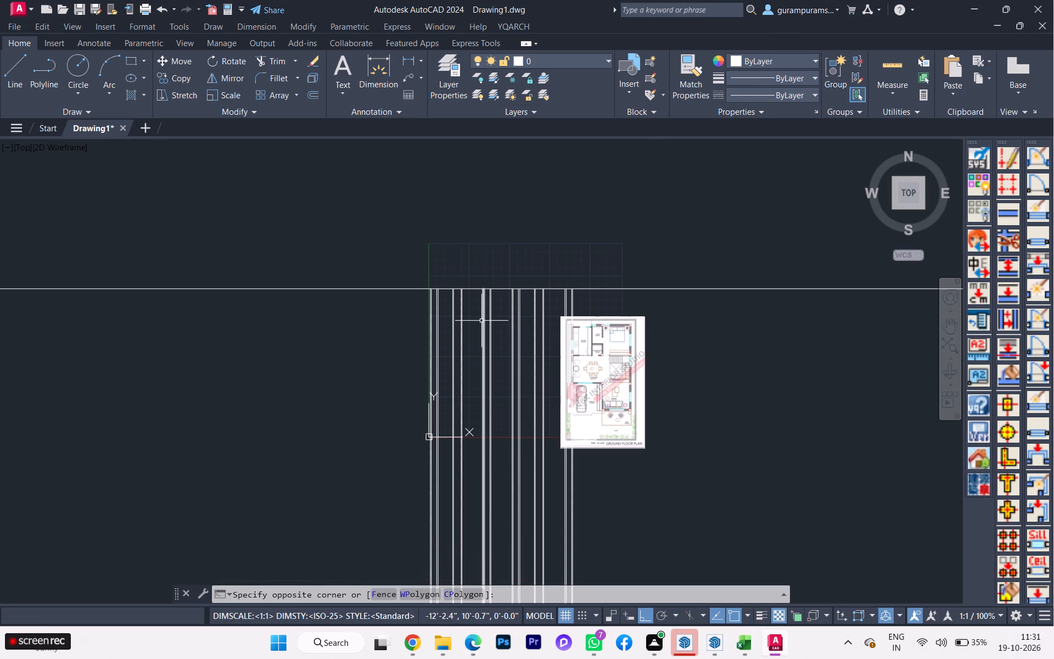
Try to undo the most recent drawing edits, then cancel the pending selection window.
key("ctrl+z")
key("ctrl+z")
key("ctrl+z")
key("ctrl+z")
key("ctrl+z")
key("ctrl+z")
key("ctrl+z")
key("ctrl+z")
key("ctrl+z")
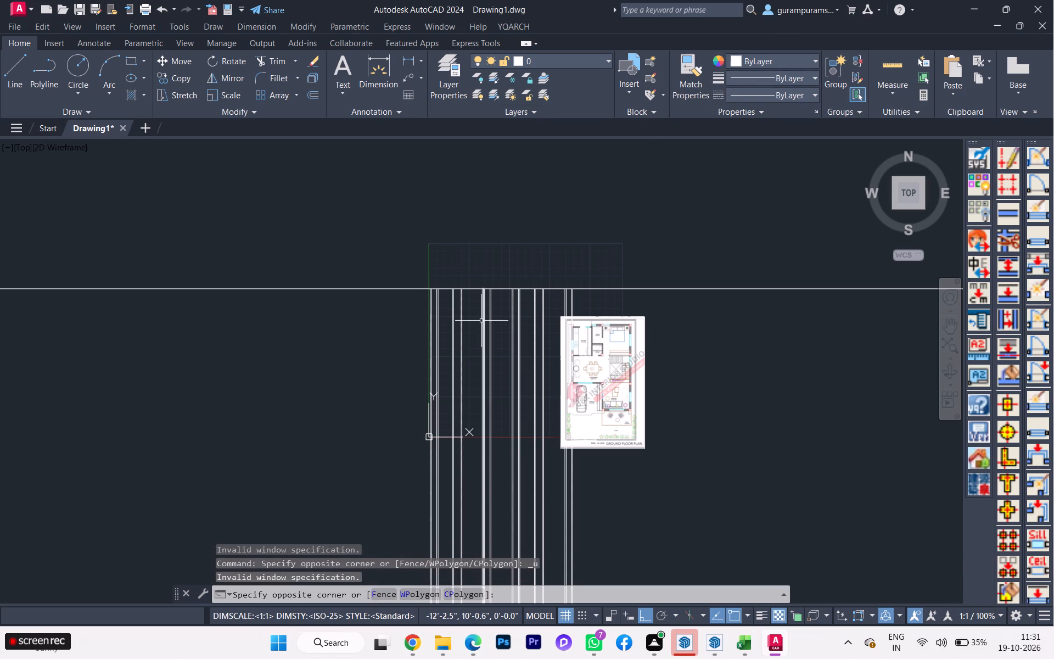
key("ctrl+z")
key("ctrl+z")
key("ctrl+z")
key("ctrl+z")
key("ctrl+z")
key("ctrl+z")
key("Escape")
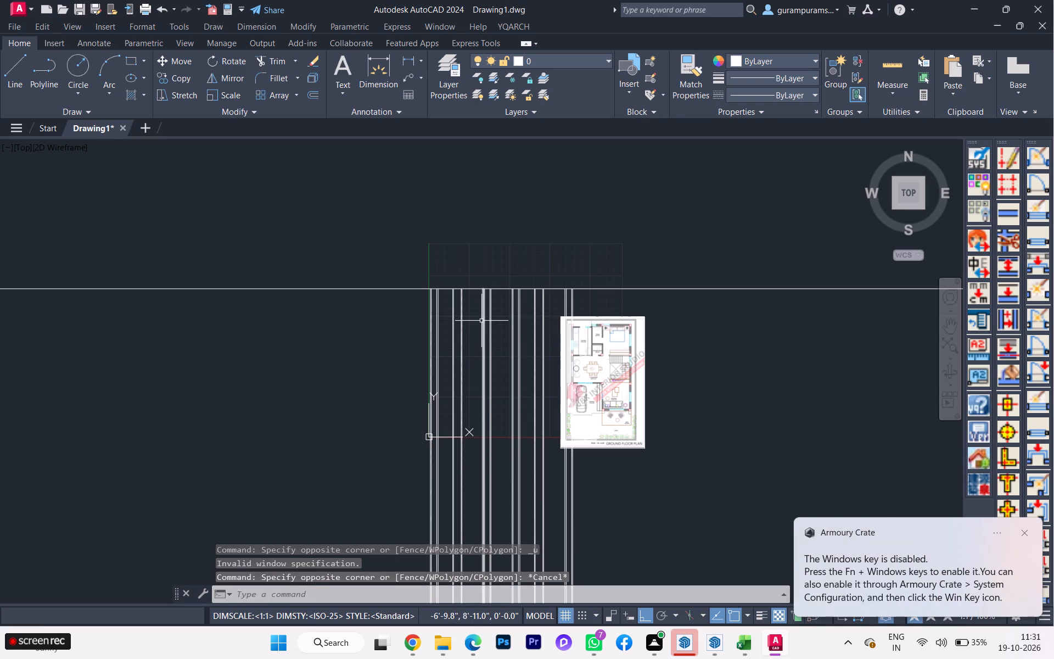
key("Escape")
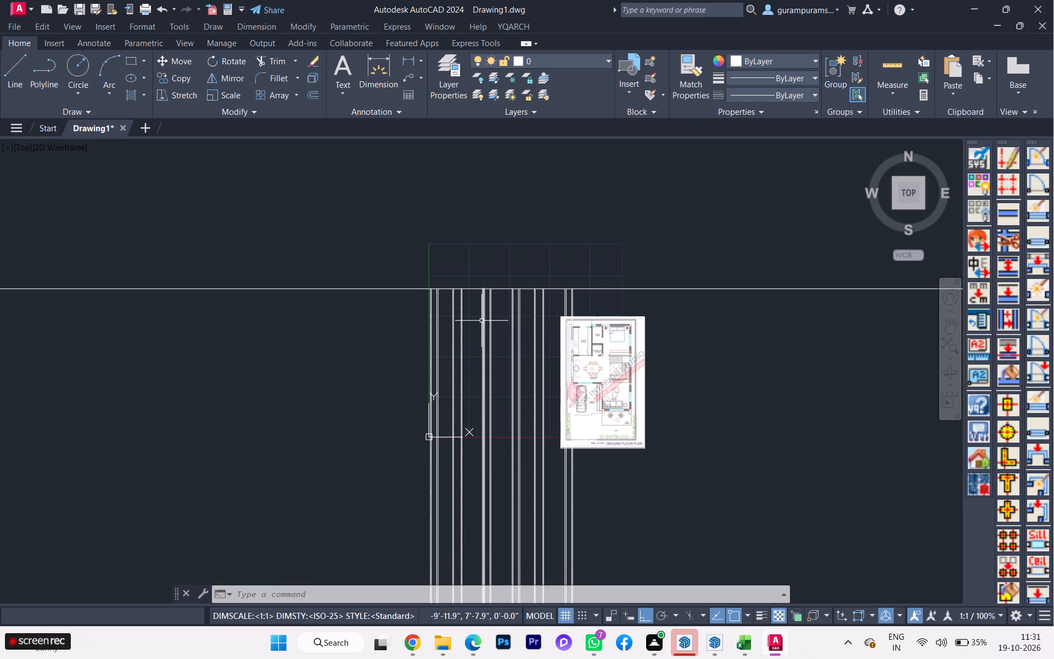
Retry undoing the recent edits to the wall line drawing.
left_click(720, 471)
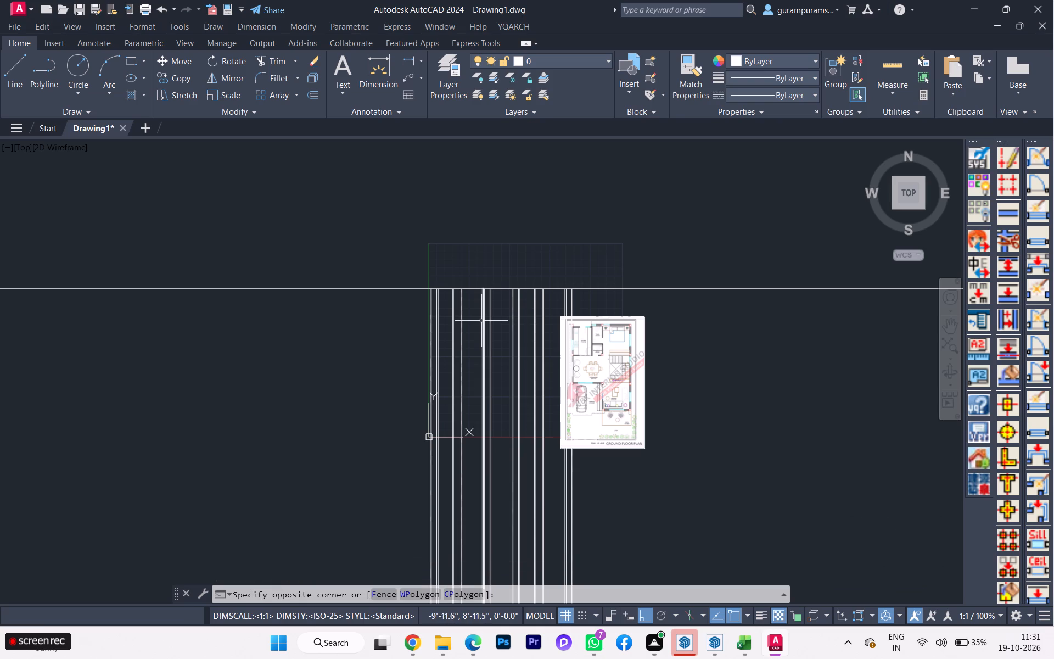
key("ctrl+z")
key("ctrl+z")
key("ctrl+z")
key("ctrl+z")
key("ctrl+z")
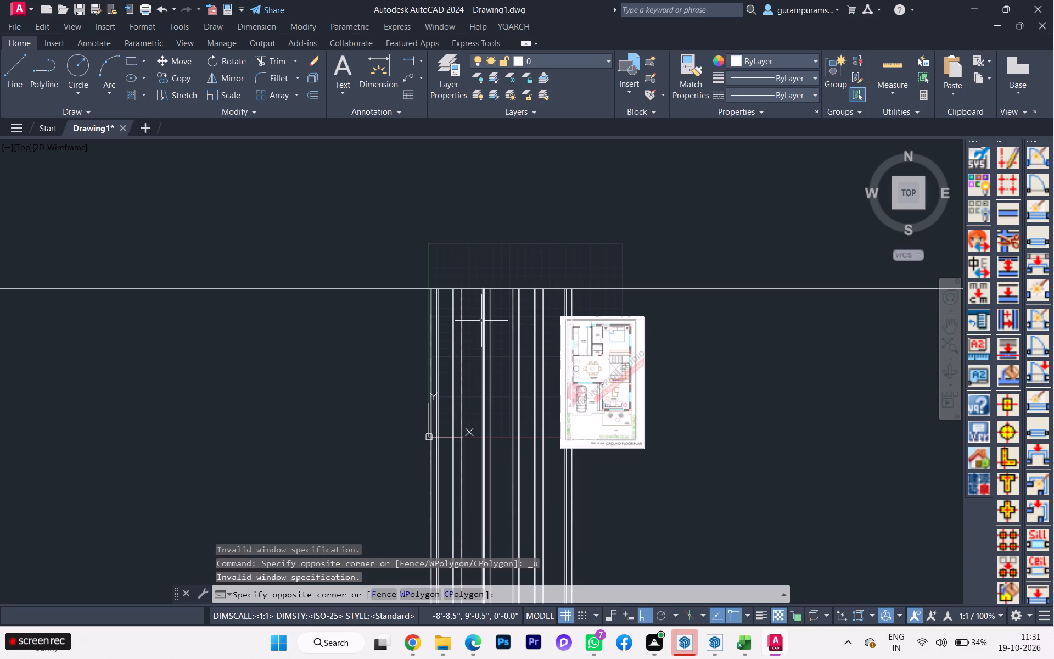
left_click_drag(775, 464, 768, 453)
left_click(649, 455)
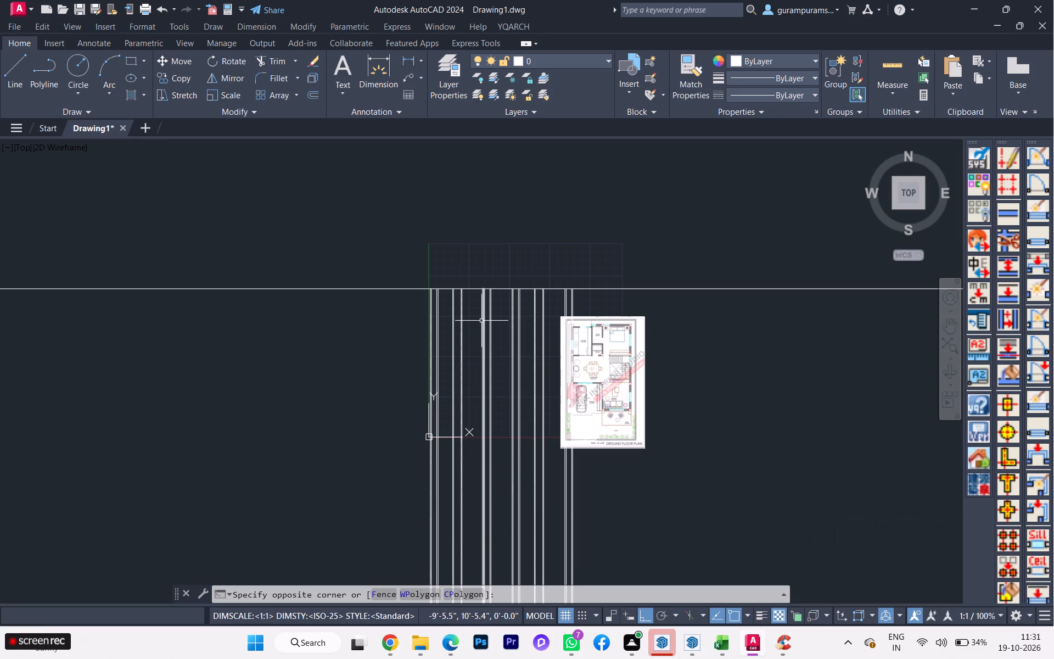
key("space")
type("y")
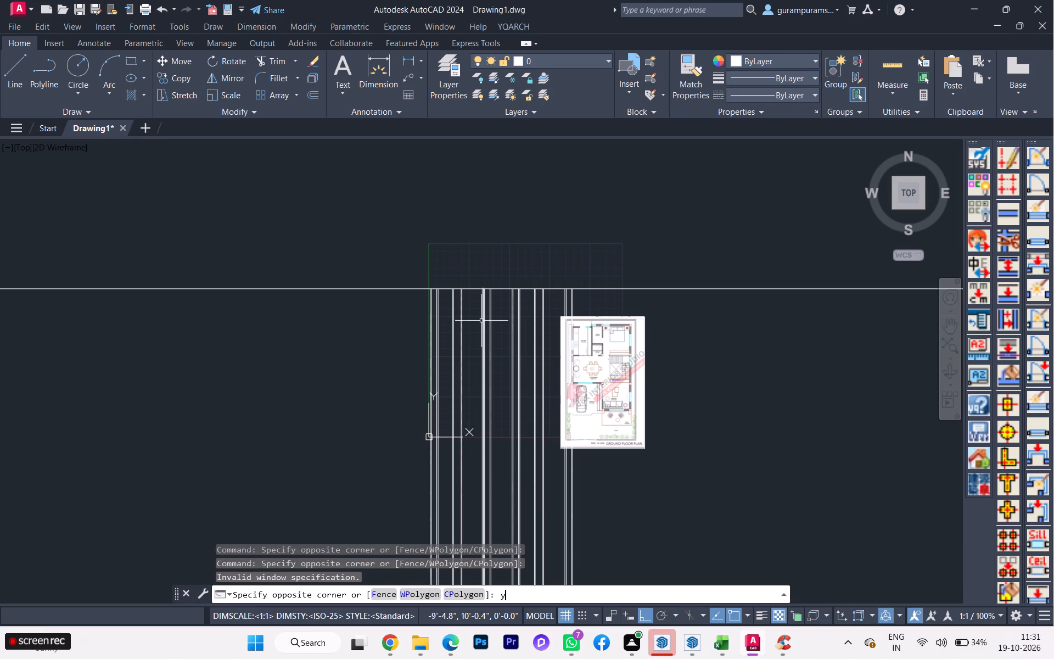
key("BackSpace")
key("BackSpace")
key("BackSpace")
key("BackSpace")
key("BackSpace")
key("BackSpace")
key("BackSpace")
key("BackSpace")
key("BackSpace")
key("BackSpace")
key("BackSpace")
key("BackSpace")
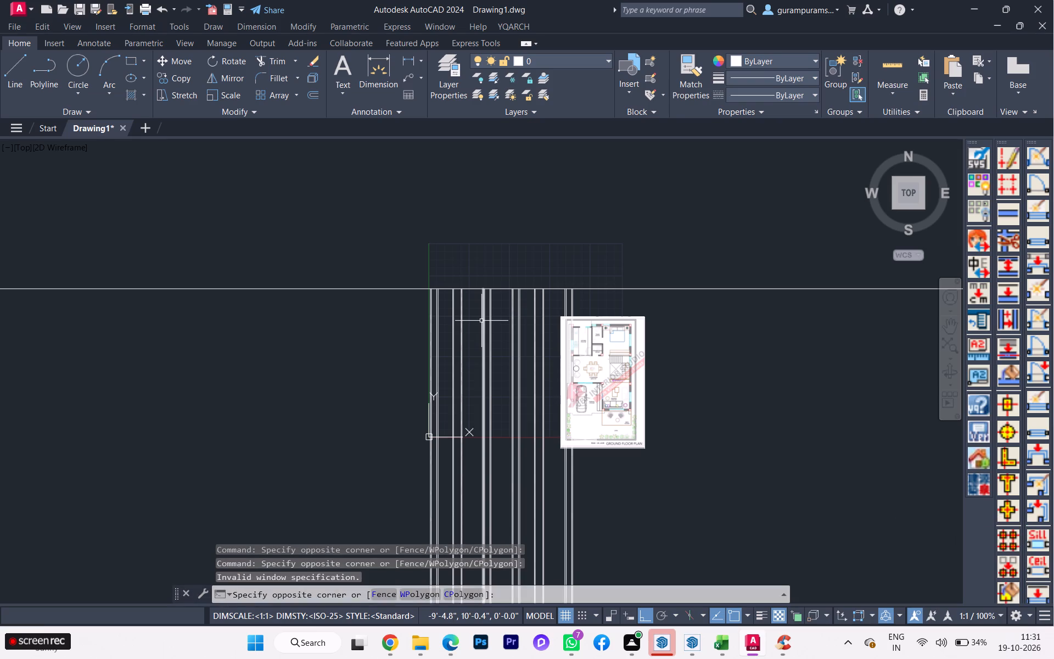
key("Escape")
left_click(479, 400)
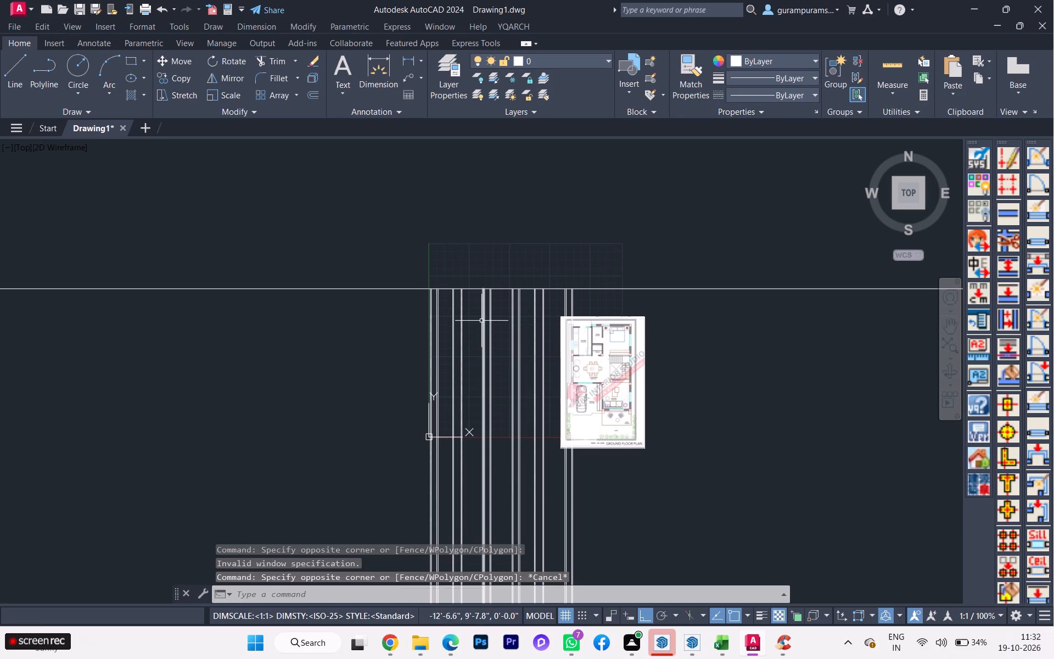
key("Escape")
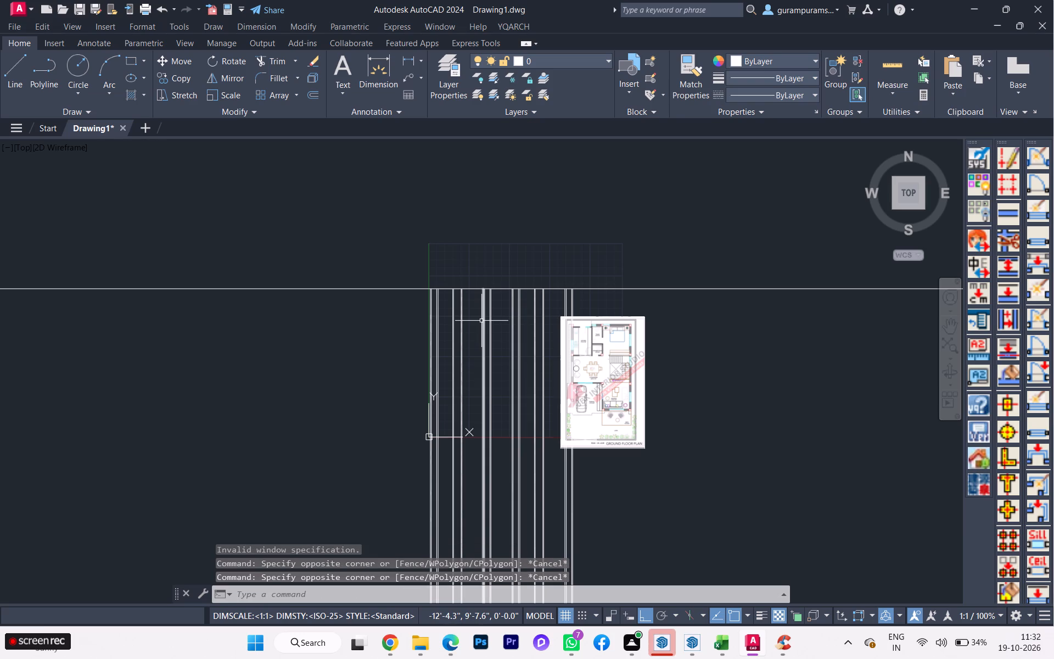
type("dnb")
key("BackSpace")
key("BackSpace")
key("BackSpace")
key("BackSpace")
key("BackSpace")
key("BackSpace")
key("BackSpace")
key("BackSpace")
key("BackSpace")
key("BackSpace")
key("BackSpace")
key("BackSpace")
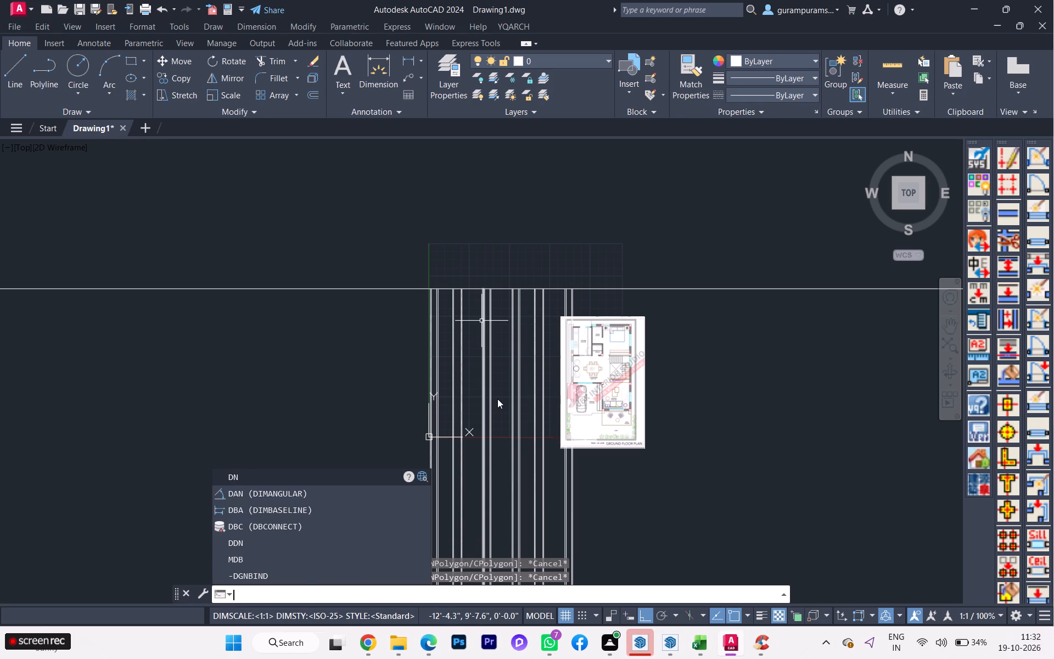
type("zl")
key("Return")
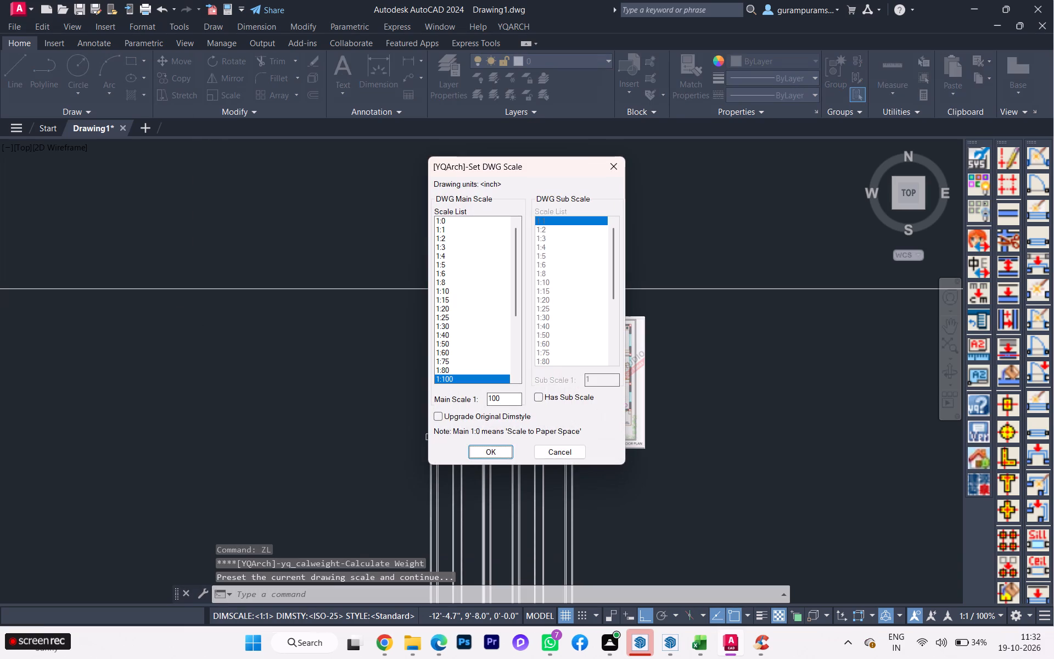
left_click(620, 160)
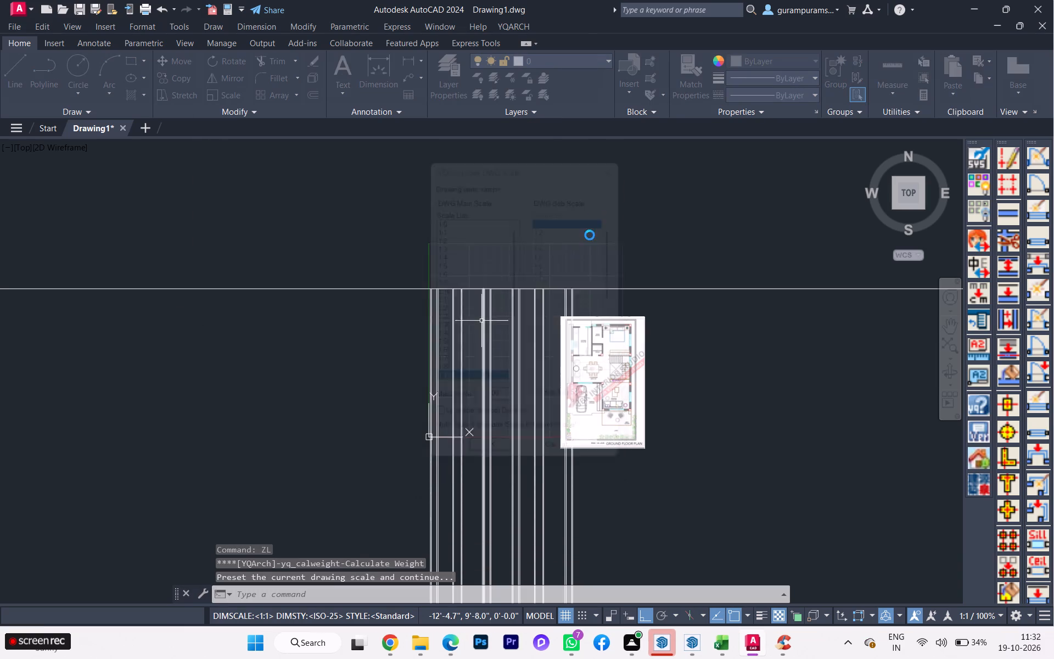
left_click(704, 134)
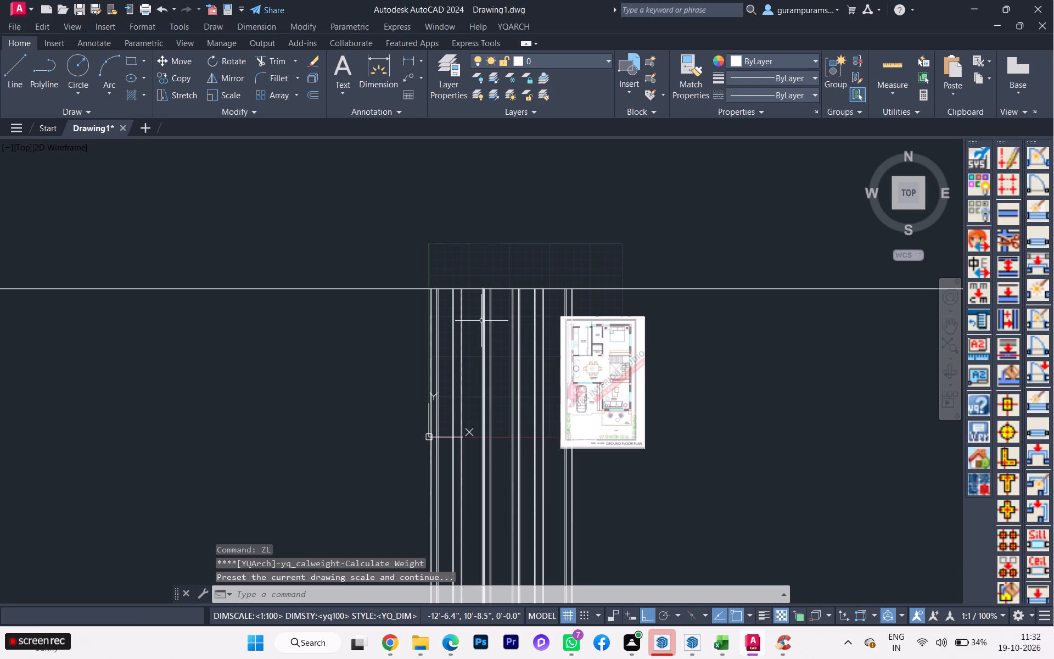
Enable Label axes in standard crosshairs in the 3D Modeling options and apply the change.
scroll(461, 312, "down", 2)
middle_click_drag(467, 320, 492, 234)
scroll(492, 234, "down", 1)
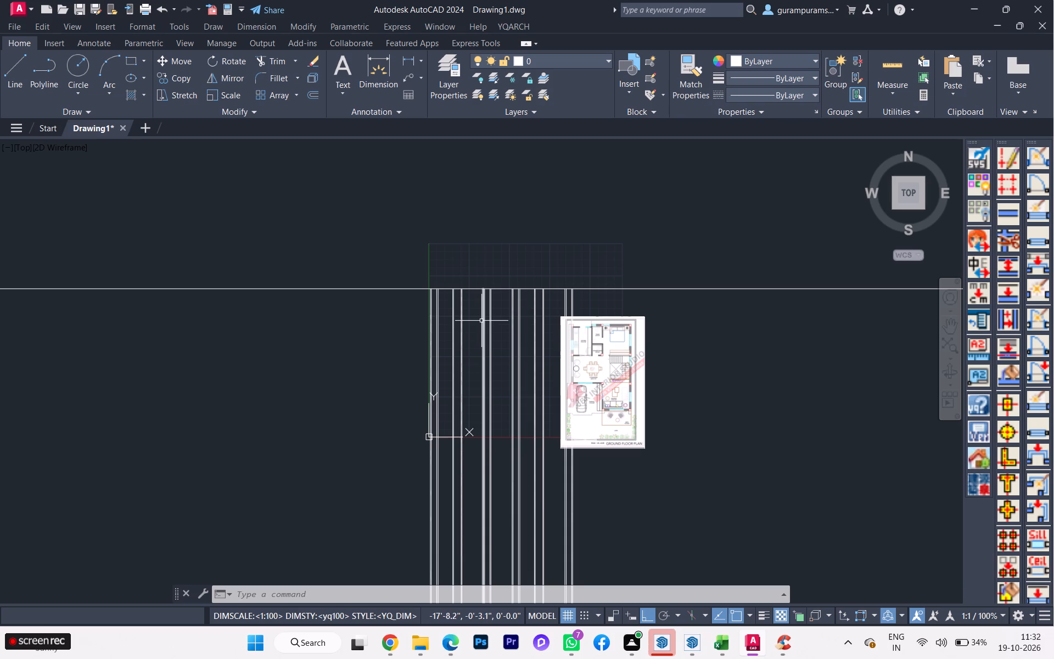
key("s")
key("e")
key("t")
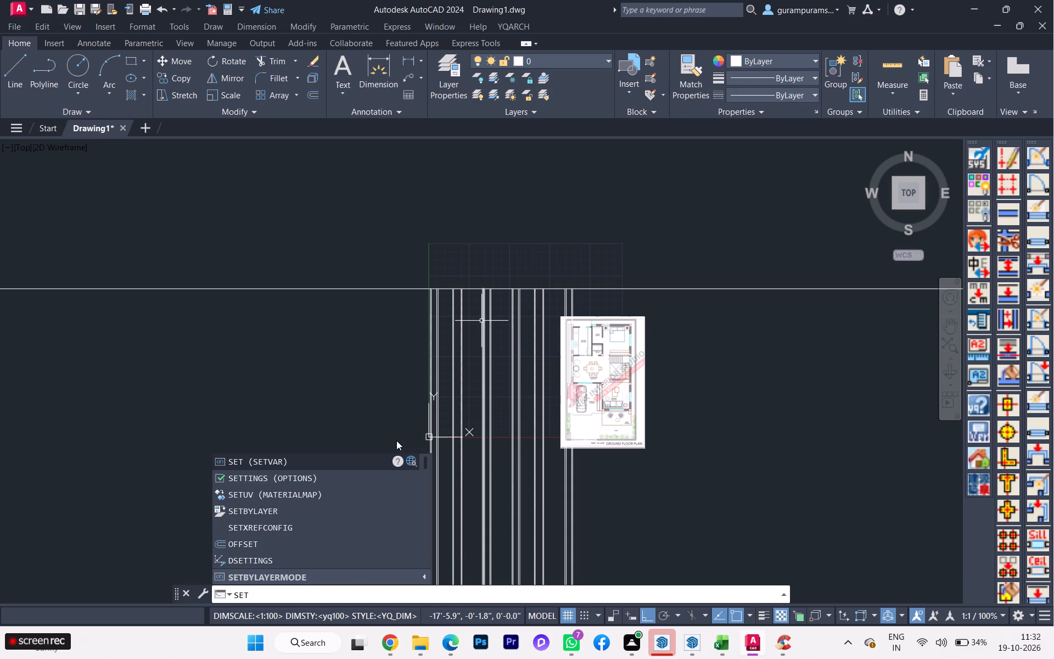
left_click(291, 472)
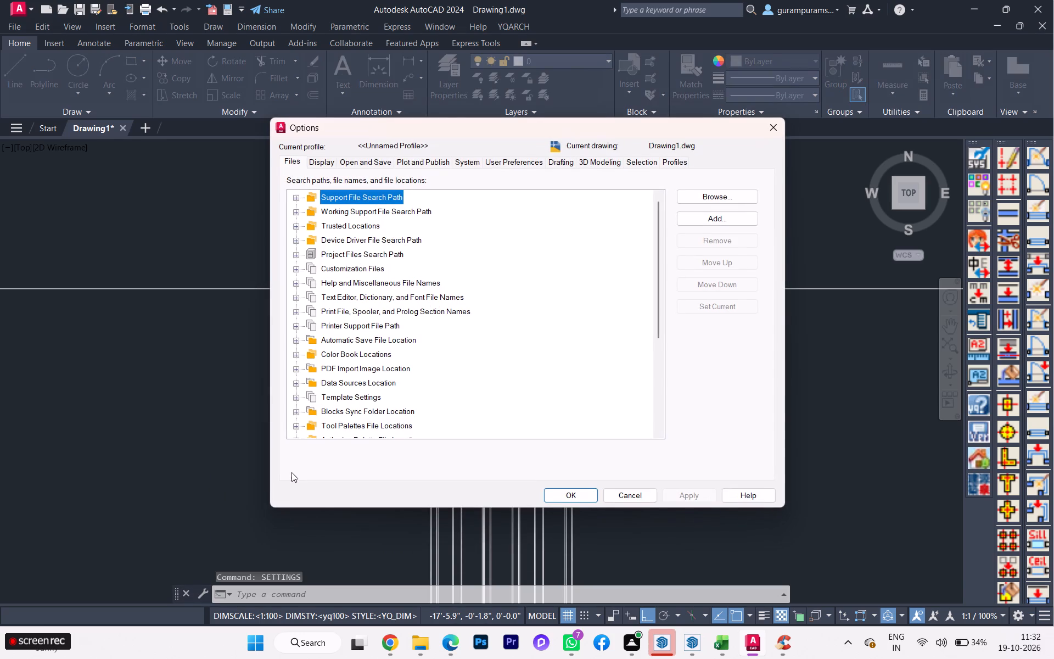
left_click(611, 158)
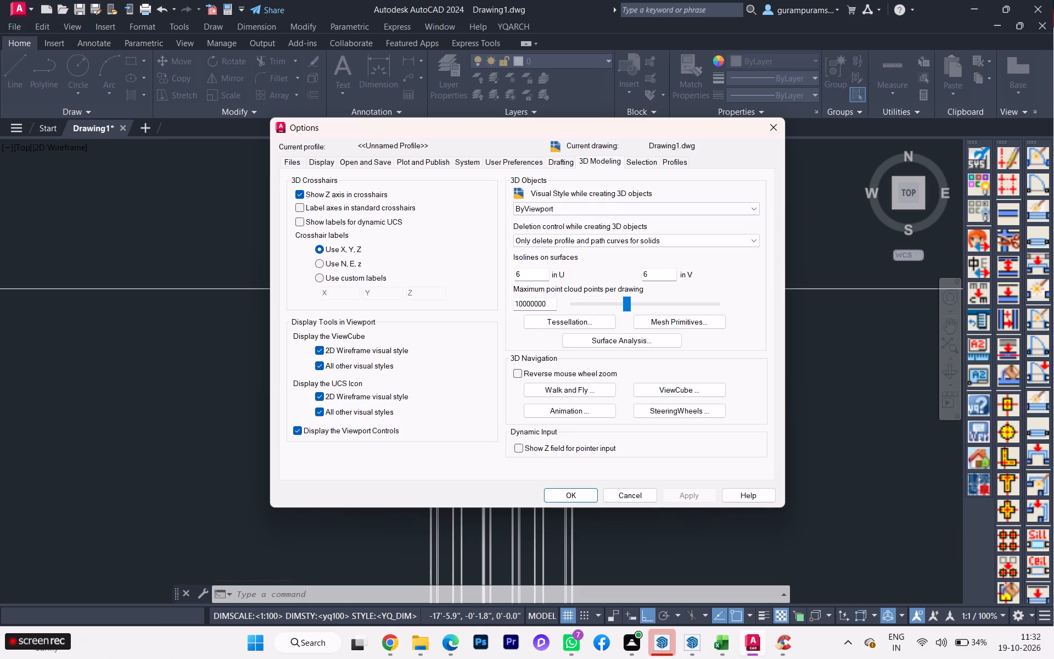
left_click(302, 210)
left_click(581, 489)
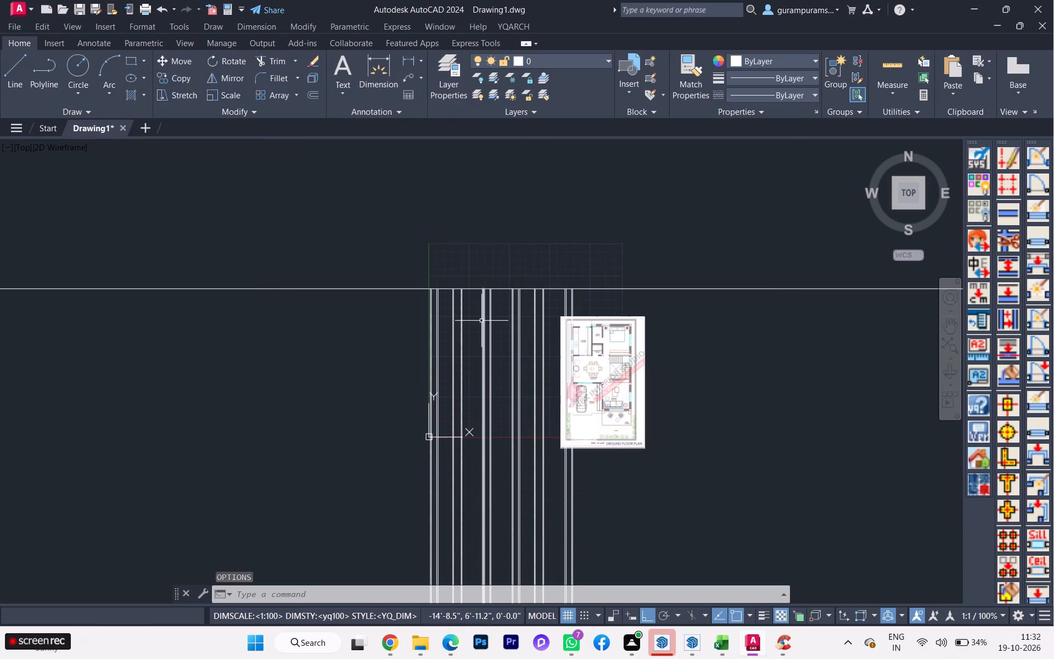
In the 3D Modeling options, enable Show labels for dynamic UCS and set the maximum point cloud points per drawing to 13513619.
key("space")
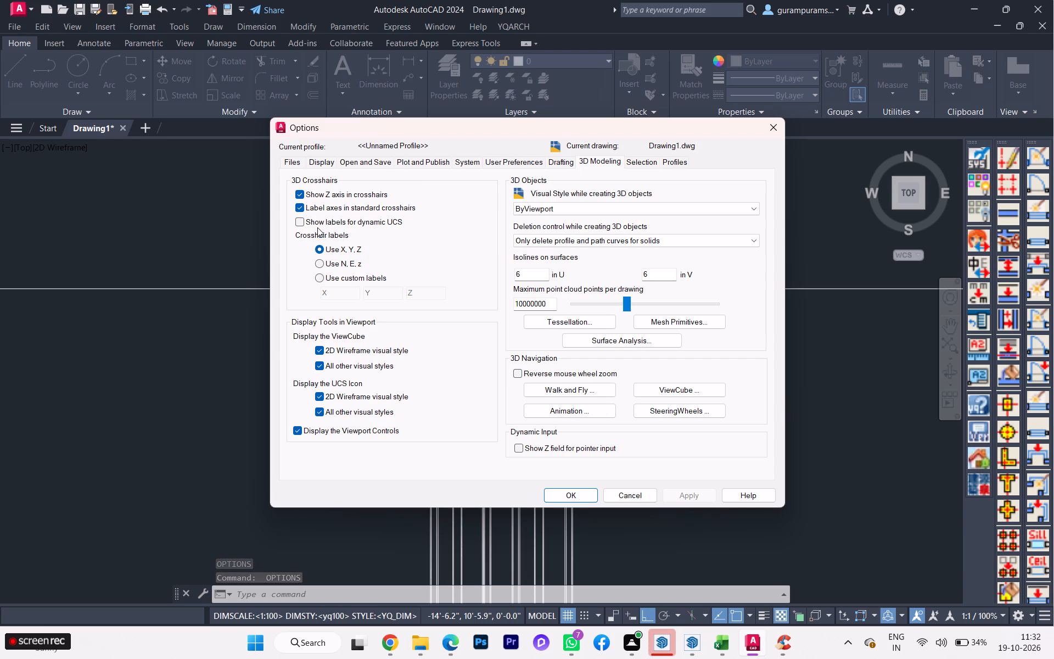
left_click(325, 260)
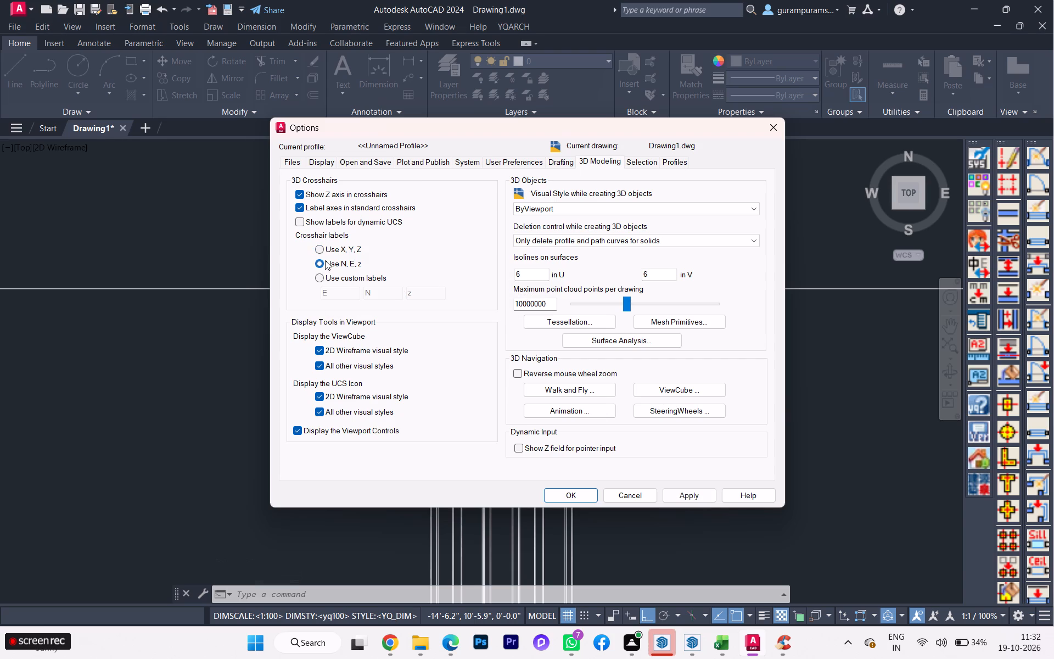
left_click(319, 250)
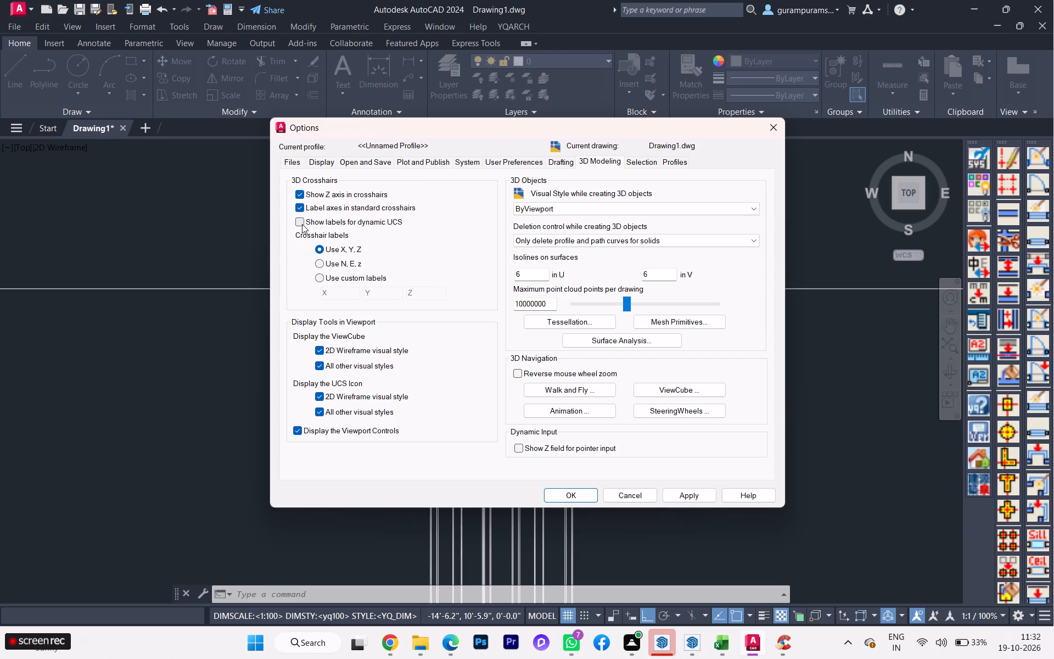
left_click(302, 224)
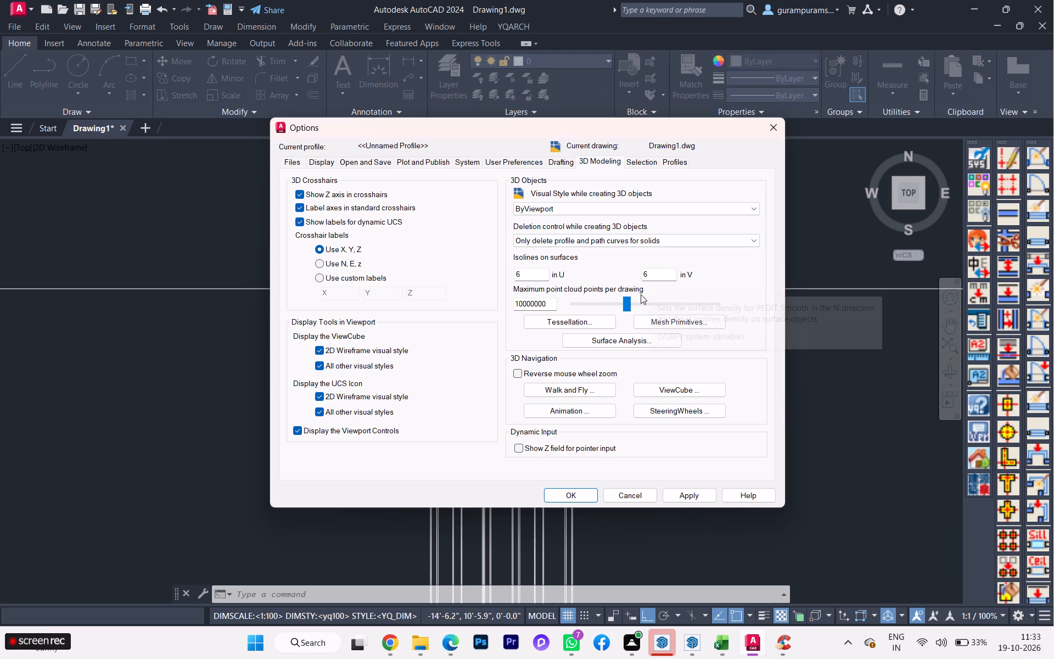
left_click_drag(625, 303, 646, 301)
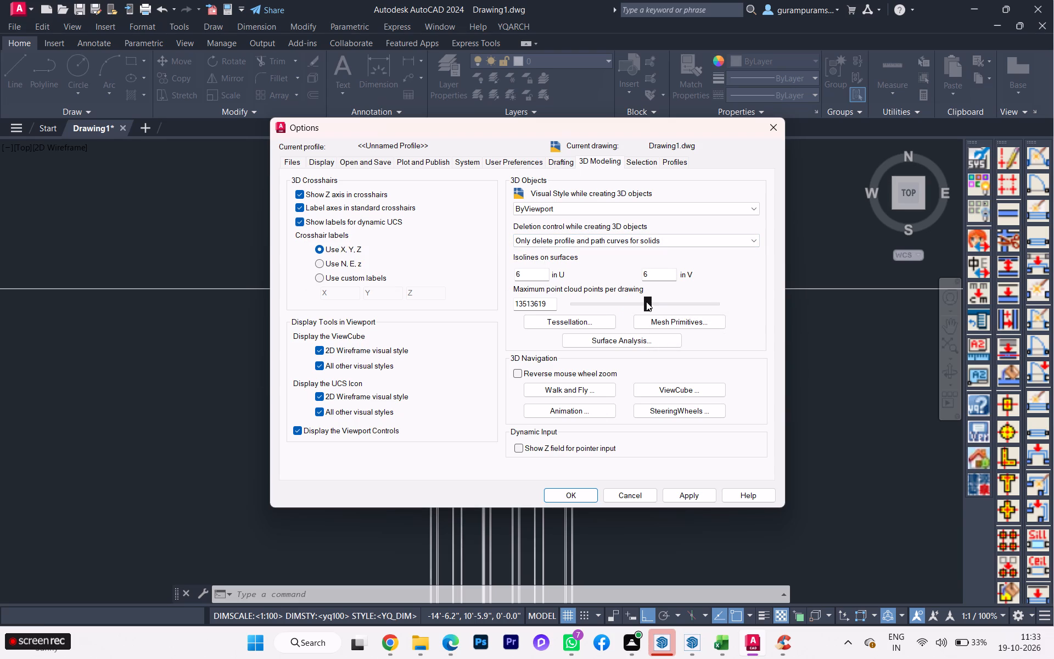
Enable Display scroll bars in drawing window in the Display options.
left_click(321, 160)
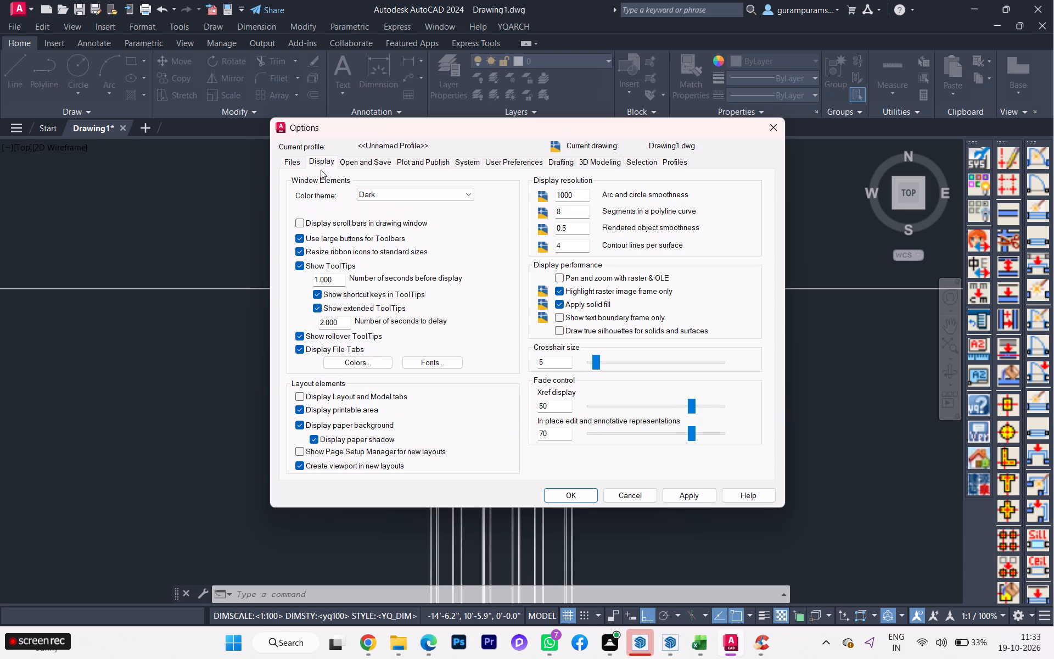
left_click(318, 224)
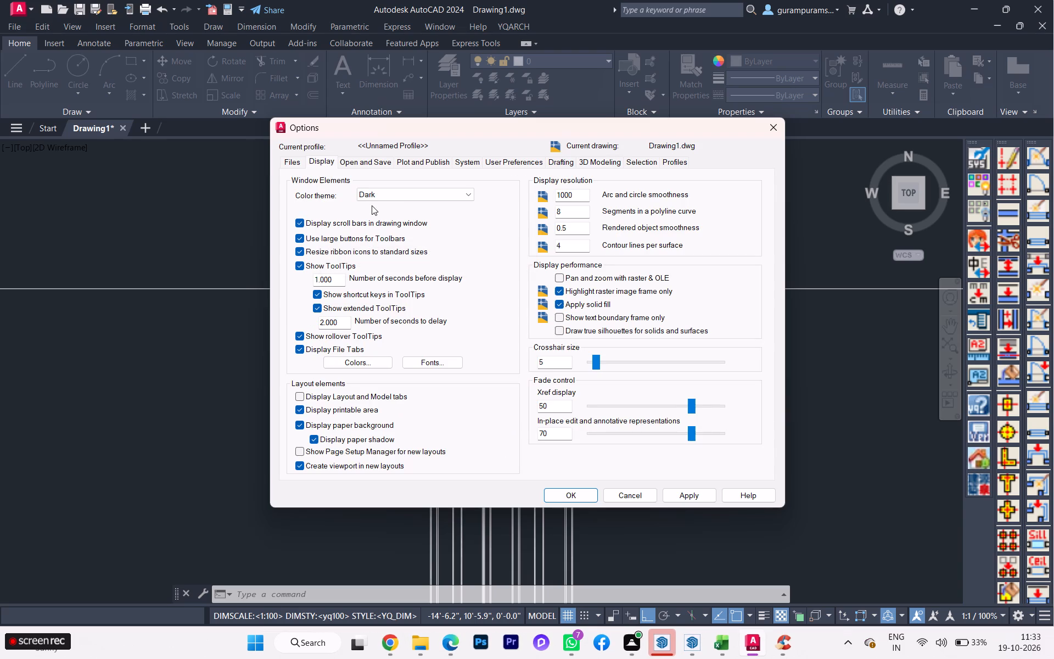
In the Selection options, enlarge the pickbox size and enable Allow press and drag on object.
left_click(651, 163)
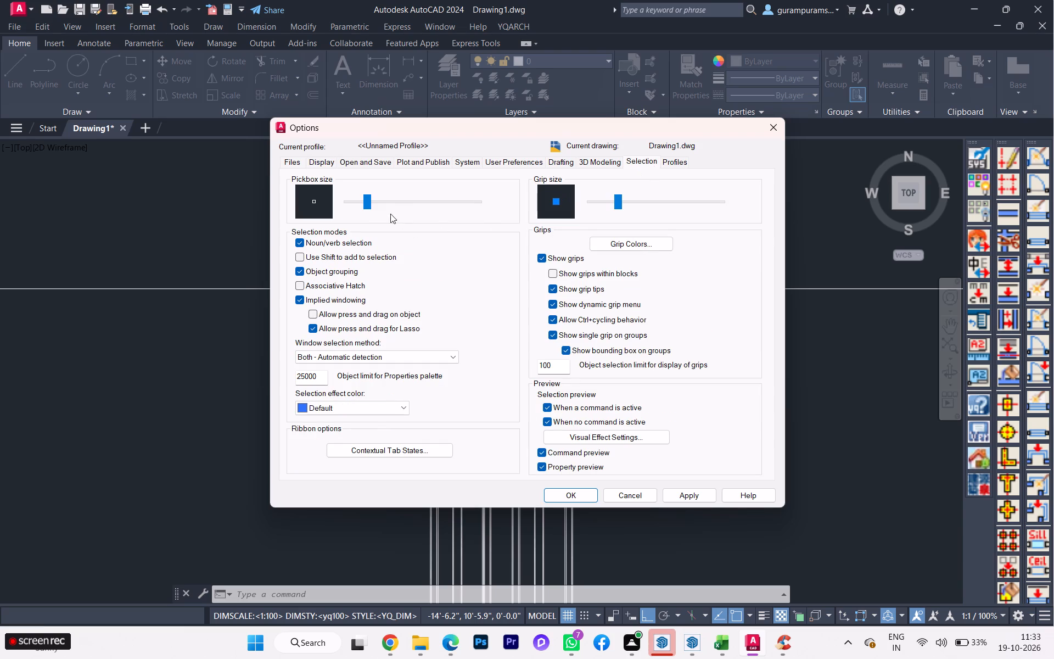
left_click_drag(374, 210, 394, 207)
left_click_drag(369, 203, 396, 200)
left_click_drag(396, 200, 402, 200)
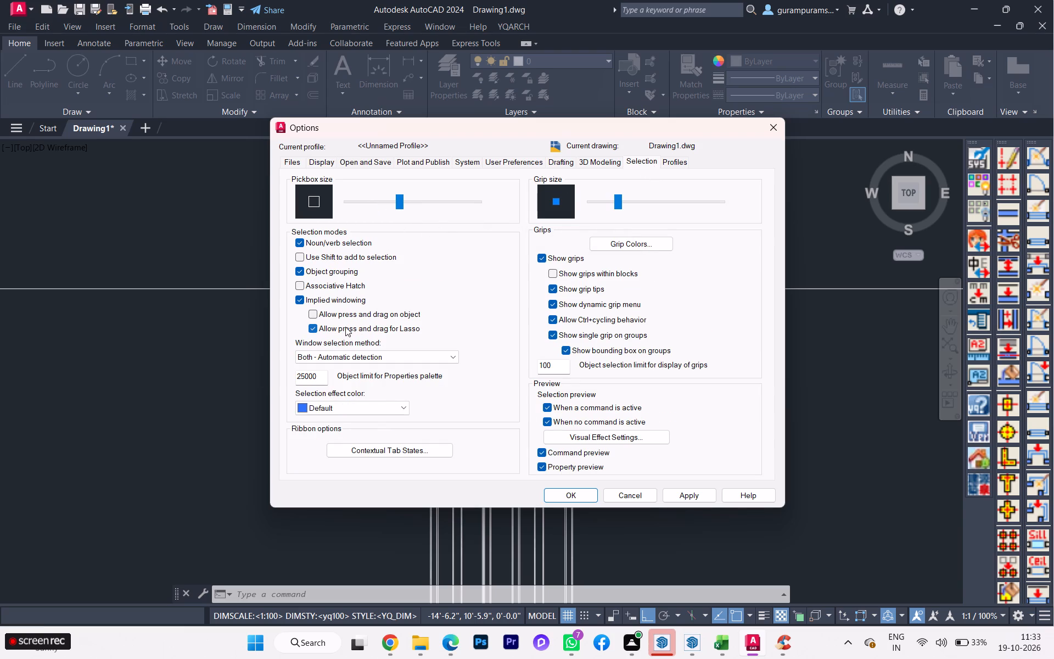
left_click(346, 315)
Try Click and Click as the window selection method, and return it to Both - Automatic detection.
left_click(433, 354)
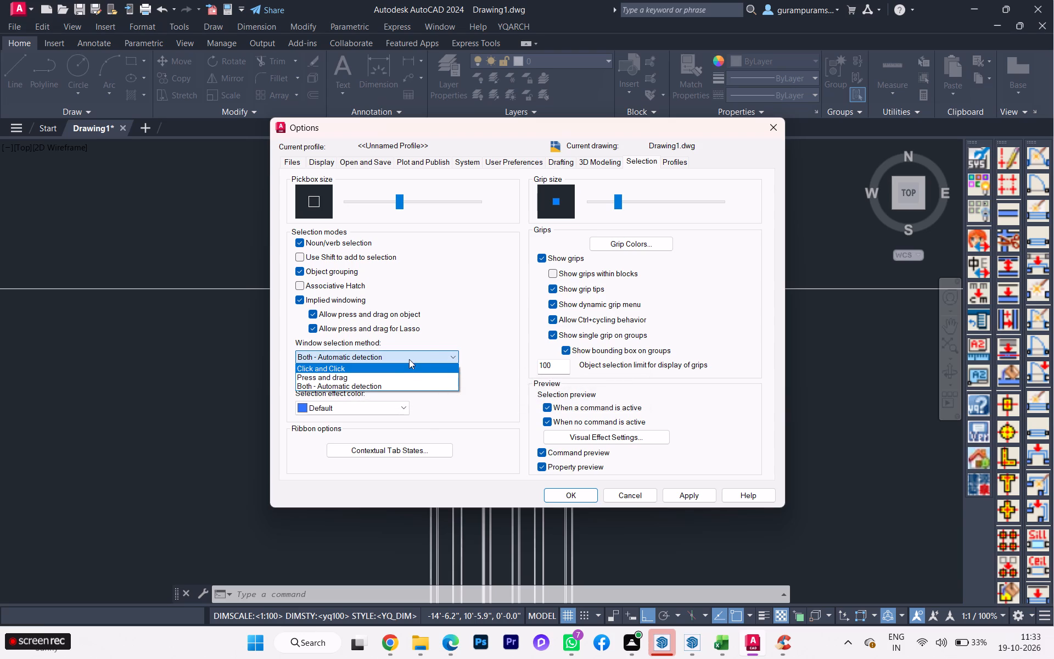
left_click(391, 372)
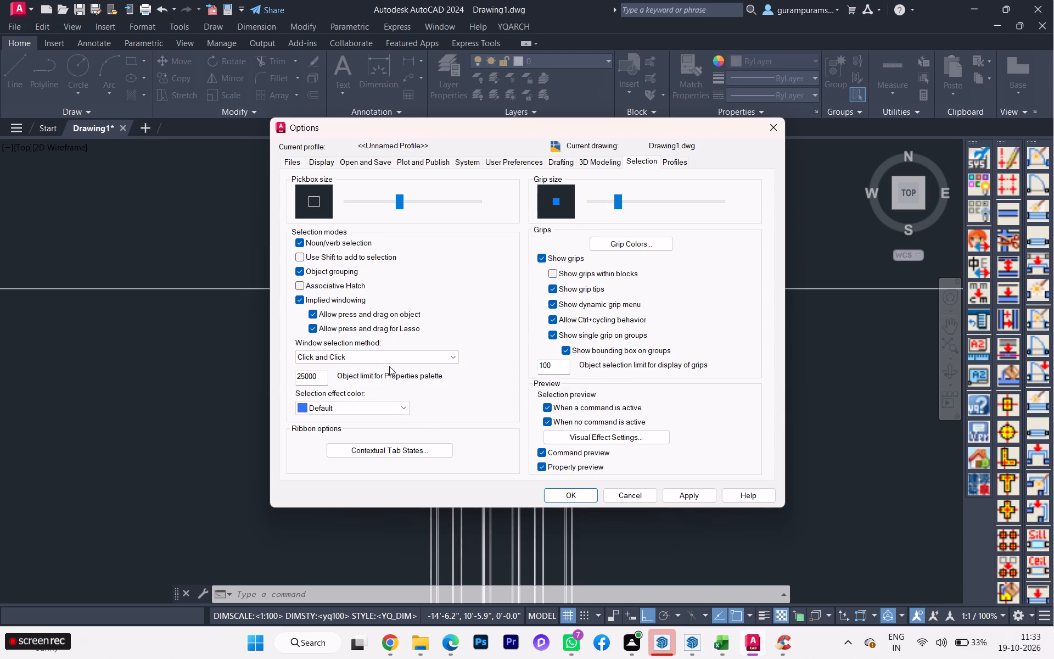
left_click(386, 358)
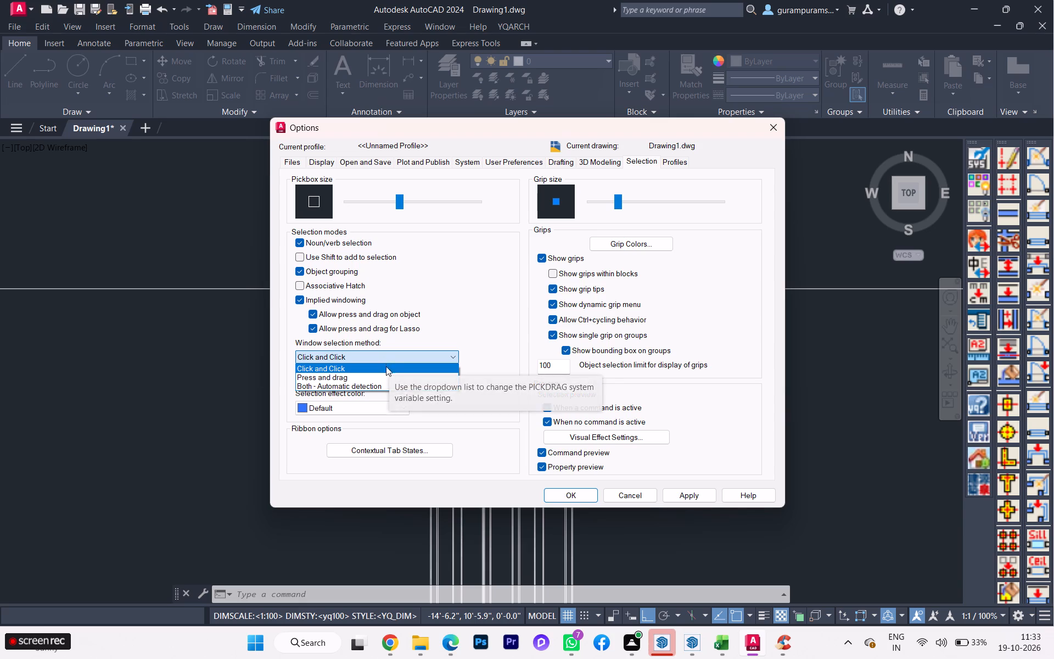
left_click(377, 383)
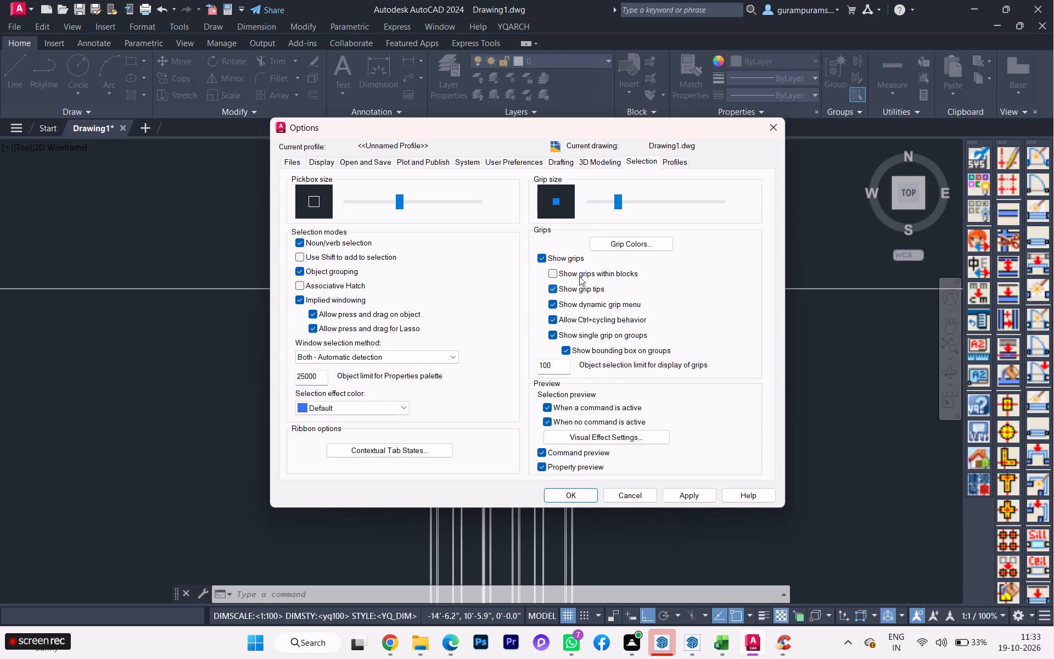
Enlarge the grip size and enable Use Shift to add to selection.
left_click_drag(621, 204, 650, 201)
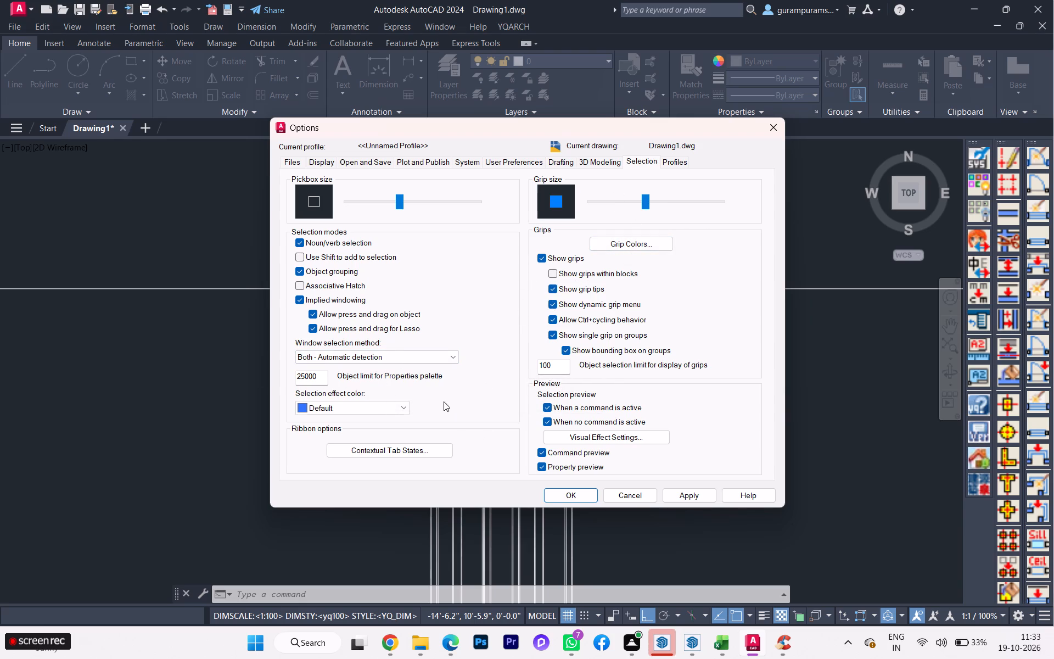
left_click(300, 261)
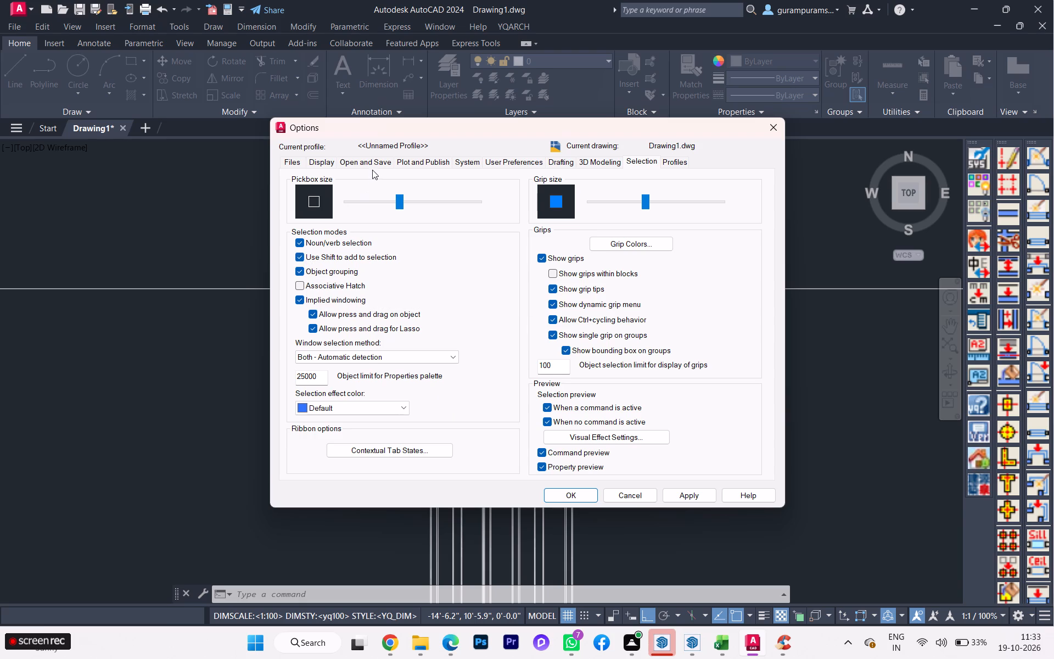
Look through the remaining option categories, apply the changed settings, close Options, and cancel the stray selection window.
left_click(372, 165)
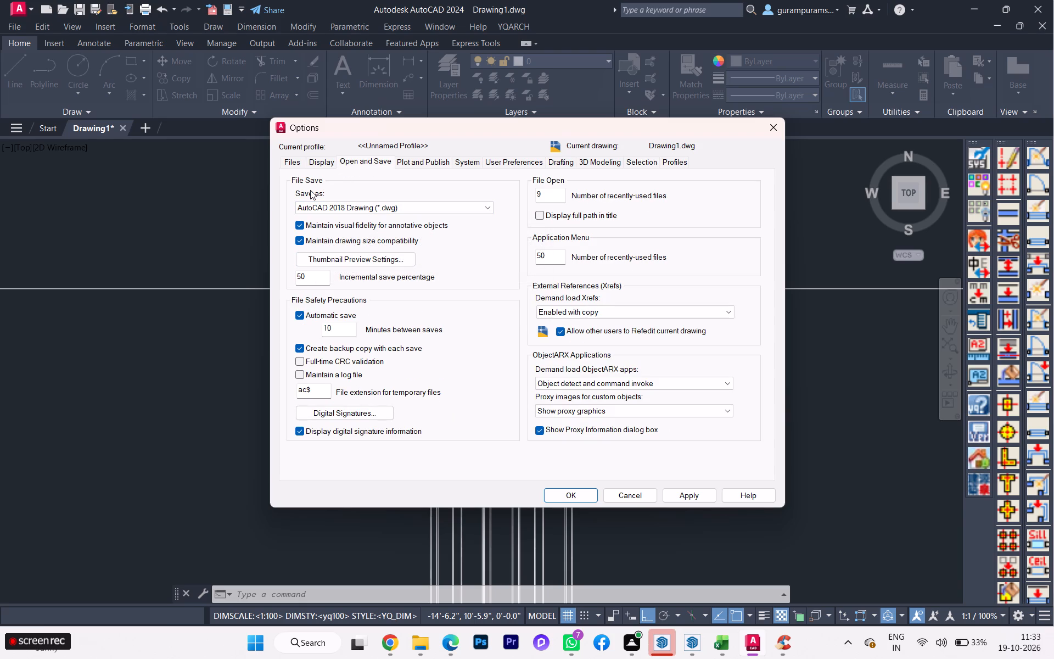
left_click(607, 163)
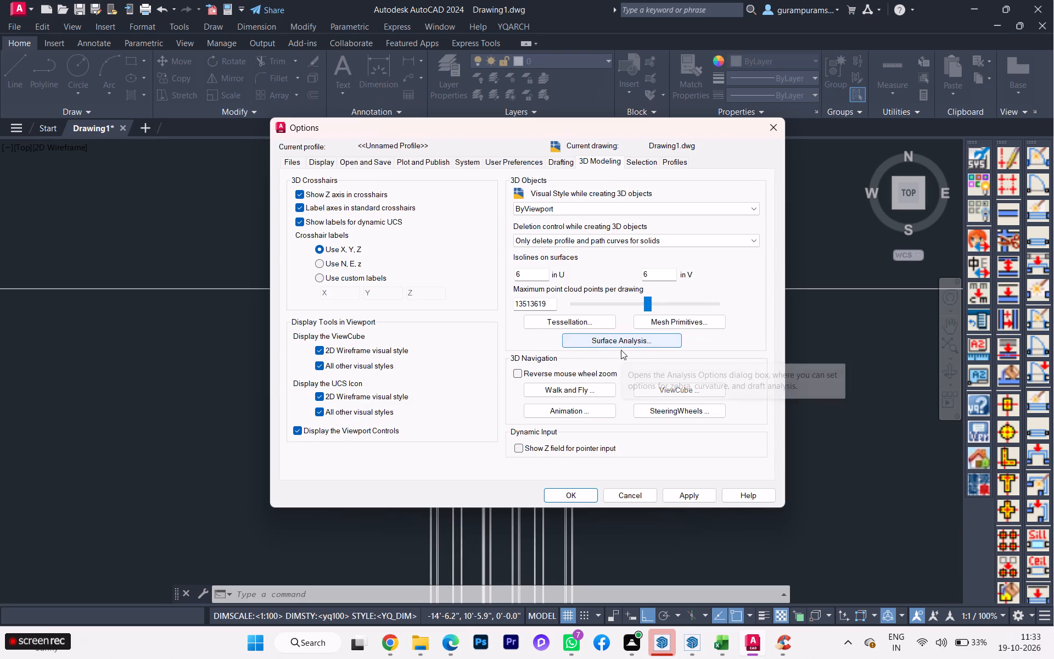
left_click(299, 169)
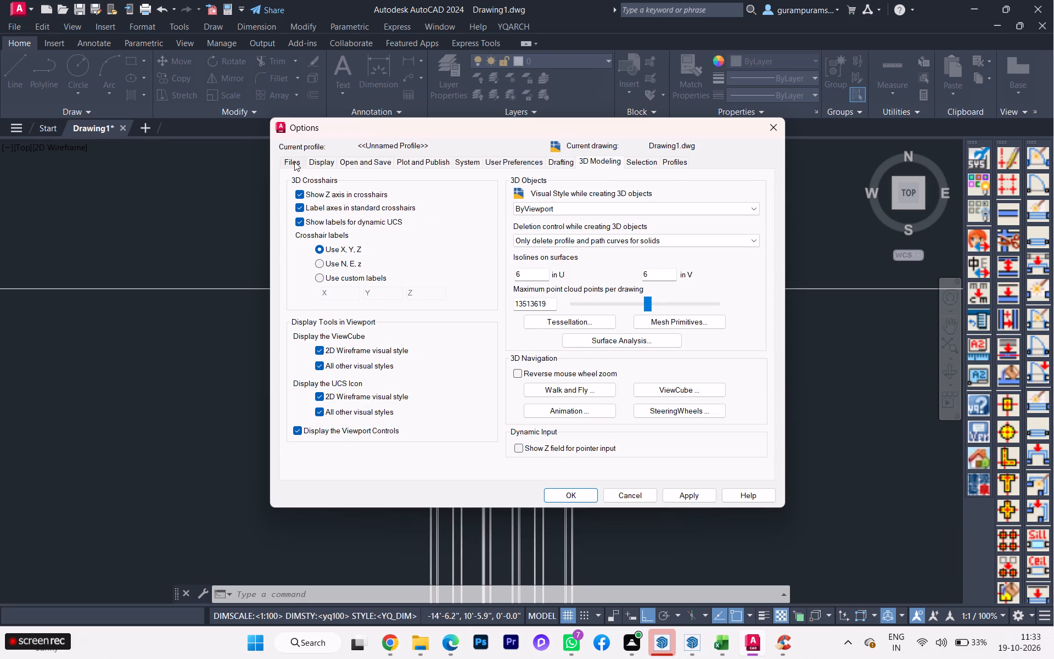
left_click(294, 161)
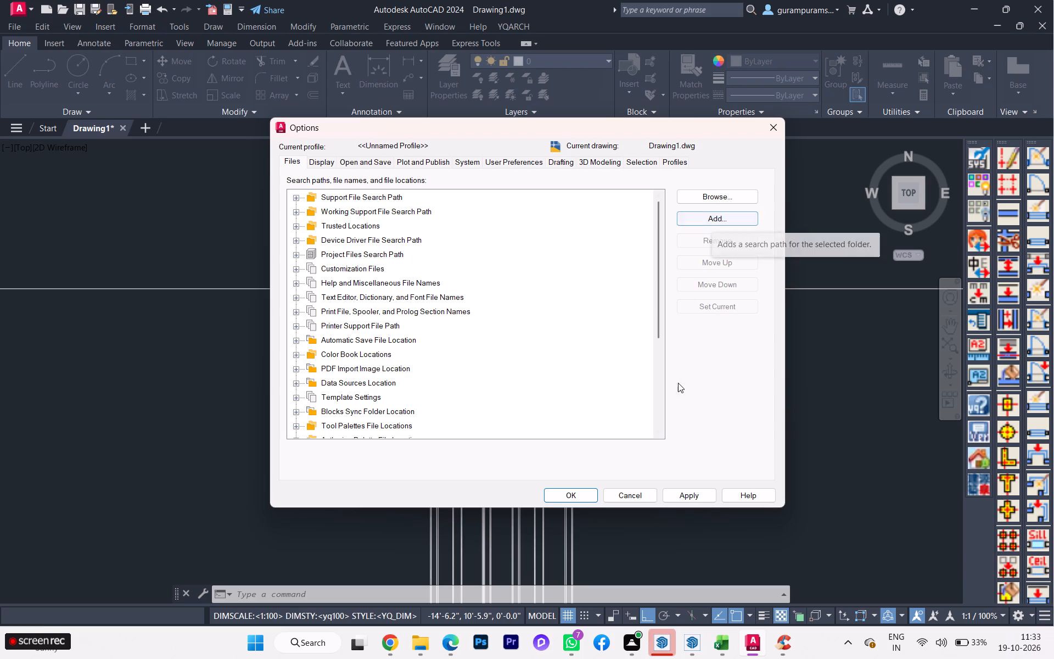
left_click(680, 495)
left_click(582, 501)
left_click(576, 496)
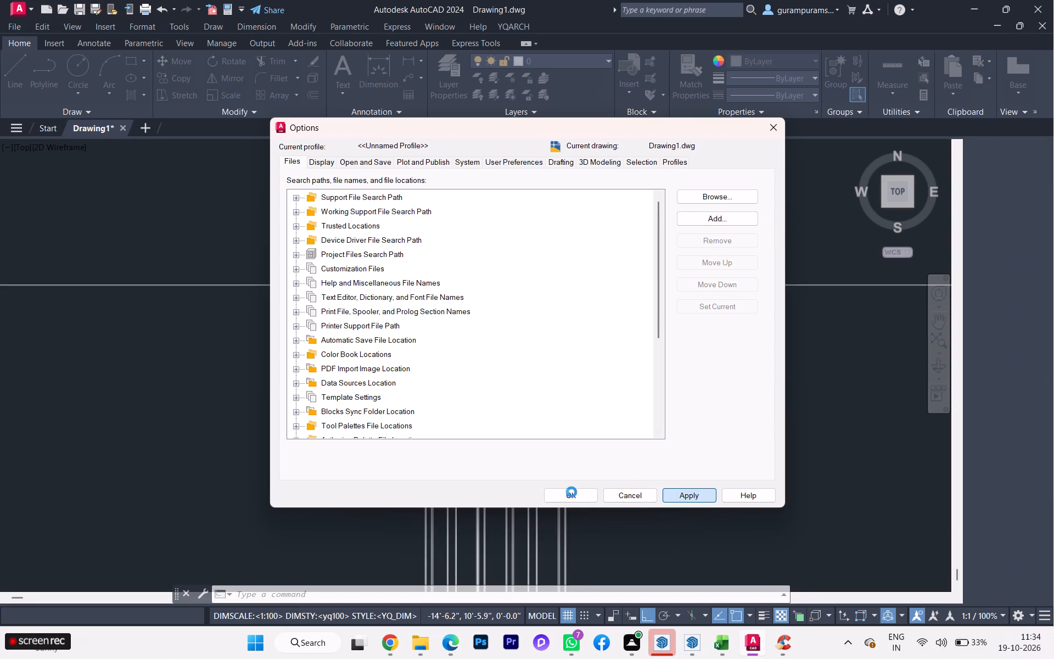
left_click(570, 491)
left_click(569, 498)
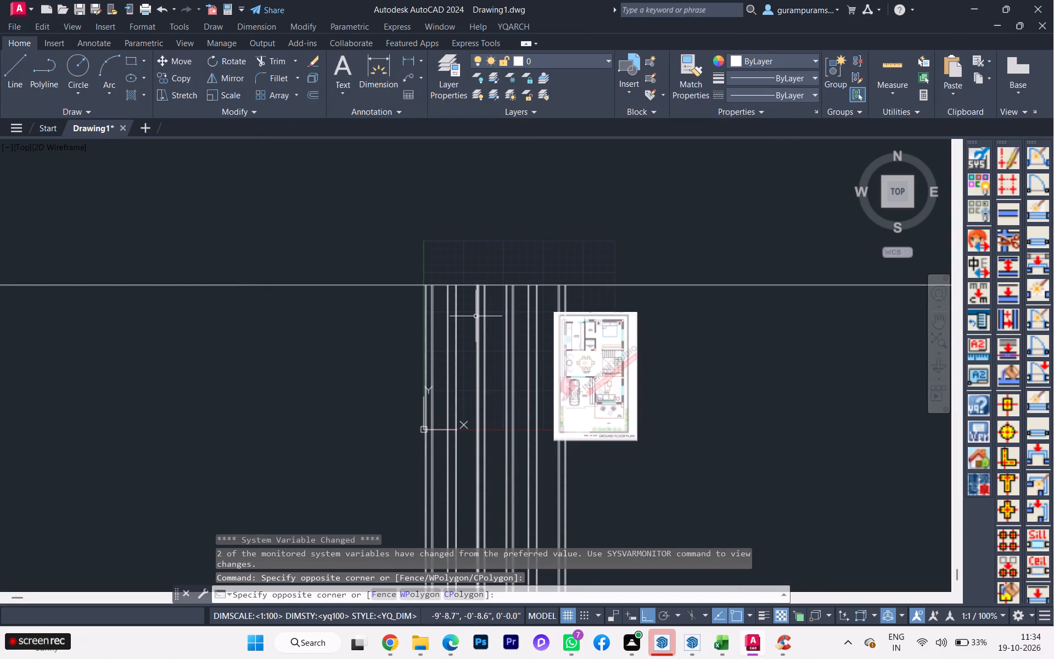
key("Escape")
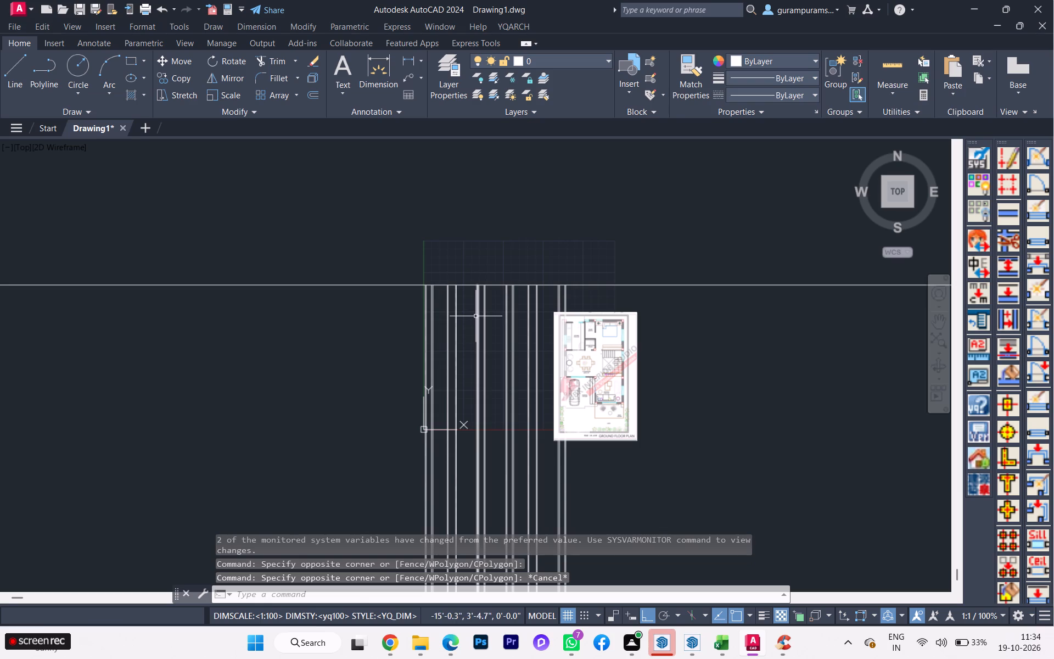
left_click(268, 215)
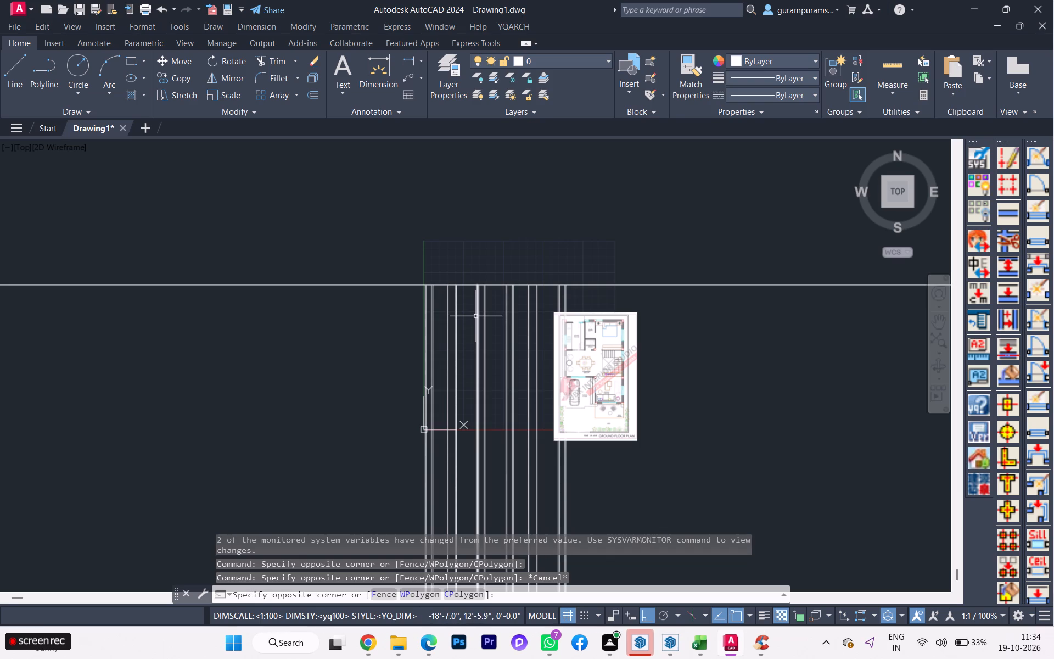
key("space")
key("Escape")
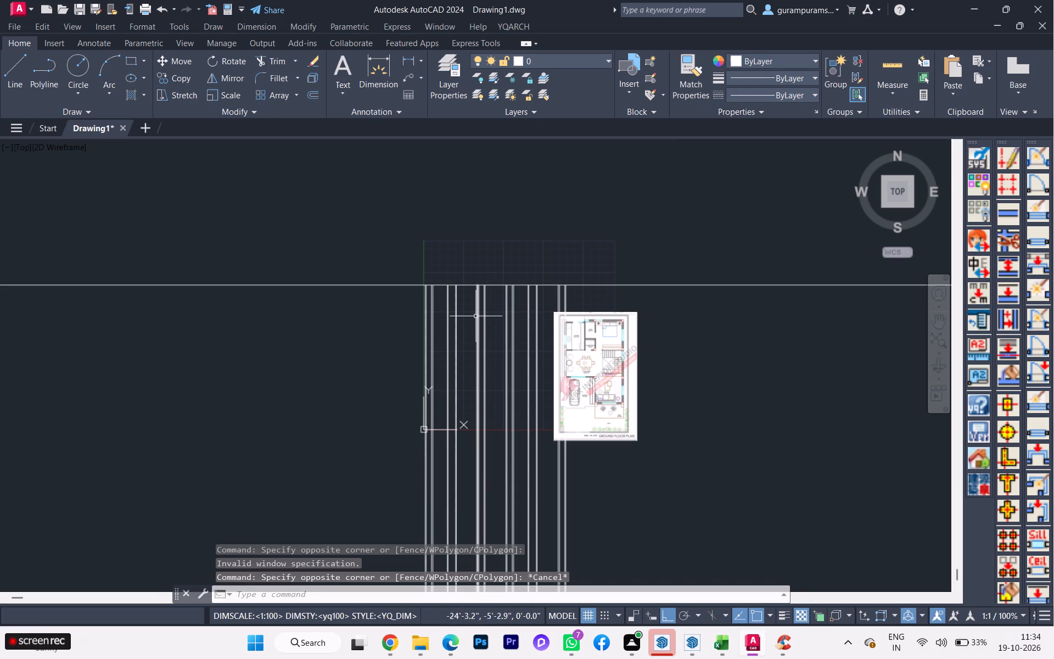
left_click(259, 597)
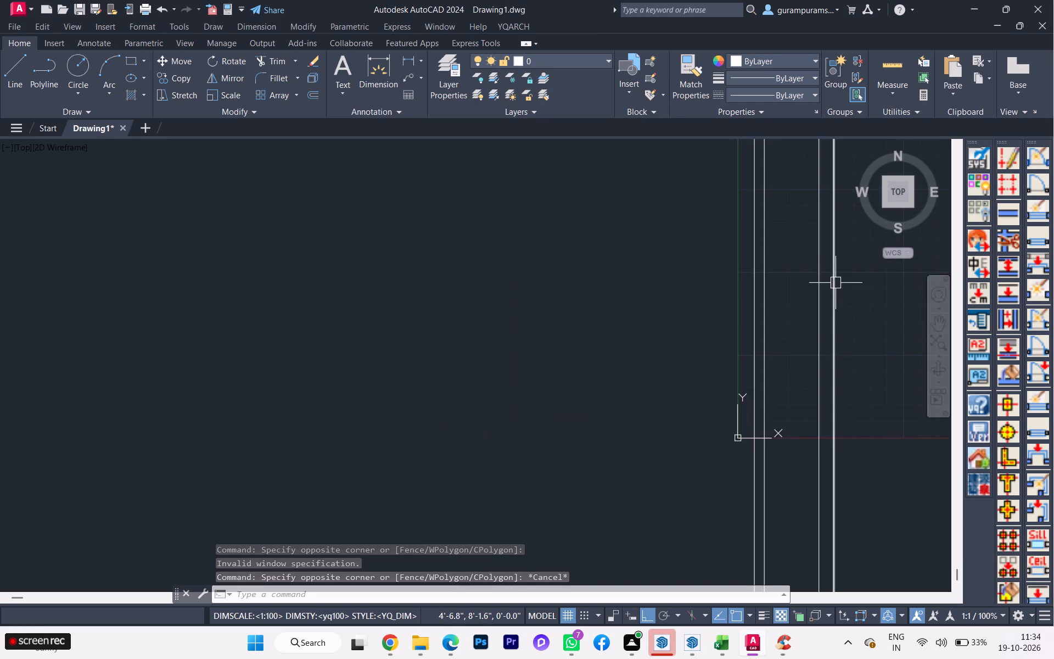
Examine the vertical wall lines and the ground floor plan image beside them in the top view.
left_click(893, 186)
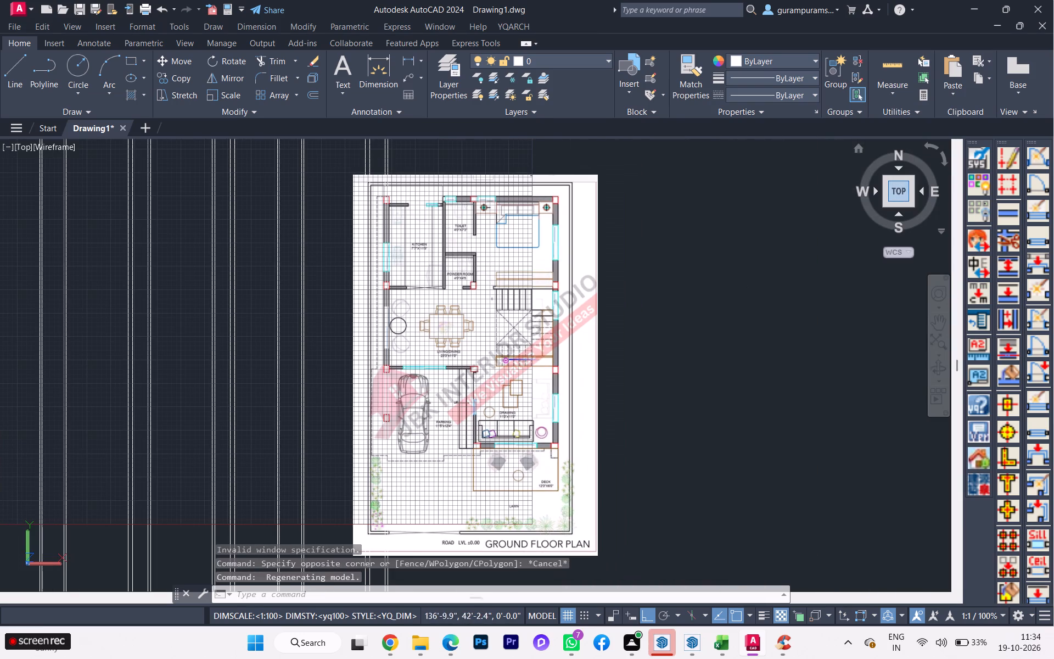
scroll(739, 290, "down", 1)
scroll(529, 263, "down", 2)
scroll(544, 267, "up", 3)
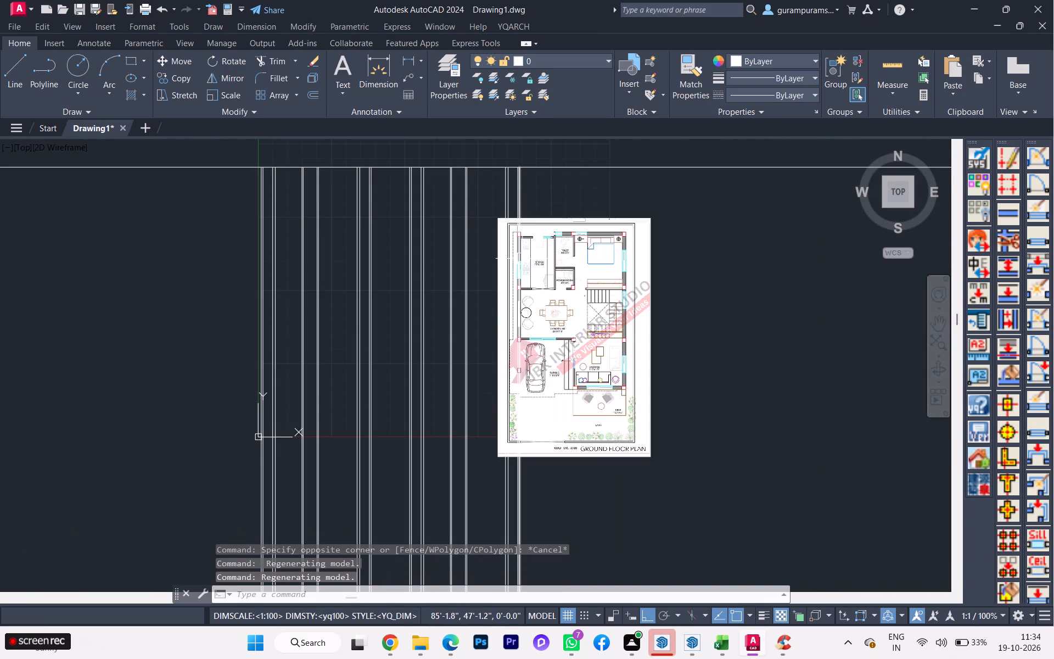
scroll(547, 265, "up", 1)
scroll(295, 416, "down", 3)
scroll(273, 431, "up", 1)
scroll(192, 436, "up", 2)
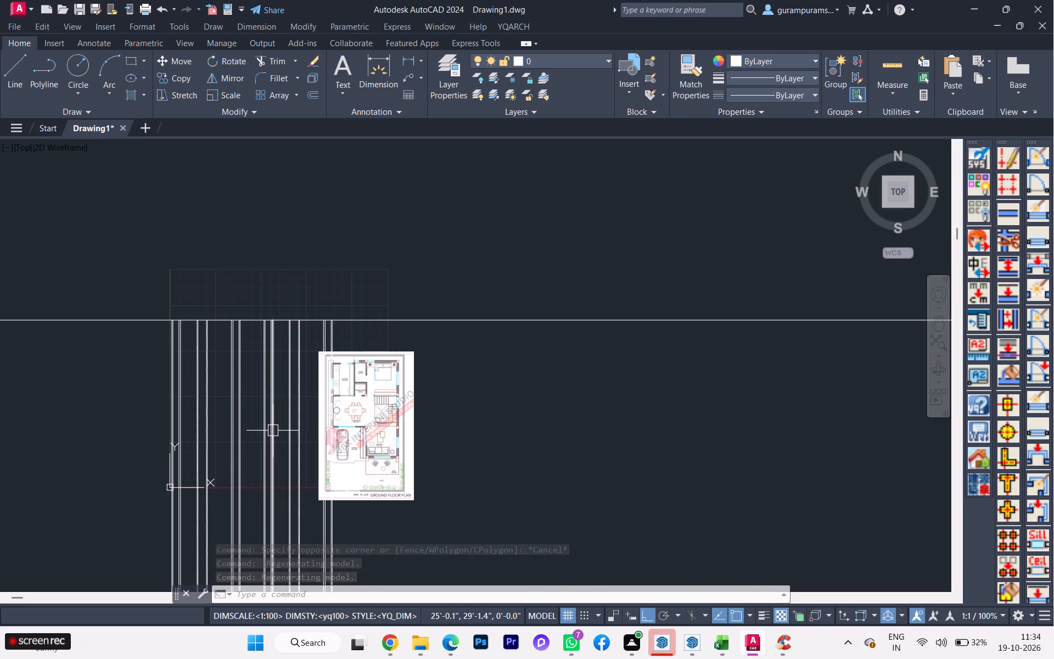
scroll(91, 364, "up", 3)
scroll(93, 365, "down", 4)
scroll(201, 347, "up", 5)
scroll(201, 348, "down", 2)
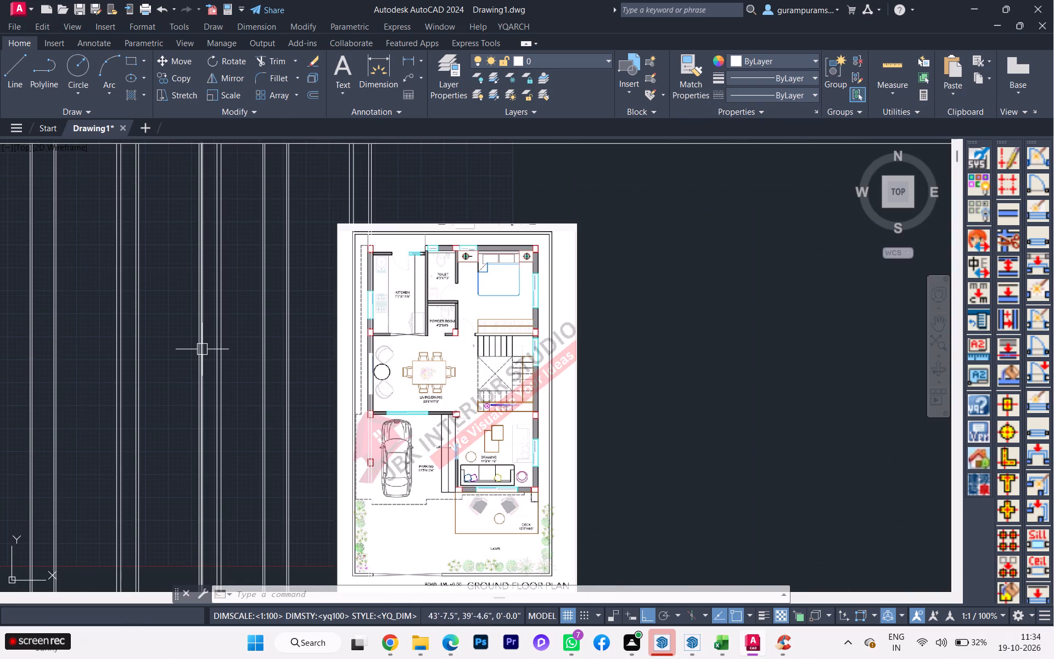
scroll(241, 344, "down", 1)
scroll(240, 347, "up", 3)
scroll(268, 344, "down", 2)
scroll(278, 344, "up", 2)
scroll(280, 344, "down", 2)
scroll(289, 345, "up", 4)
scroll(289, 345, "down", 3)
scroll(300, 348, "up", 2)
scroll(303, 348, "down", 1)
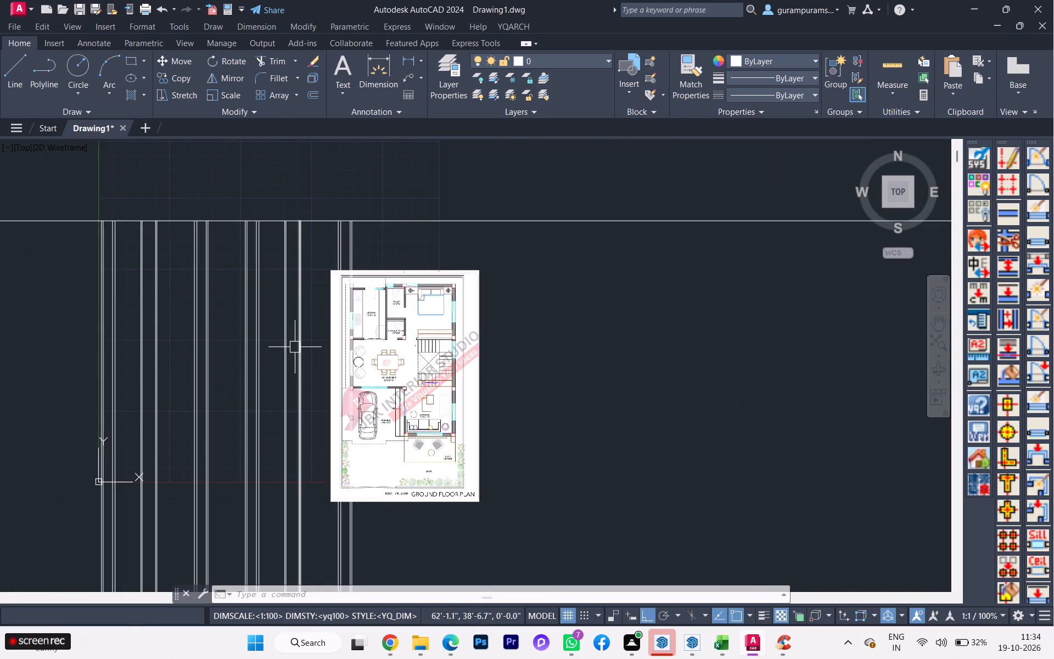
scroll(317, 351, "down", 2)
scroll(317, 351, "up", 1)
scroll(317, 351, "down", 2)
scroll(317, 351, "up", 1)
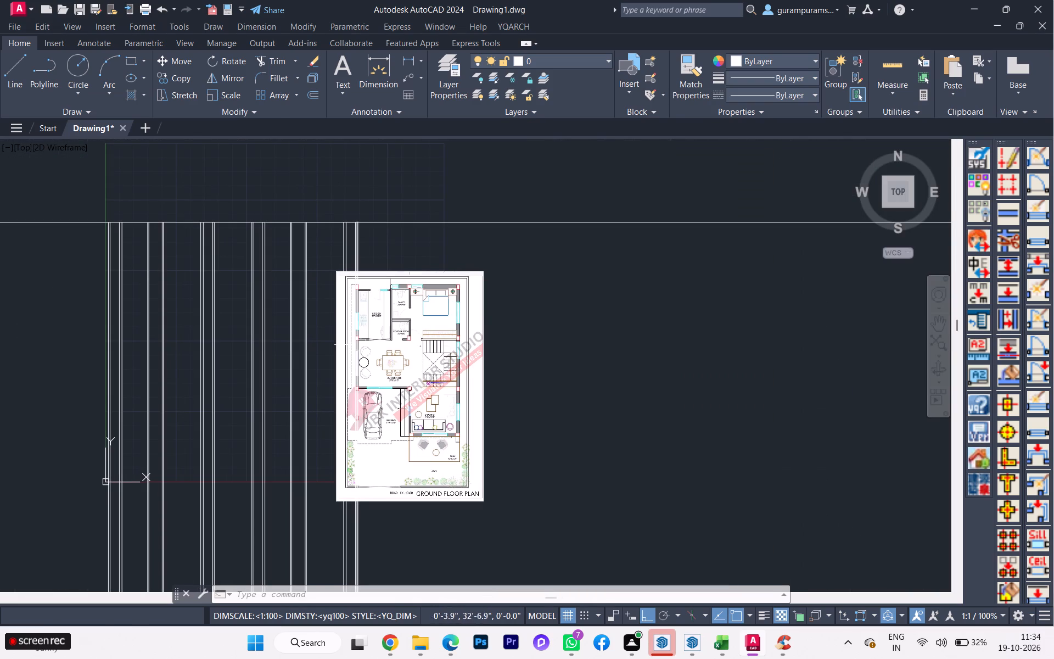
scroll(248, 418, "down", 1)
scroll(191, 392, "up", 3)
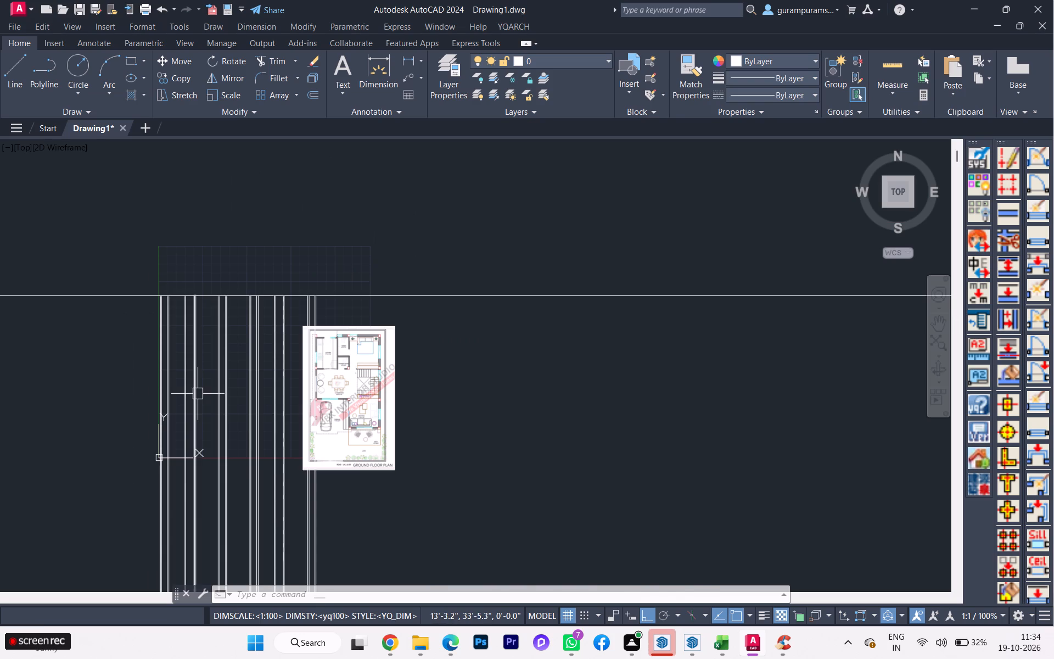
scroll(187, 379, "up", 1)
scroll(187, 379, "down", 1)
scroll(187, 379, "up", 4)
scroll(188, 381, "down", 4)
scroll(195, 393, "up", 3)
scroll(197, 396, "down", 2)
scroll(197, 396, "up", 1)
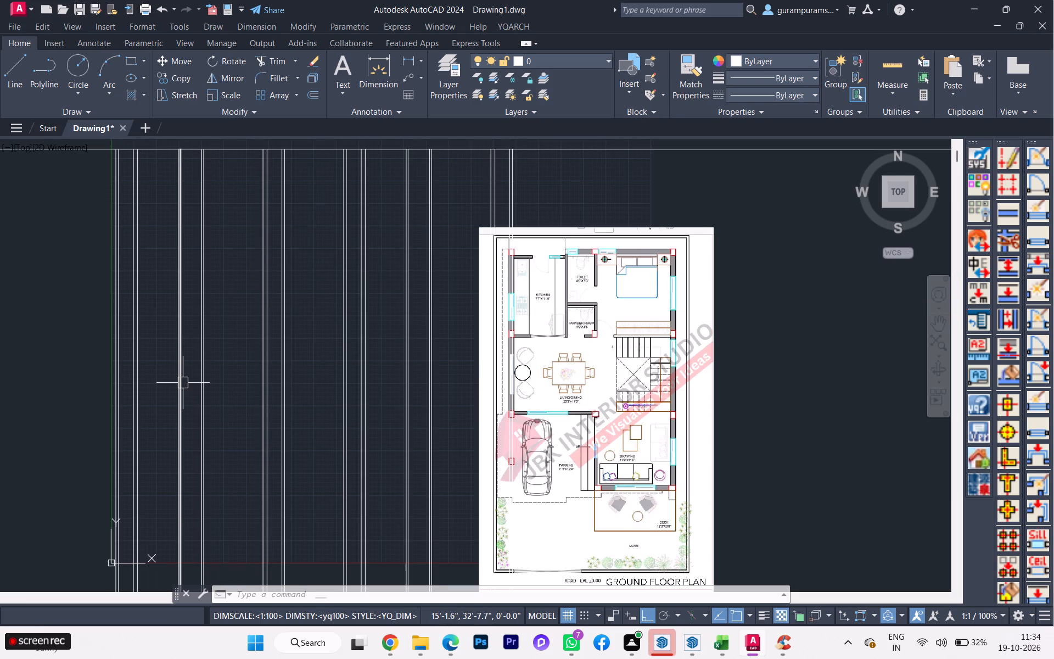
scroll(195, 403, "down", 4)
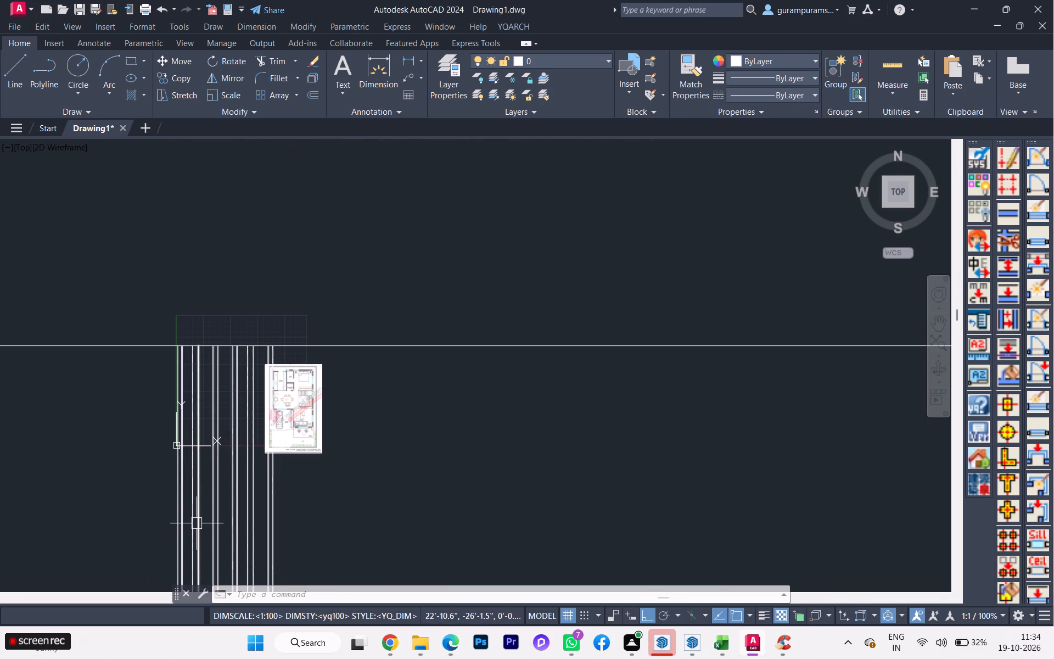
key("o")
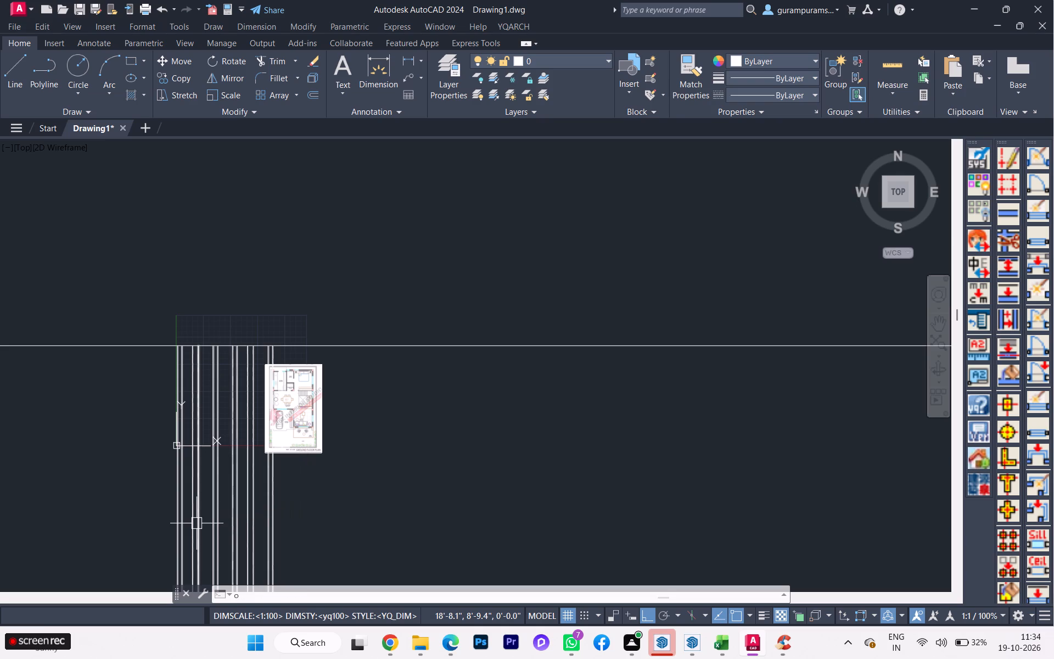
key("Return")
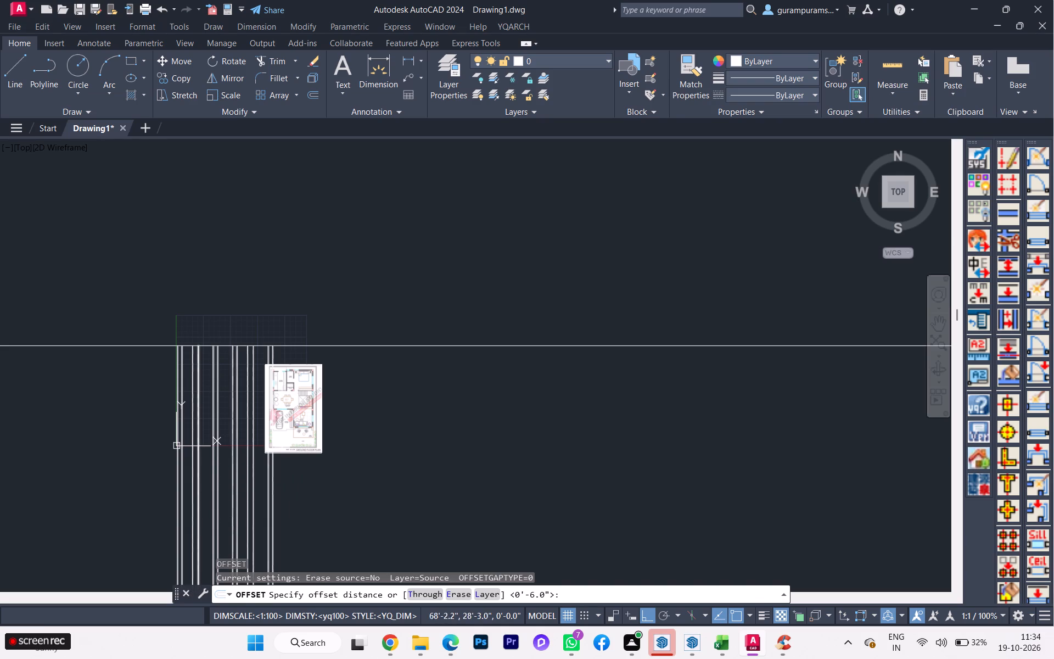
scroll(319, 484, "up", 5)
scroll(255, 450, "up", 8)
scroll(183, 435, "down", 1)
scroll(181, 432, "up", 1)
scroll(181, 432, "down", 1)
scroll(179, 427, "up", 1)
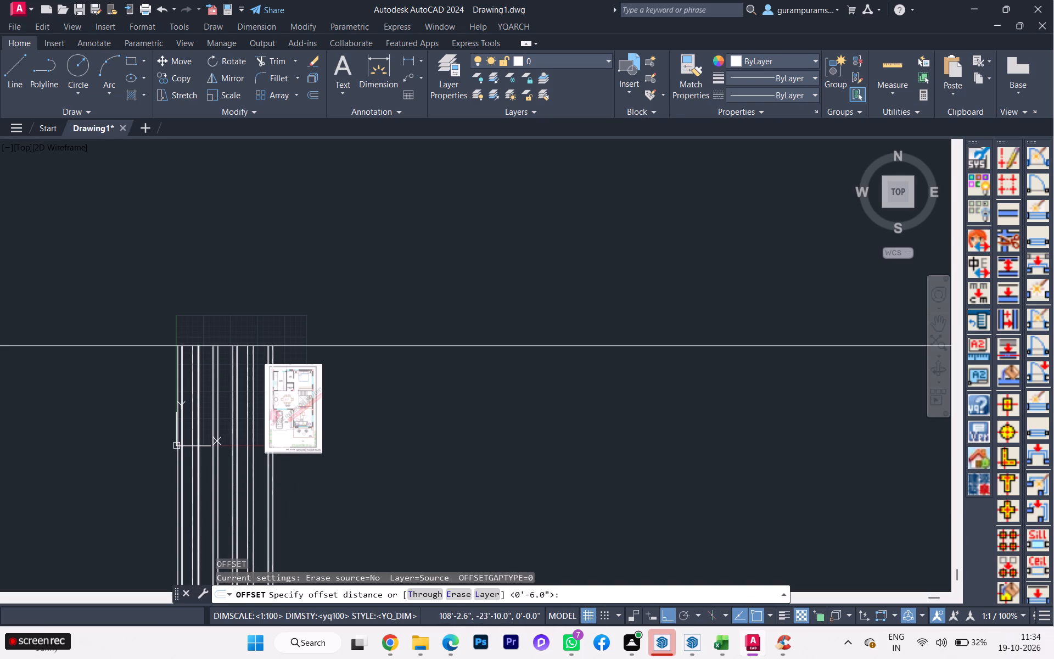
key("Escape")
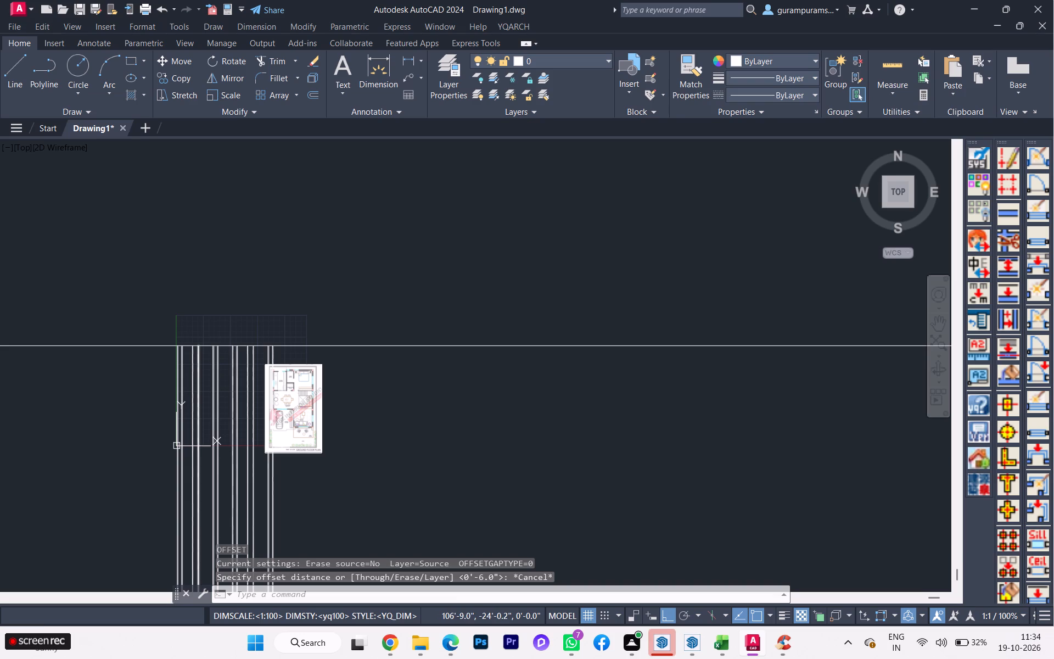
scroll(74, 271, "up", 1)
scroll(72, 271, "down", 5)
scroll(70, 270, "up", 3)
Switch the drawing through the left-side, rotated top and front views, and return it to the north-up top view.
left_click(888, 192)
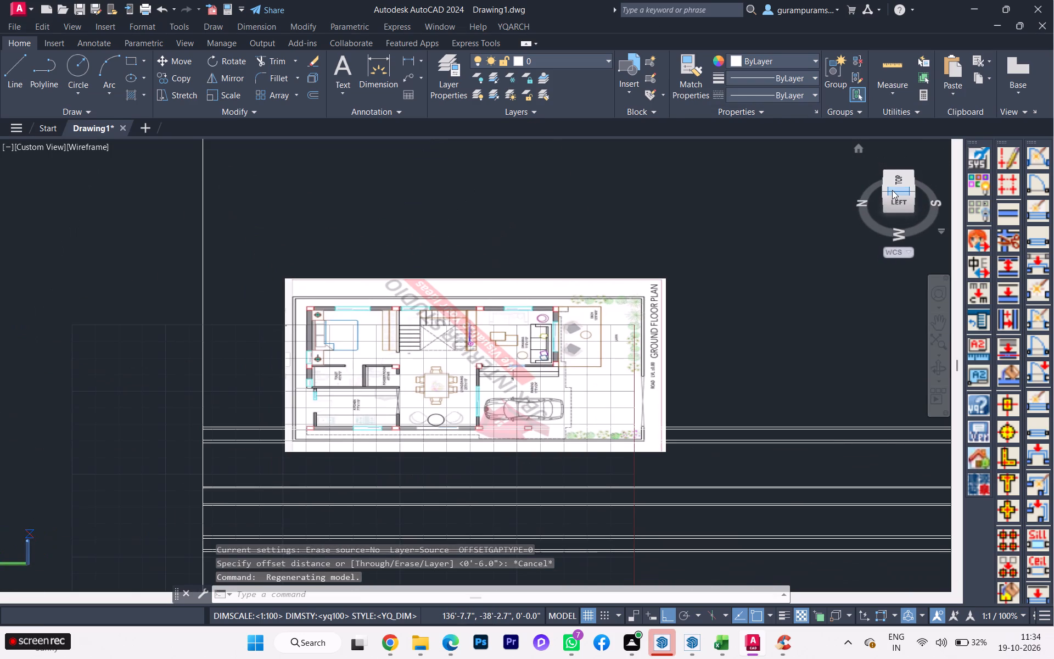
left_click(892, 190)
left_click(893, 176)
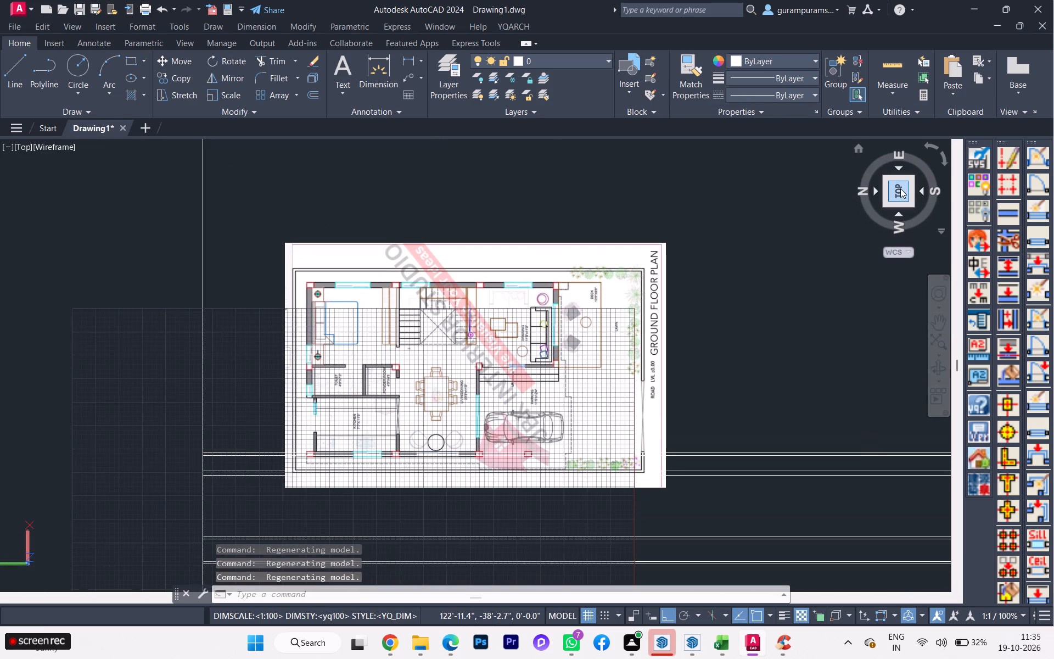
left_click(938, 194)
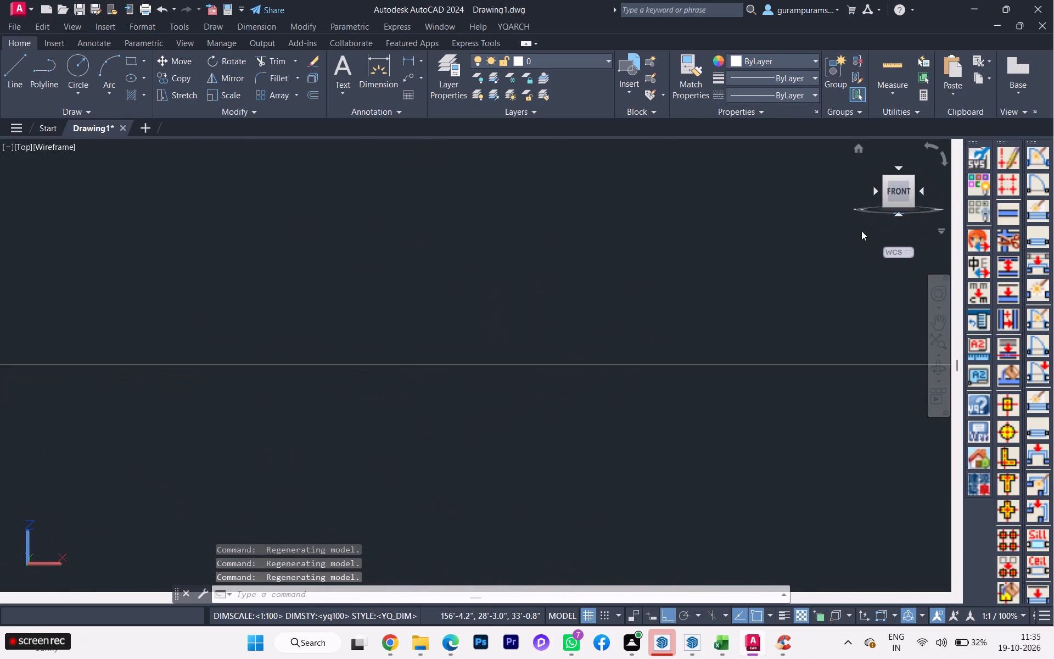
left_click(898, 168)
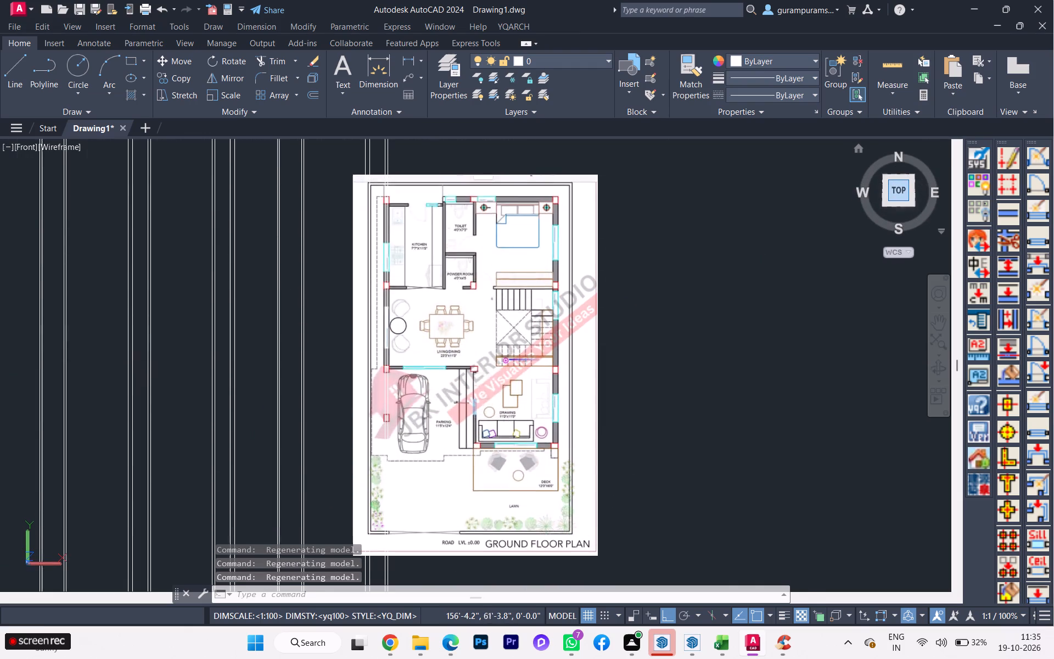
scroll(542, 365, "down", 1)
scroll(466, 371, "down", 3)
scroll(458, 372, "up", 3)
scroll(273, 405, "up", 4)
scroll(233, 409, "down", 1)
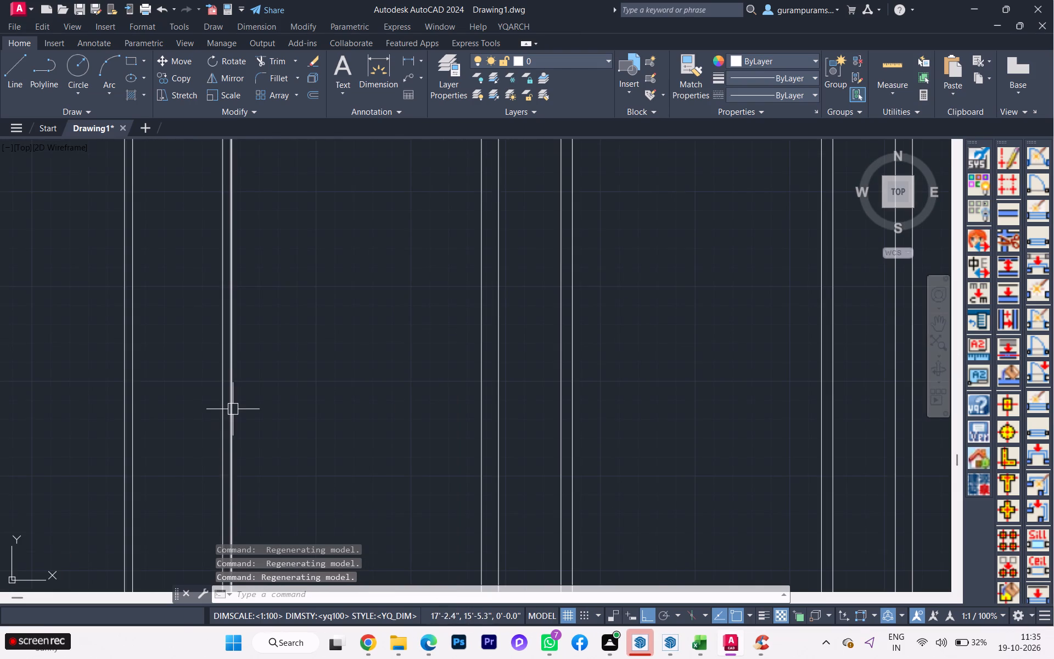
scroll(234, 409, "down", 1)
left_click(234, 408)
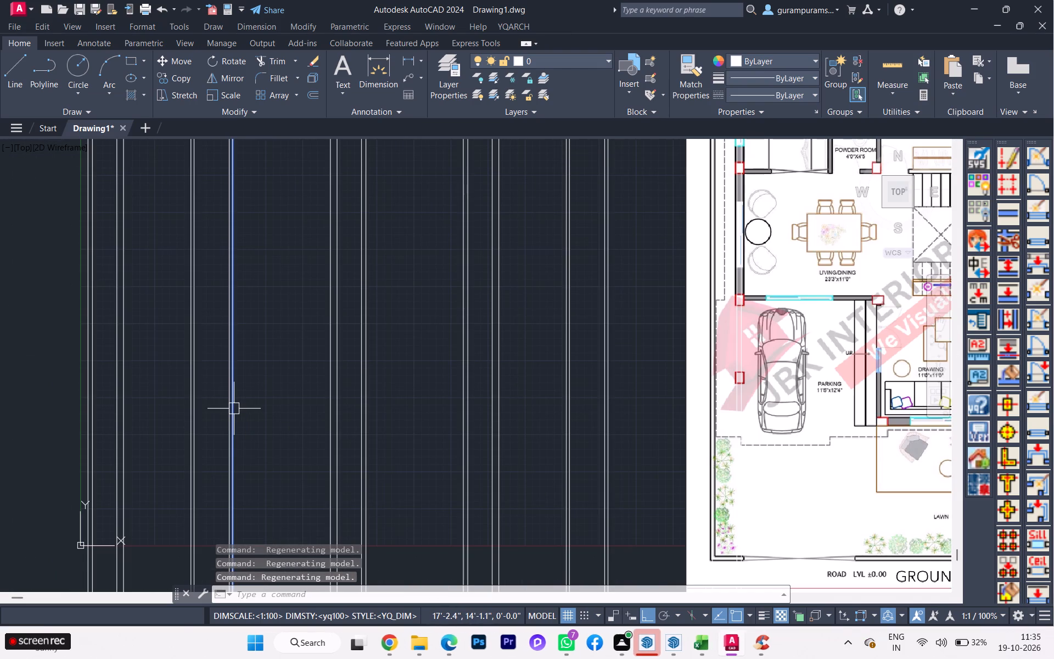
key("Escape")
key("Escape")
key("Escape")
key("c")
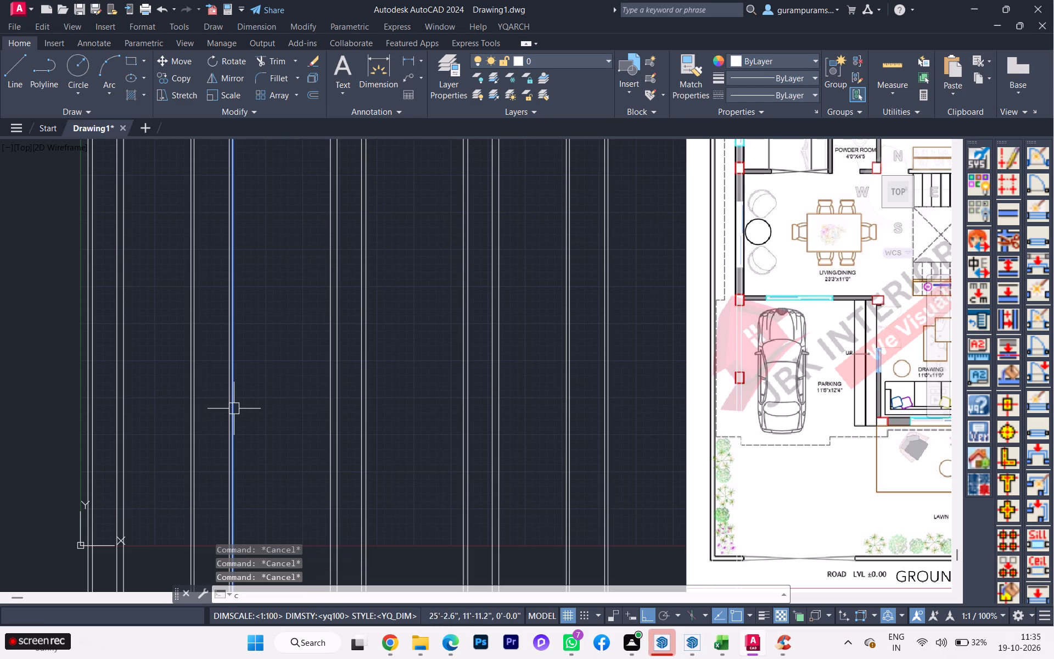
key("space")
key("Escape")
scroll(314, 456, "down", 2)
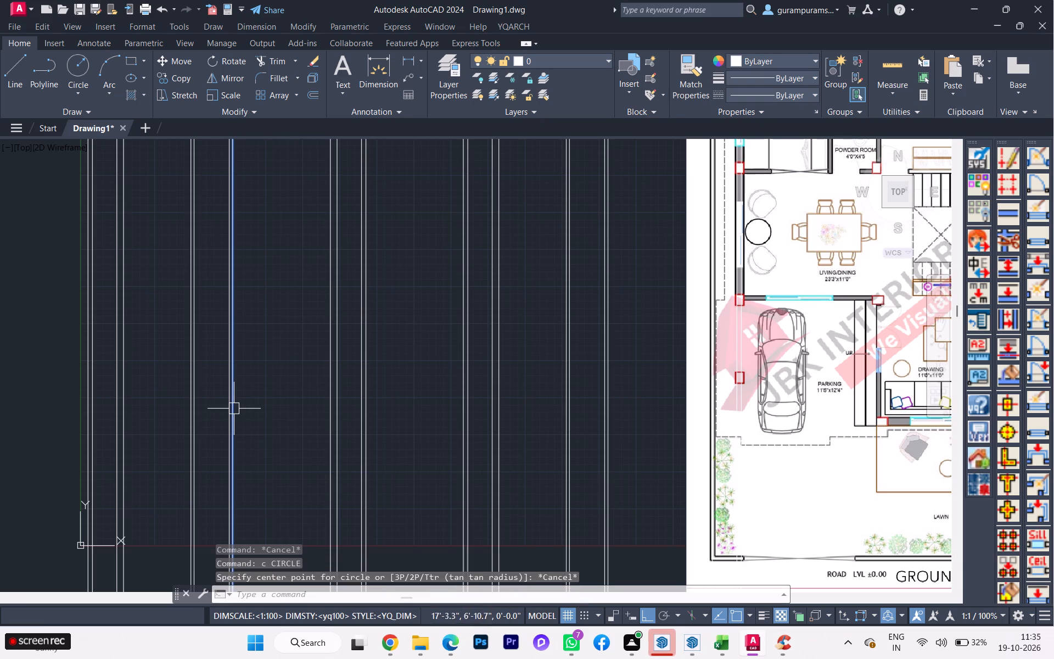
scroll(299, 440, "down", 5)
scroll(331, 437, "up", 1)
Open Drafting Settings and review the snap and grid, polar tracking, object snap and dynamic input options, including the pointer input settings.
type("se")
key("Return")
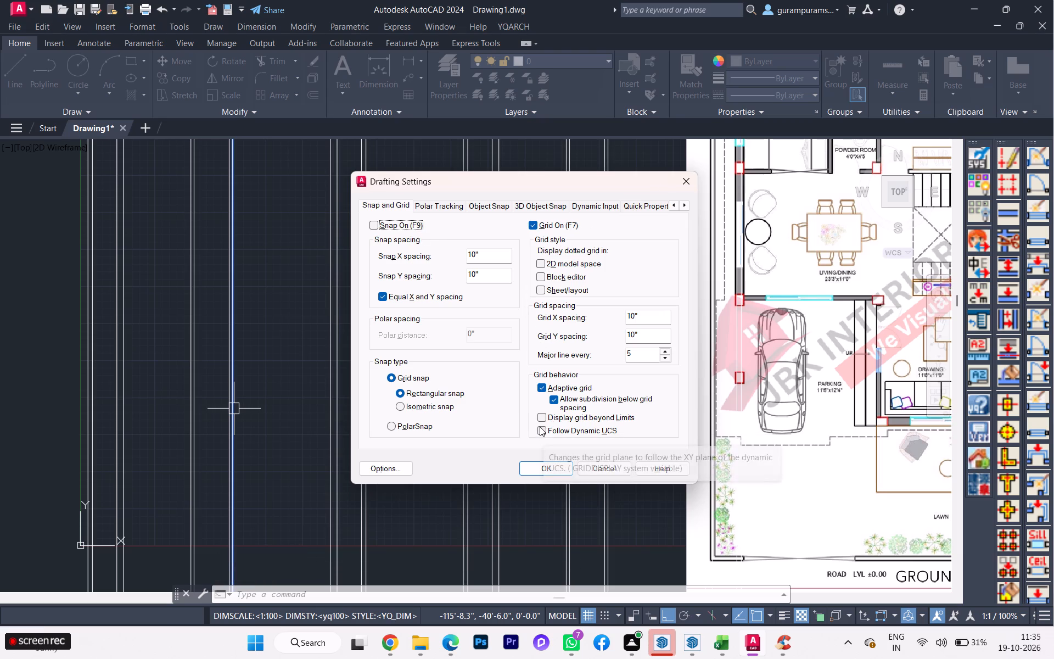
left_click(440, 205)
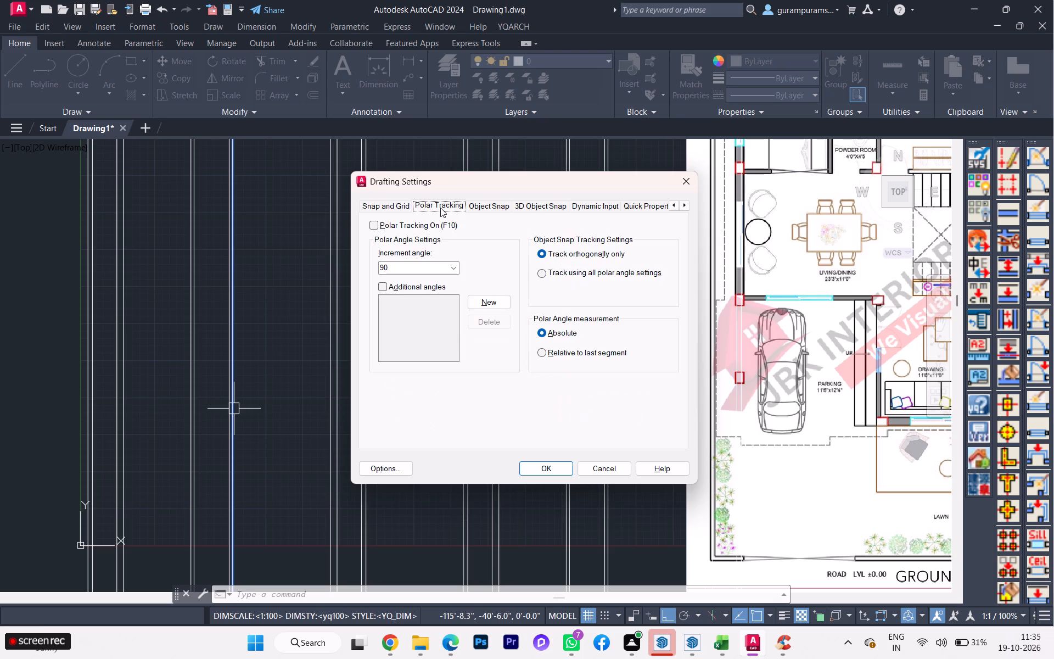
left_click(489, 207)
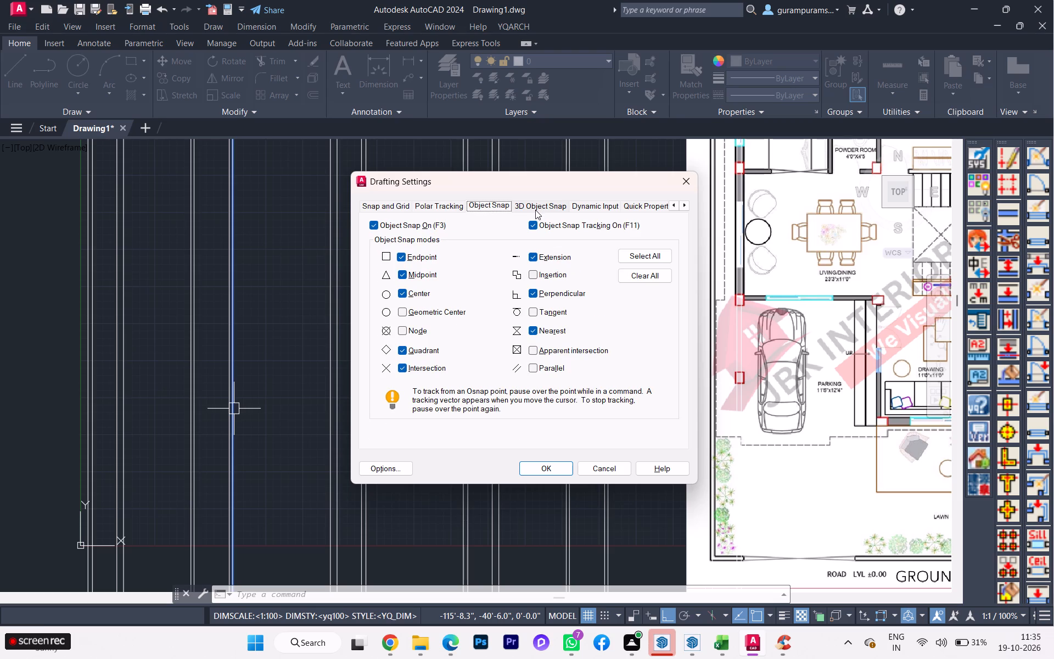
left_click(601, 201)
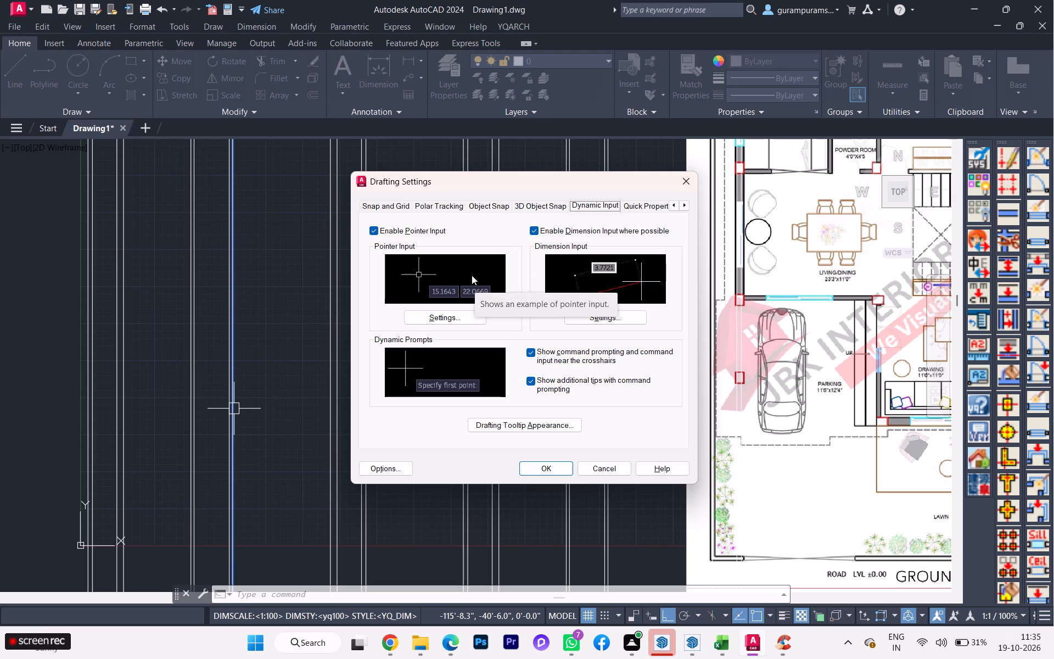
left_click(407, 337)
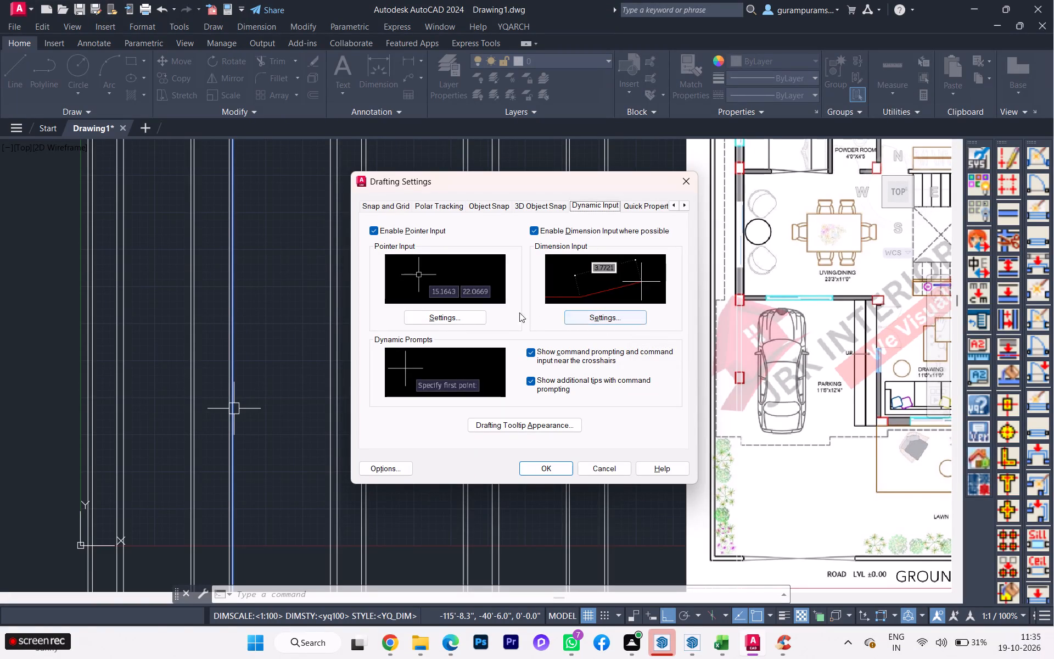
left_click(455, 321)
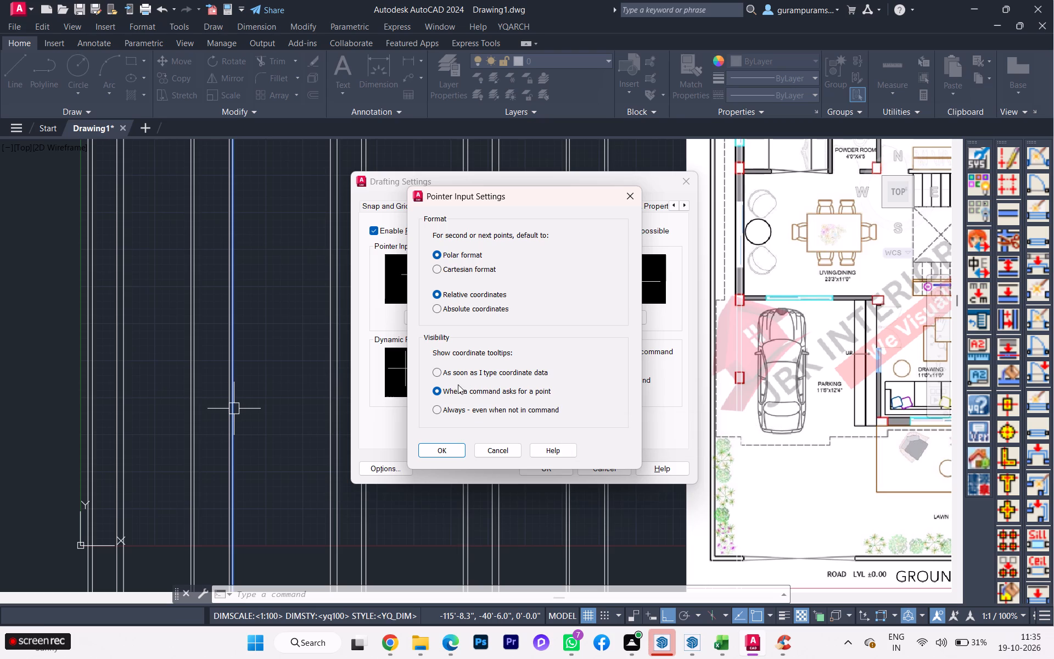
left_click(455, 446)
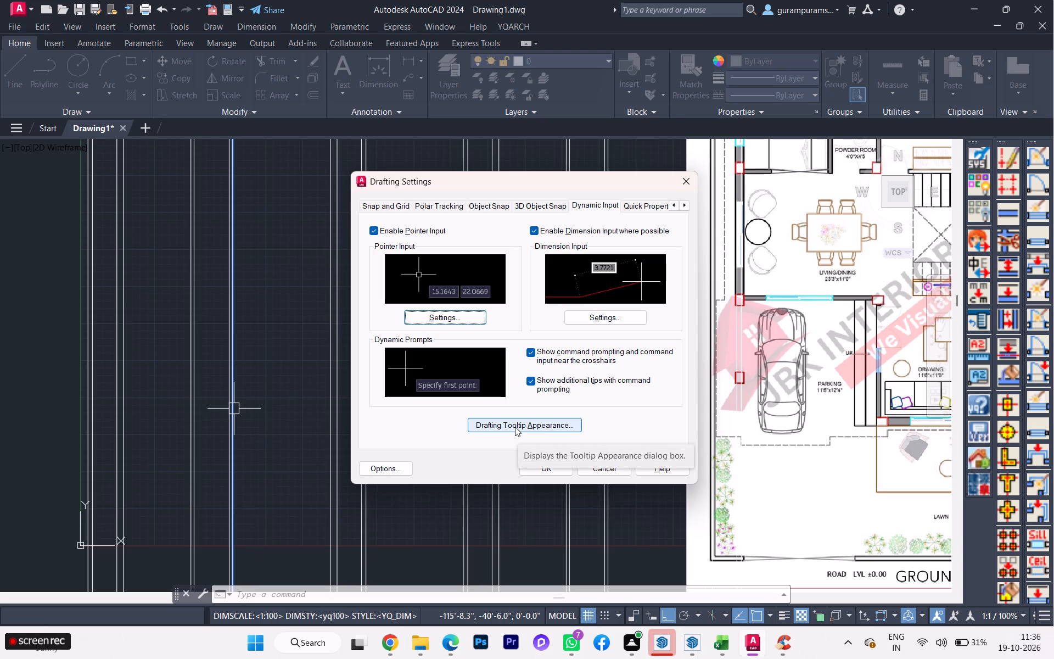
left_click(427, 280)
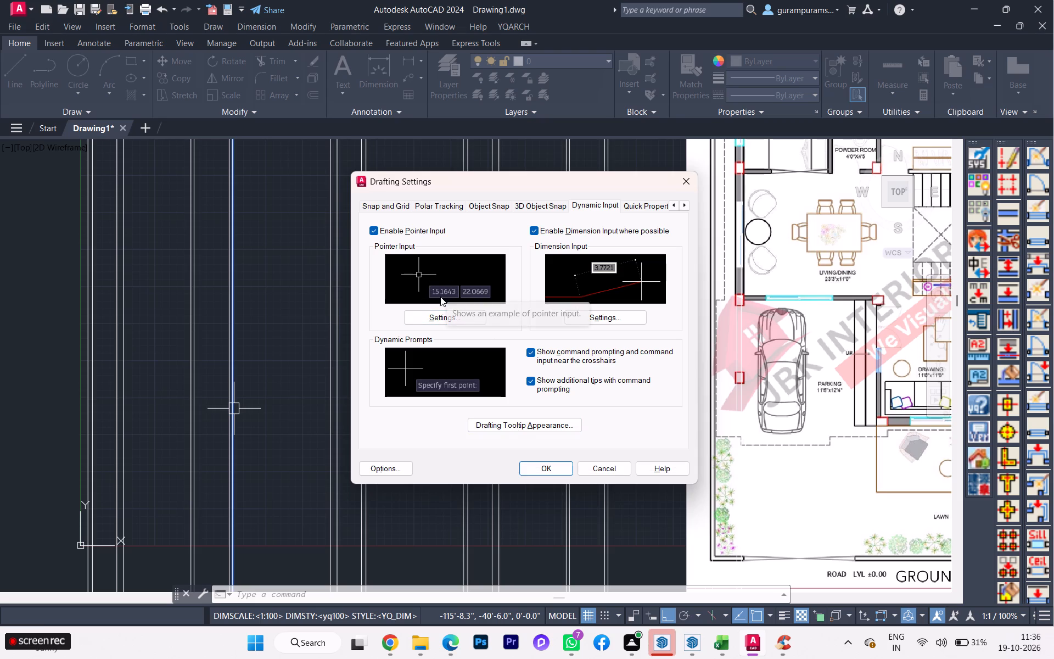
left_click(440, 297)
left_click(444, 292)
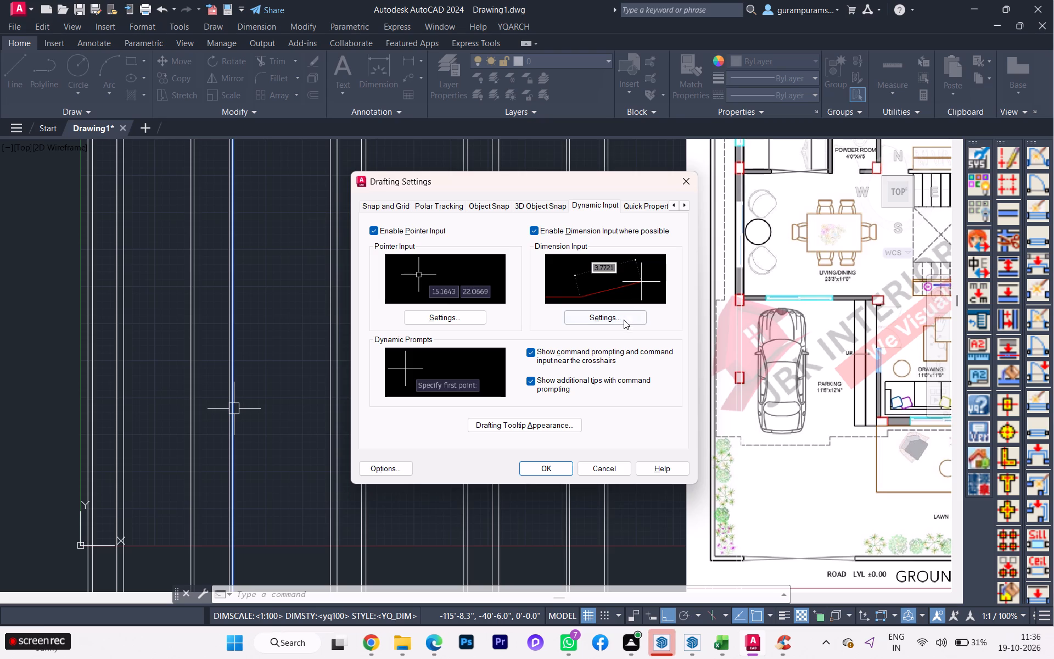
left_click(619, 326)
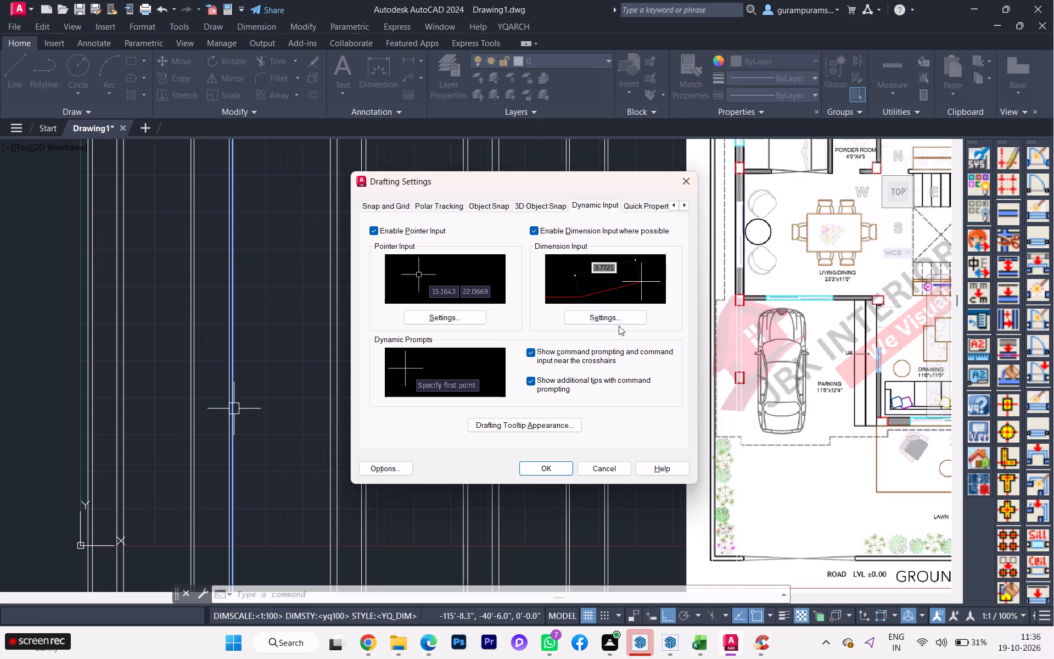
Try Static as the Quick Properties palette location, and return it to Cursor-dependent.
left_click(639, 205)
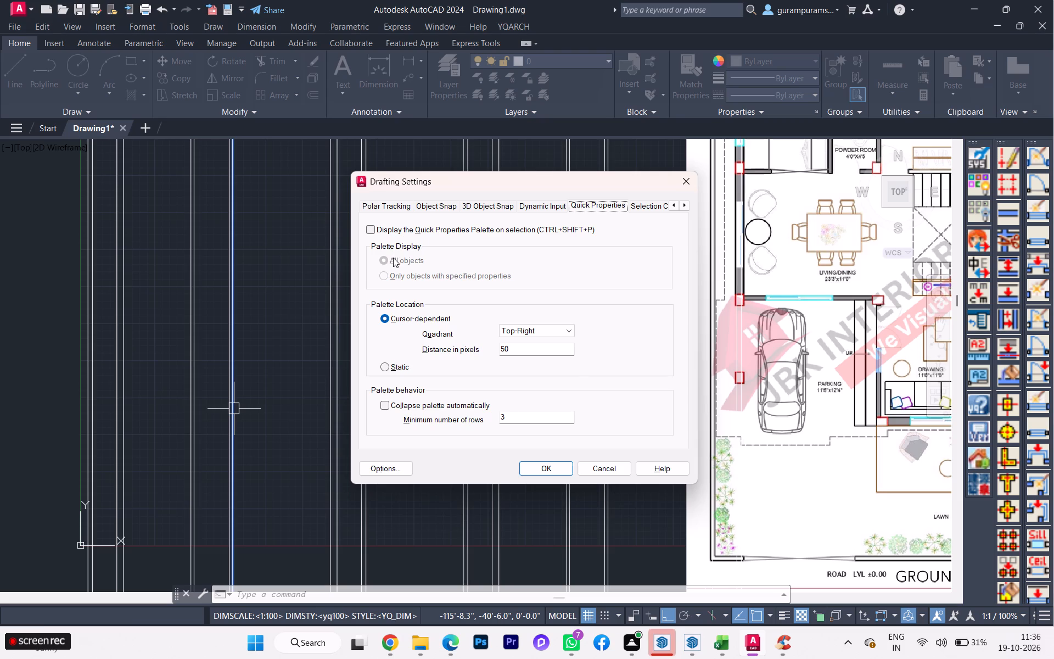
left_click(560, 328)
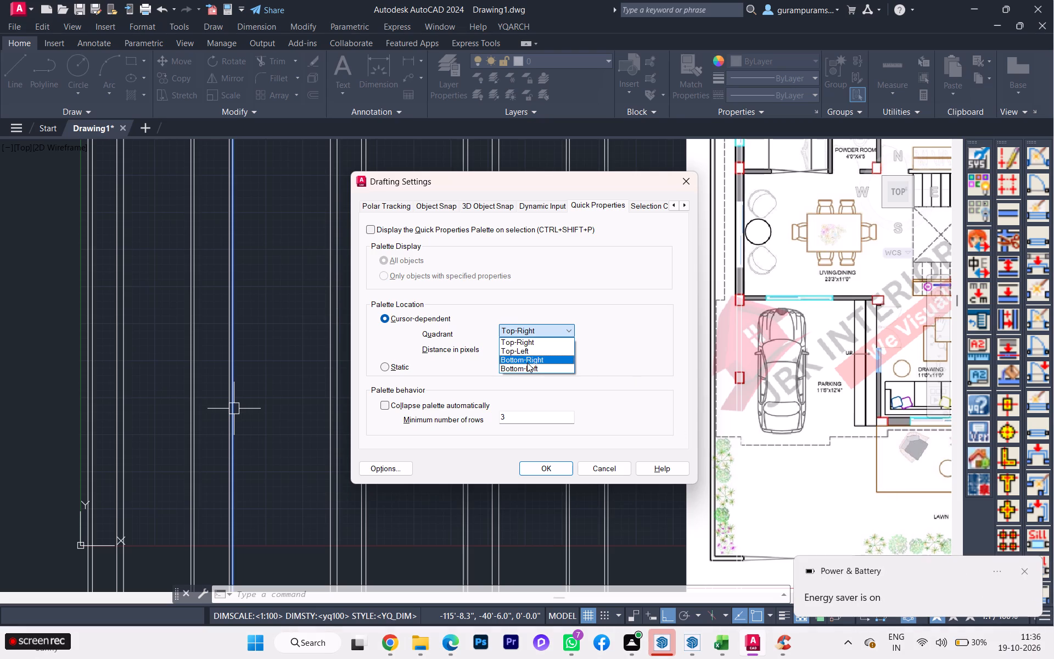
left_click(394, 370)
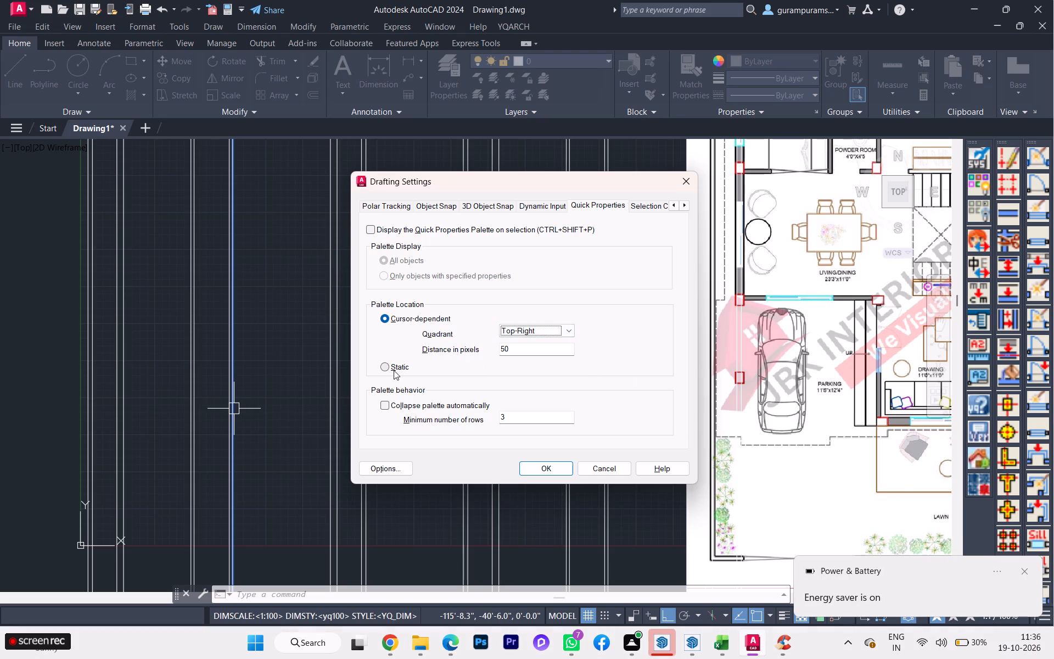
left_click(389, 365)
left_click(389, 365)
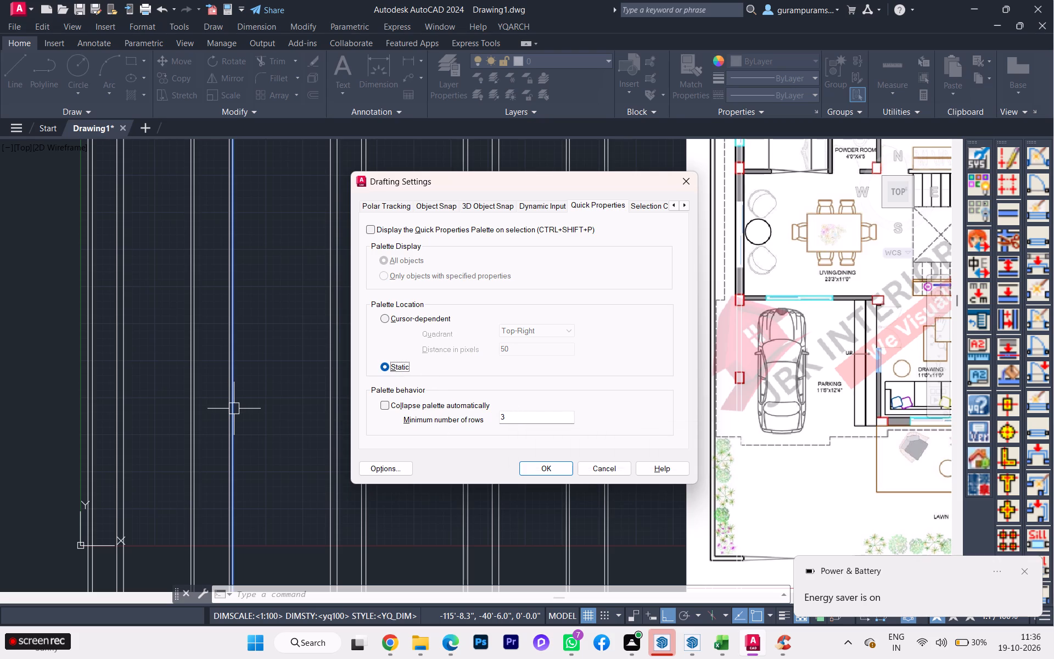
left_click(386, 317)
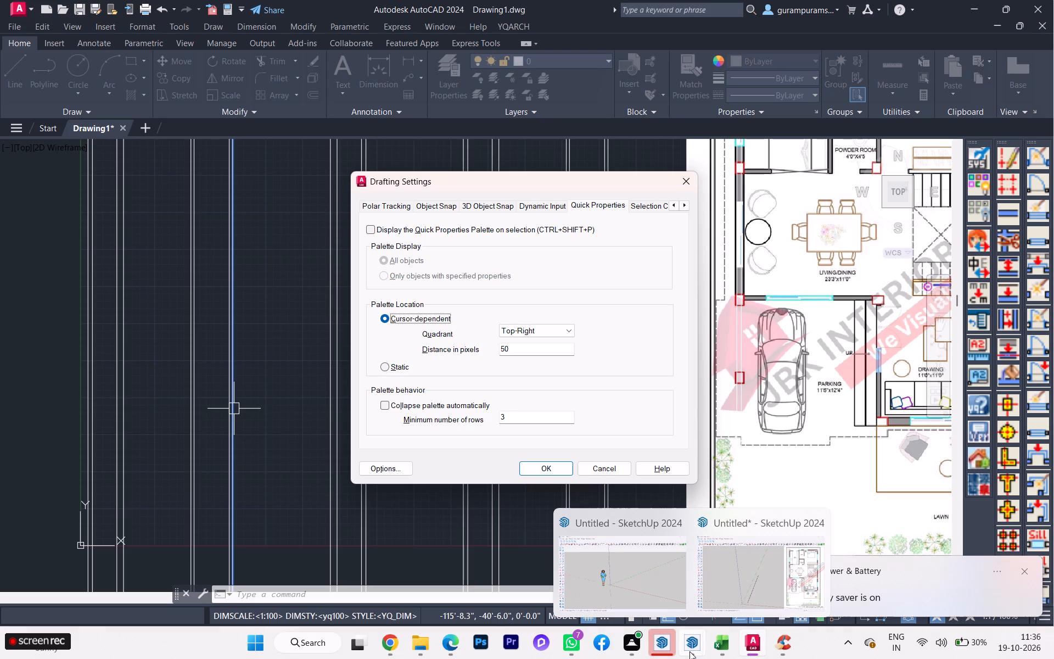
Enable displaying the Quick Properties palette on selection, and apply the drafting settings.
left_click(378, 230)
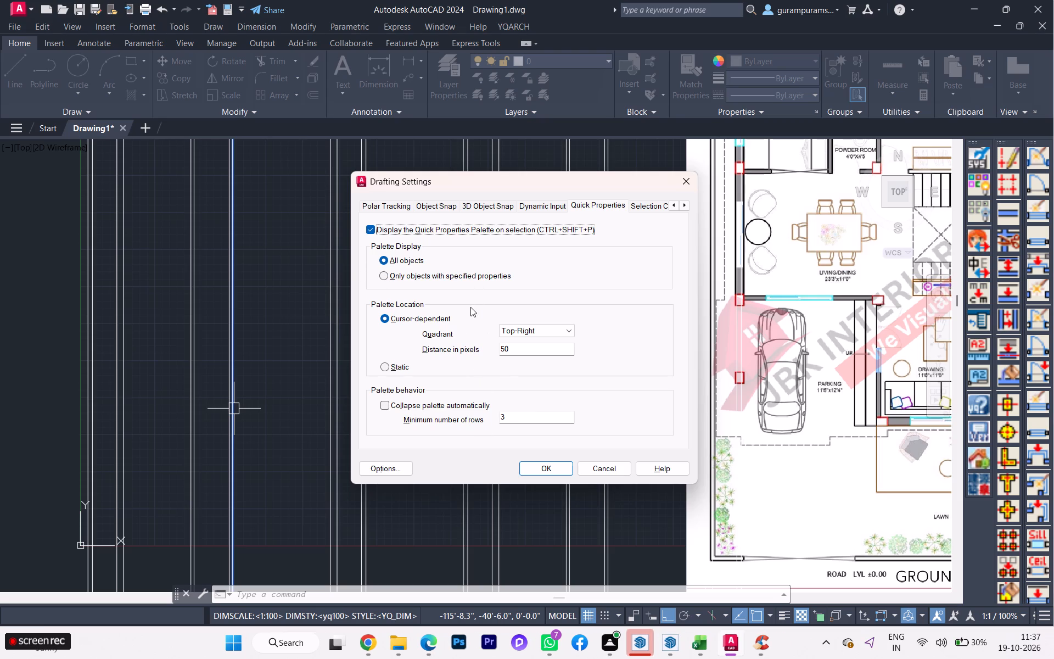
left_click(536, 331)
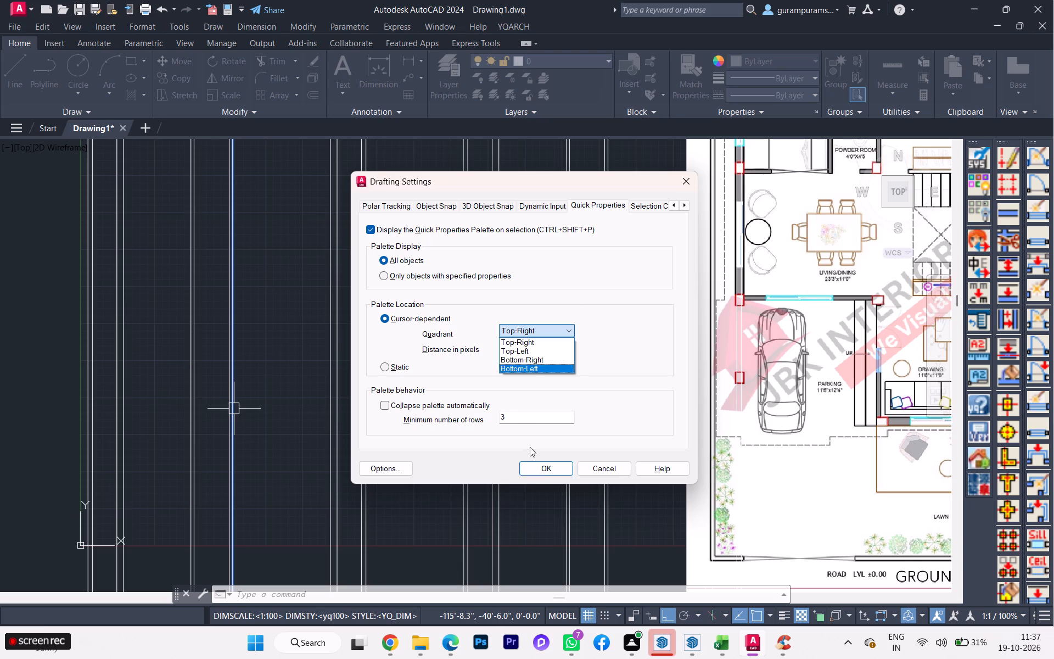
left_click(544, 471)
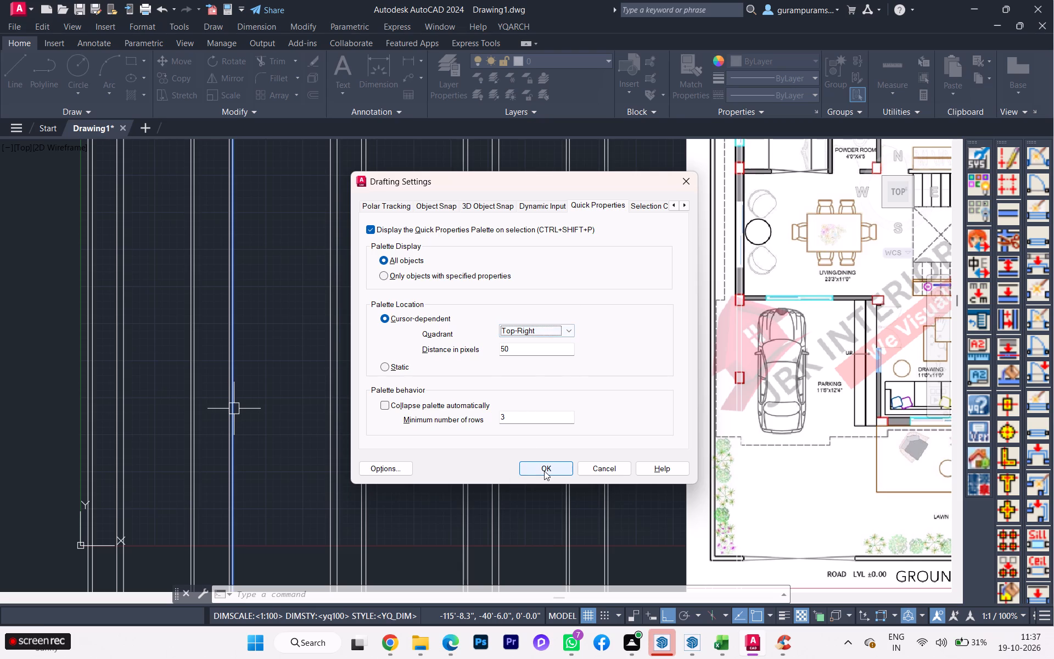
left_click(543, 467)
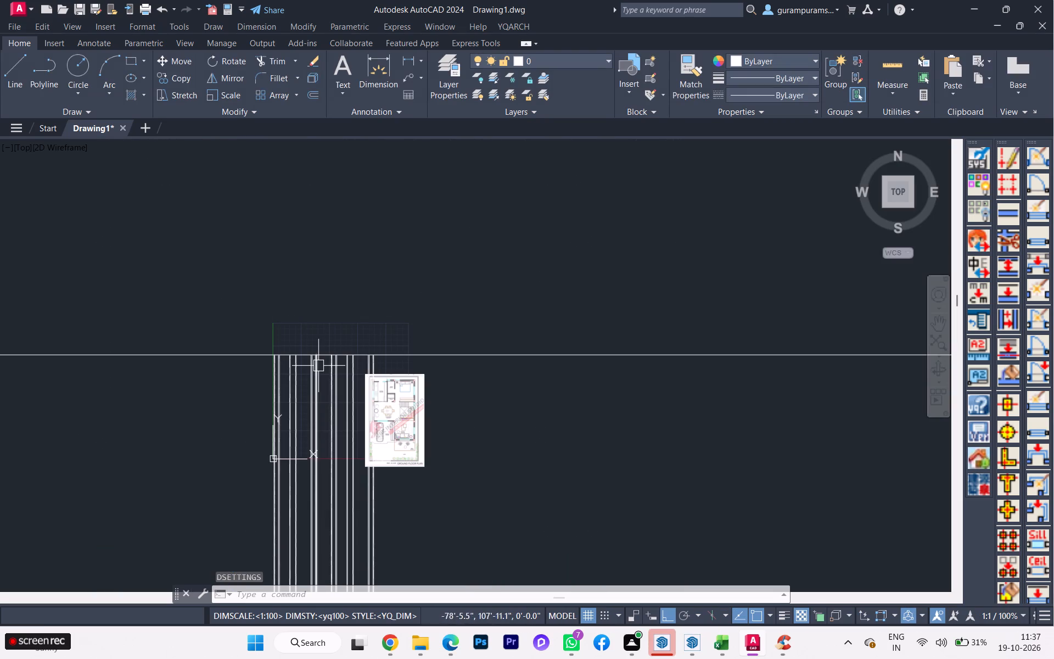
Create a new blank drawing and try a selection window in its empty model space.
left_click(143, 135)
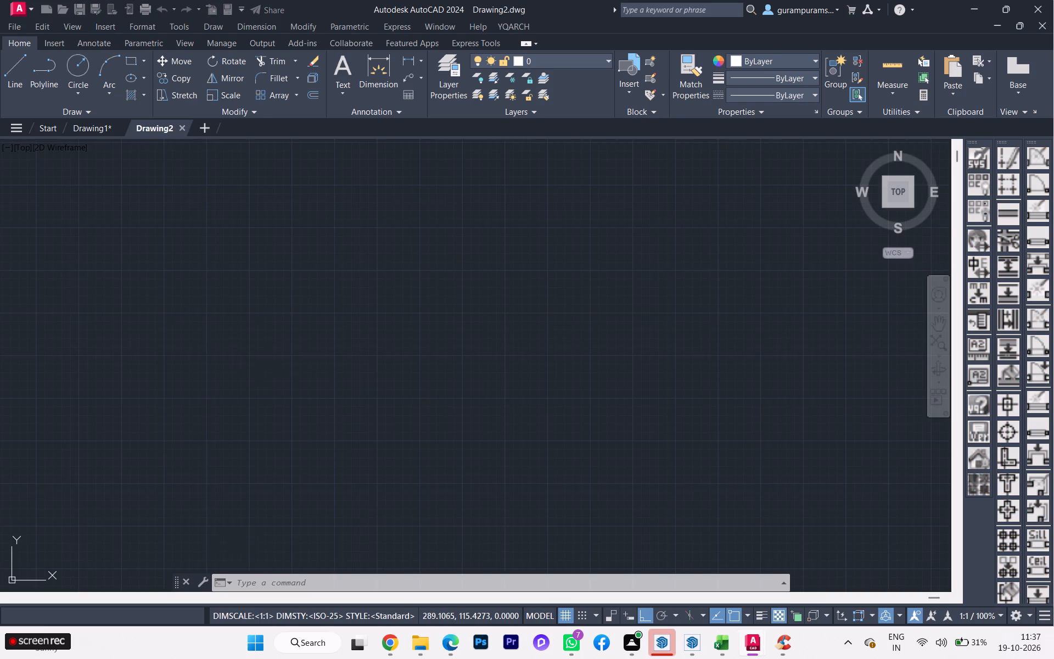
left_click(276, 377)
left_click(394, 320)
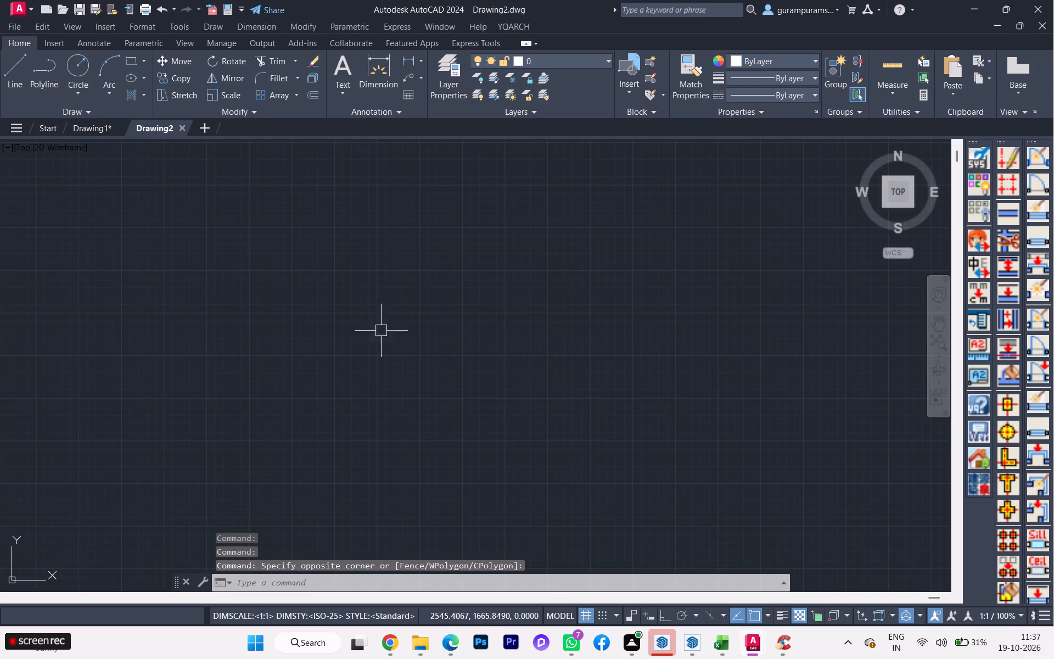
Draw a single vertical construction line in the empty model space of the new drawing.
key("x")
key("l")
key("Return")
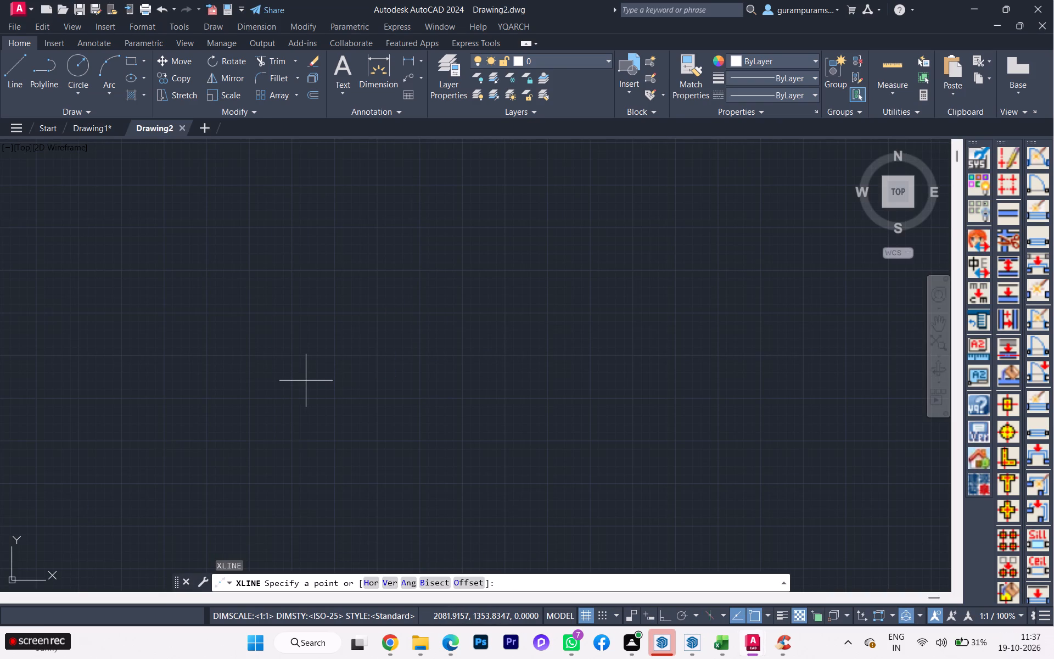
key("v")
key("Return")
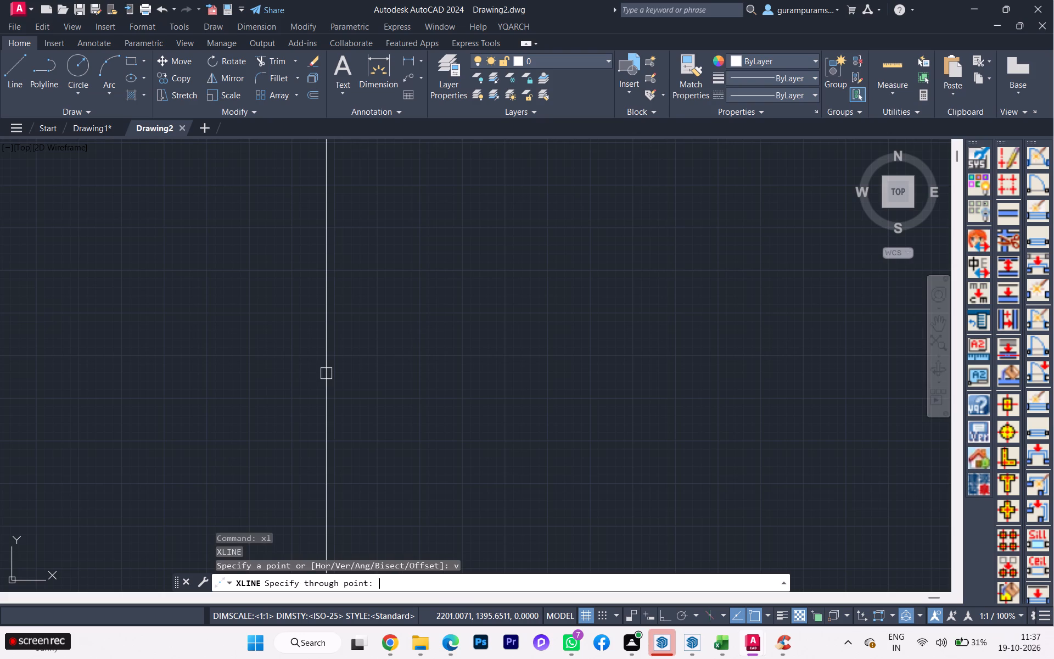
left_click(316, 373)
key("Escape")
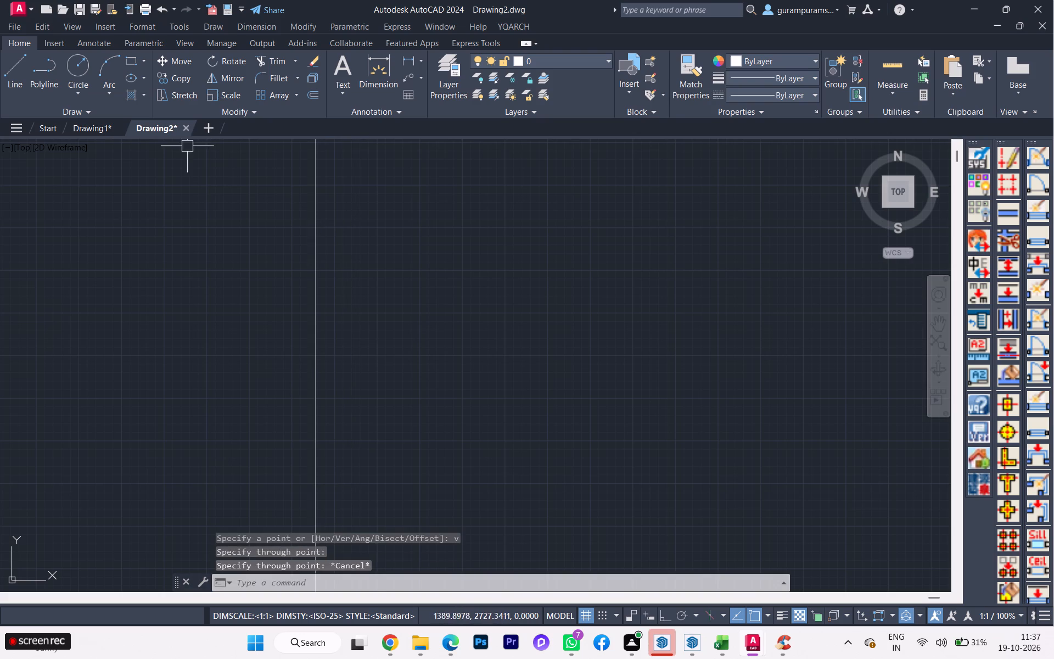
Close Drawing1 without saving its changes.
left_click(94, 124)
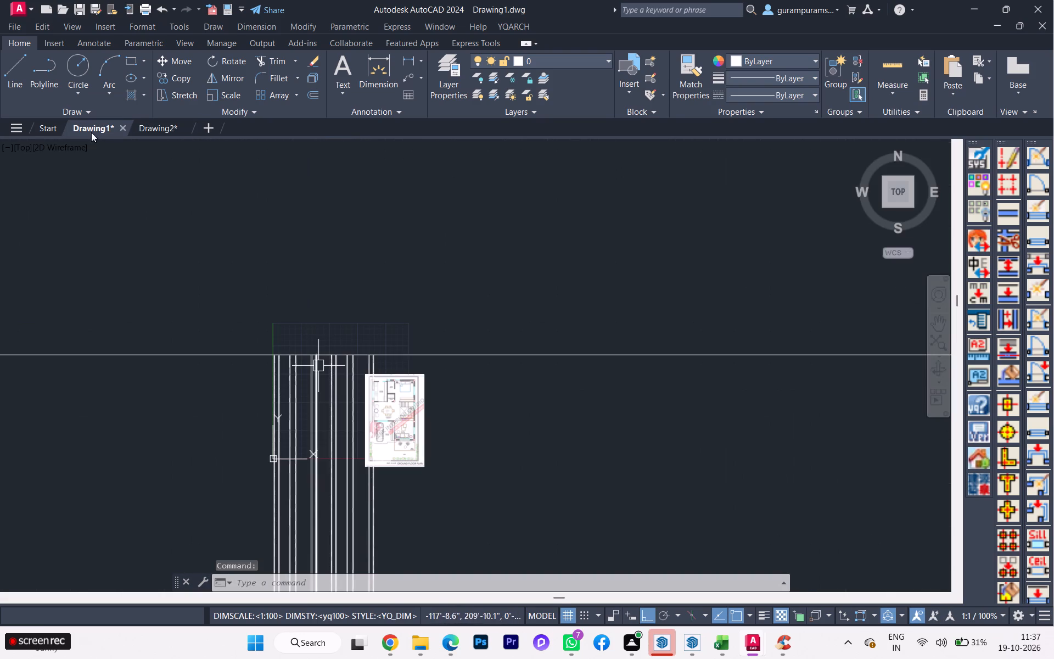
left_click(125, 127)
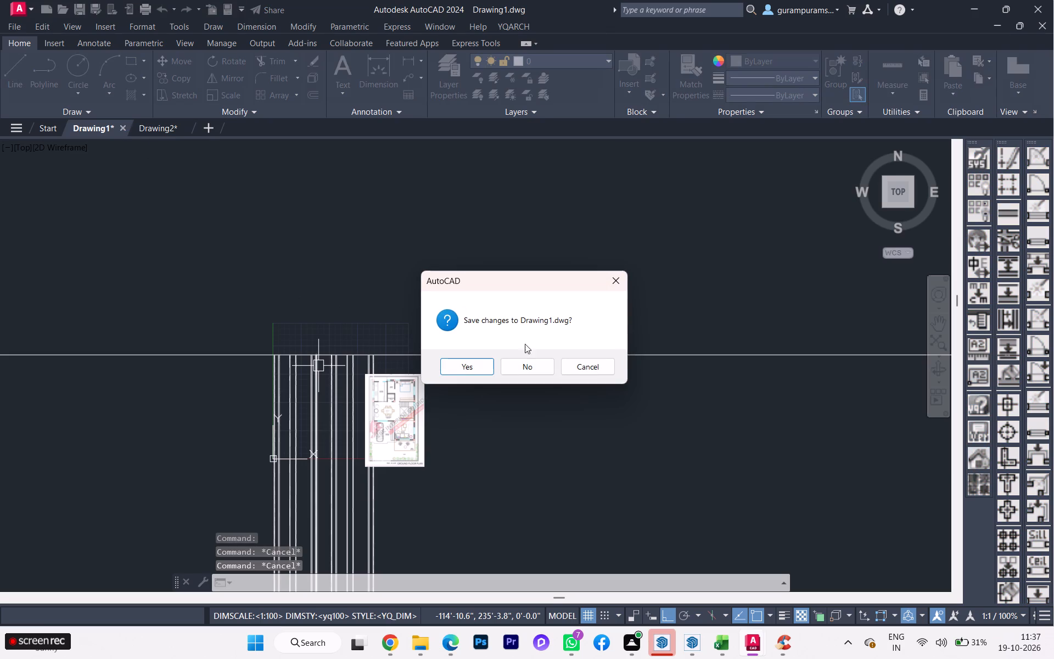
left_click(509, 367)
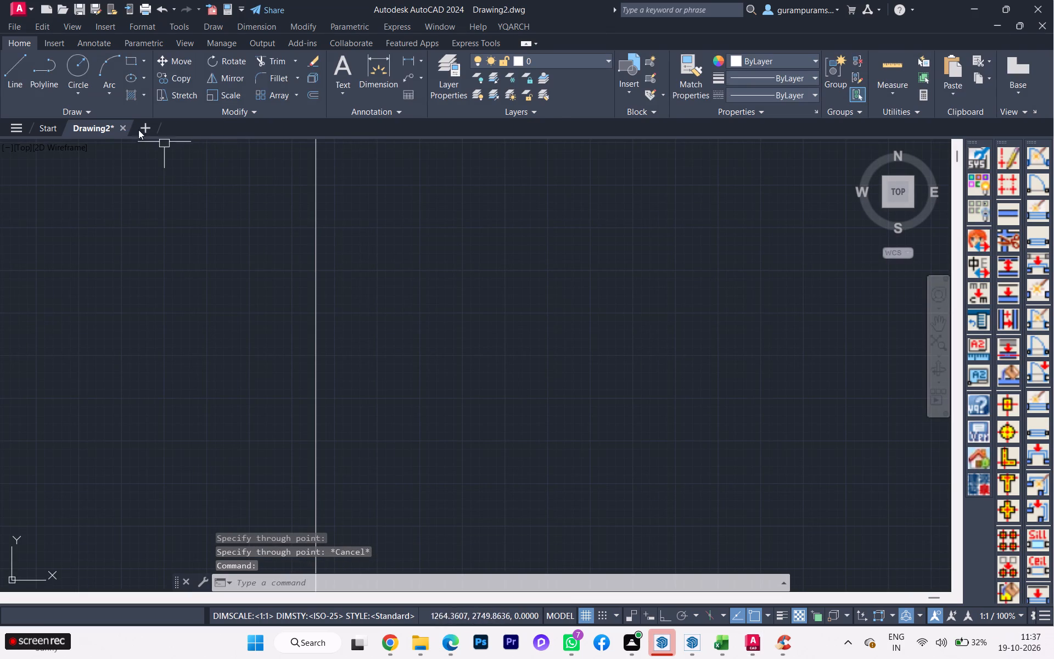
Attach the ground floor plan image Screenshot 2026-10-19 085642.png beside the vertical construction line, picking its insertion point and scale freehand.
left_click(44, 23)
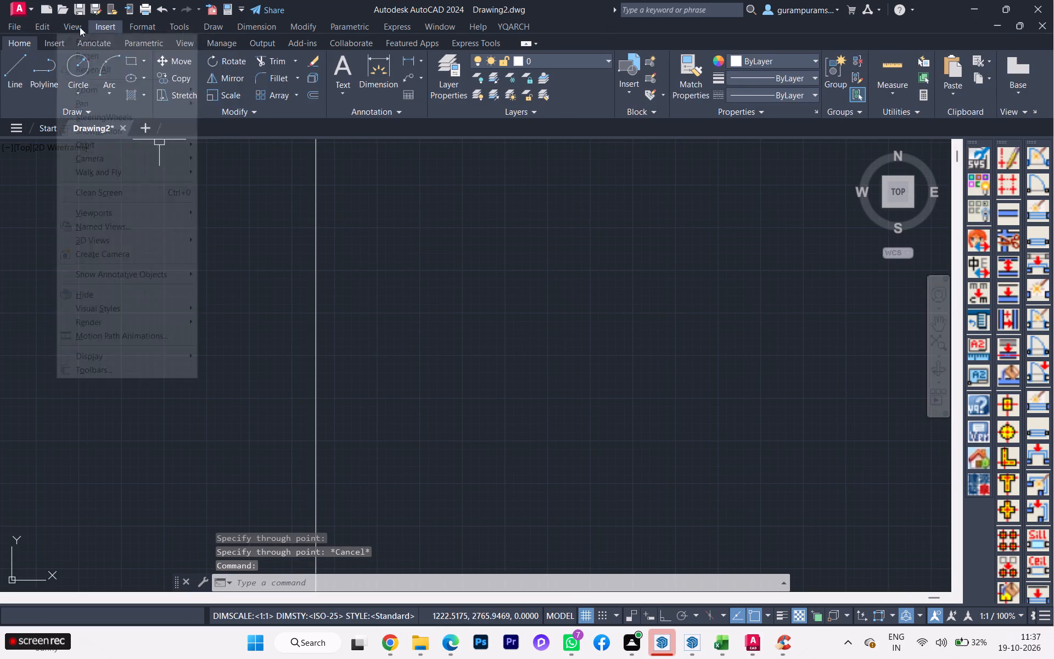
left_click(19, 42)
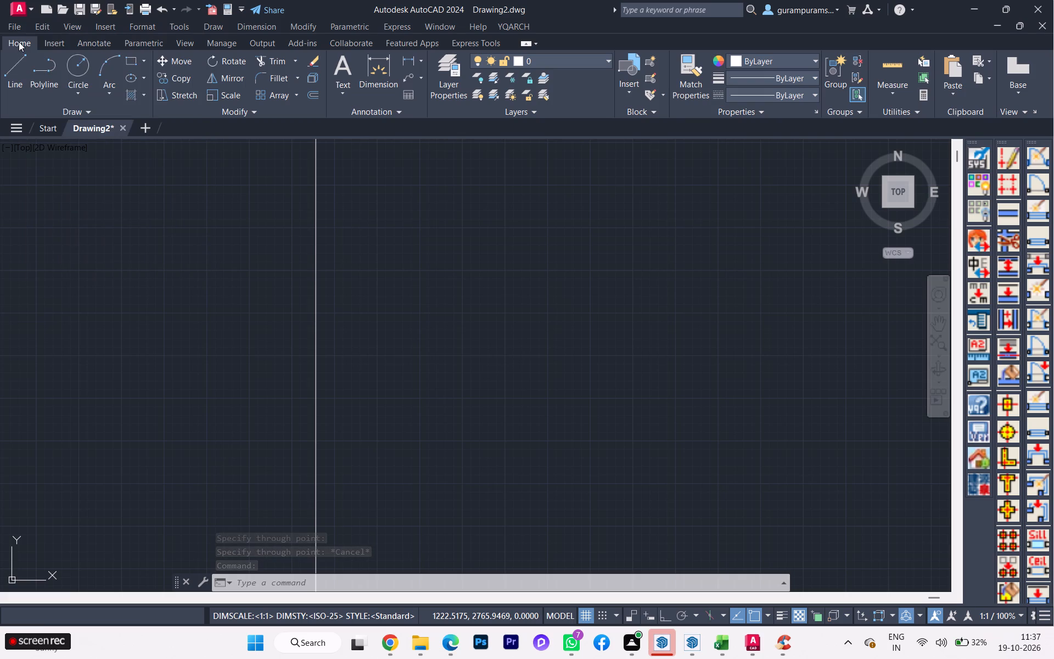
left_click(43, 42)
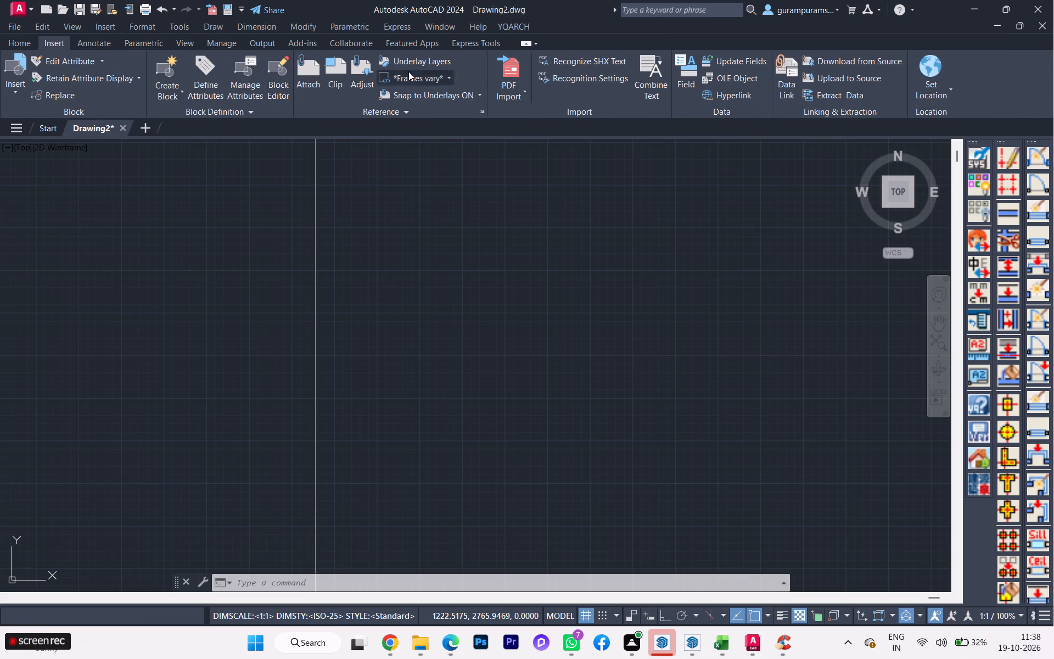
left_click(315, 75)
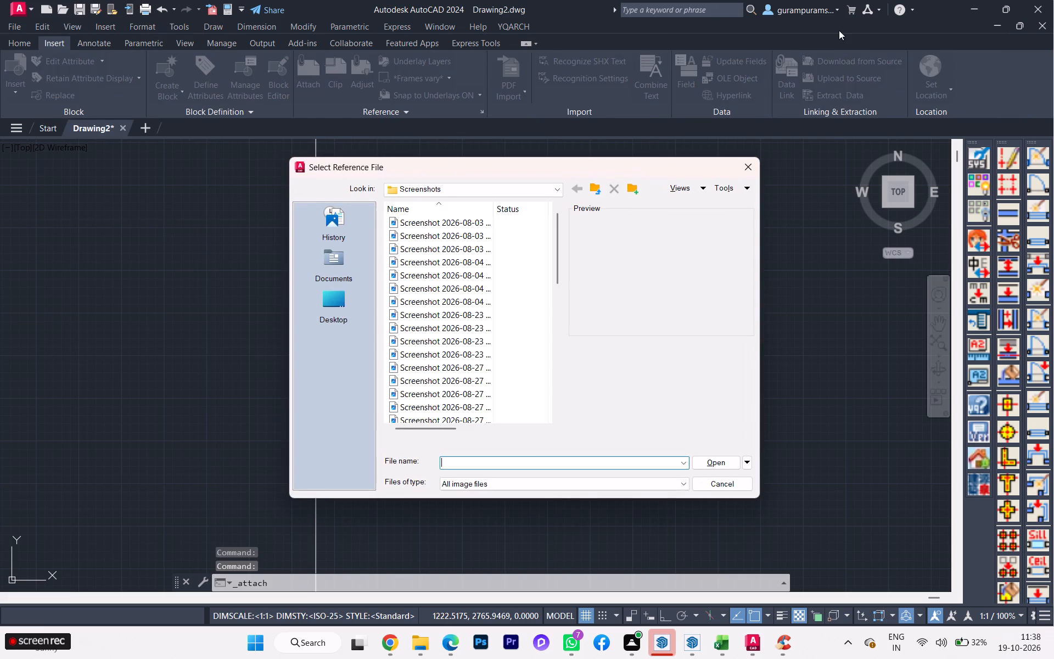
scroll(450, 416, "down", 2)
scroll(471, 420, "up", 3)
scroll(476, 421, "down", 10)
scroll(504, 395, "up", 3)
scroll(504, 395, "down", 1)
scroll(504, 395, "up", 1)
scroll(504, 400, "down", 2)
scroll(504, 400, "up", 4)
scroll(504, 400, "down", 4)
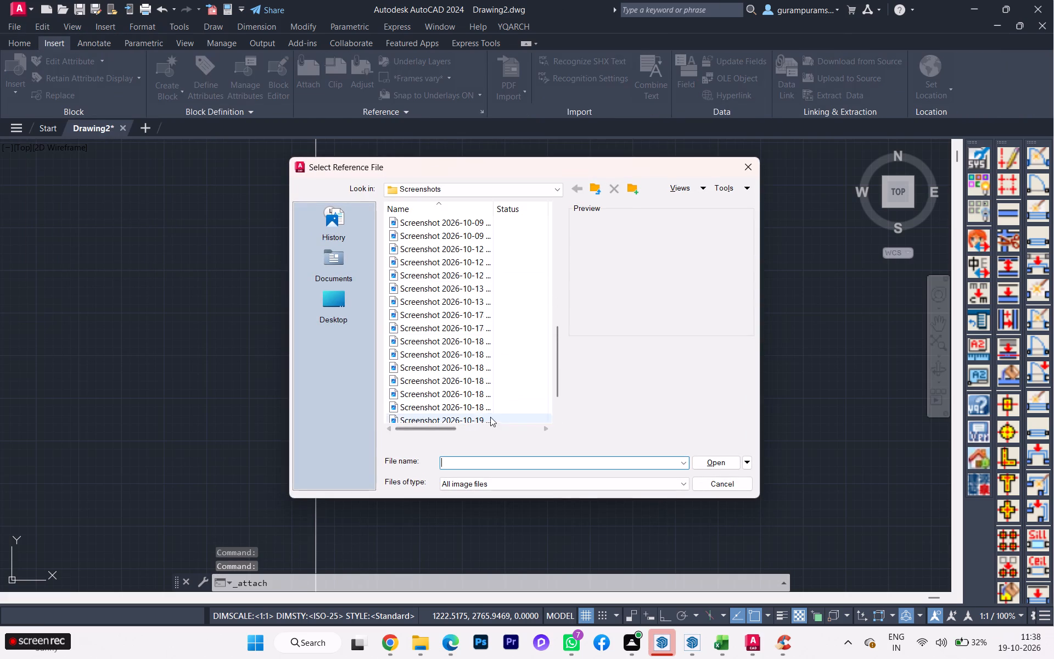
scroll(490, 417, "down", 1)
scroll(490, 417, "up", 5)
scroll(490, 417, "down", 1)
scroll(490, 417, "up", 1)
scroll(490, 417, "down", 2)
scroll(490, 415, "up", 4)
scroll(490, 415, "down", 2)
scroll(500, 403, "up", 4)
scroll(501, 403, "down", 2)
left_click_drag(556, 302, 566, 360)
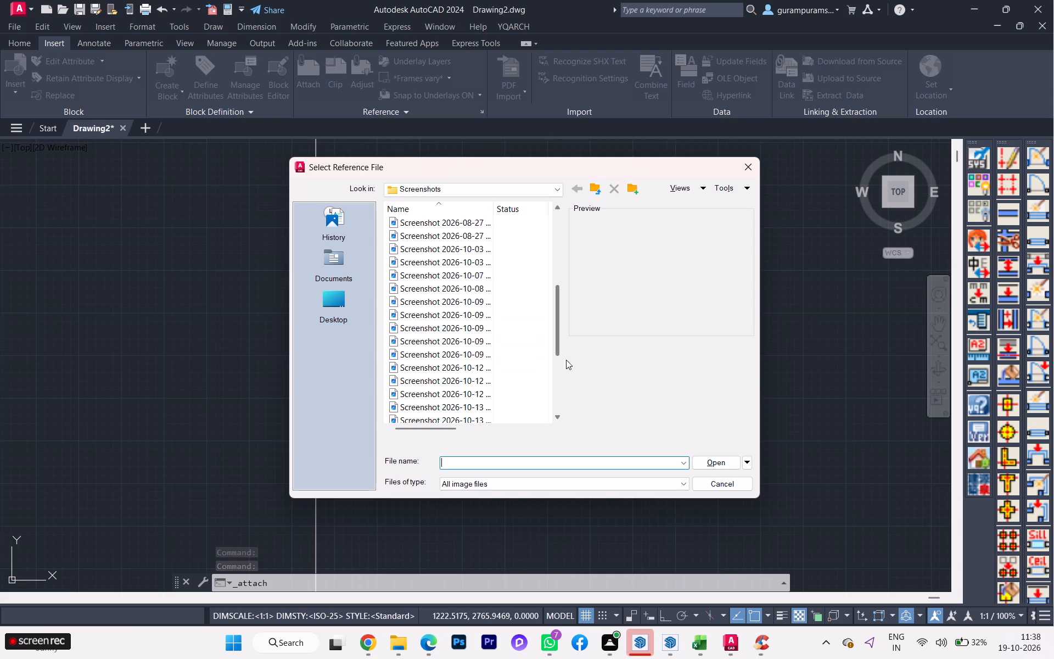
left_click_drag(566, 360, 563, 547)
left_click_drag(558, 295, 562, 409)
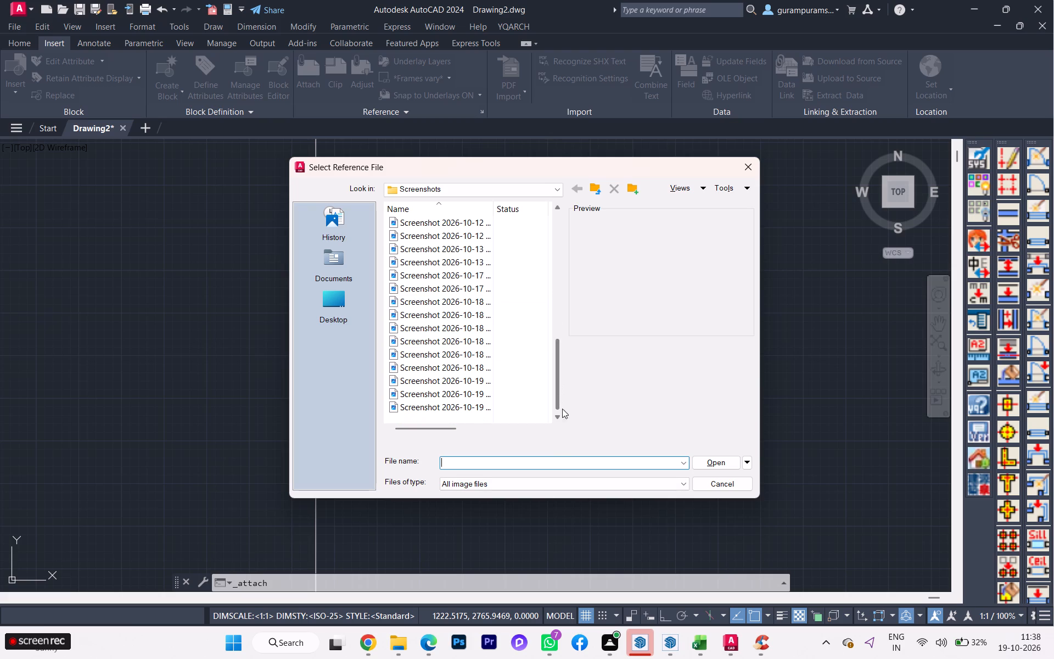
left_click_drag(562, 409, 567, 433)
left_click(478, 408)
left_click(715, 463)
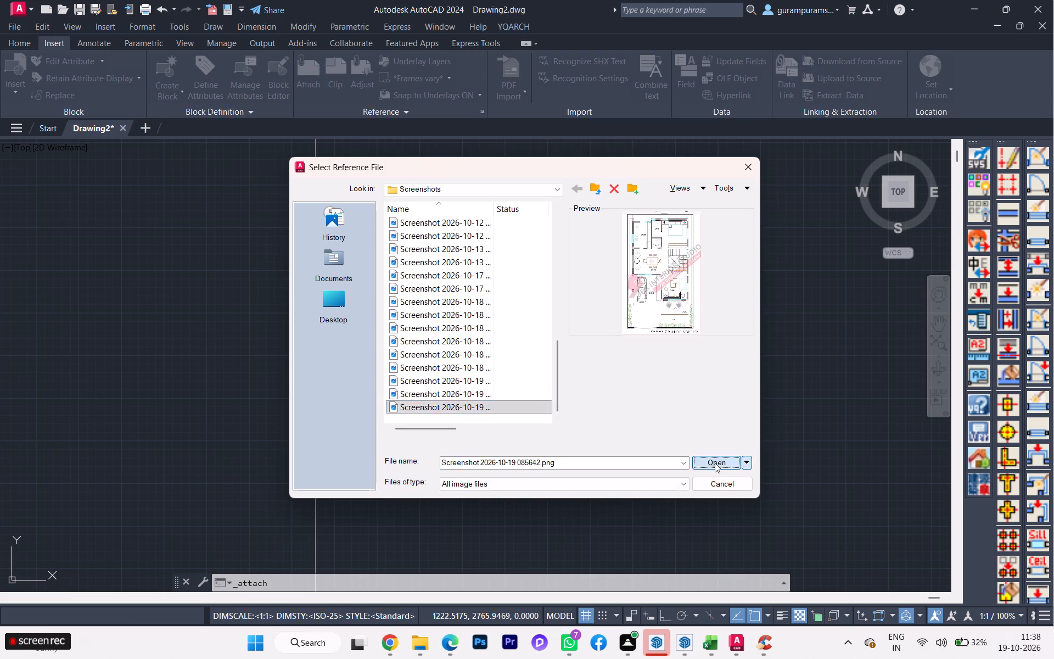
left_click(537, 437)
scroll(425, 461, "down", 2)
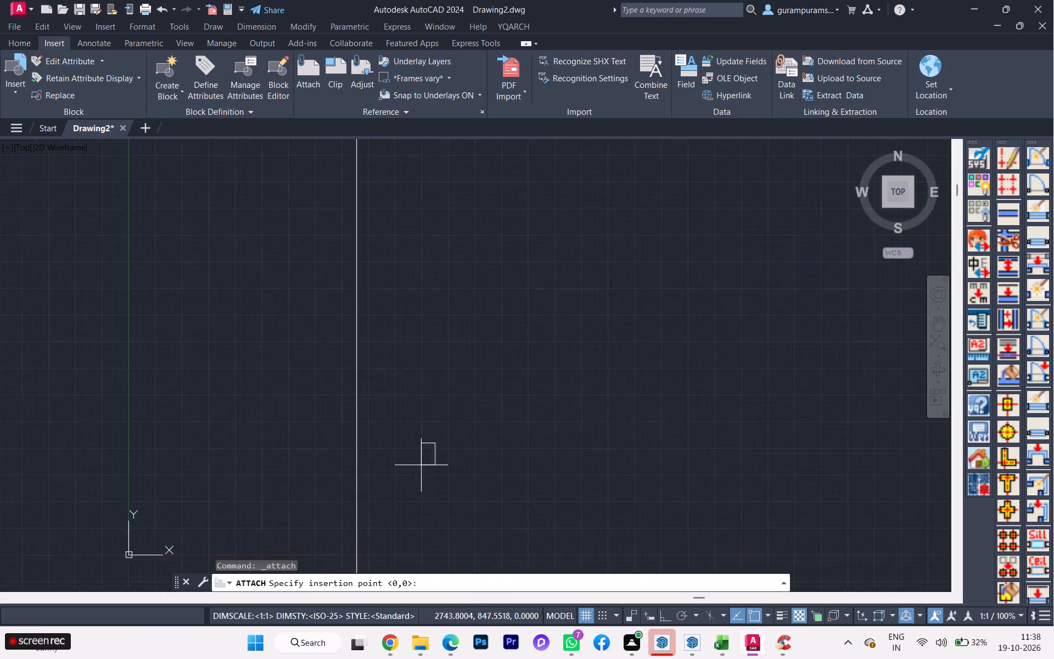
scroll(393, 479, "down", 3)
scroll(442, 477, "down", 2)
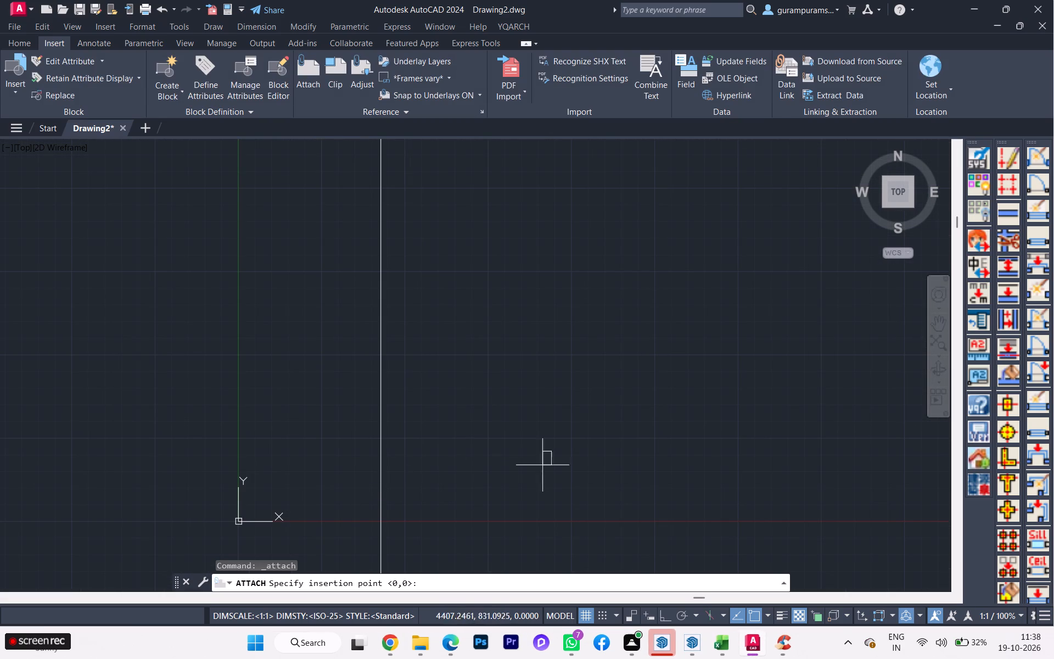
left_click(633, 451)
left_click(653, 433)
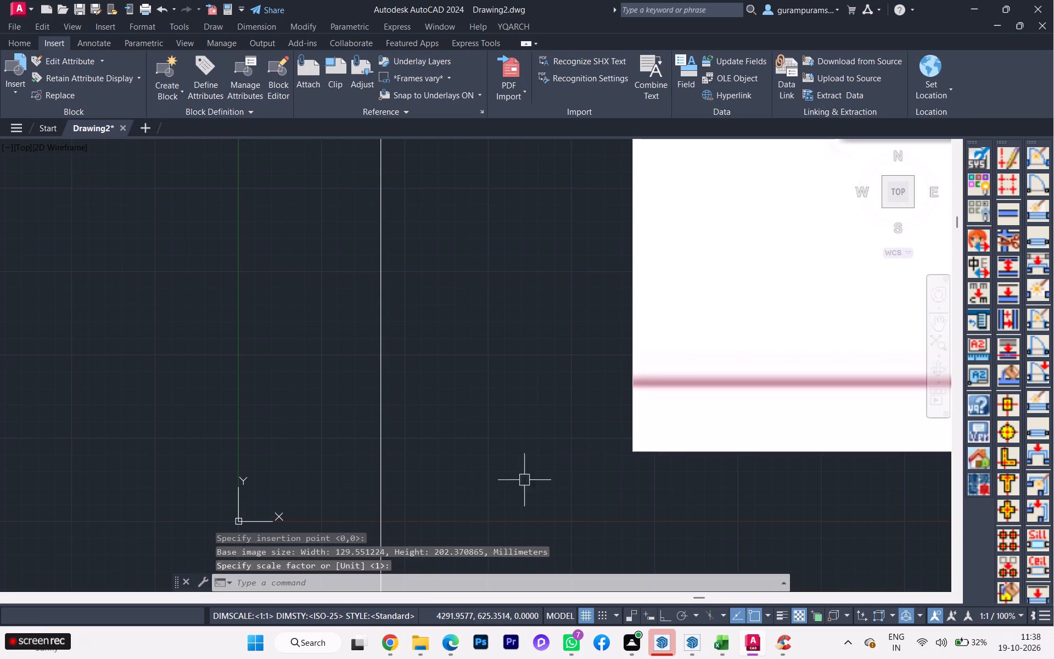
scroll(506, 479, "down", 6)
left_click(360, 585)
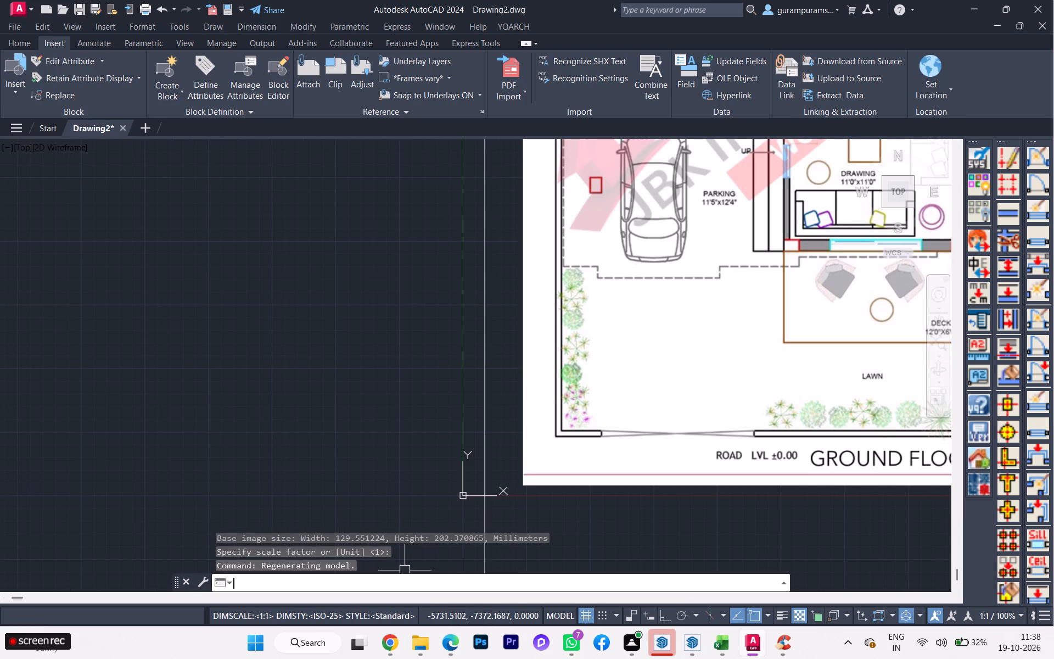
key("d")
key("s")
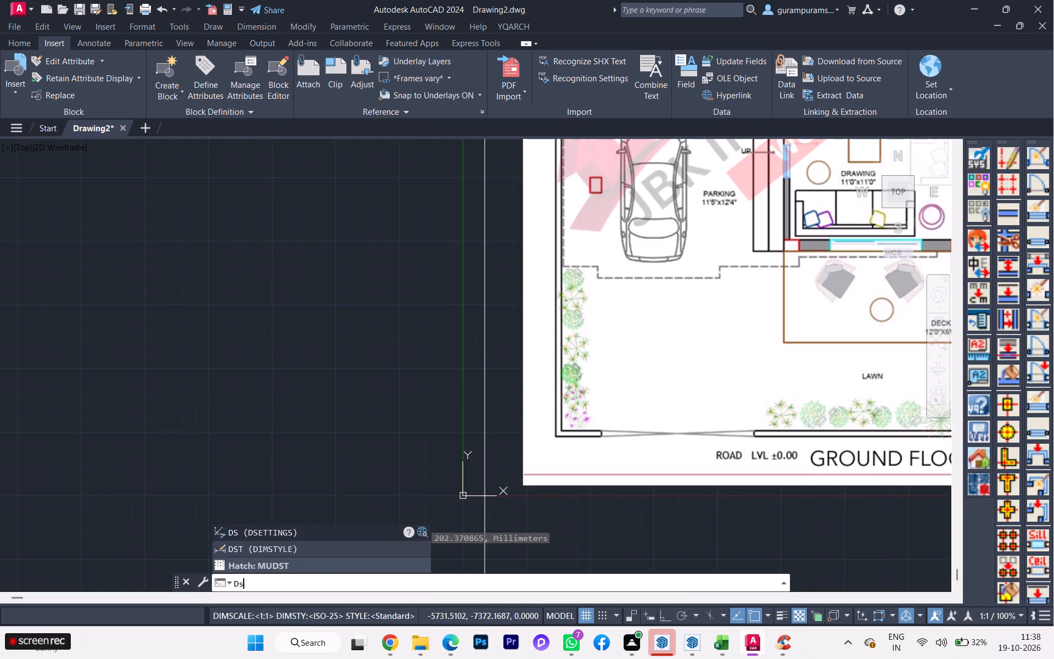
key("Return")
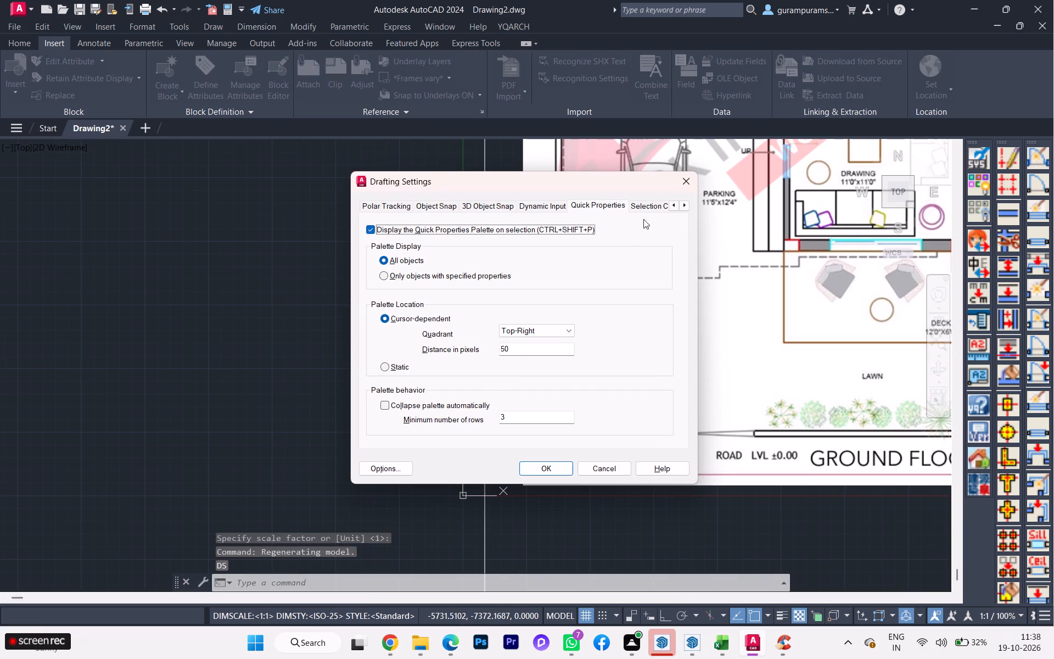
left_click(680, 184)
Modify the ISO-25 dimension style to Engineering units with 0'-0.0" precision, and set it as current.
key("d")
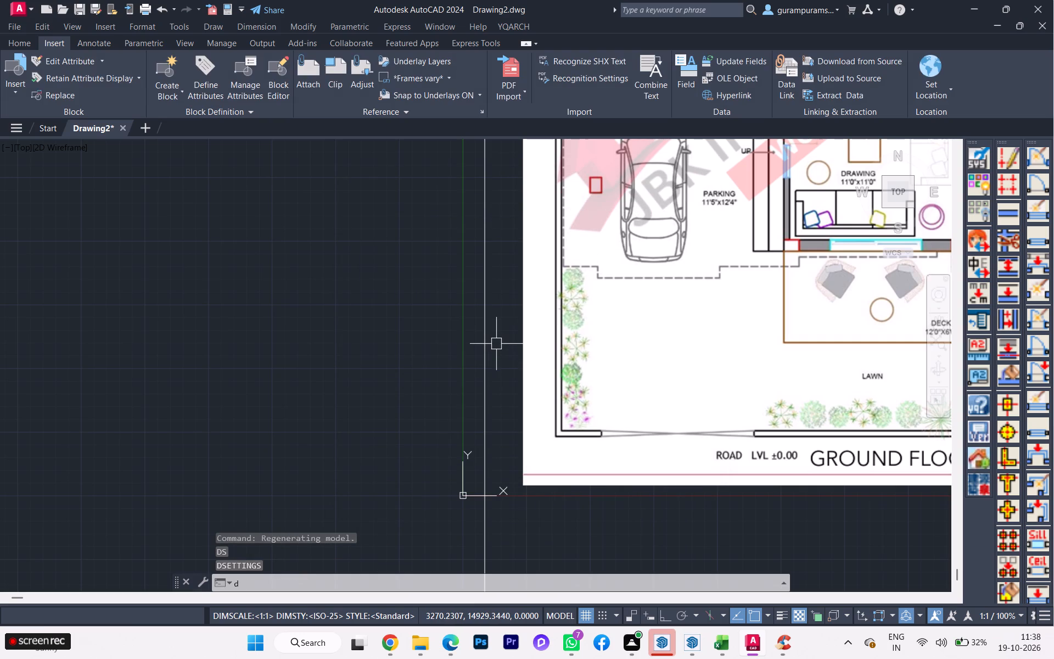
key("Return")
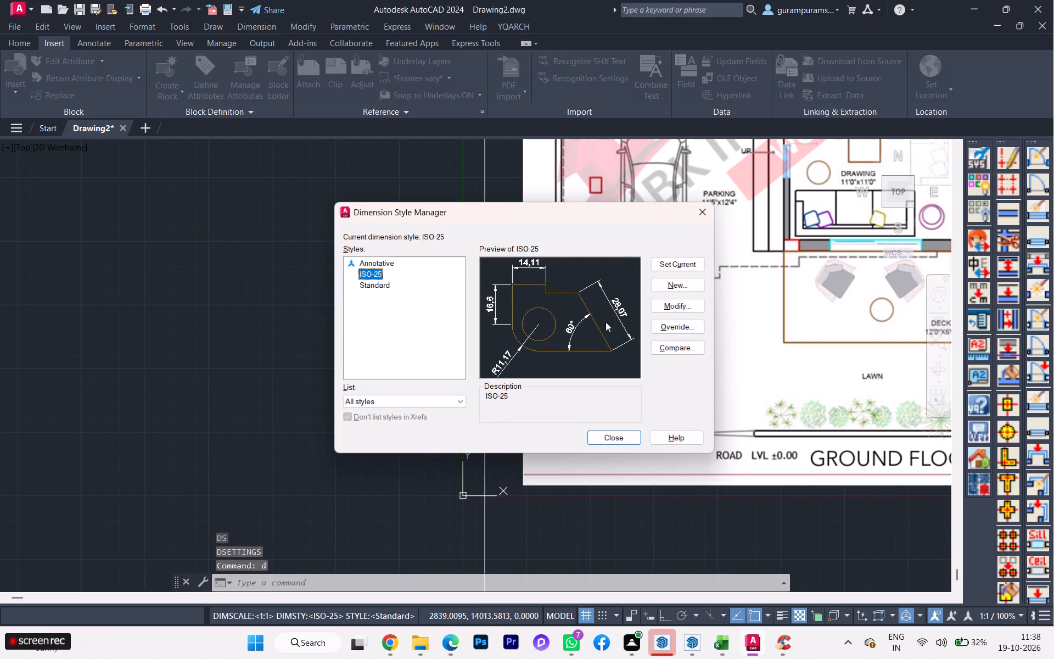
left_click(673, 305)
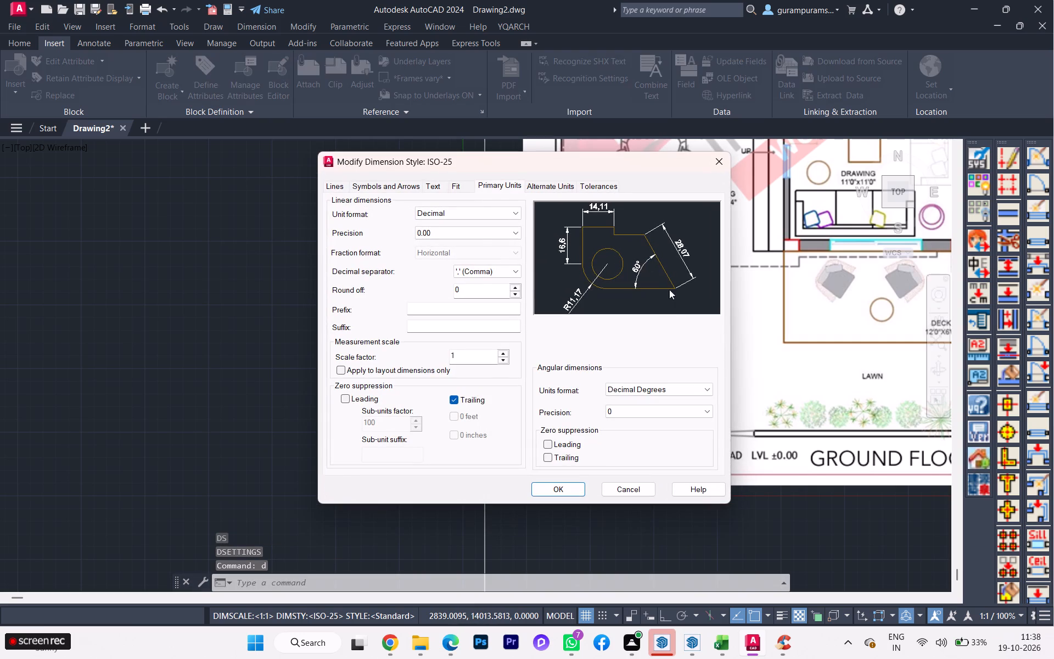
left_click(482, 206)
left_click(485, 211)
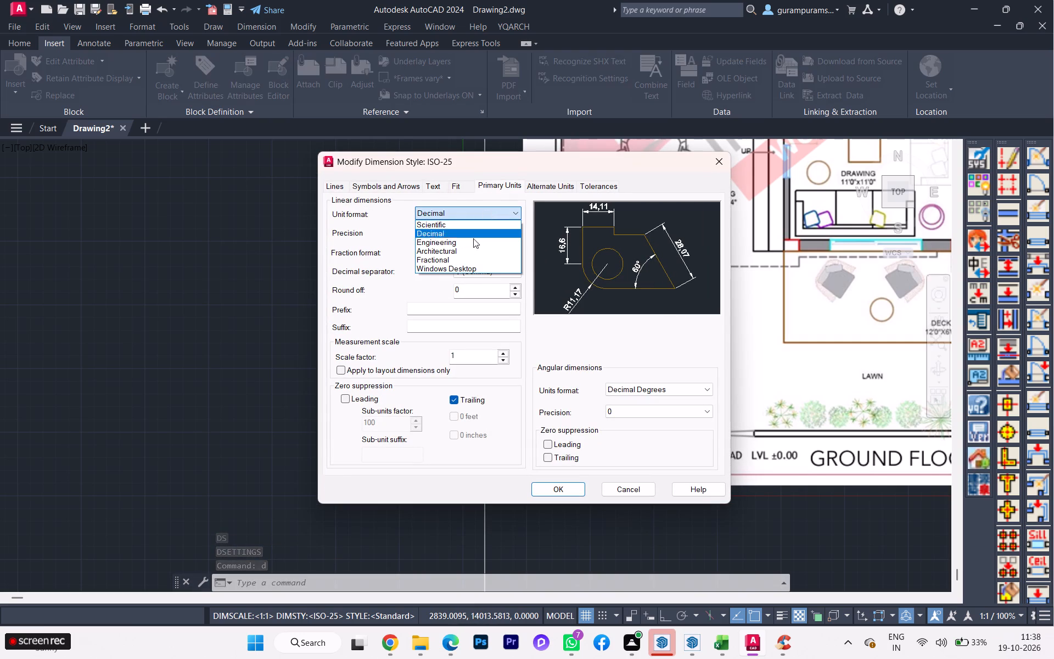
left_click(467, 243)
left_click(472, 237)
left_click(456, 258)
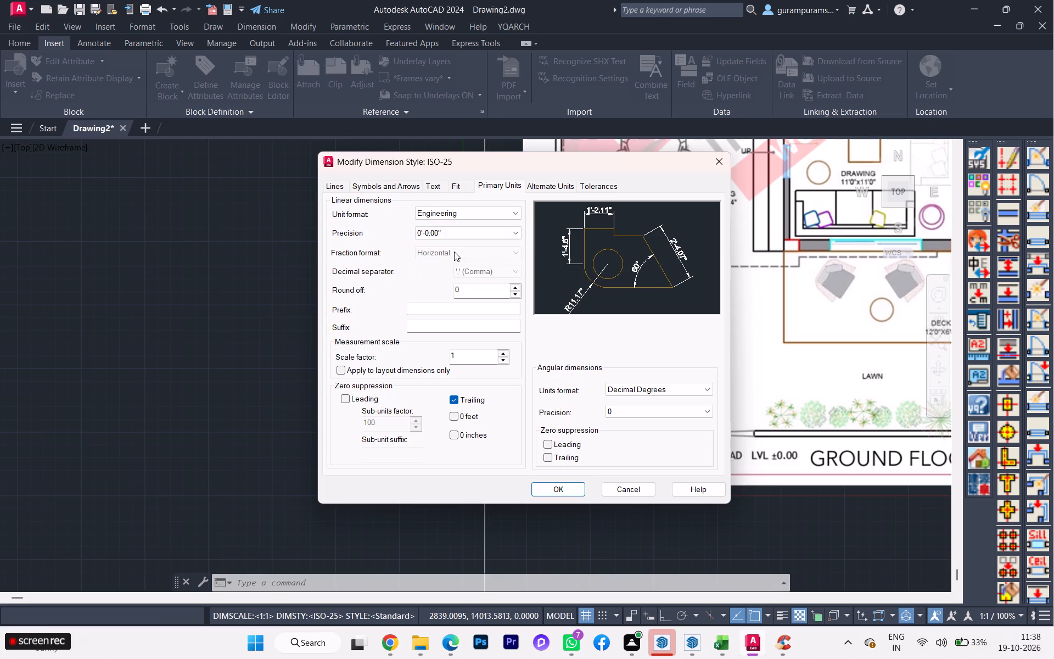
left_click(458, 238)
left_click(443, 257)
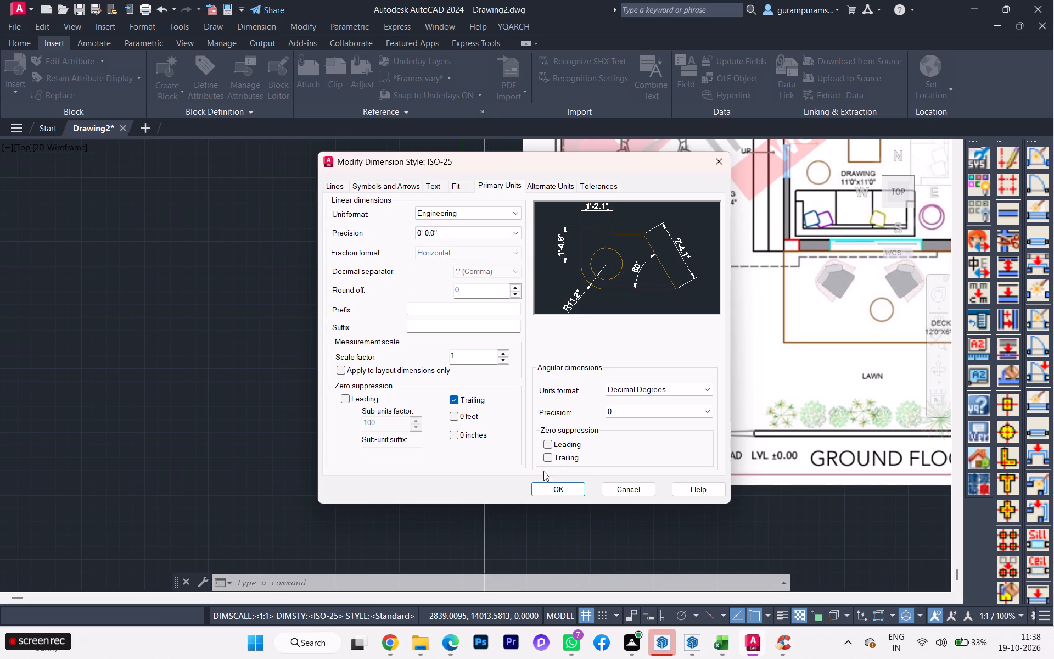
left_click(541, 489)
left_click(677, 267)
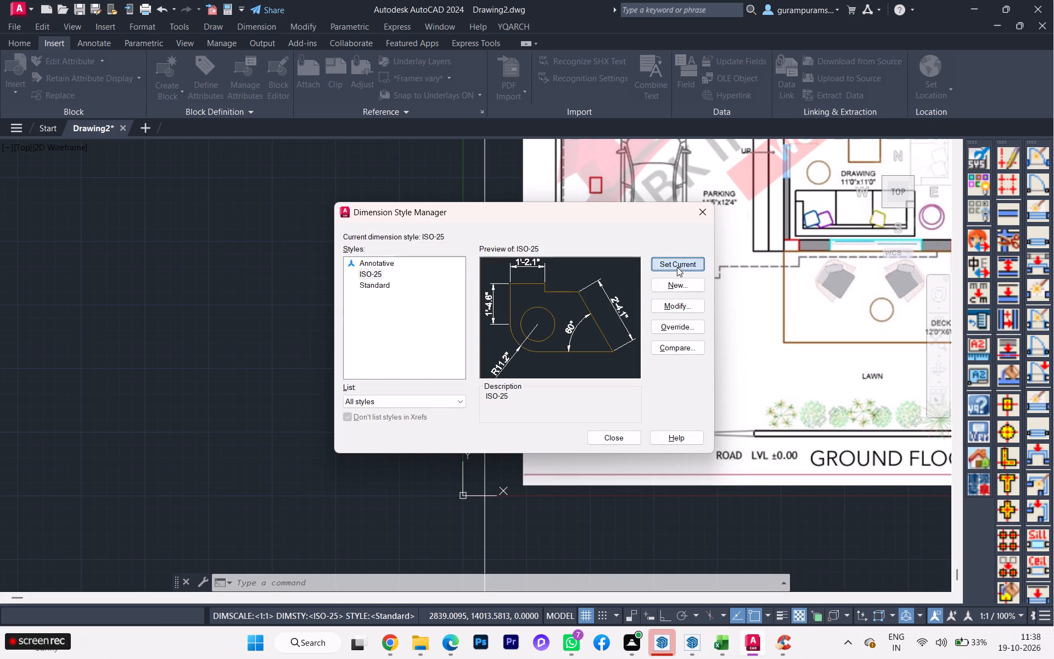
left_click(614, 433)
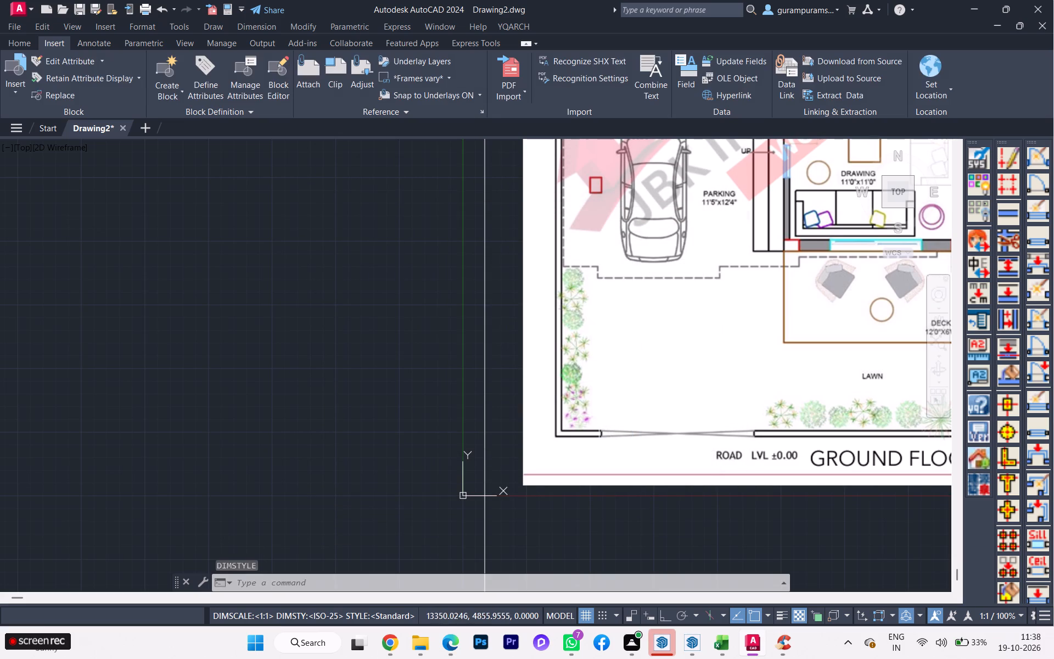
Configure the drawing units to Engineering length type, 0'-0.0" precision and Inches as the insertion scale.
key("u")
key("n")
key("Return")
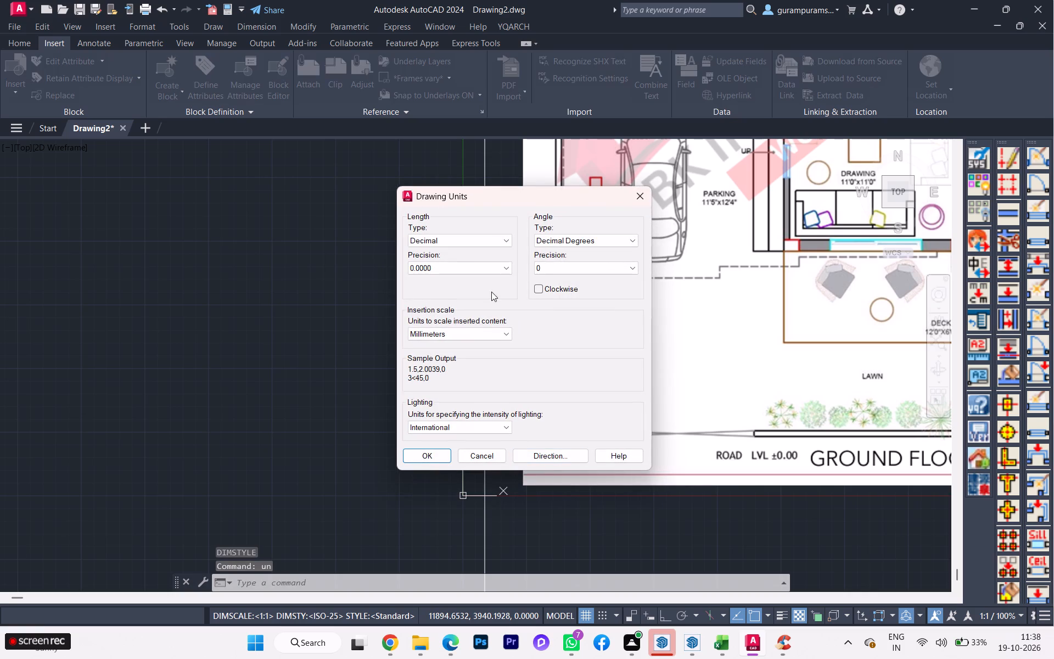
left_click(462, 237)
left_click(445, 266)
left_click(453, 258)
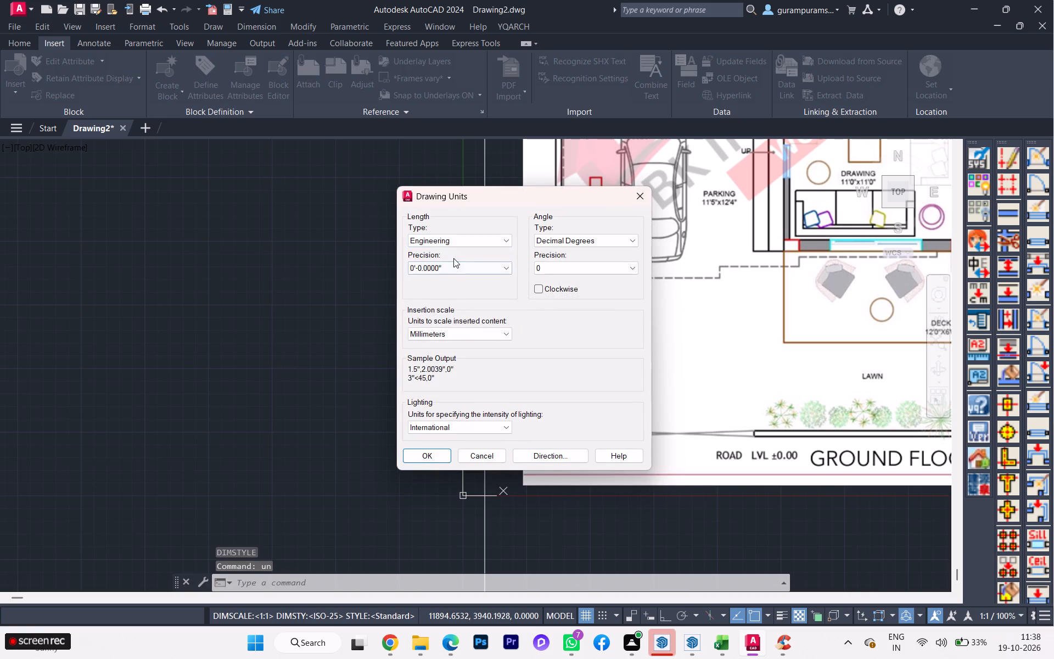
left_click(454, 269)
left_click(443, 291)
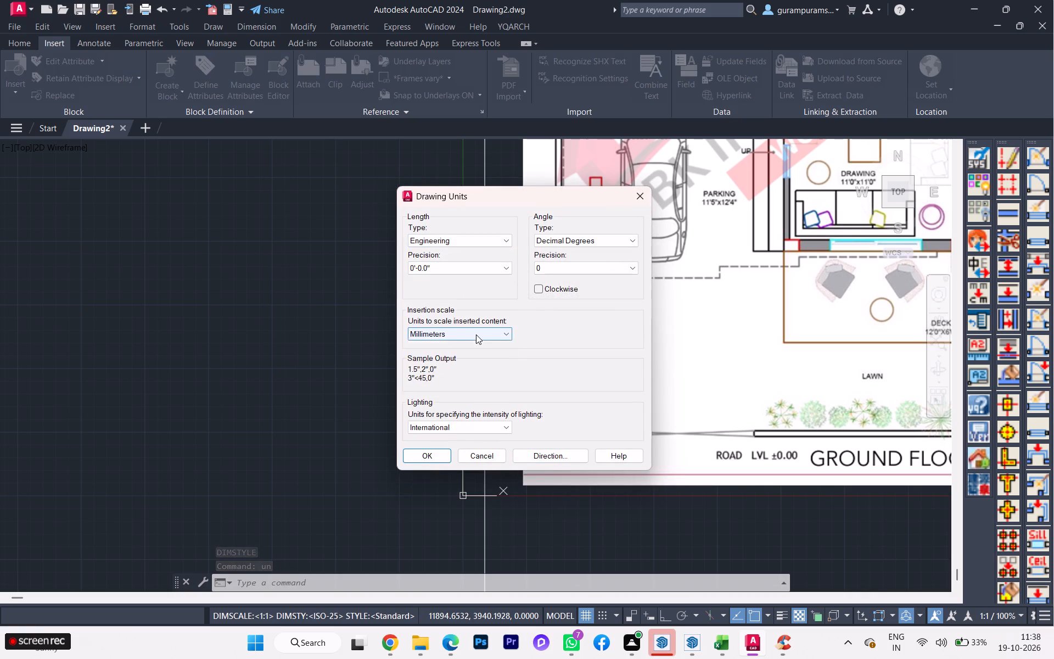
left_click(476, 334)
left_click(451, 354)
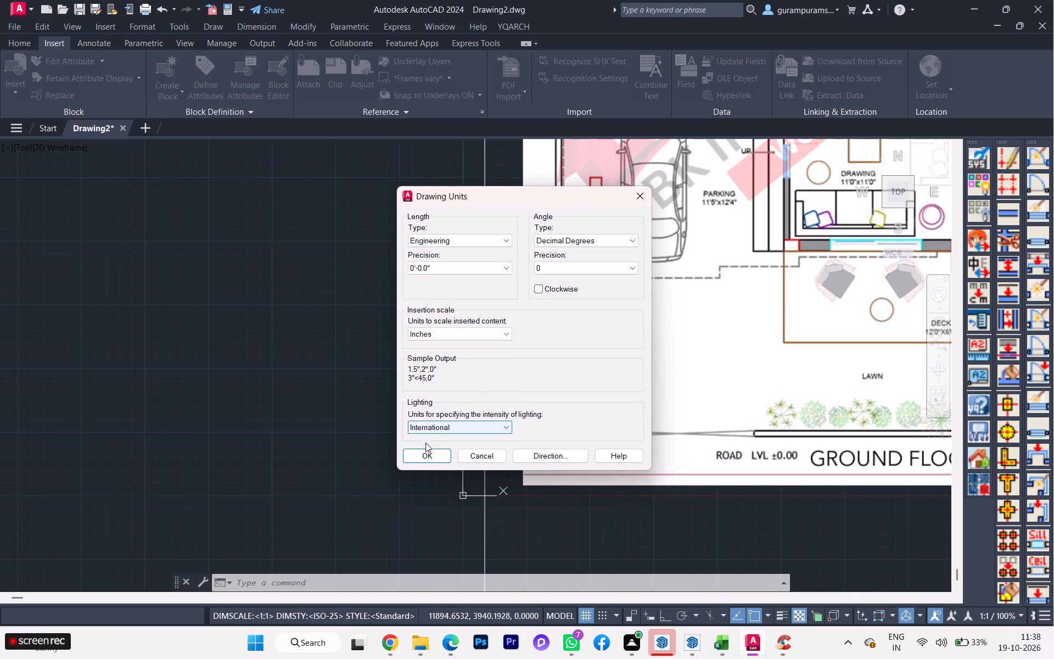
left_click(424, 453)
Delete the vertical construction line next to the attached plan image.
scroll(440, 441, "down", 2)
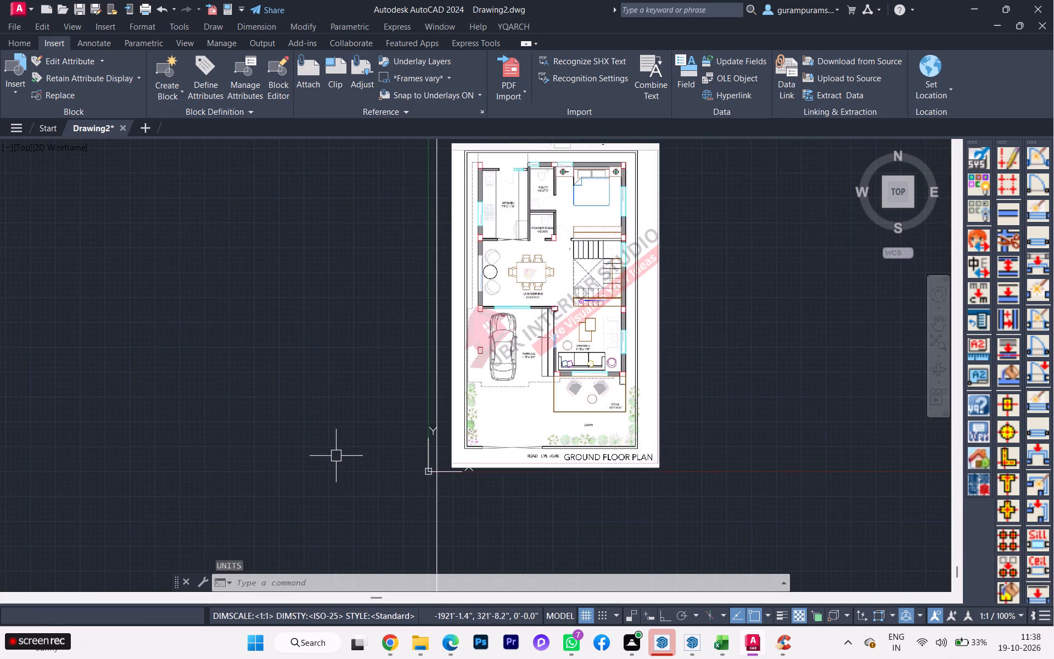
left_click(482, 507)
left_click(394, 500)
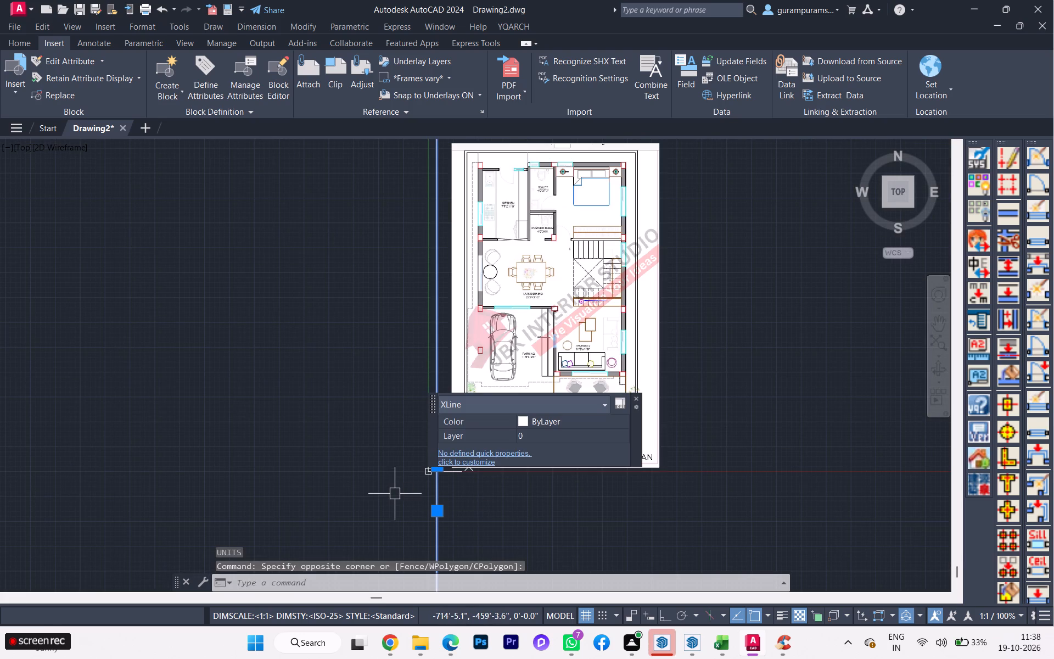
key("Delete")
Set the model space limits, keeping the default lower left corner and entering 100',100' as the upper right corner.
key("s")
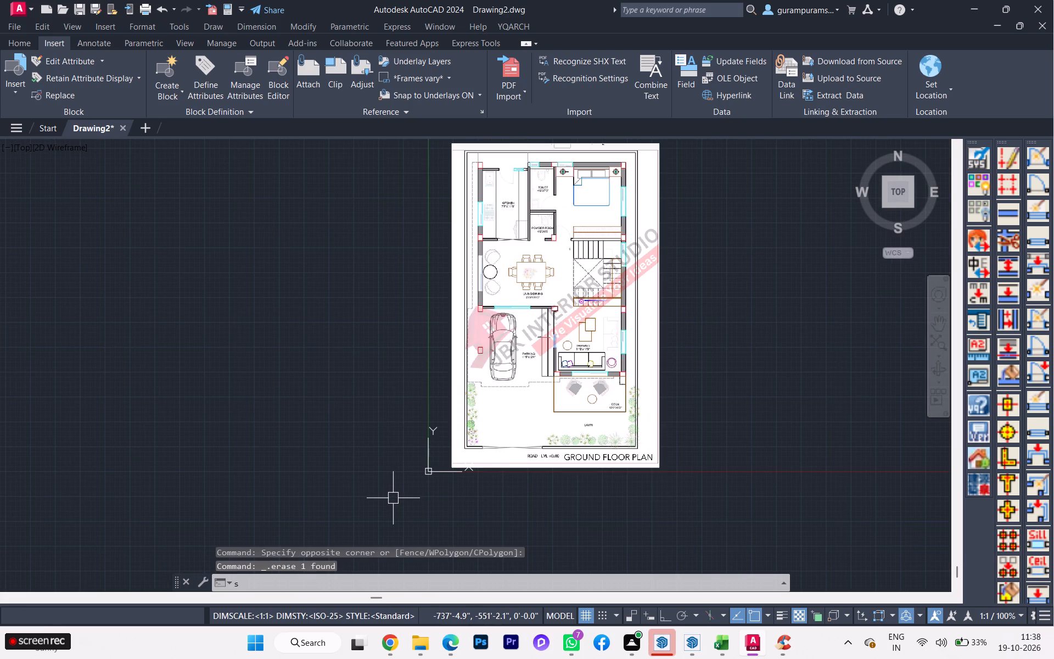
key("BackSpace")
type("li")
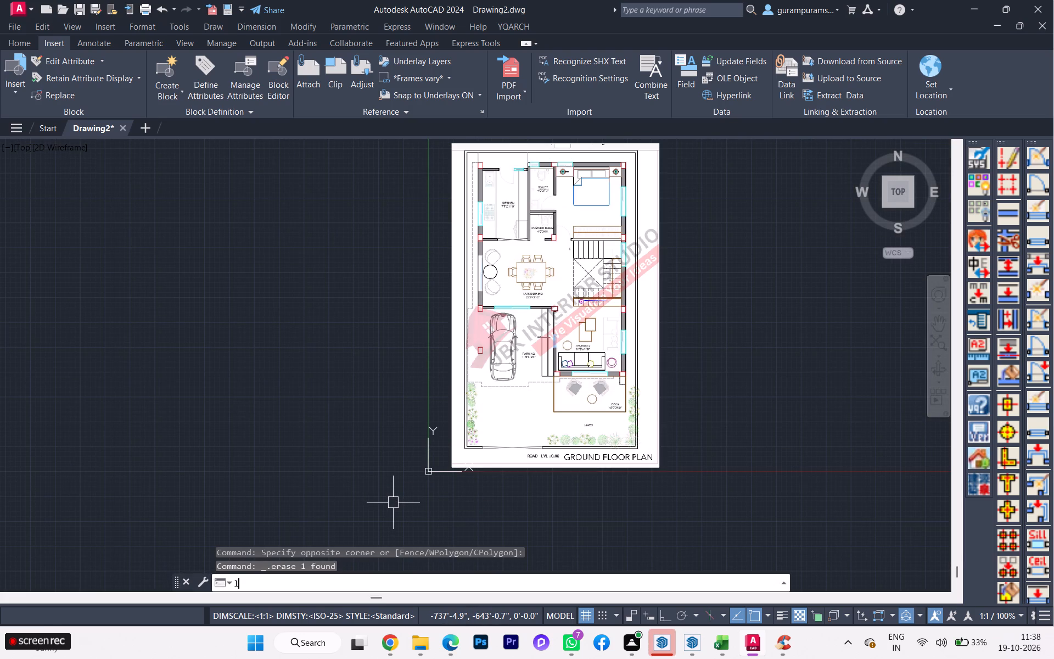
key("m")
key("o")
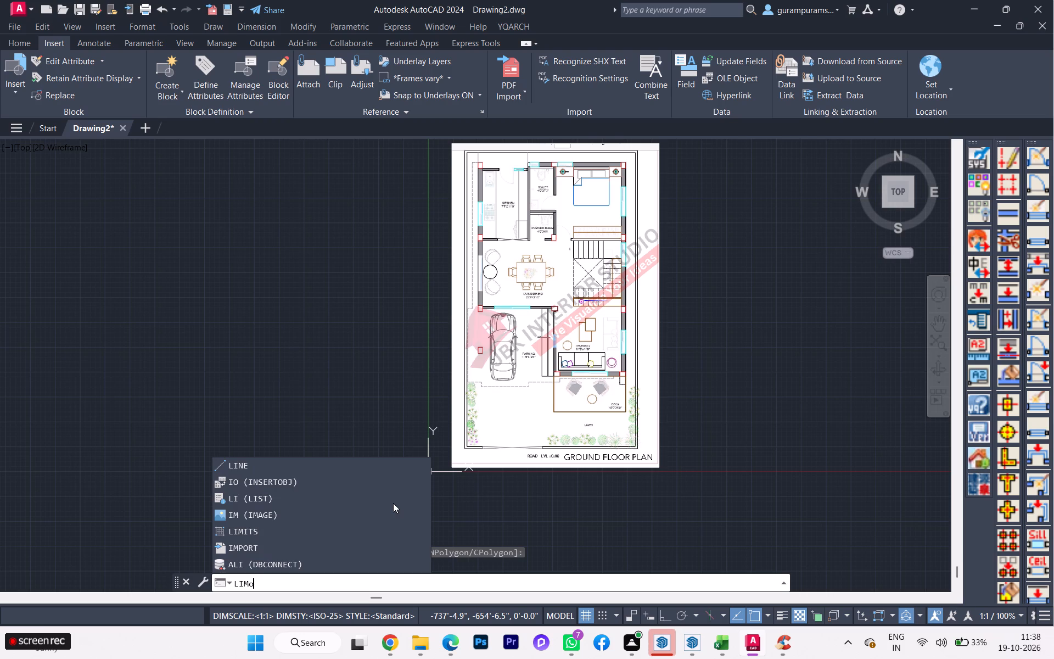
key("BackSpace")
key("i")
key("Return")
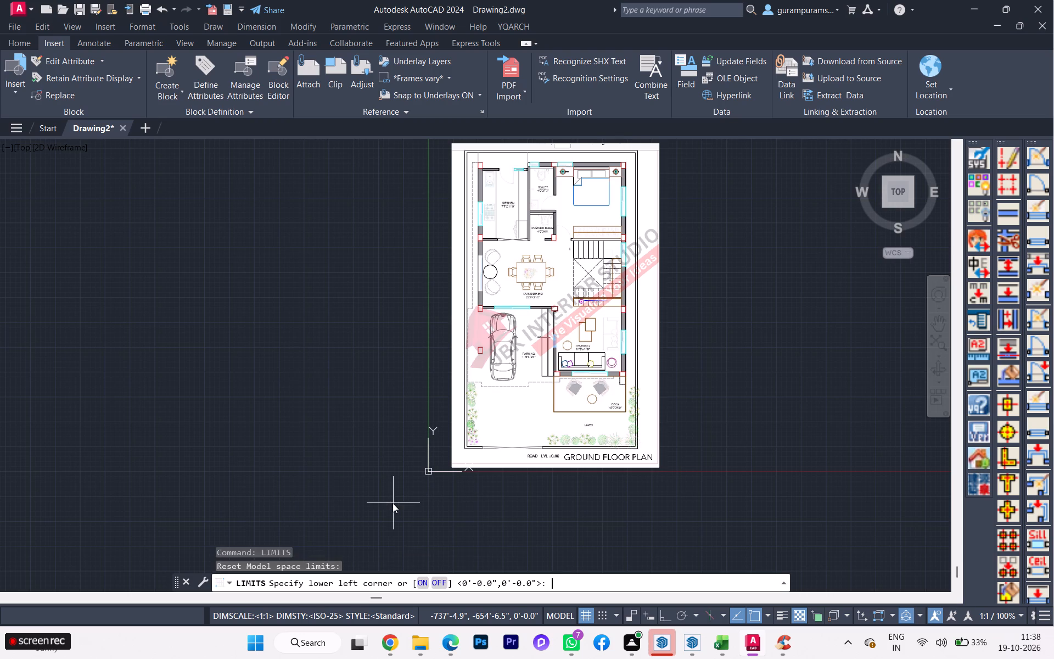
key("space")
type("100")
type("',100'")
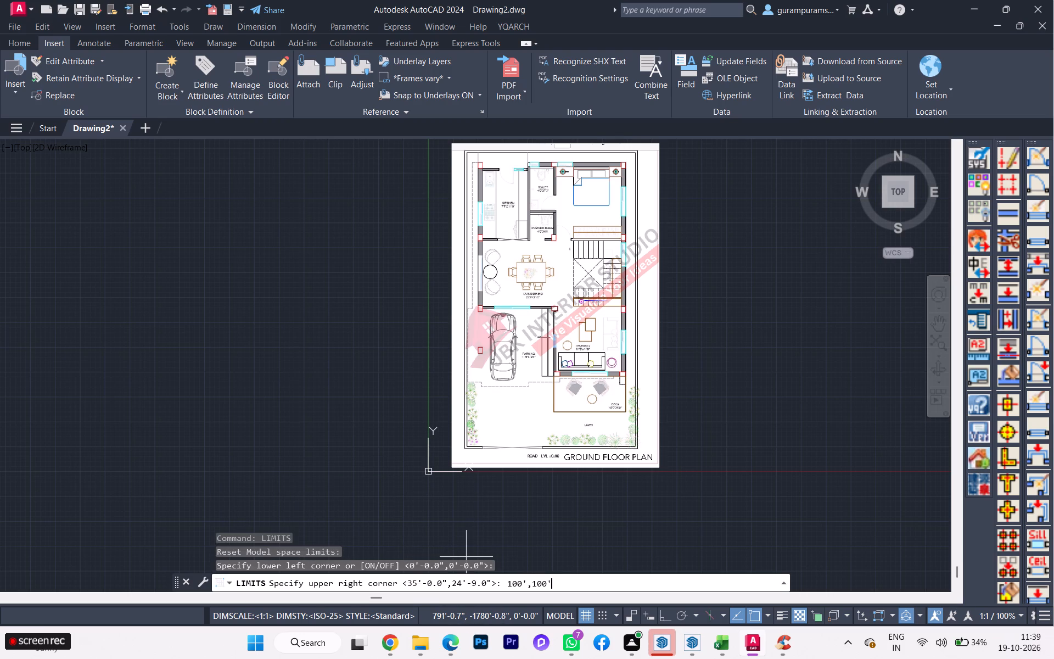
key("Return")
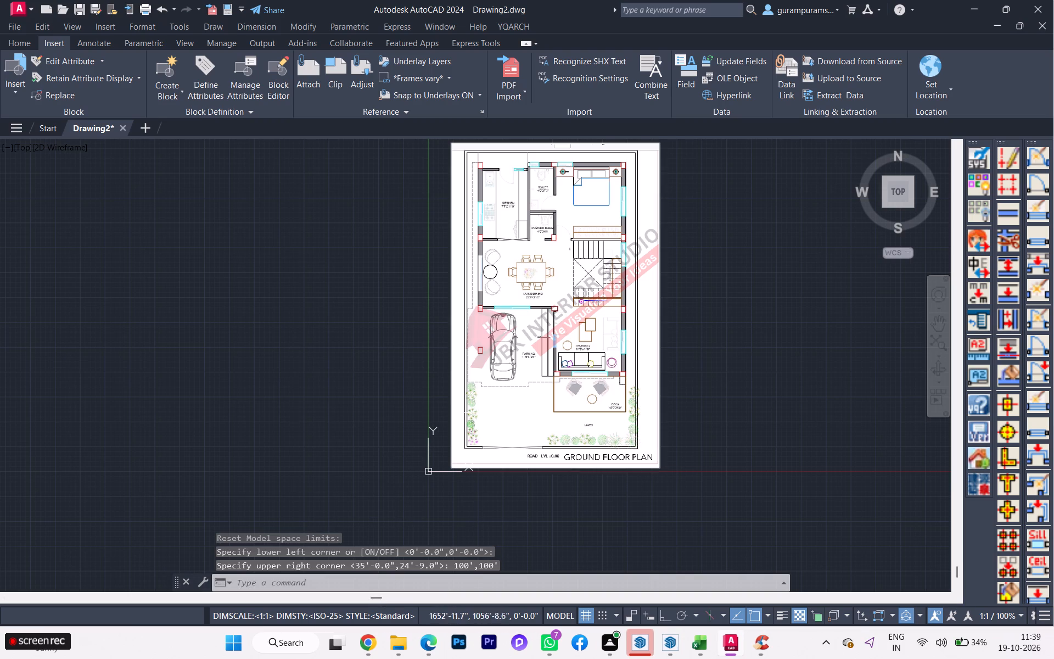
Move the ground floor plan image from its lower left corner farther along the X axis, away from the origin.
scroll(427, 505, "up", 1)
left_click(494, 449)
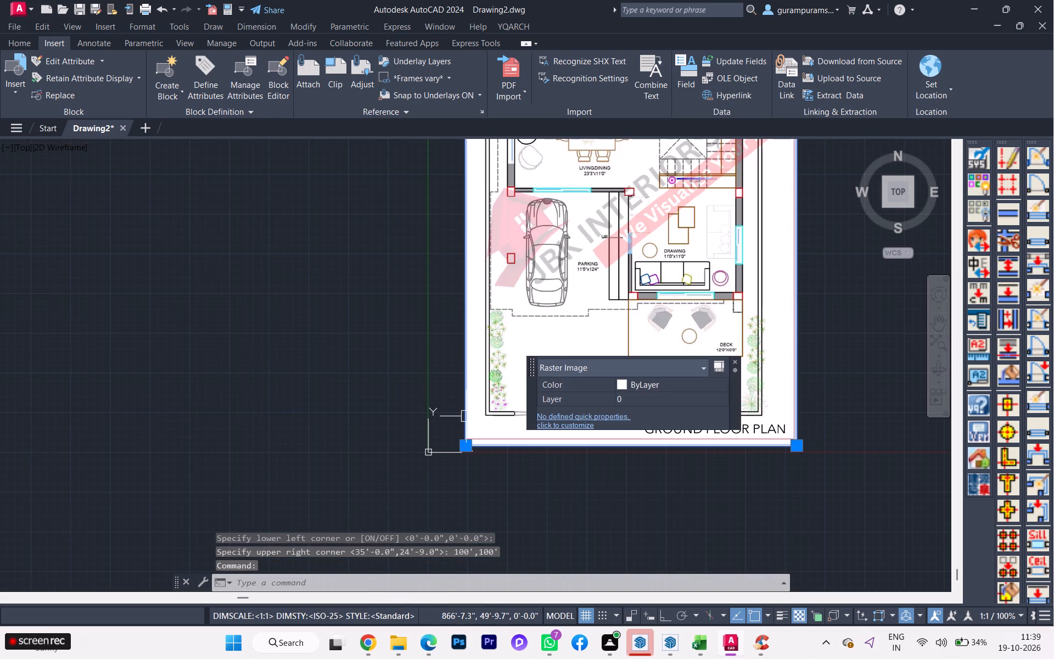
key("m")
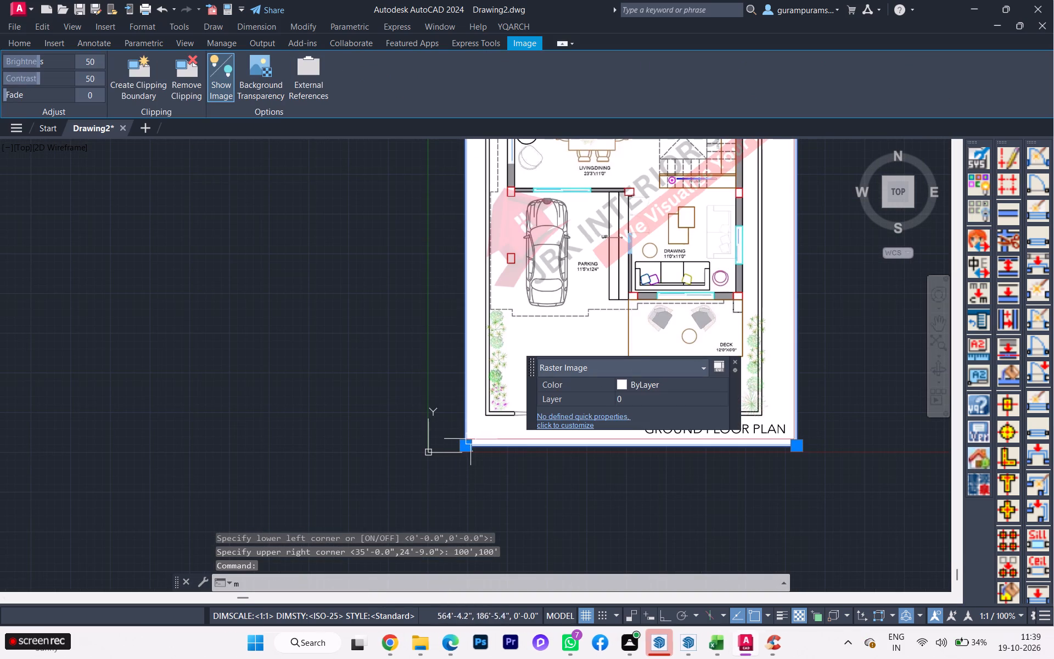
key("Return")
left_click(471, 445)
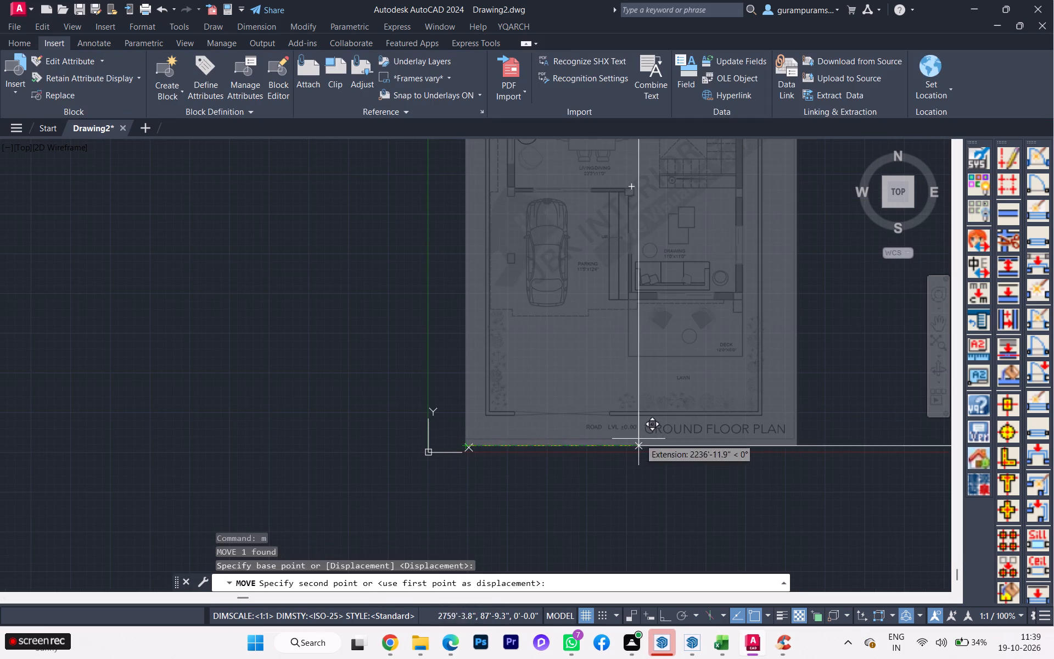
left_click(666, 437)
Open the Drafting Settings and examine the polar tracking options with their increment angles, plus the object snap and 3D object snap modes.
scroll(456, 467, "down", 1)
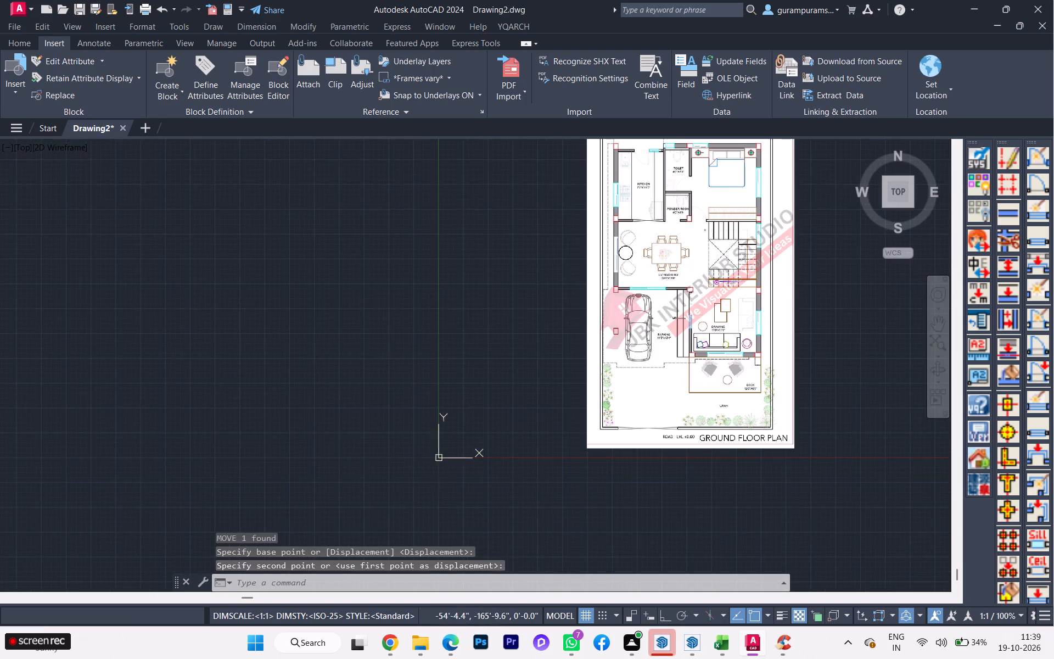
scroll(446, 462, "up", 1)
key("d")
key("s")
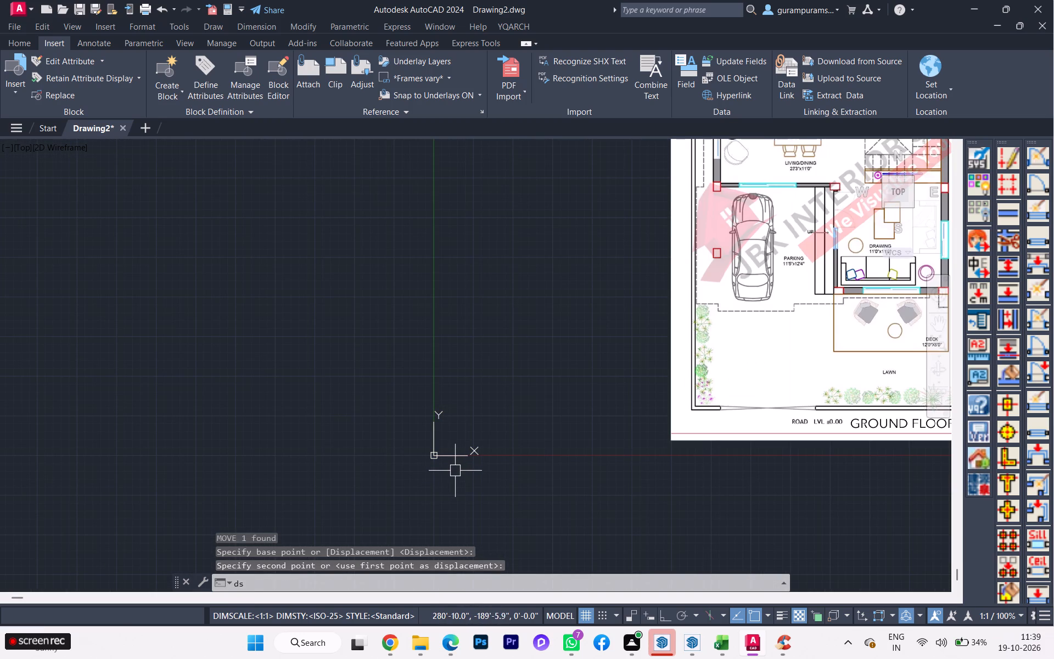
key("Return")
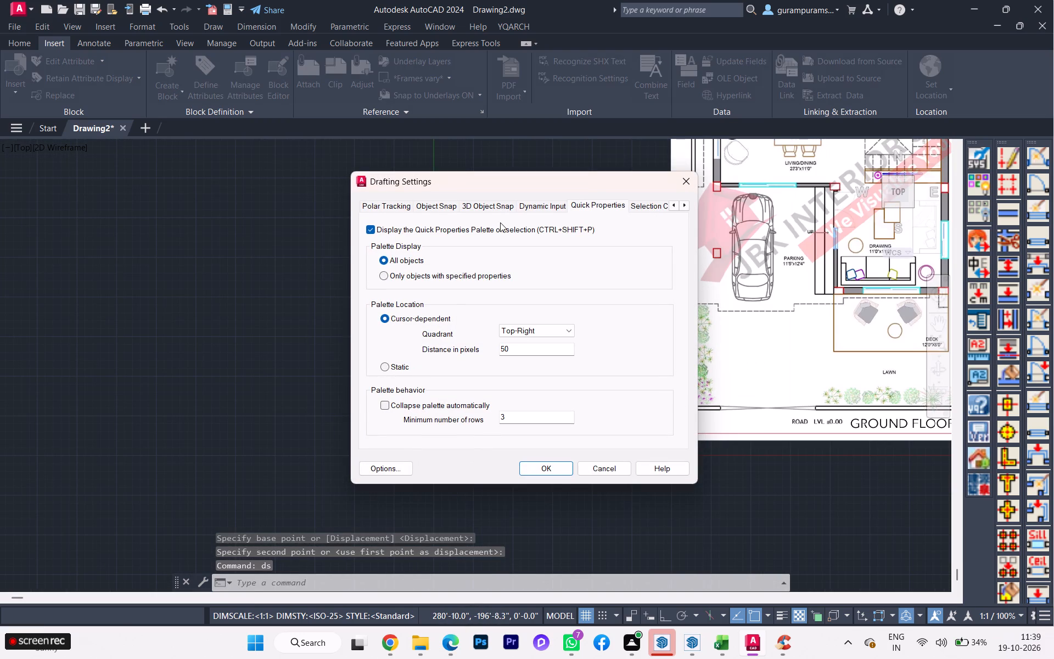
left_click(433, 206)
left_click(402, 208)
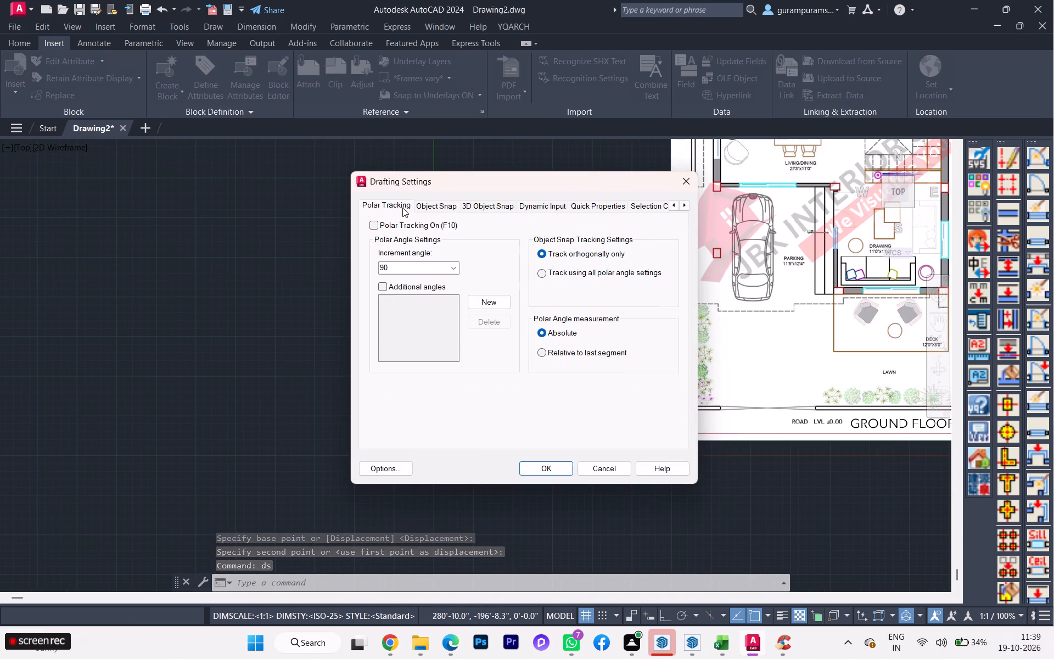
left_click(465, 206)
left_click(391, 205)
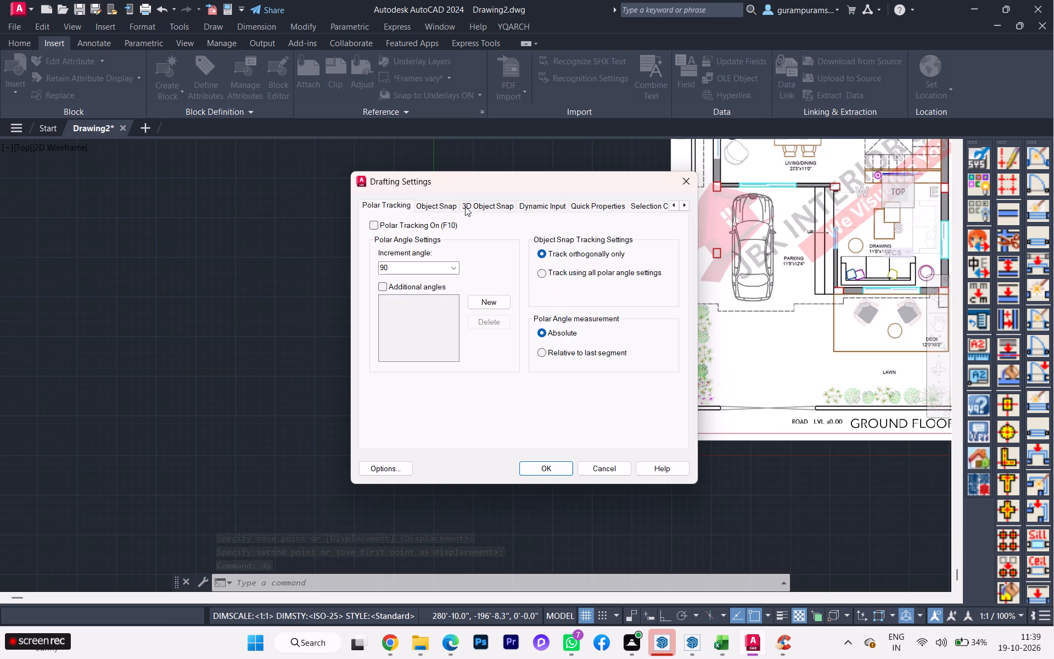
left_click(495, 200)
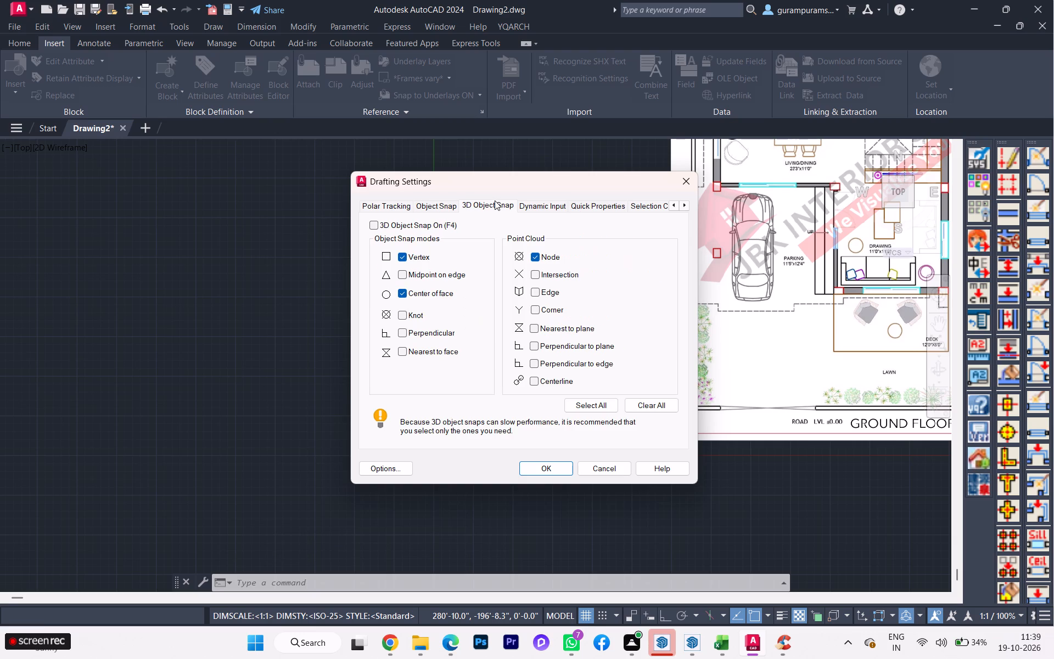
left_click(427, 204)
left_click(393, 205)
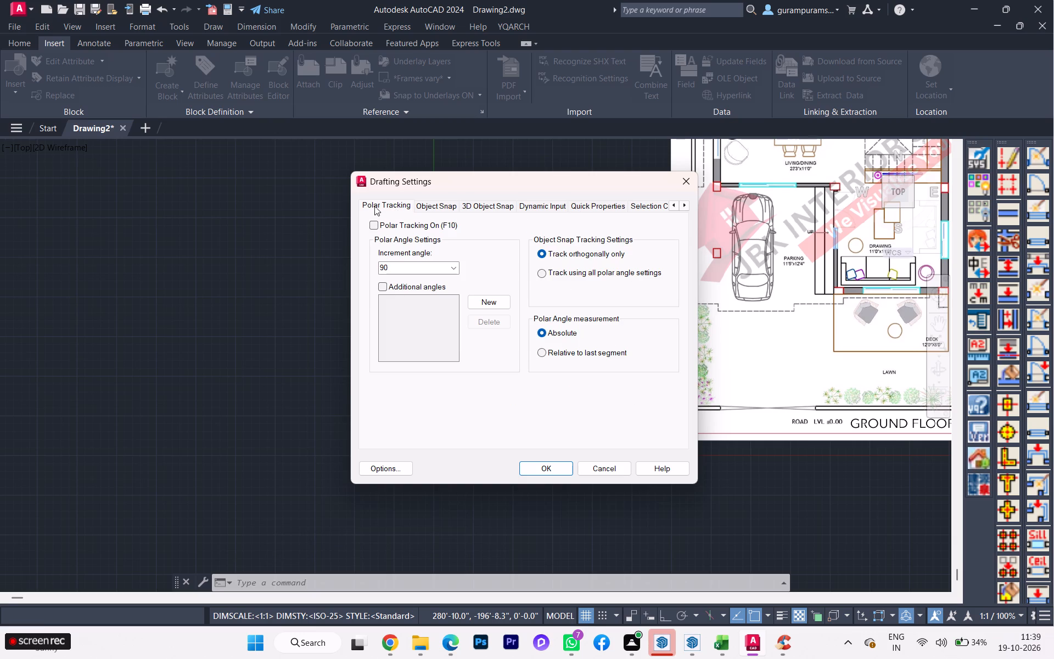
left_click(379, 224)
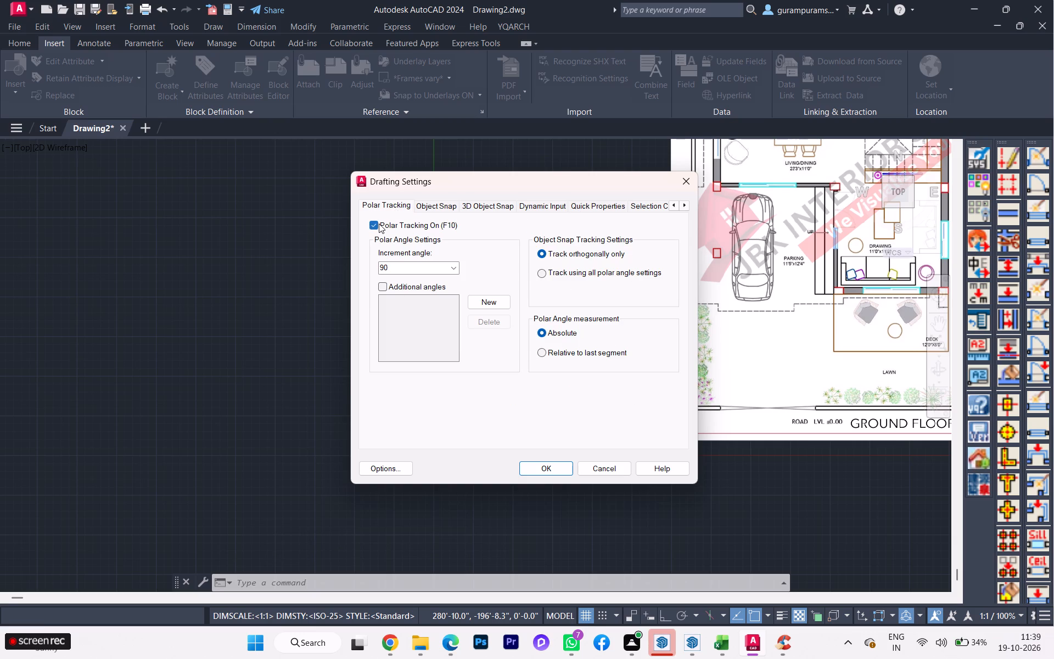
left_click(379, 224)
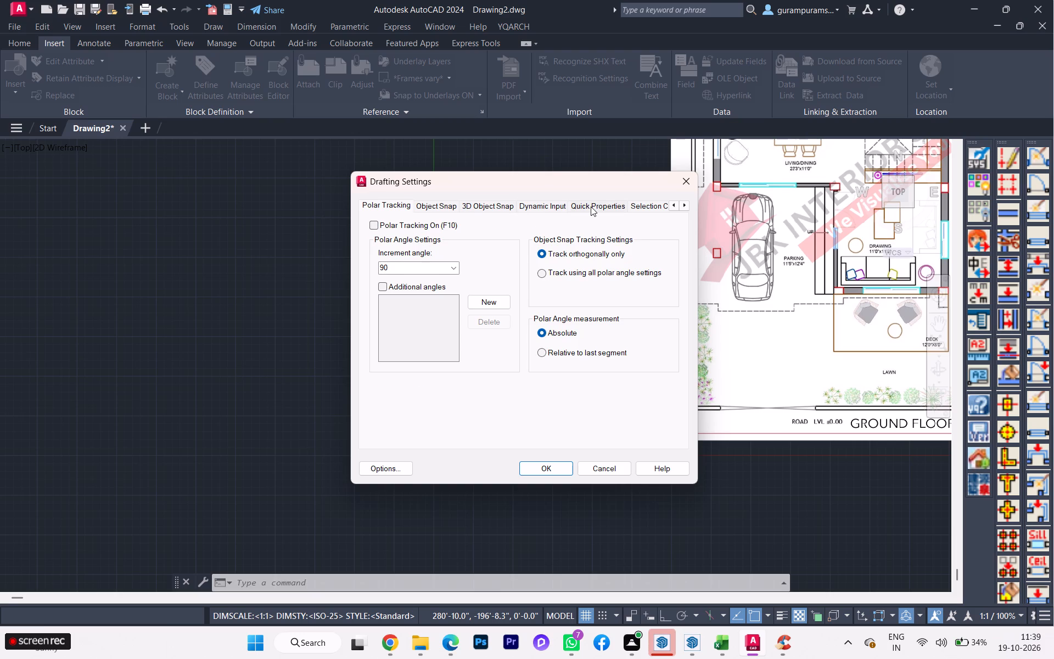
left_click(591, 206)
left_click(436, 206)
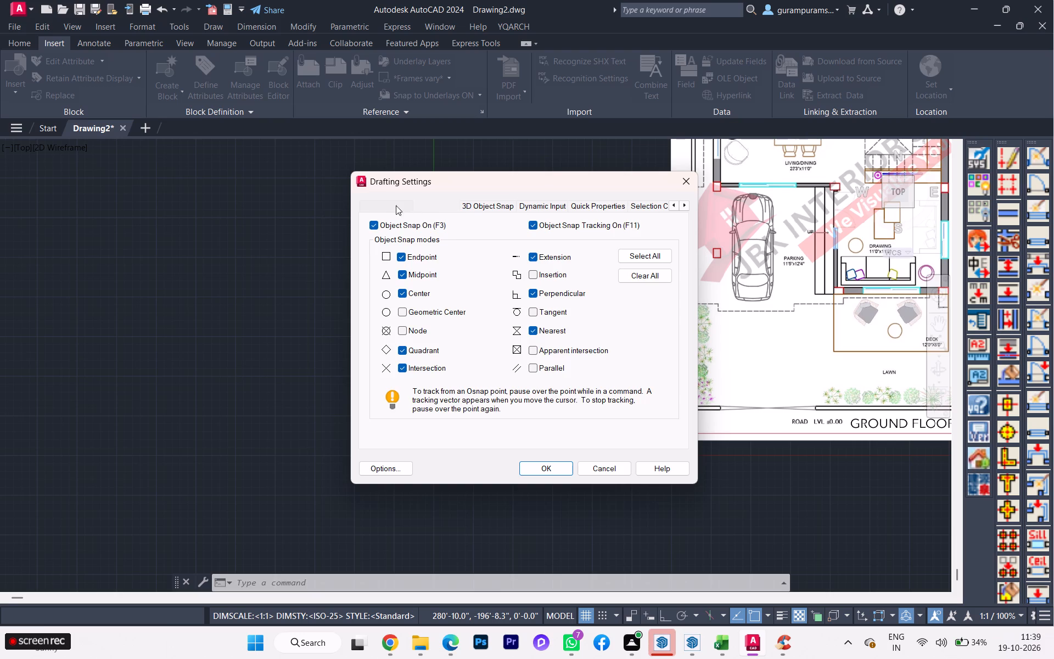
left_click(390, 205)
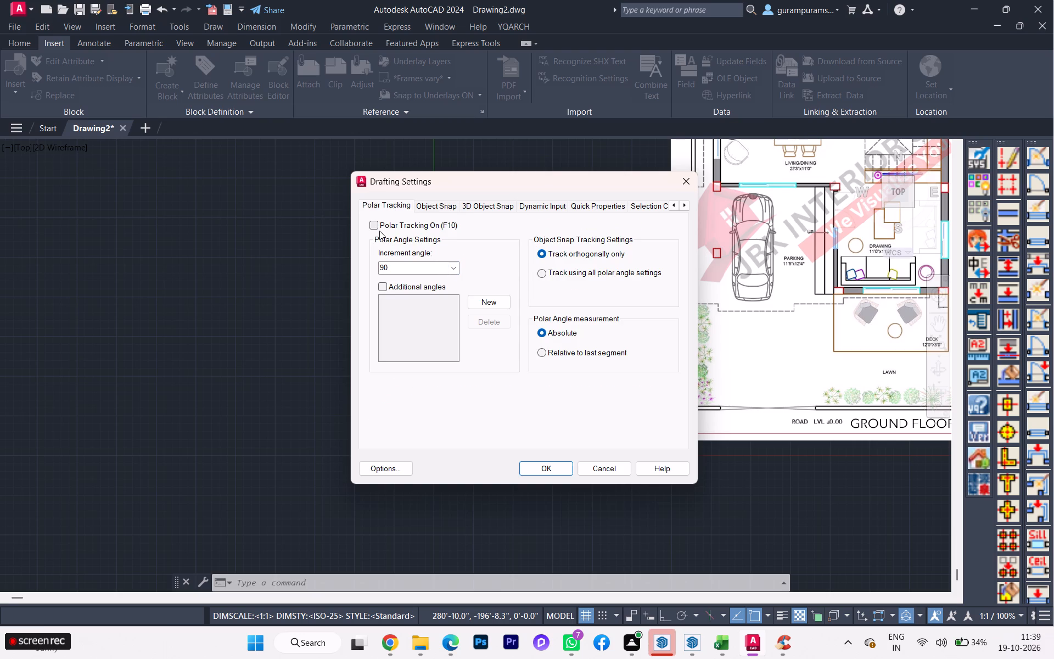
left_click(415, 269)
left_click(450, 265)
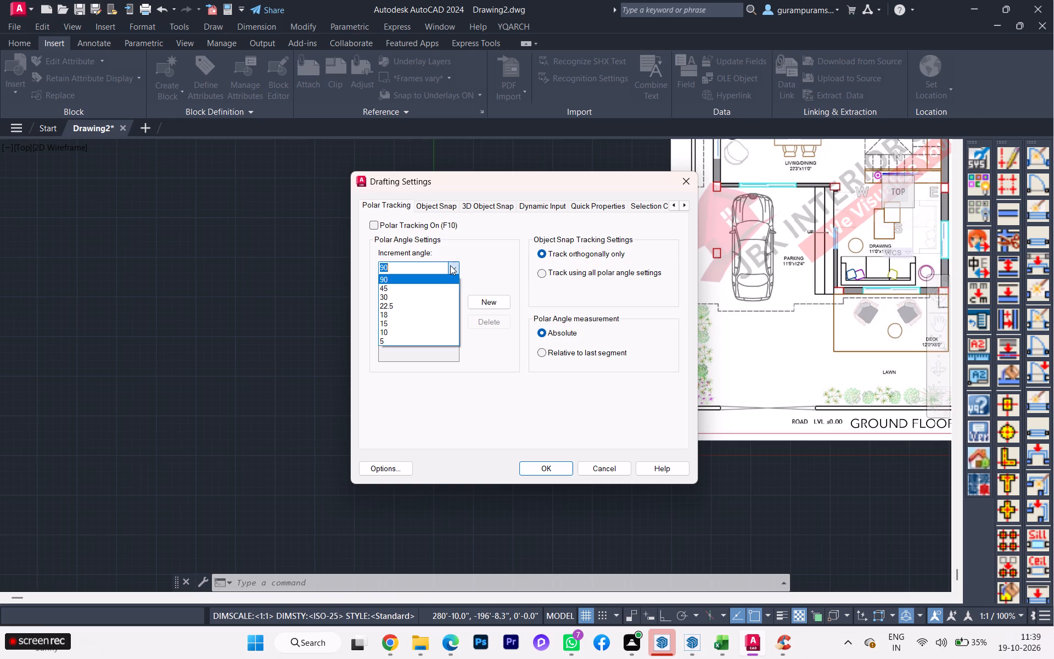
left_click(450, 265)
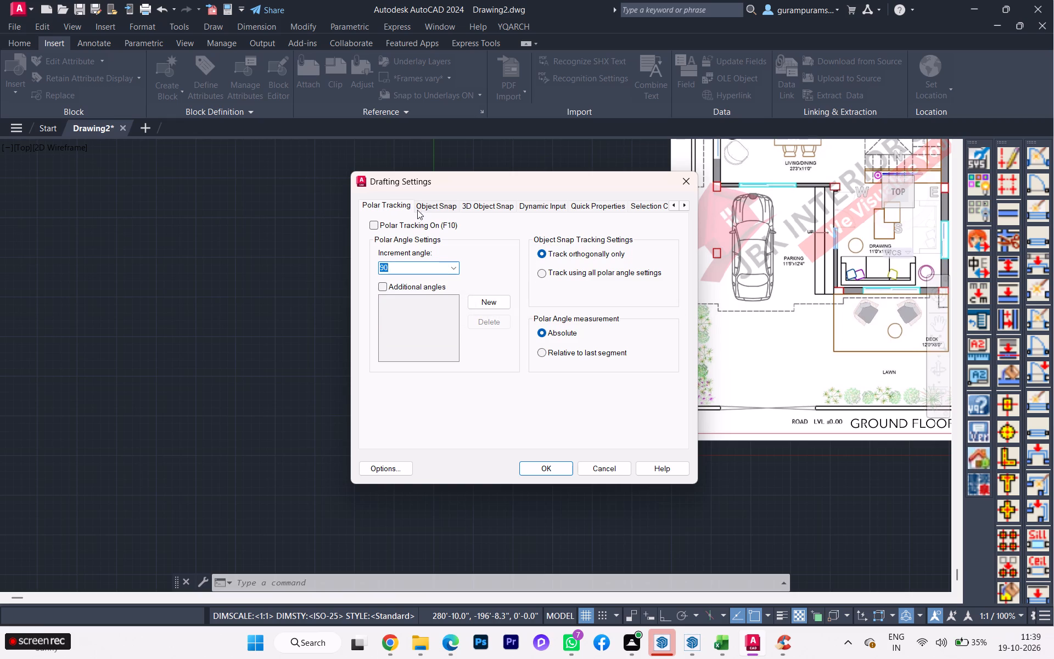
Look through the object snap, 3D object snap, dynamic input, quick properties and selection cycling settings.
left_click(422, 209)
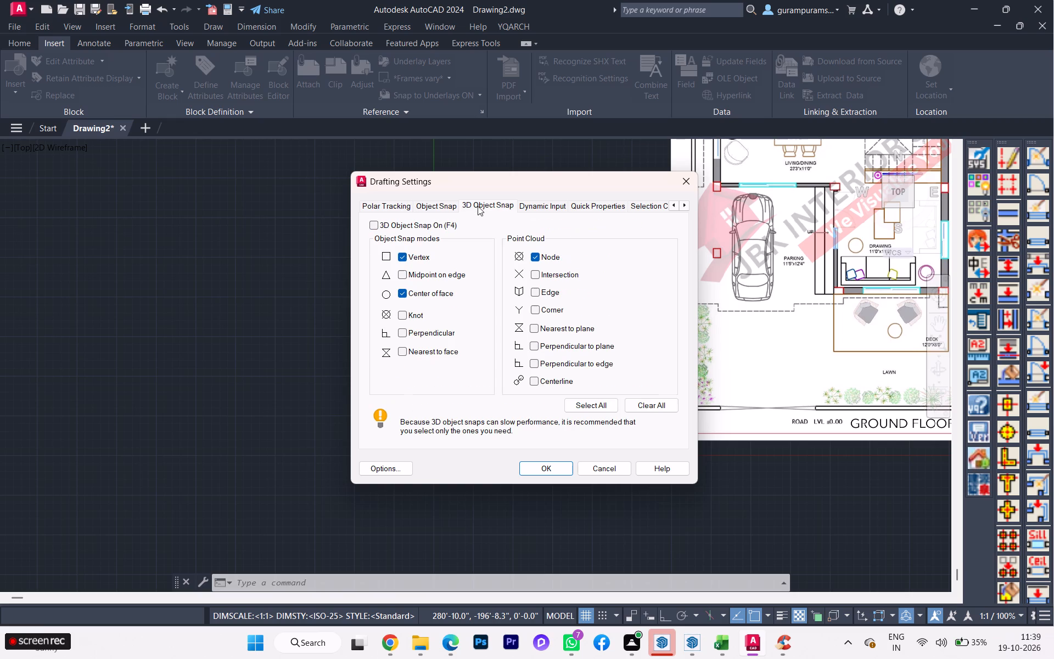
left_click(478, 206)
left_click(526, 206)
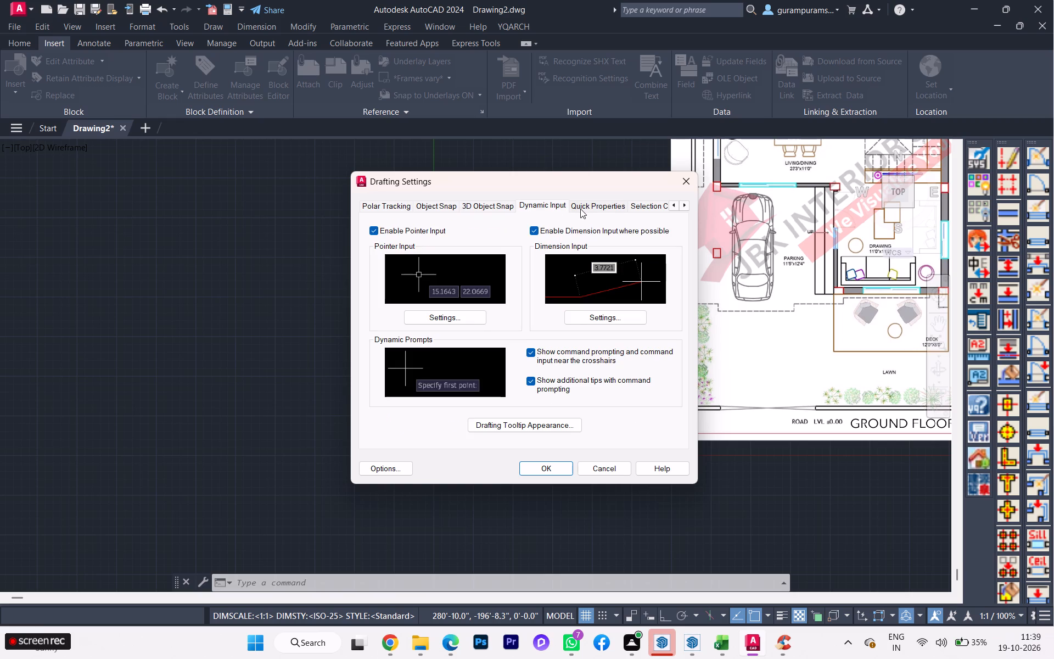
left_click(597, 204)
left_click(638, 203)
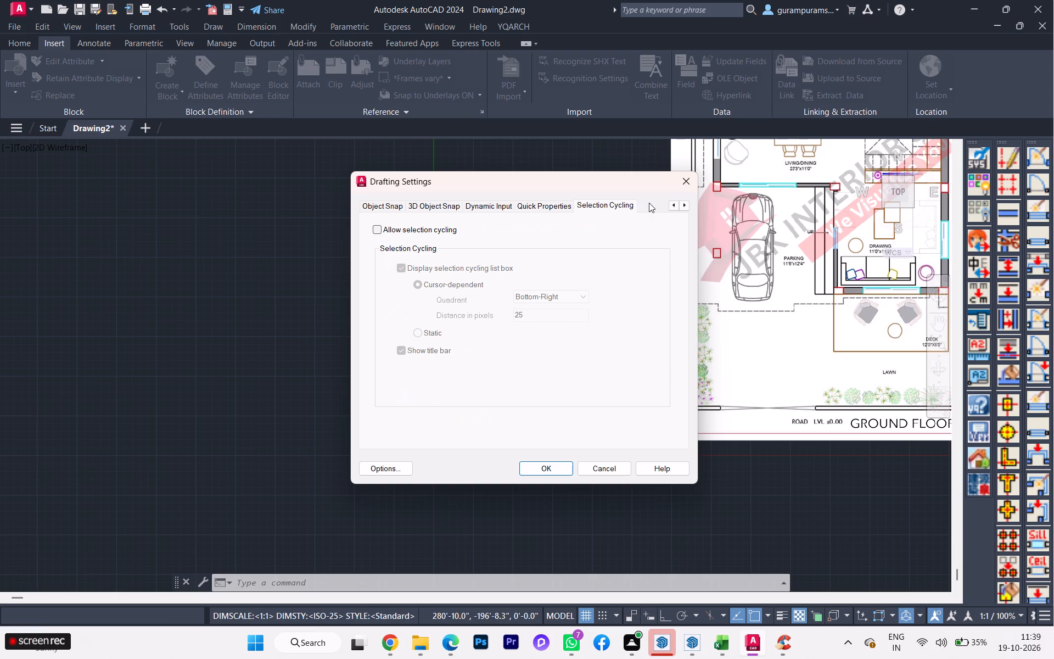
left_click(652, 204)
left_click(384, 208)
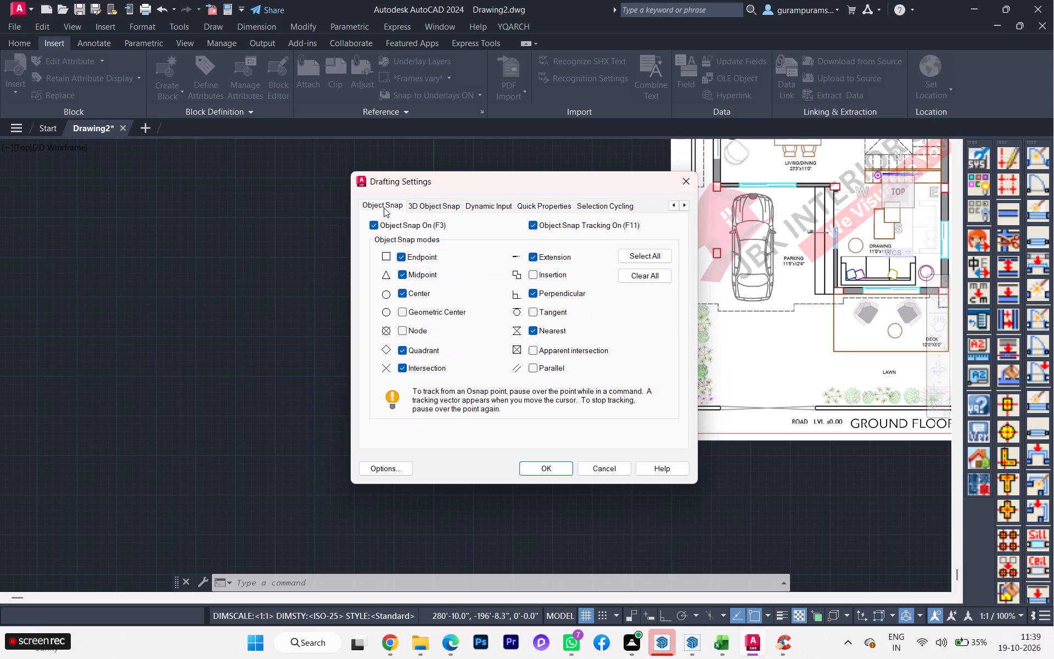
scroll(487, 259, "down", 1)
scroll(487, 259, "up", 2)
scroll(402, 404, "up", 2)
left_click(374, 207)
left_click(446, 203)
left_click(495, 205)
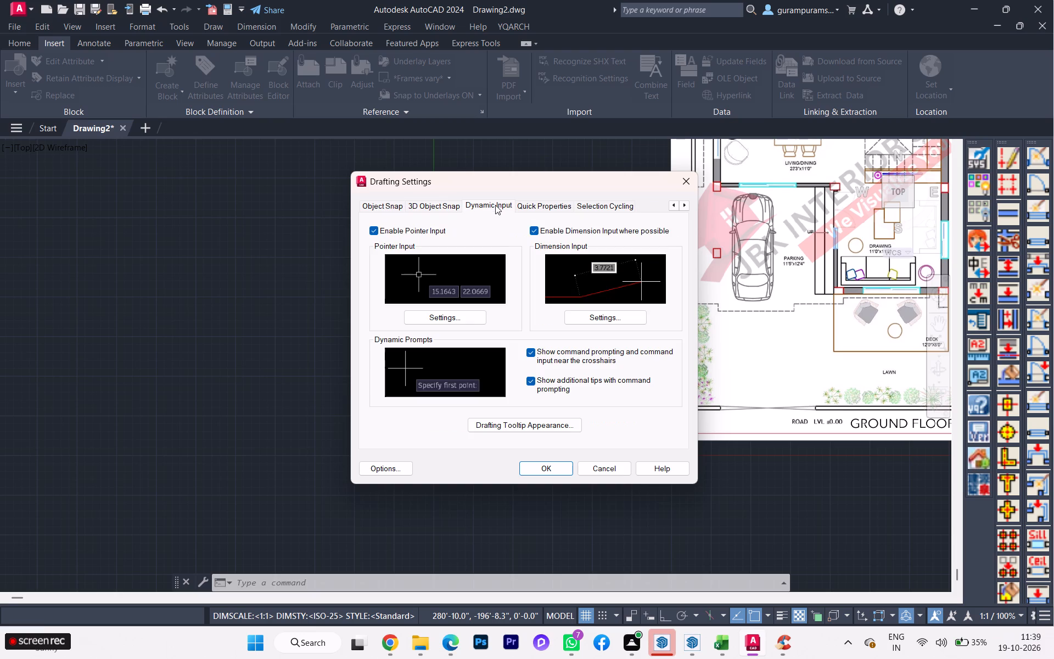
left_click(561, 208)
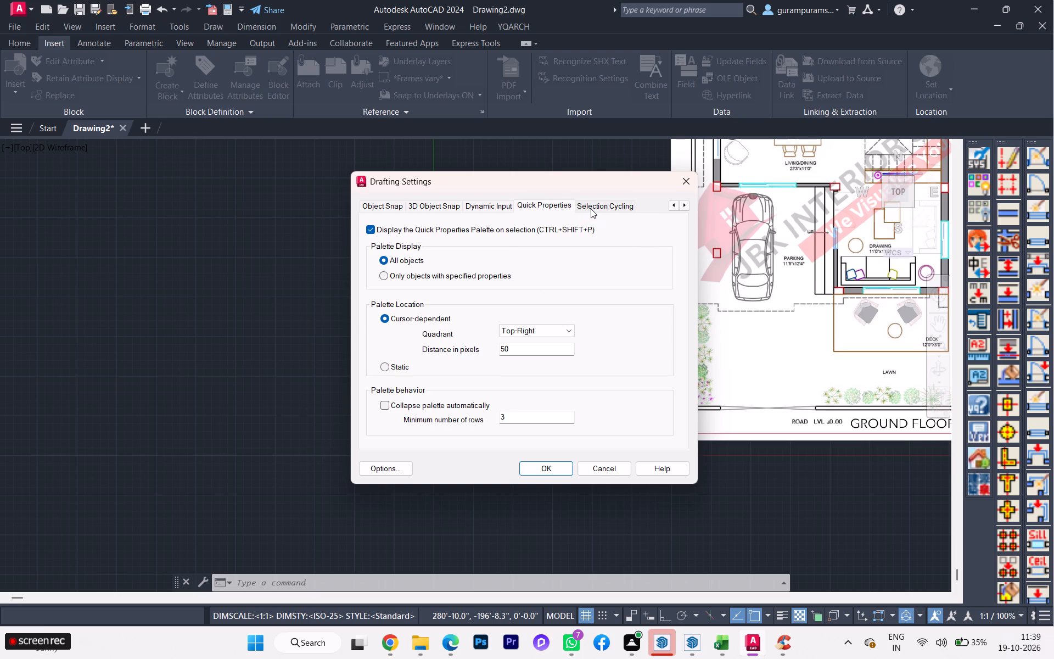
left_click(591, 209)
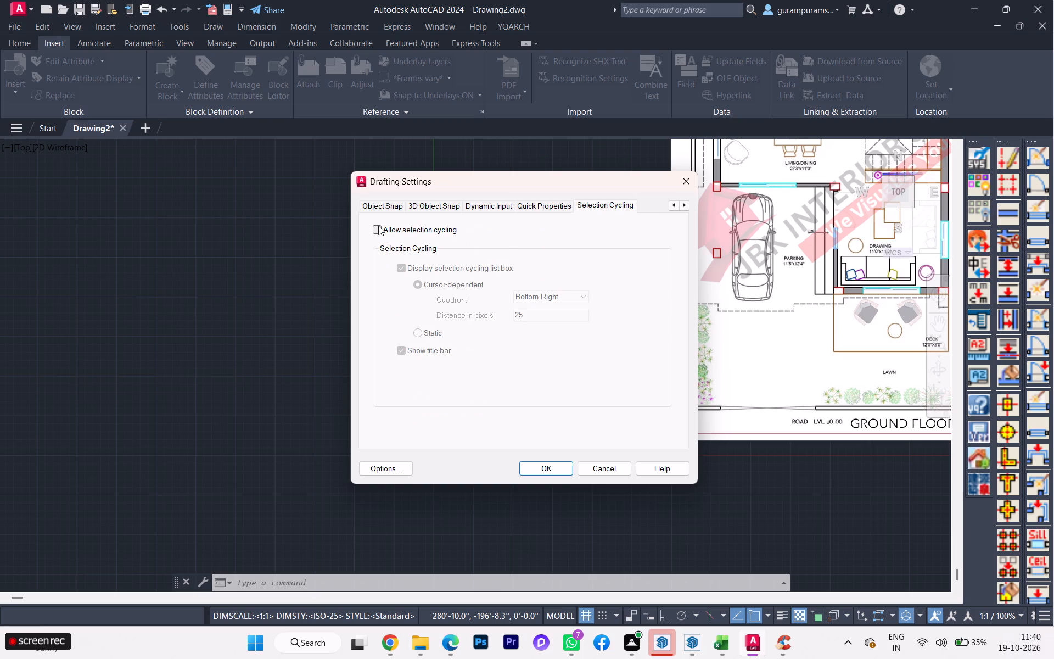
left_click(378, 226)
left_click(378, 226)
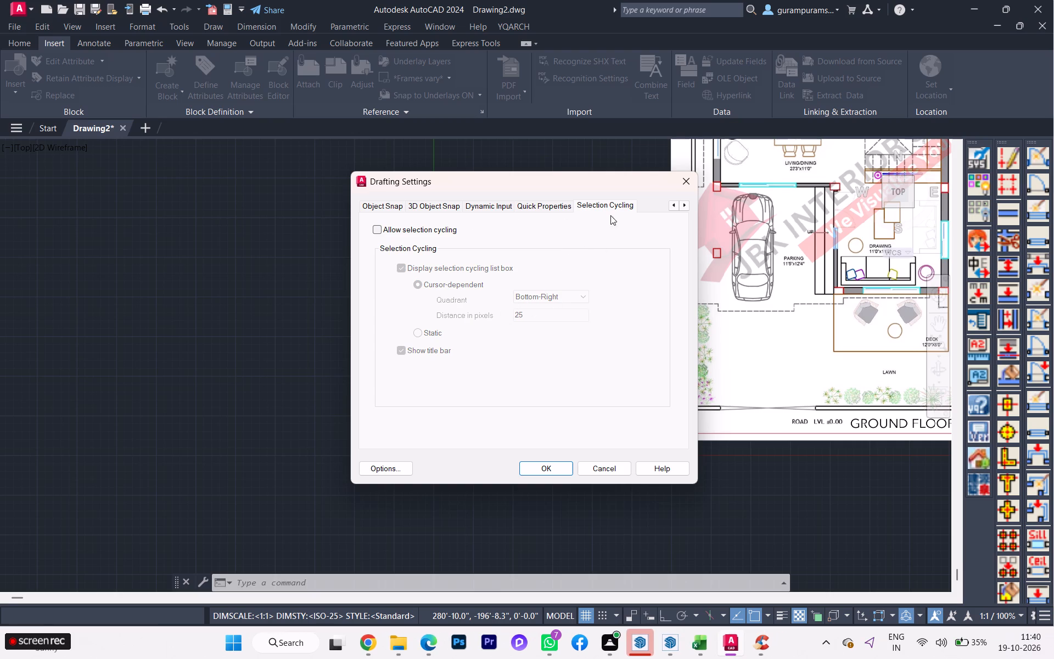
Set the grid behavior to allow subdivision below grid spacing and not to display the grid beyond the limits.
left_click(673, 208)
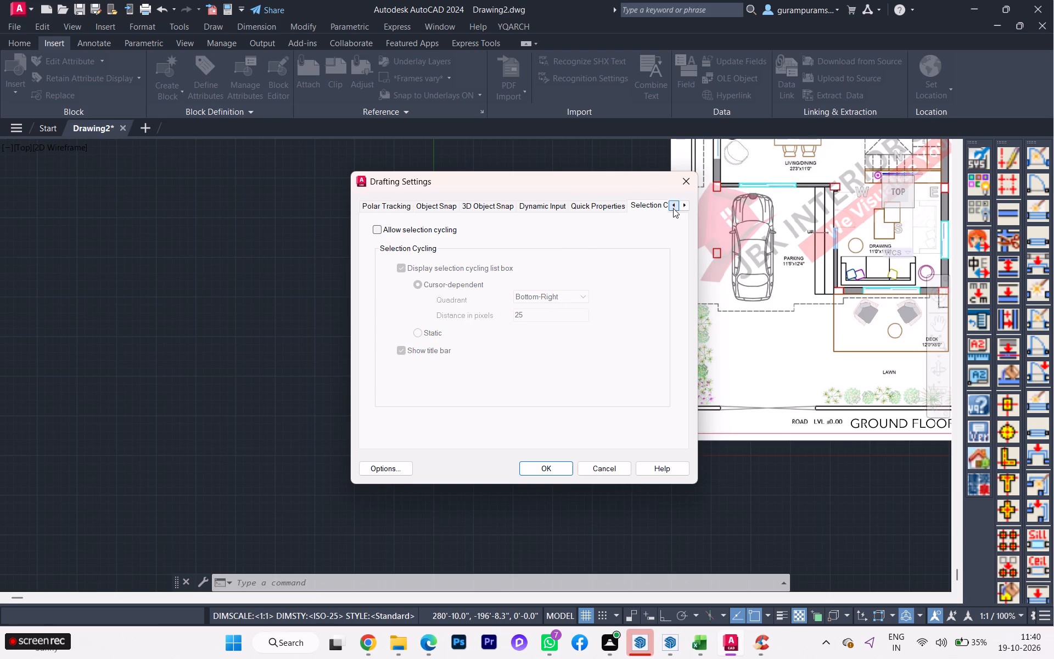
left_click(673, 208)
left_click(673, 208)
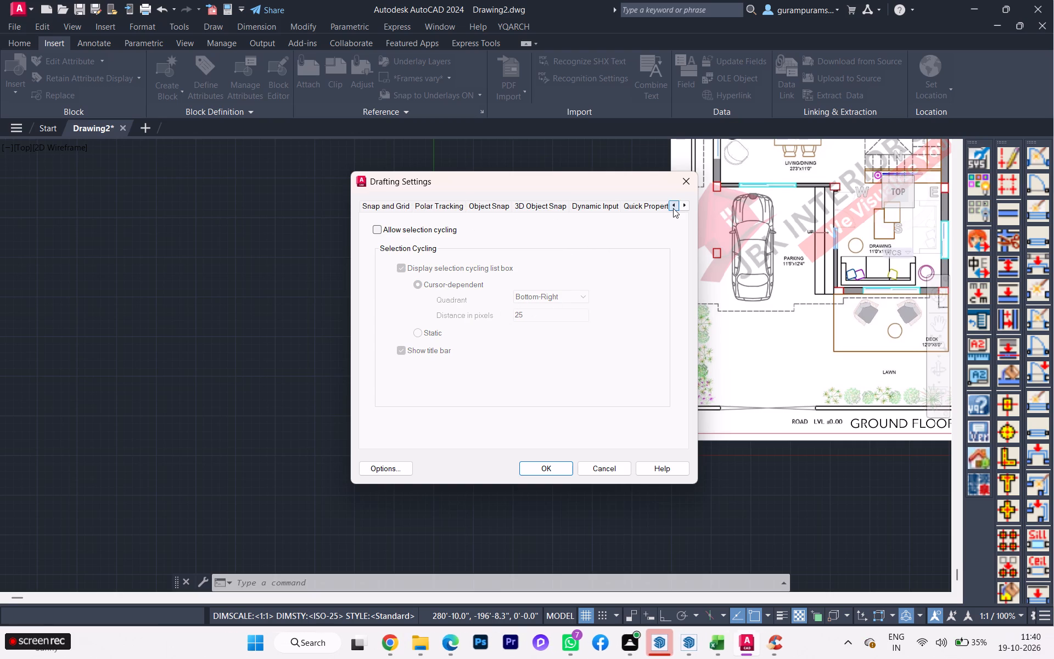
left_click(395, 209)
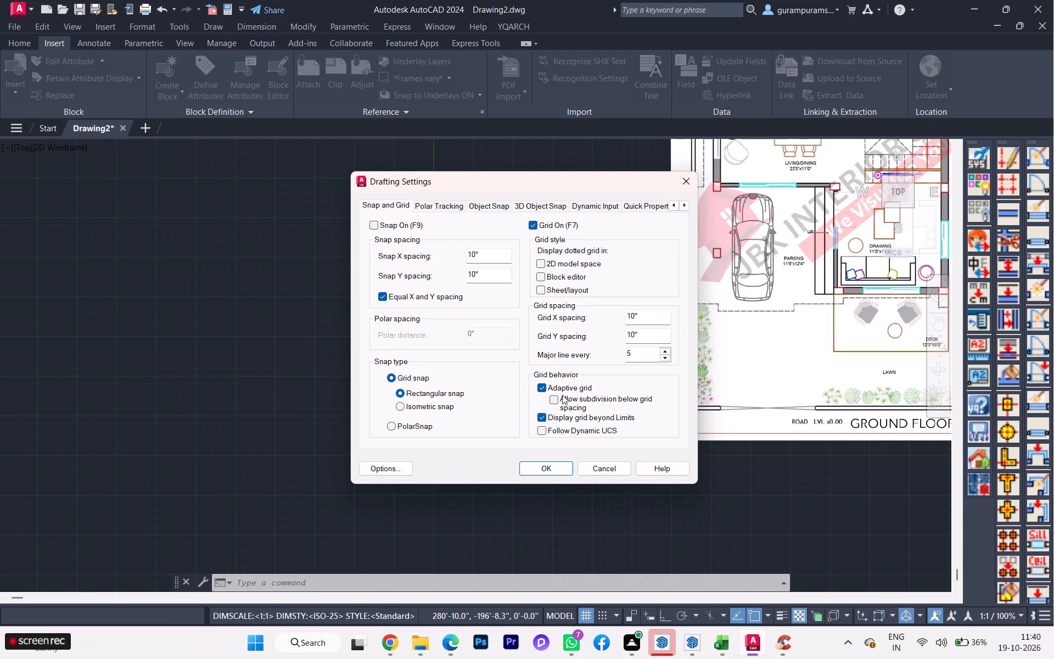
left_click(554, 399)
left_click(541, 420)
left_click(536, 469)
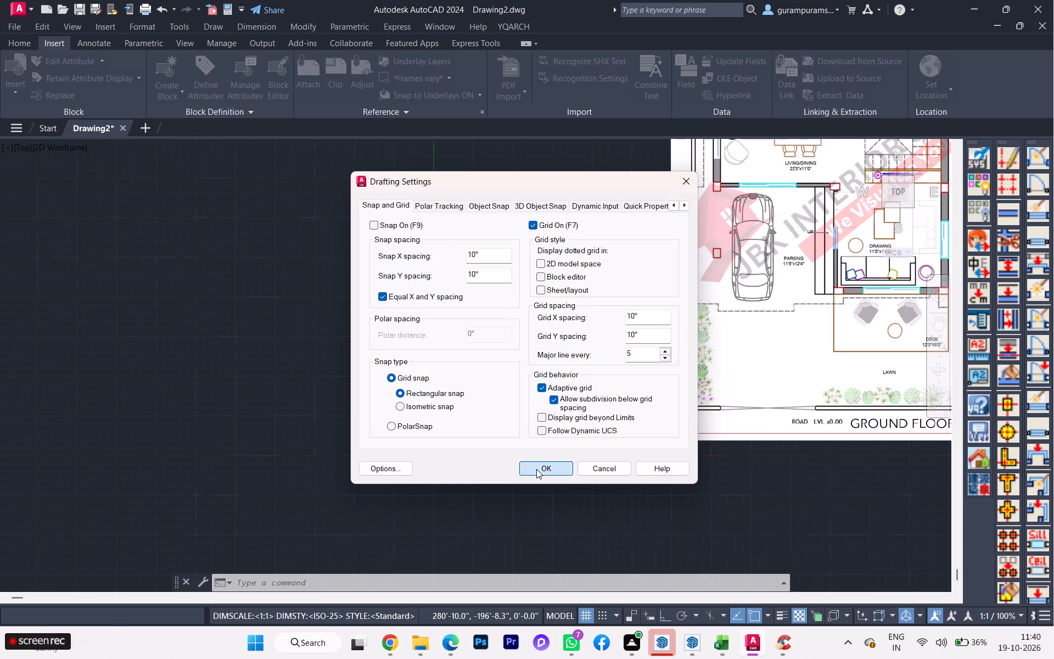
Erase the attached ground floor plan image from model space.
scroll(441, 456, "up", 1)
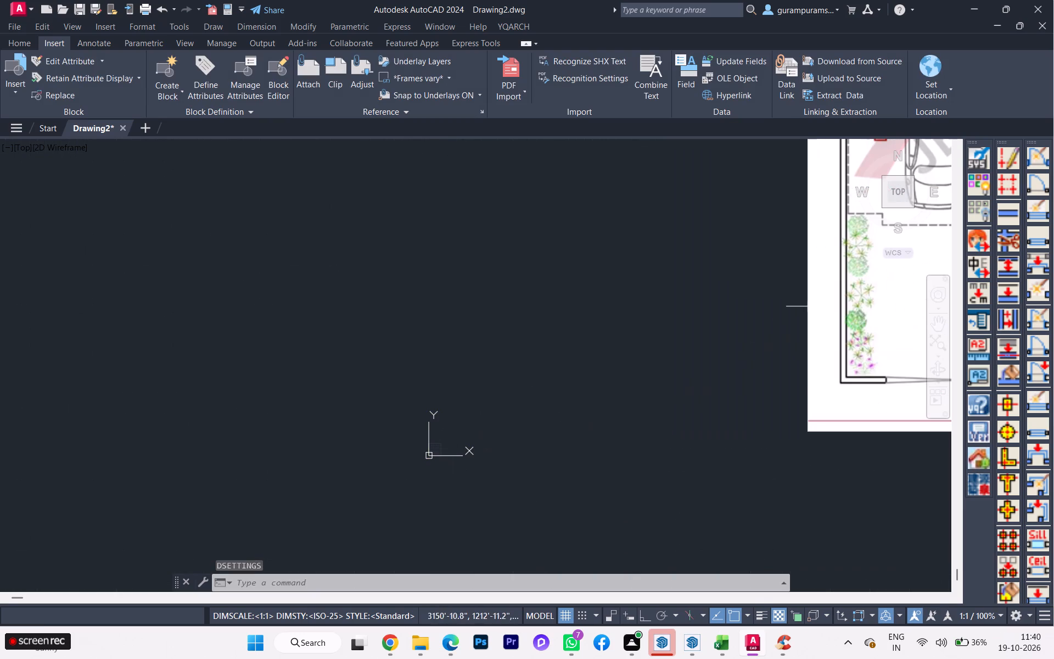
left_click_drag(914, 387, 908, 387)
left_click(788, 361)
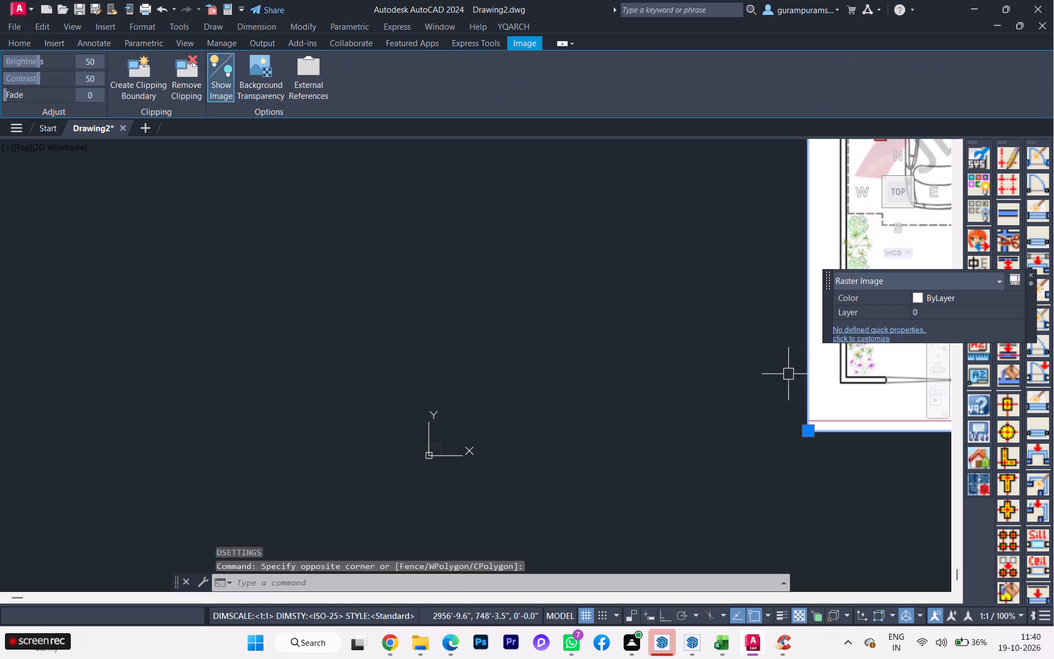
left_click(784, 405)
left_click(784, 406, "ctrl")
key("ctrl+x")
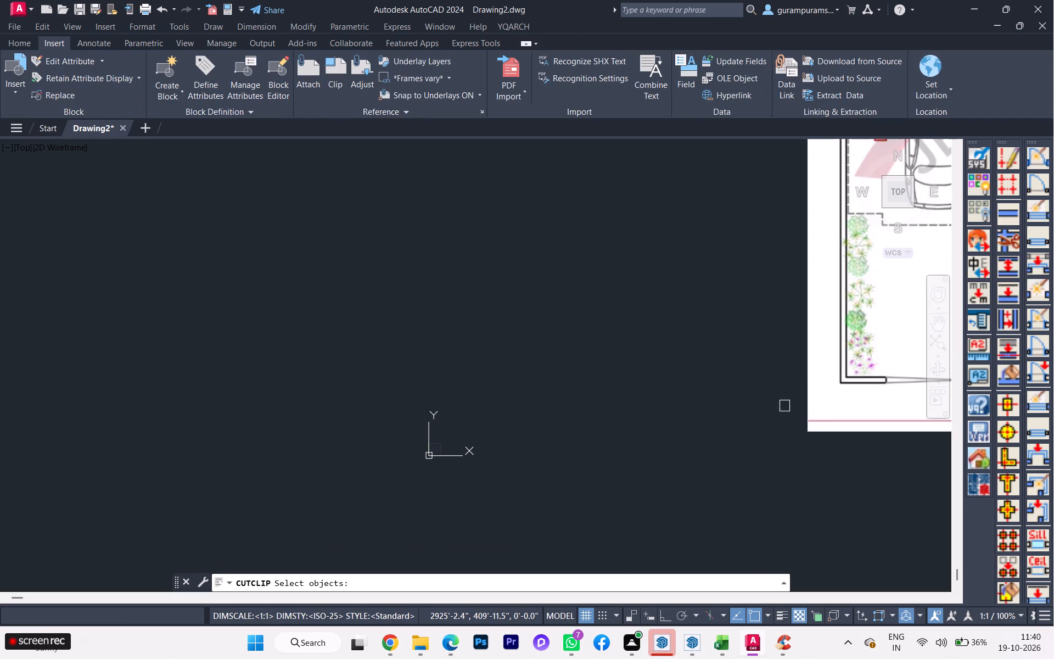
left_click(903, 187)
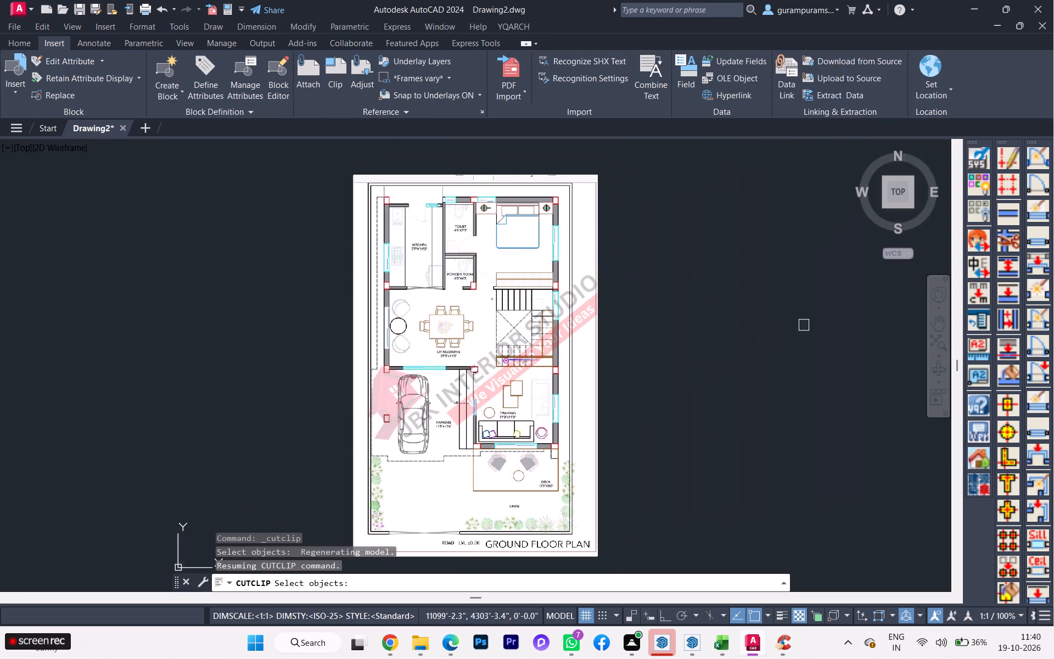
key("space")
left_click(638, 391)
left_click(549, 368)
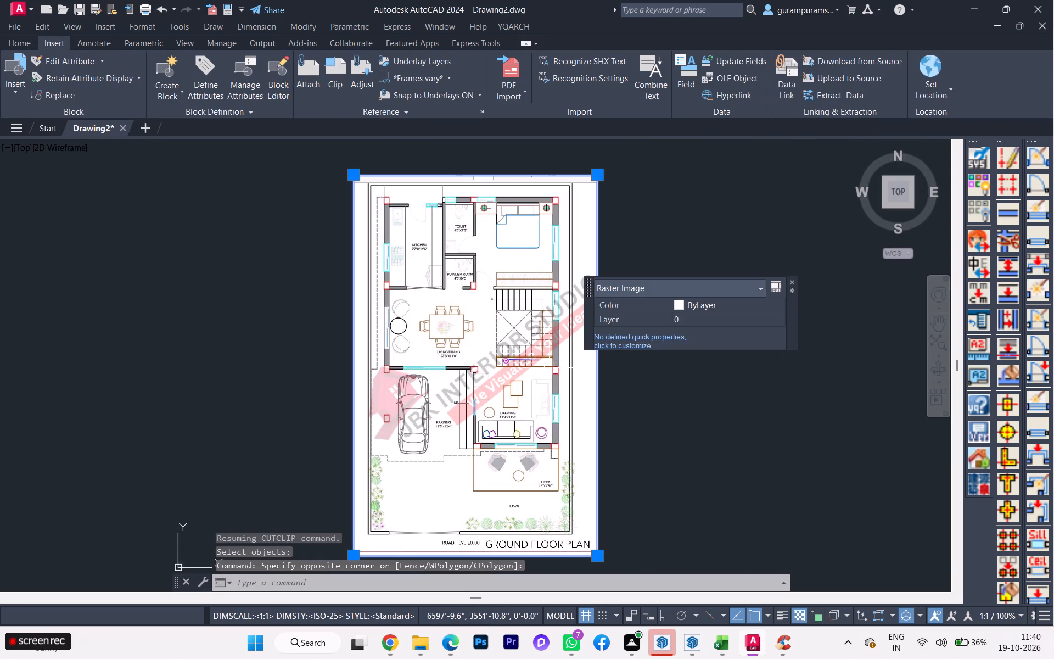
key("Delete")
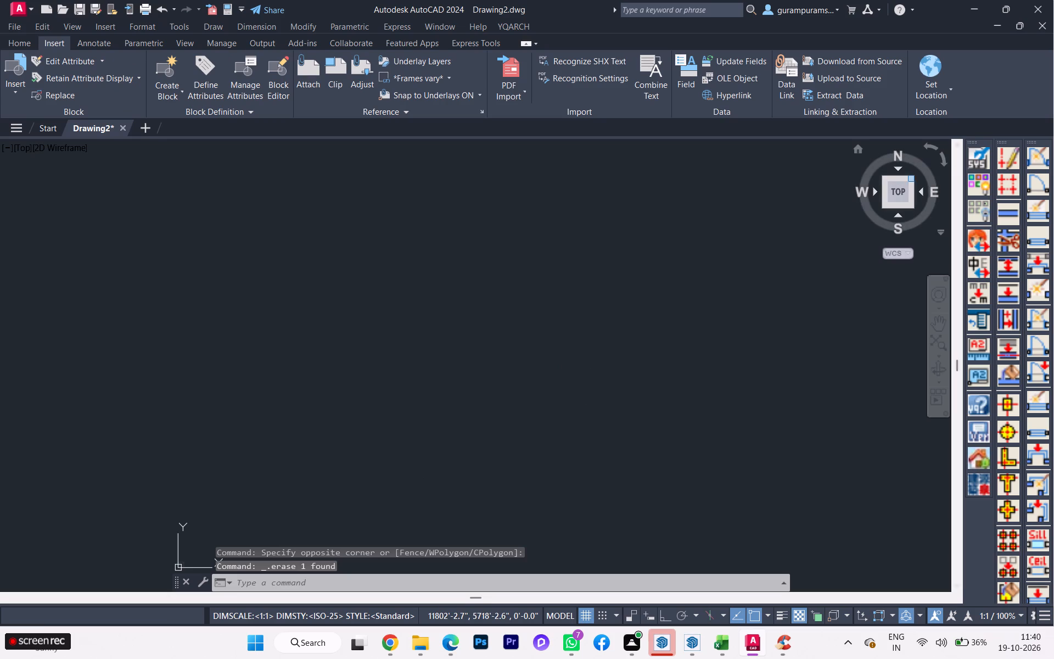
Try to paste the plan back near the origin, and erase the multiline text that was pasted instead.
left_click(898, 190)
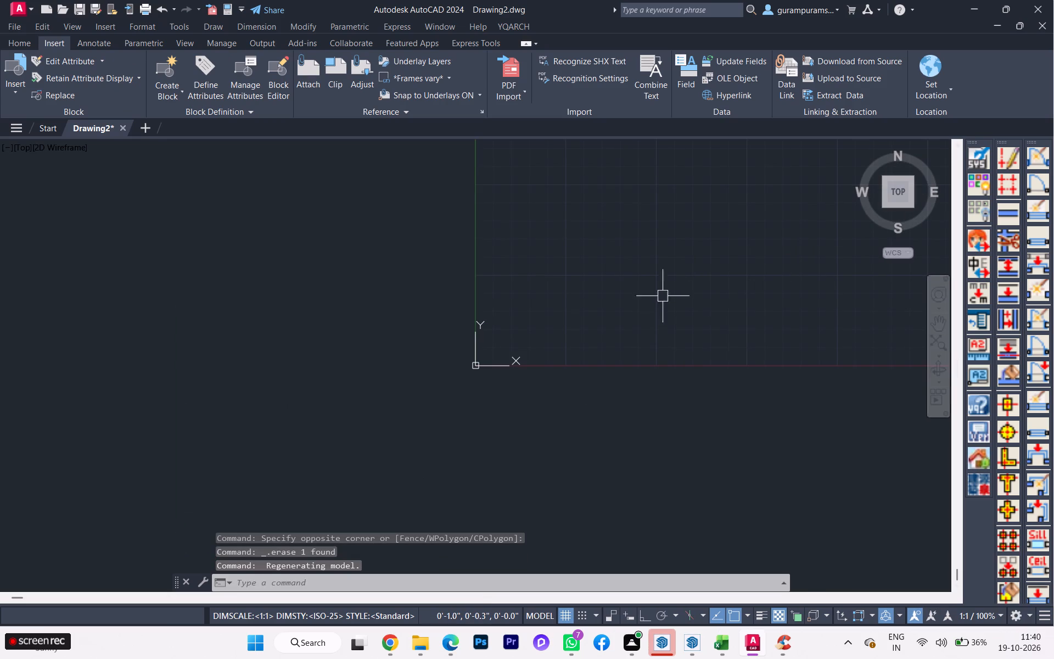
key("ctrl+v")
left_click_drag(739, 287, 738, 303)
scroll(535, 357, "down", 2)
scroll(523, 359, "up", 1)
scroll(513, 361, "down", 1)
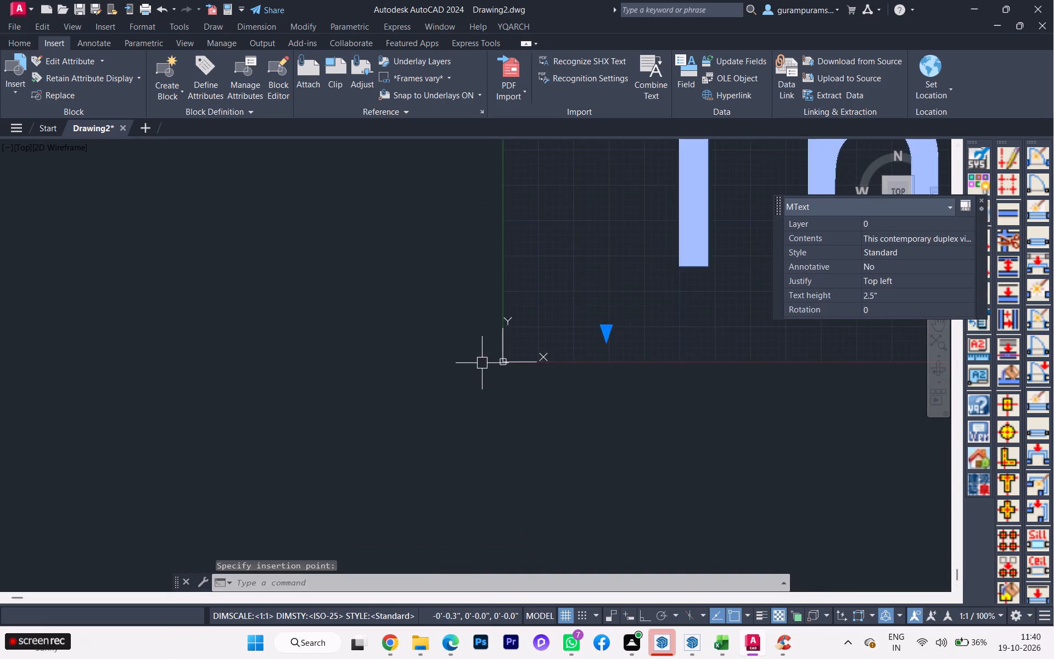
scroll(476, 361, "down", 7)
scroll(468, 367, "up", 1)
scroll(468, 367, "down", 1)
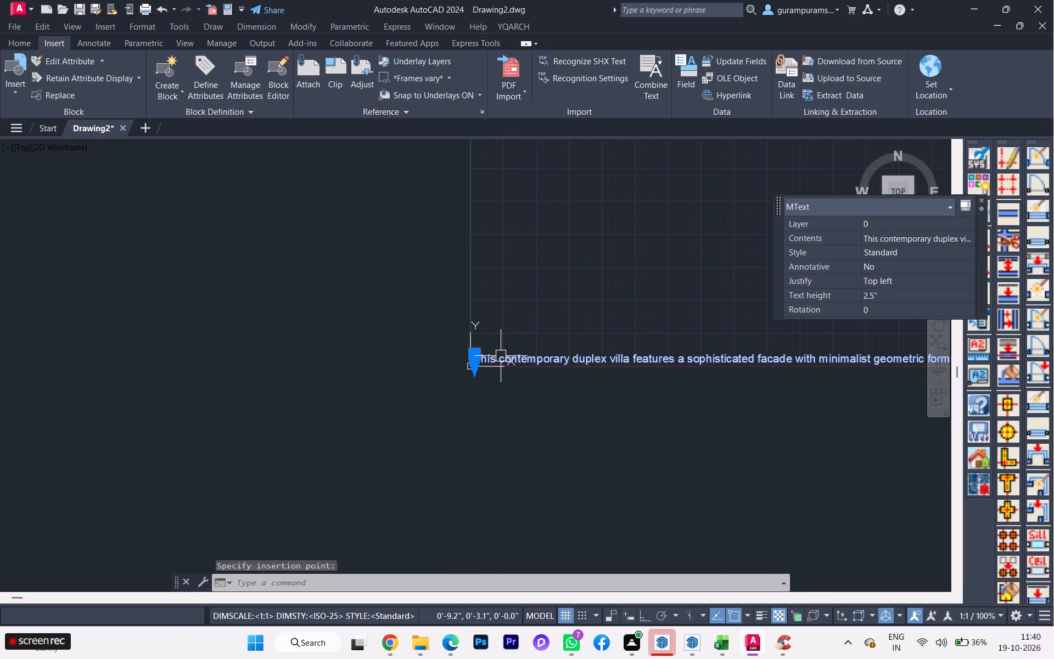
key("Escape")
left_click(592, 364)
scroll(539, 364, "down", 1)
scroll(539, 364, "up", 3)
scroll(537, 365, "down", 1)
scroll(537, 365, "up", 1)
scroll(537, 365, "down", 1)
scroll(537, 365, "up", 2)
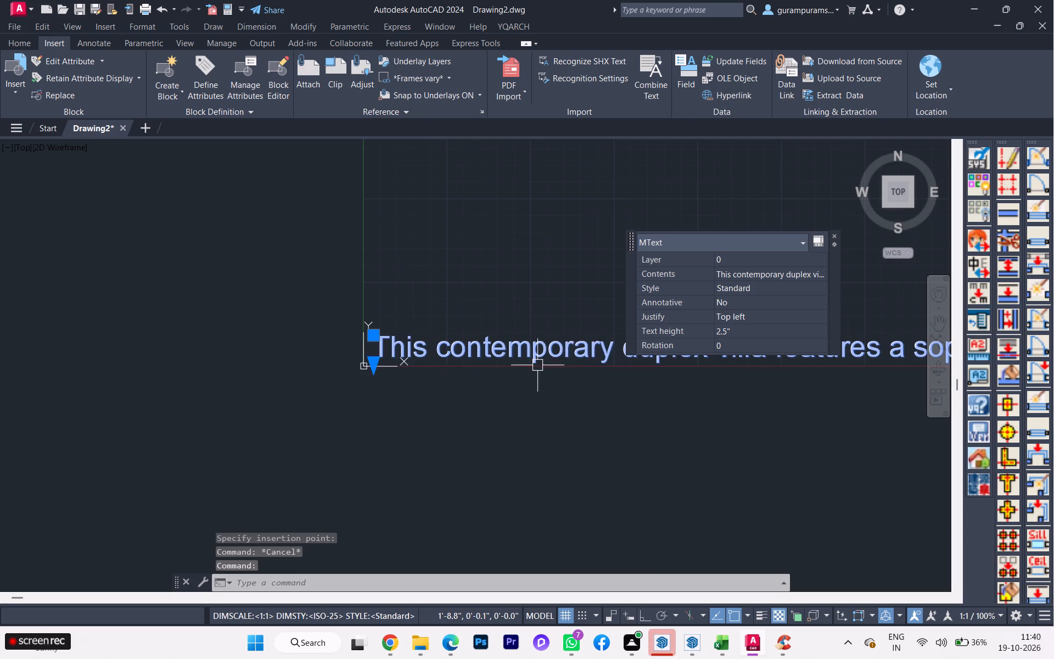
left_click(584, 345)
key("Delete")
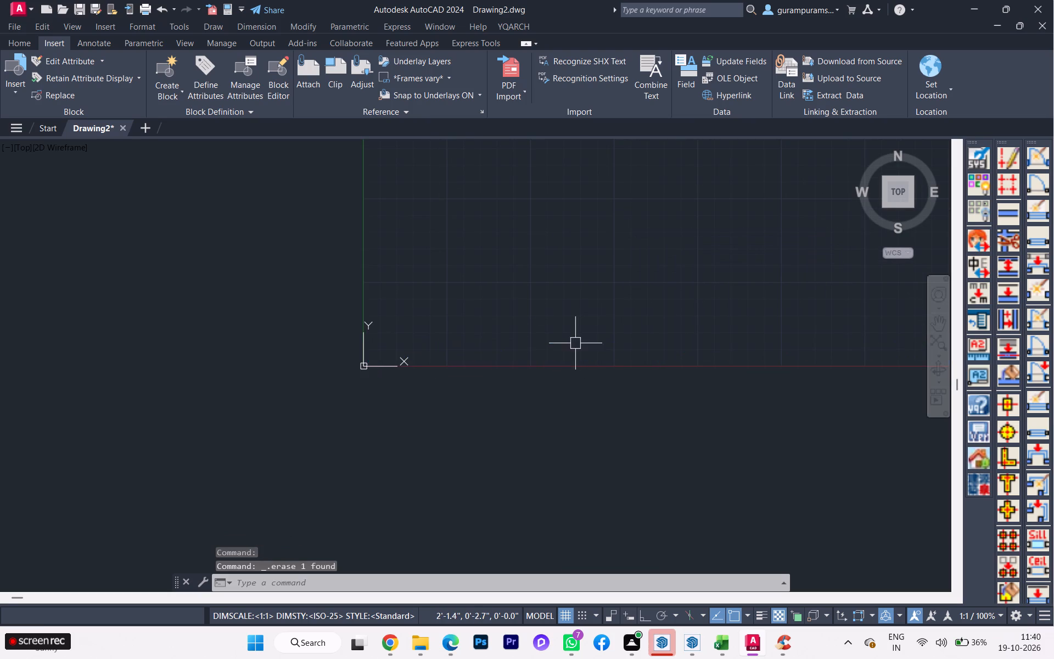
Attach the ground floor plan image Screenshot 2026-10-19 085642.png near the lower end of the limits' right edge, scaling it on-screen.
scroll(332, 373, "down", 2)
scroll(313, 403, "up", 1)
scroll(307, 411, "down", 4)
scroll(299, 435, "up", 5)
scroll(299, 435, "down", 9)
scroll(319, 433, "up", 3)
scroll(560, 311, "down", 1)
scroll(378, 384, "up", 2)
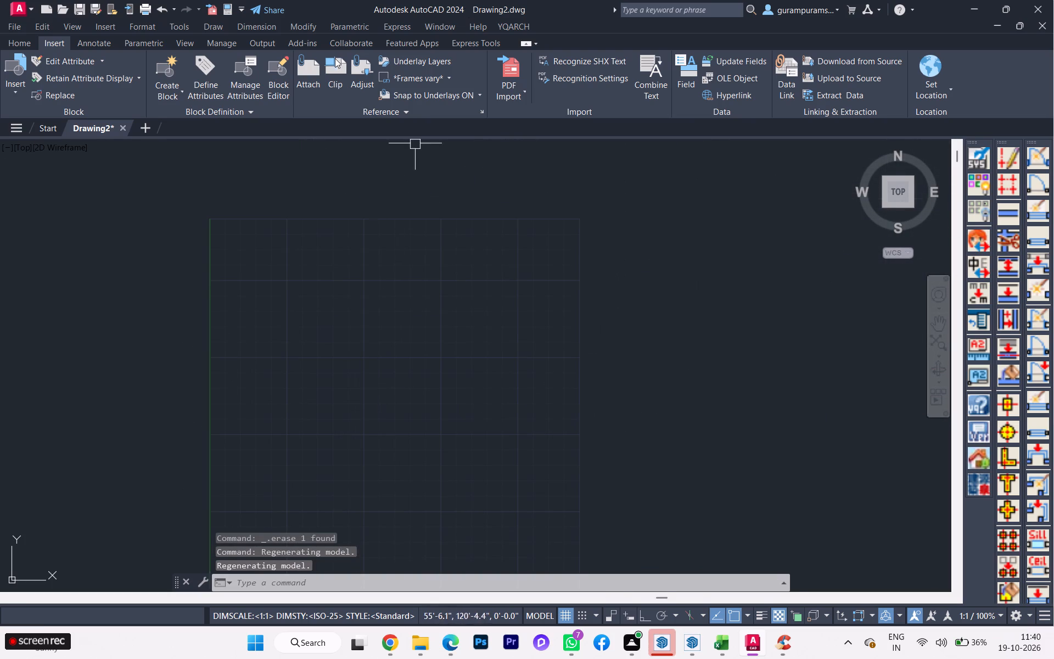
left_click(310, 78)
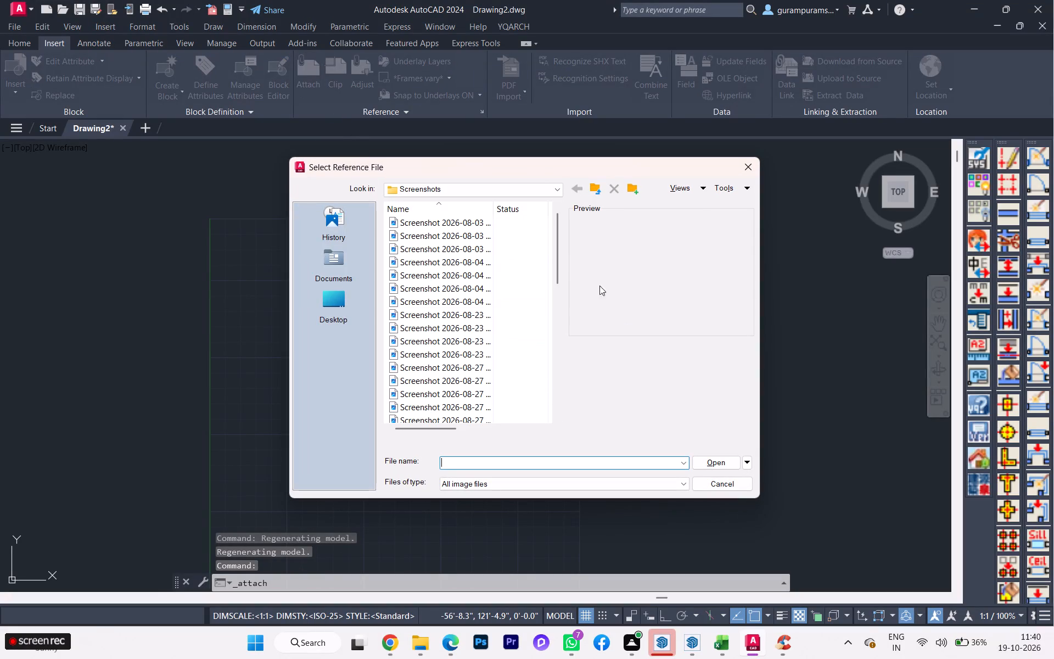
left_click_drag(557, 243, 559, 578)
left_click_drag(557, 272, 564, 412)
left_click(496, 411)
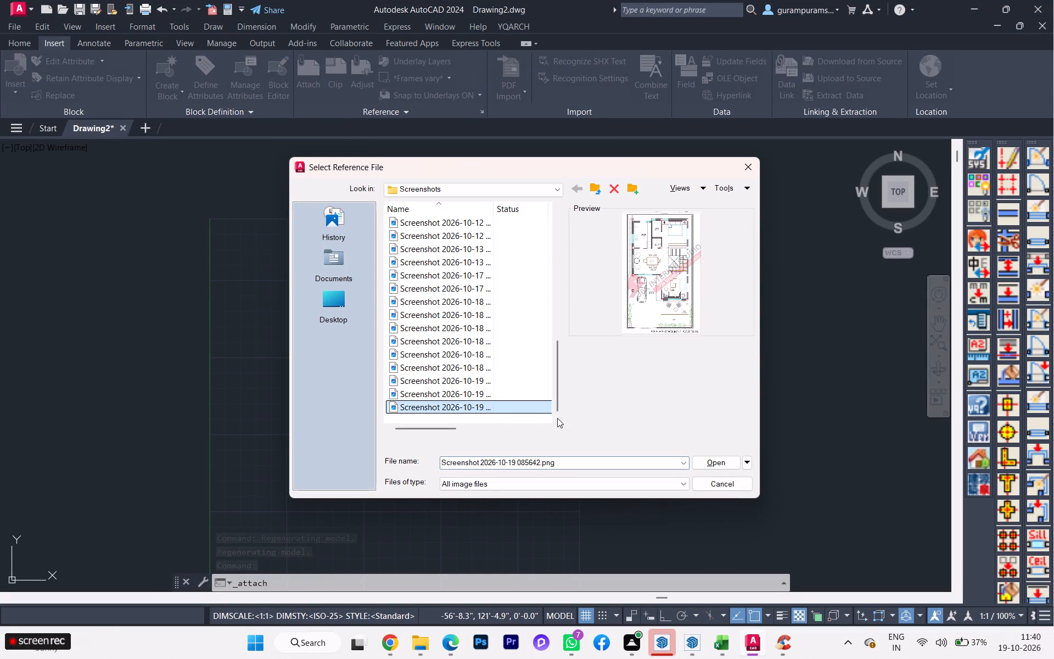
left_click(708, 458)
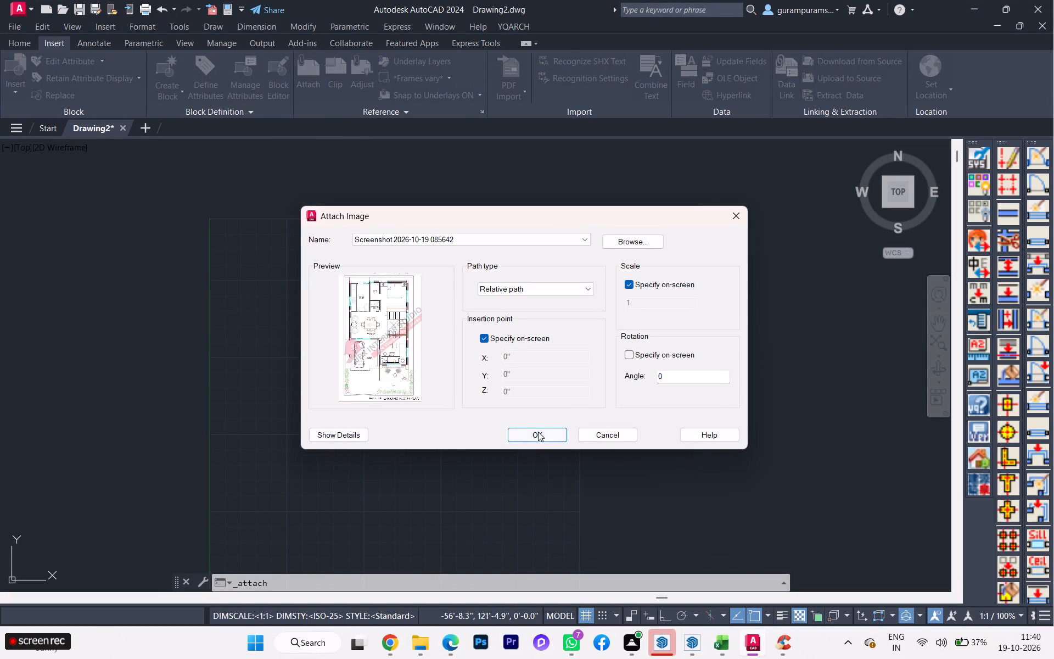
left_click(538, 432)
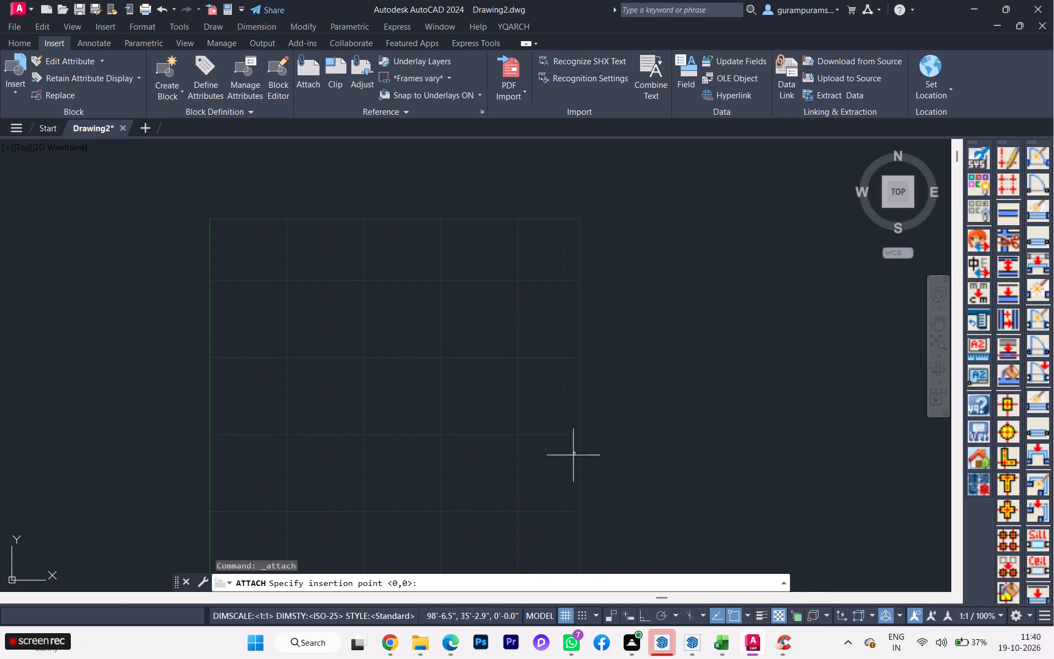
left_click(563, 486)
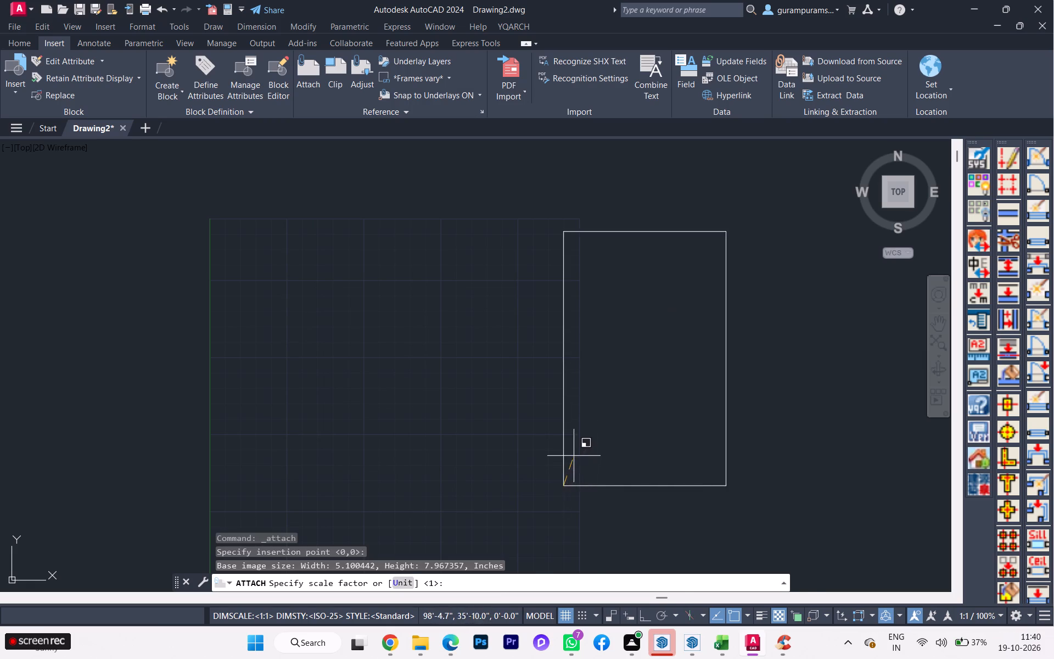
left_click(574, 455)
scroll(589, 405, "up", 1)
scroll(590, 405, "down", 1)
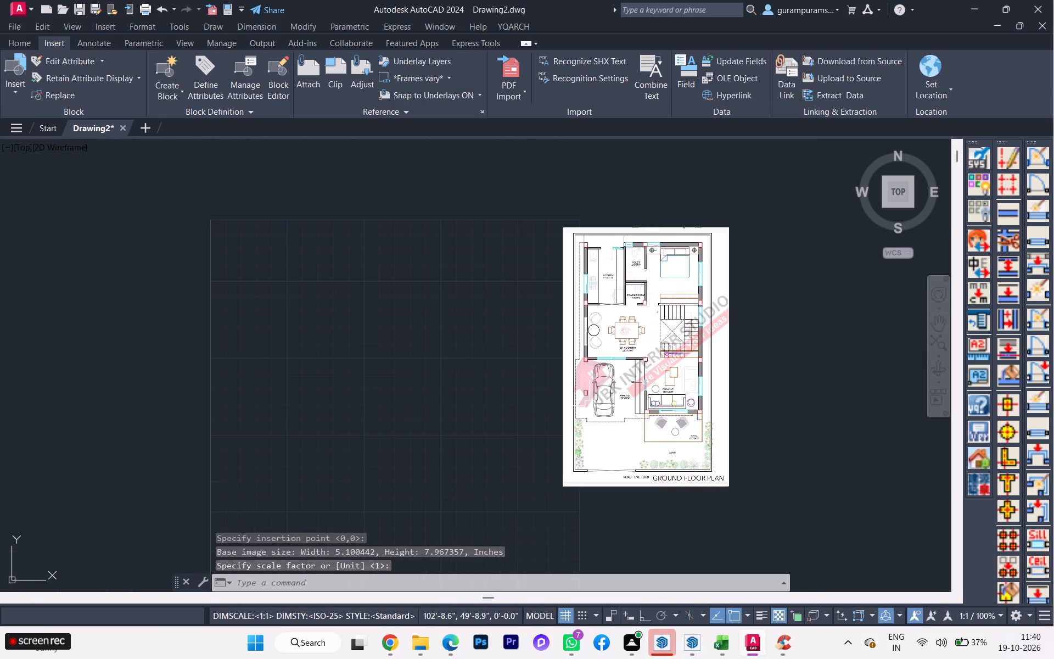
key("space")
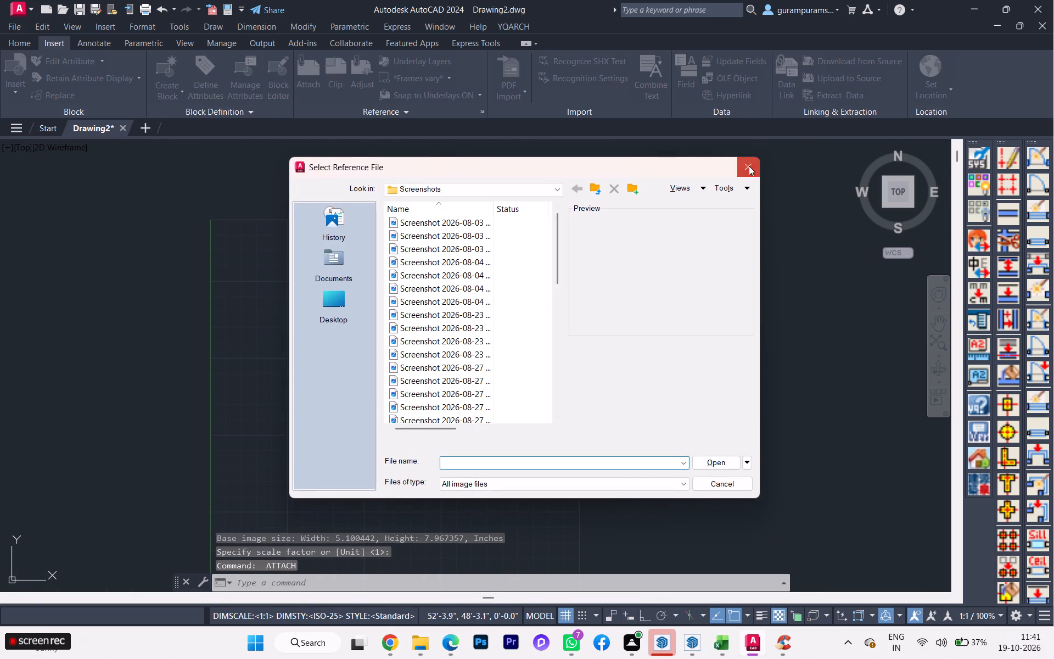
left_click(750, 166)
Draw a vertical construction line just inside the left edge of the limits, about 4' from the Y axis.
key("x")
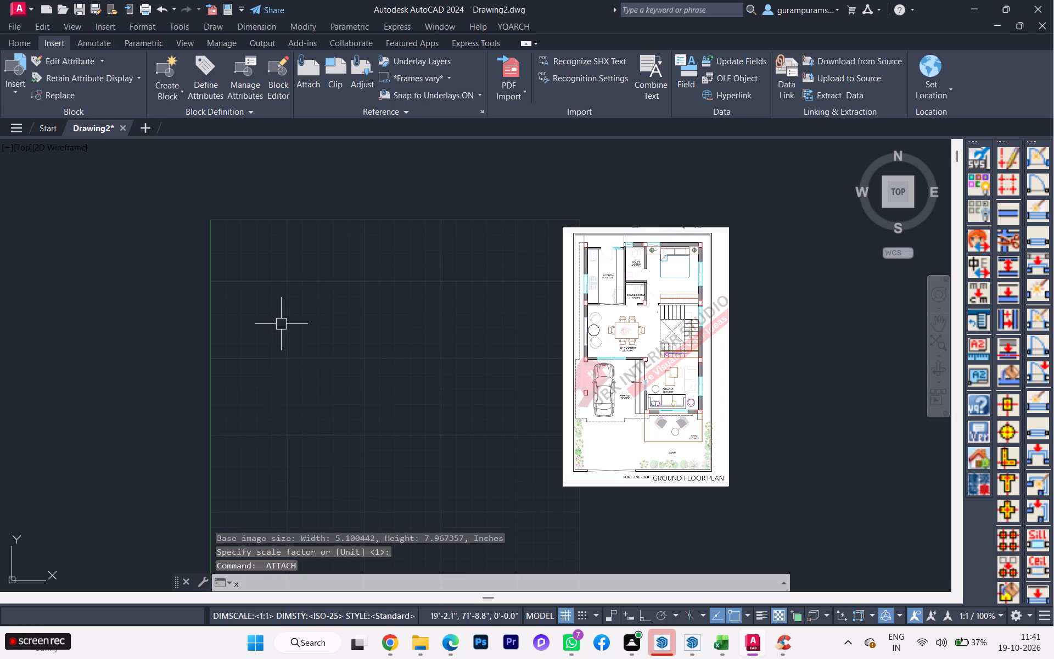
key("l")
key("Return")
key("v")
key("Return")
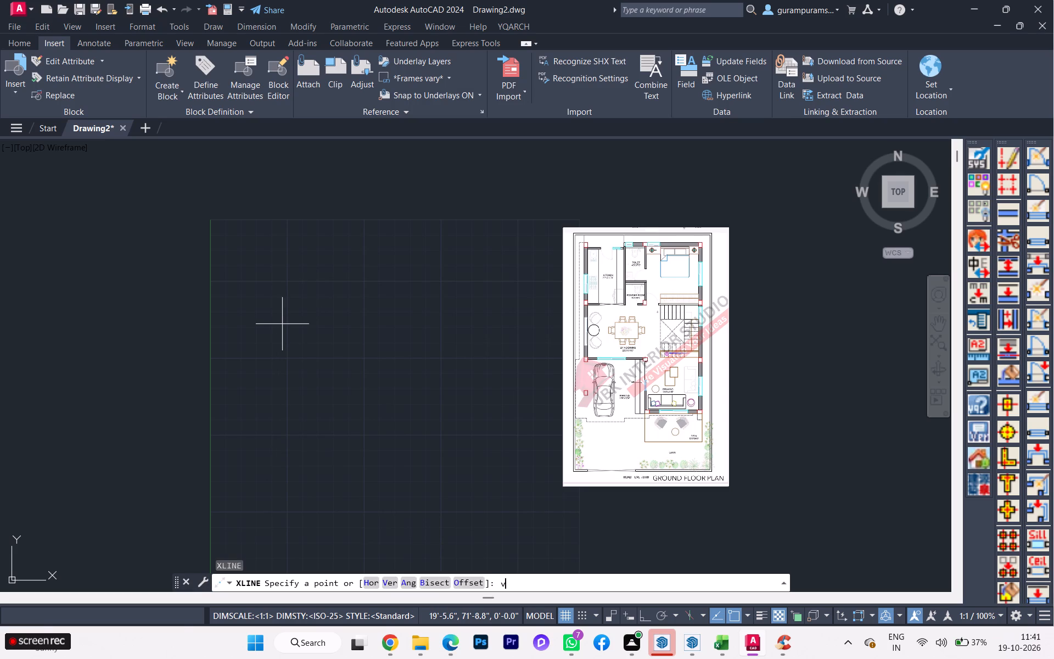
left_click(225, 341)
key("space")
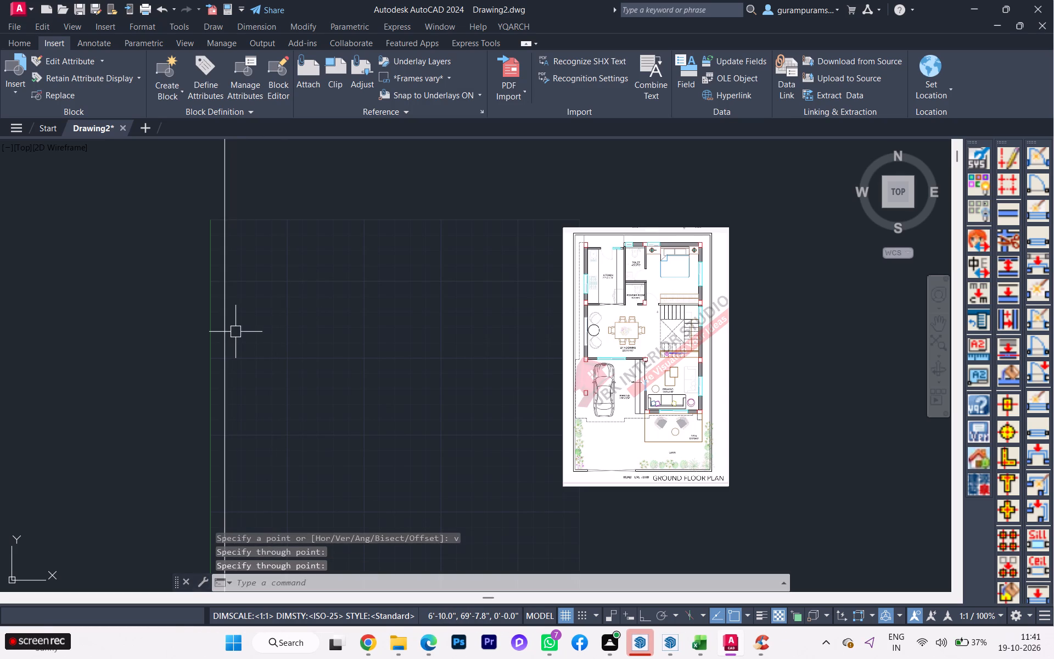
Turn on Ortho mode while trying to offset the vertical construction line by a distance picked between two points.
key("o")
key("Return")
left_click(226, 343)
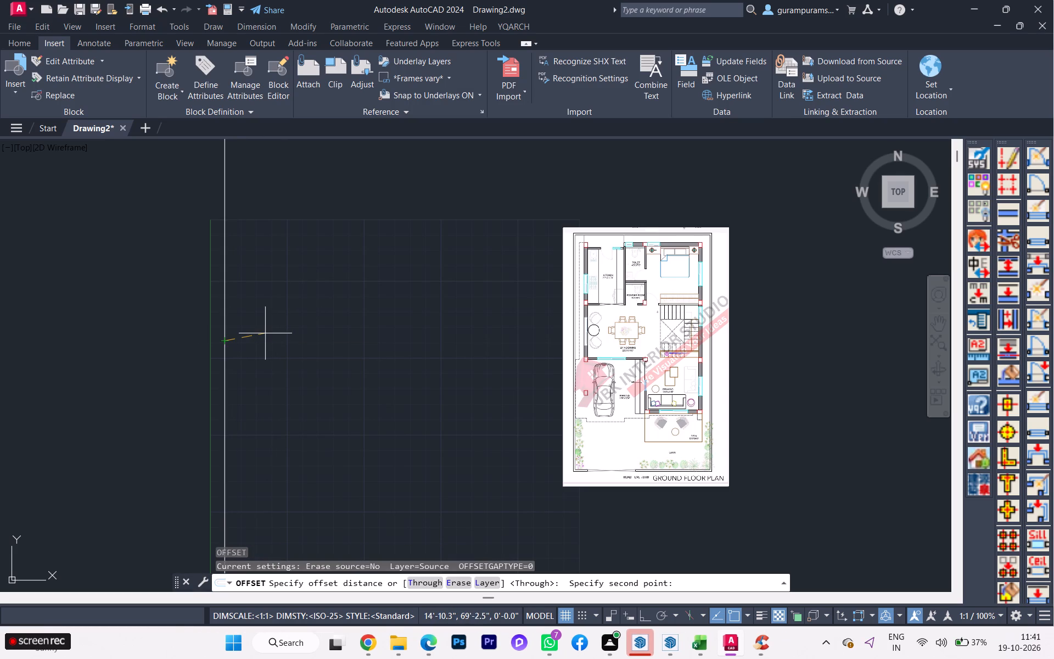
right_click(368, 350)
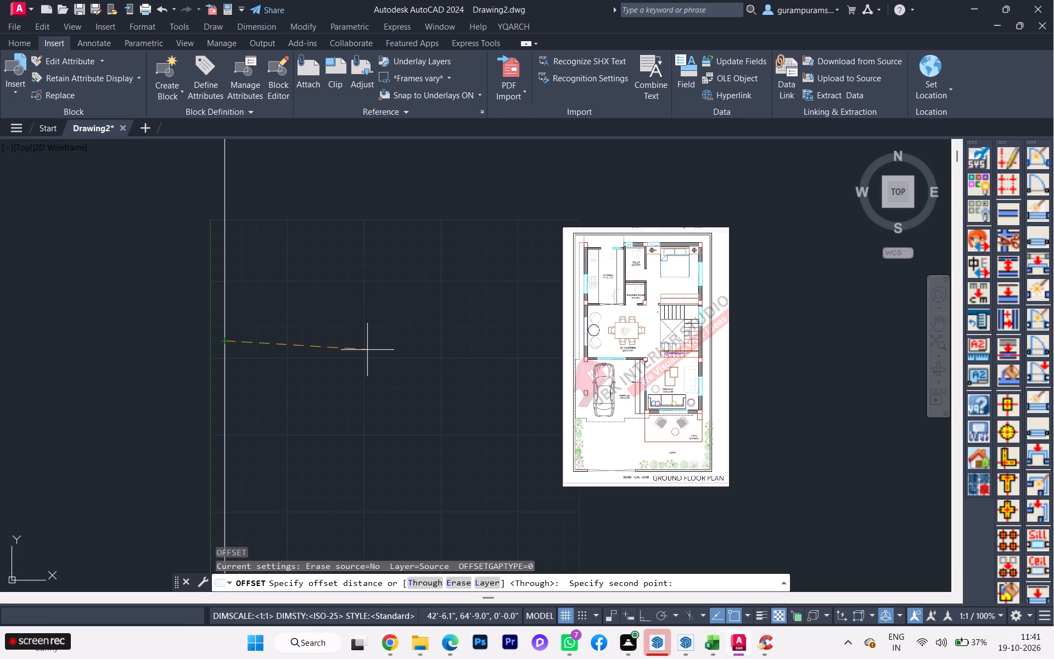
key("Escape")
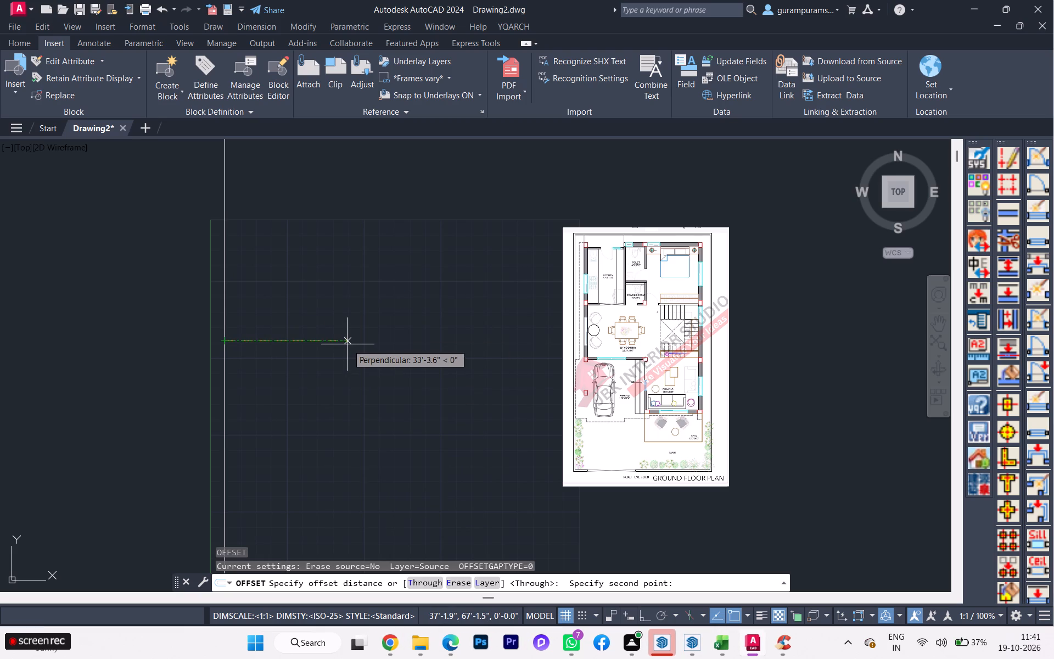
key("F9")
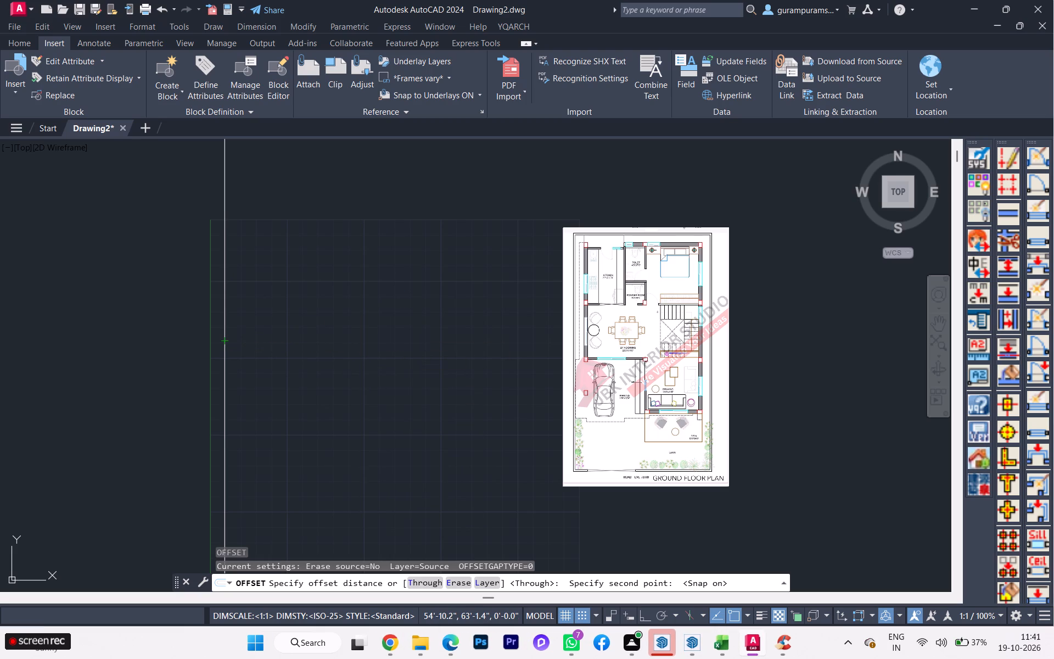
left_click(379, 358)
key("F9")
key("F8")
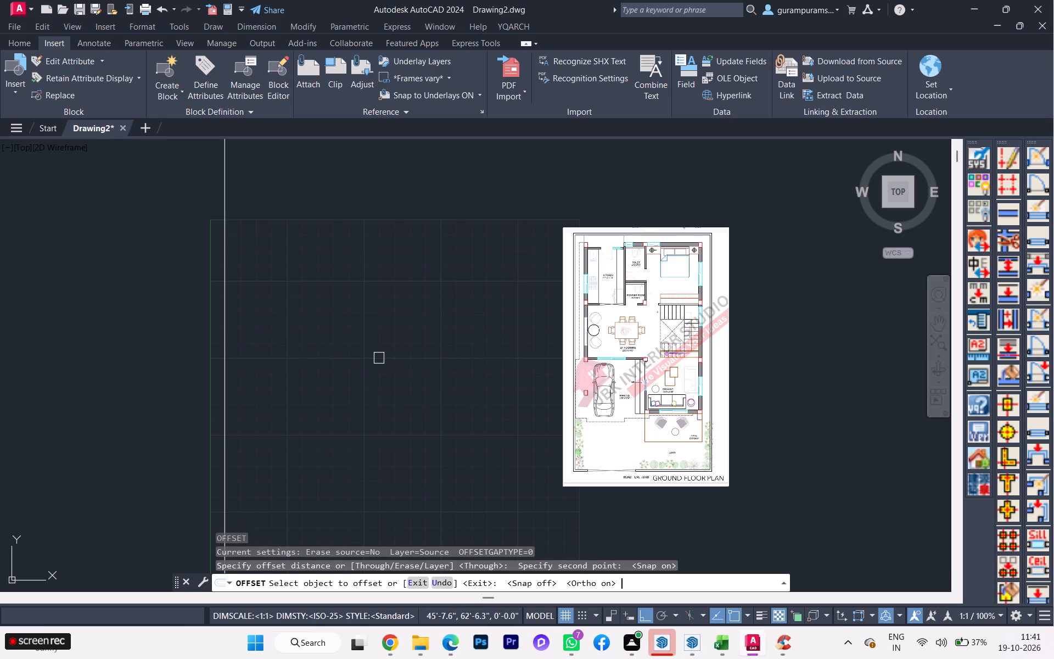
key("F5")
left_click(227, 347)
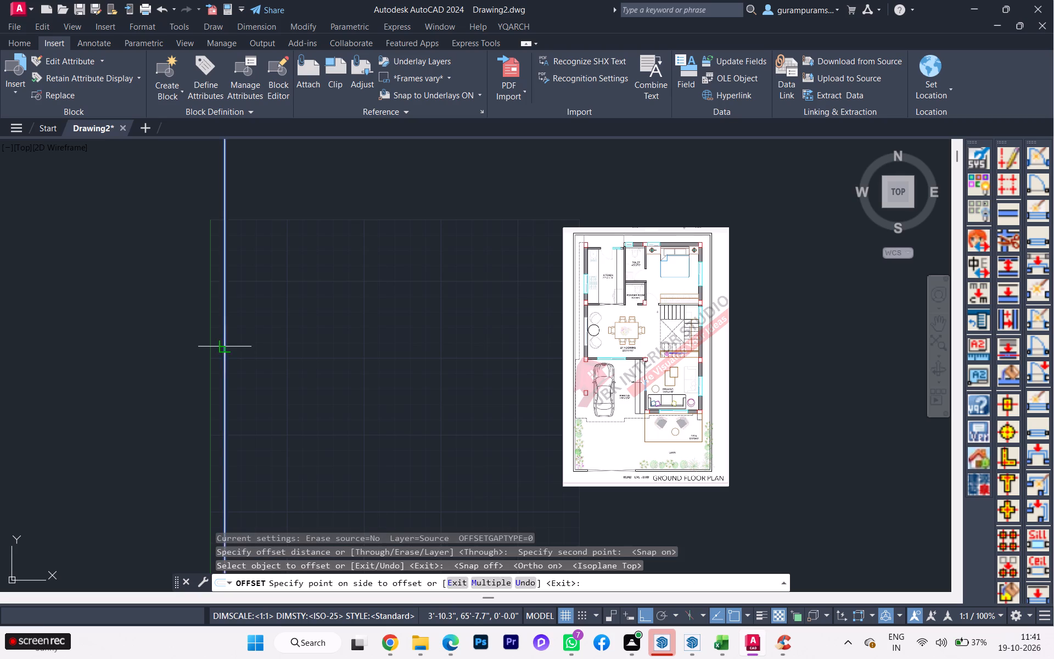
key("Escape")
Offset the vertical construction line 6" to its right, giving the offset distance numerically.
key("space")
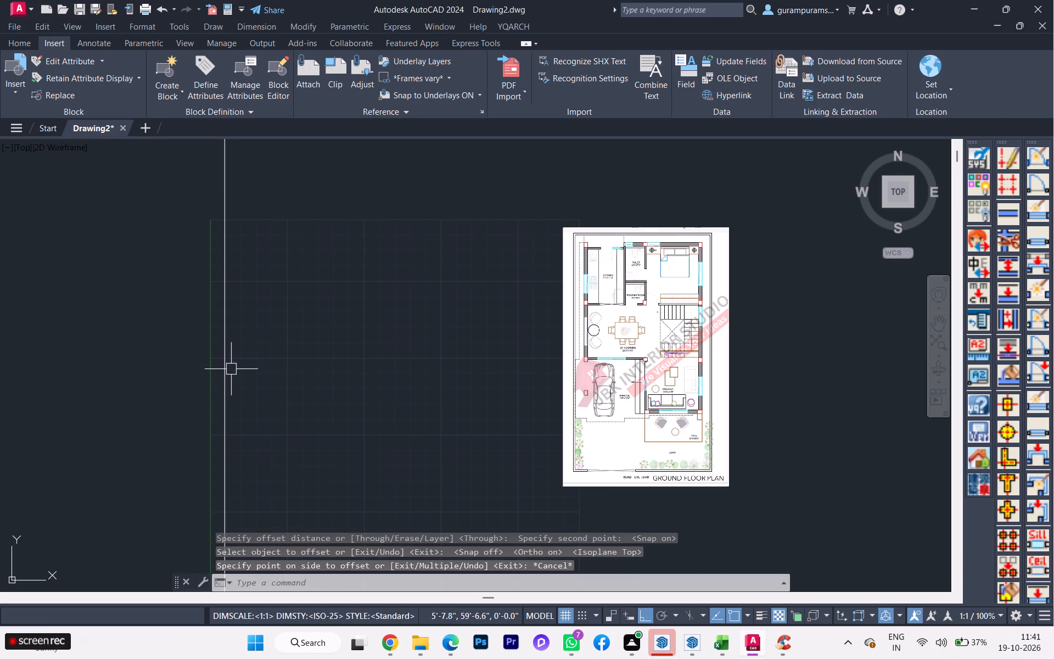
left_click(226, 359)
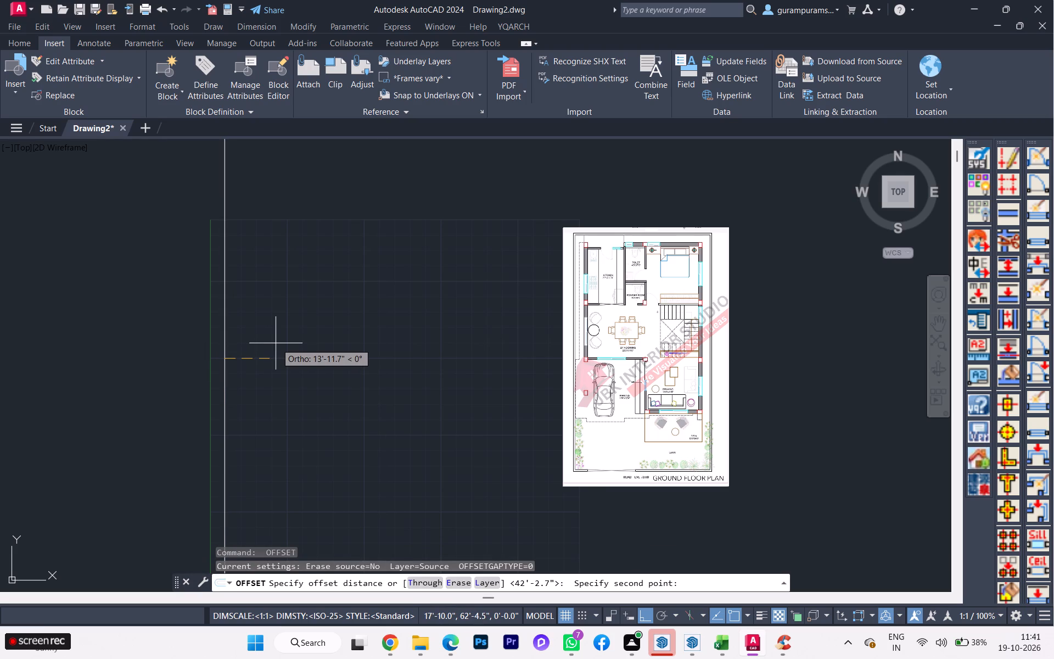
key("6")
key("Return")
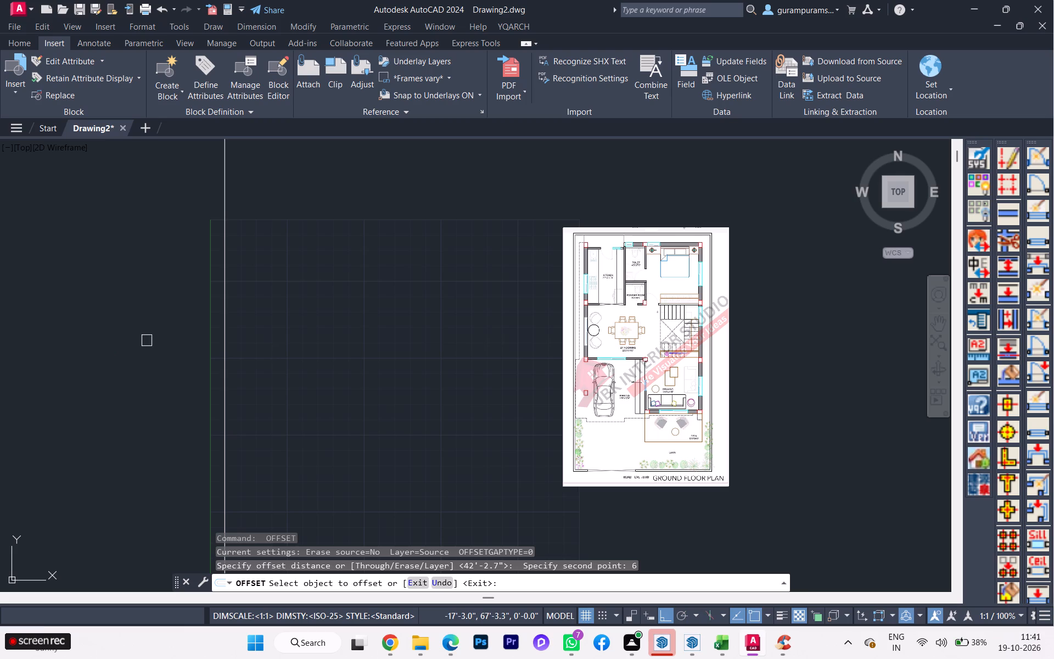
left_click(221, 326)
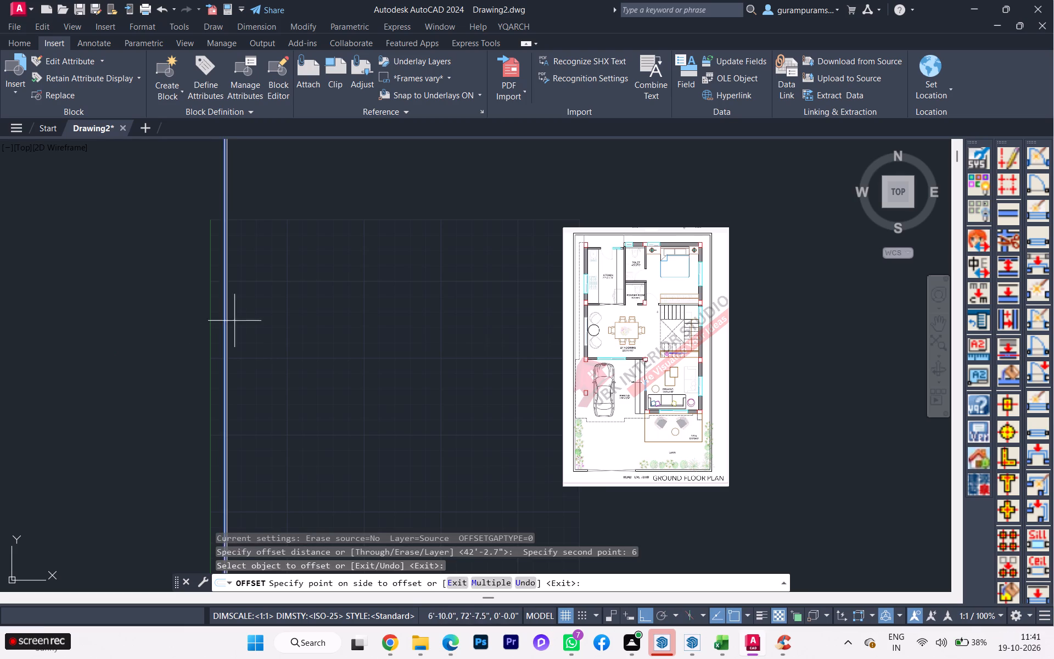
left_click(247, 318)
scroll(89, 329, "up", 1)
scroll(233, 335, "up", 1)
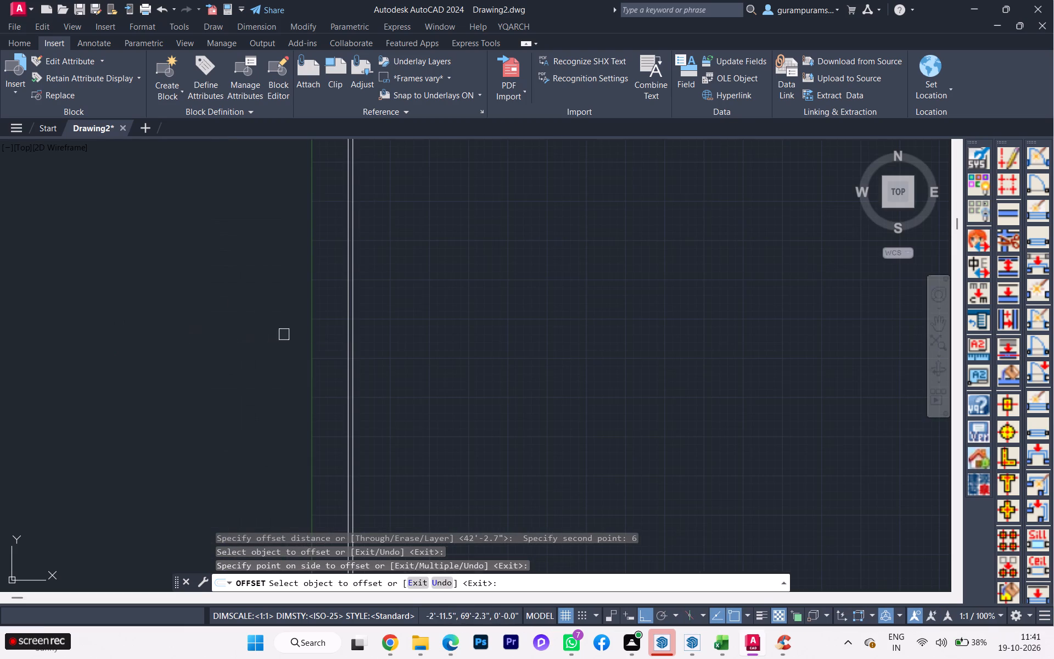
key("space")
Offset the right line of the 6" pair 2'9" to the right.
key("space")
left_click(354, 336)
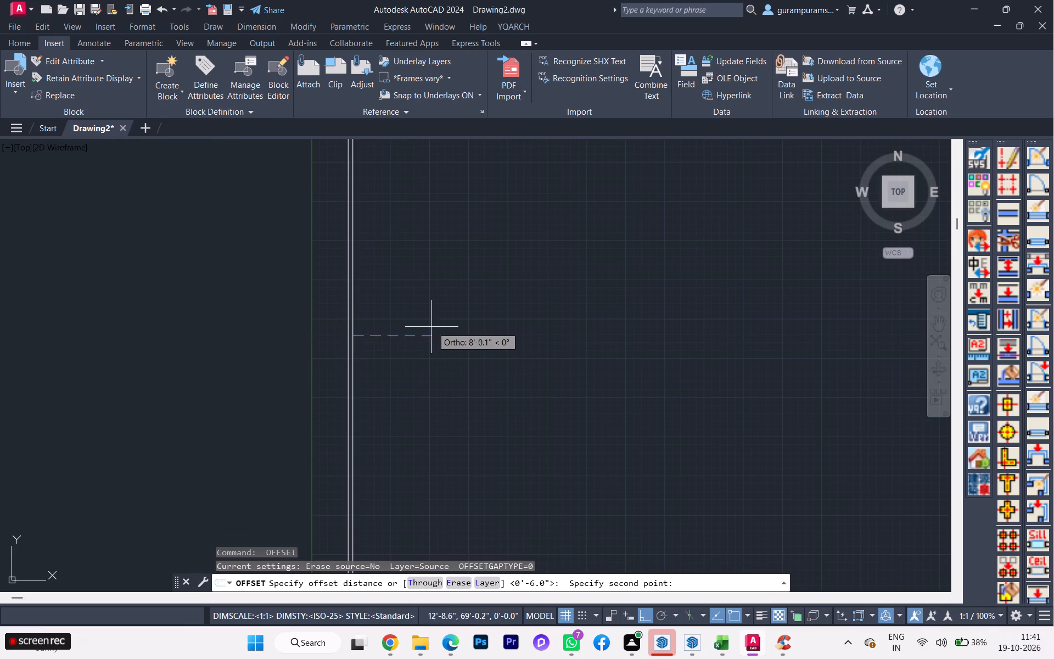
scroll(435, 326, "down", 3)
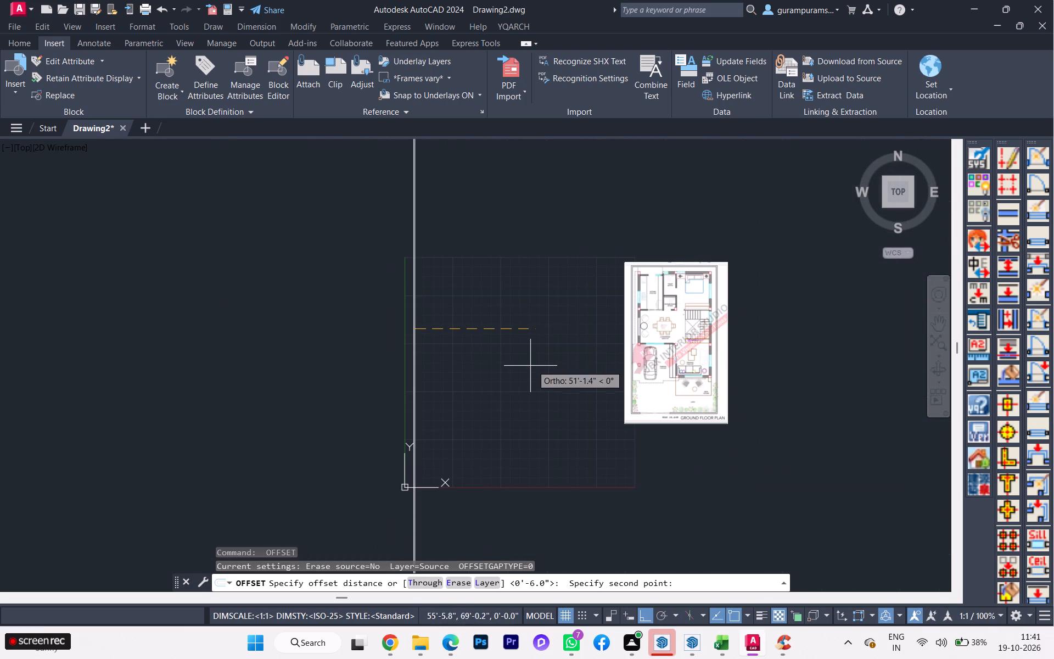
key("2")
type("'9")
key("Return")
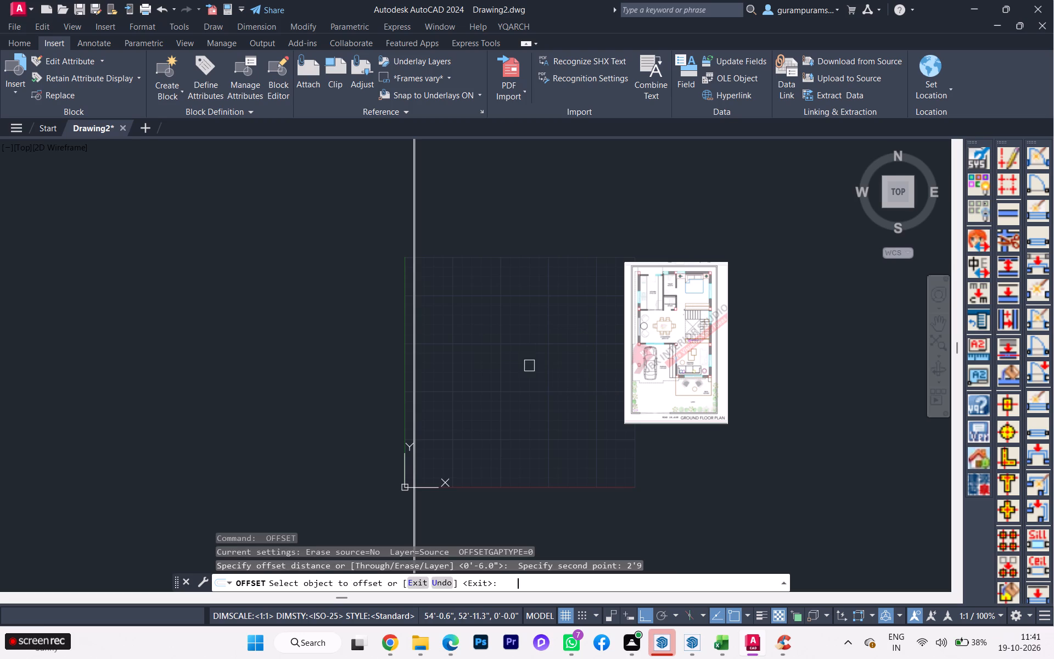
scroll(439, 379, "up", 2)
scroll(380, 384, "up", 2)
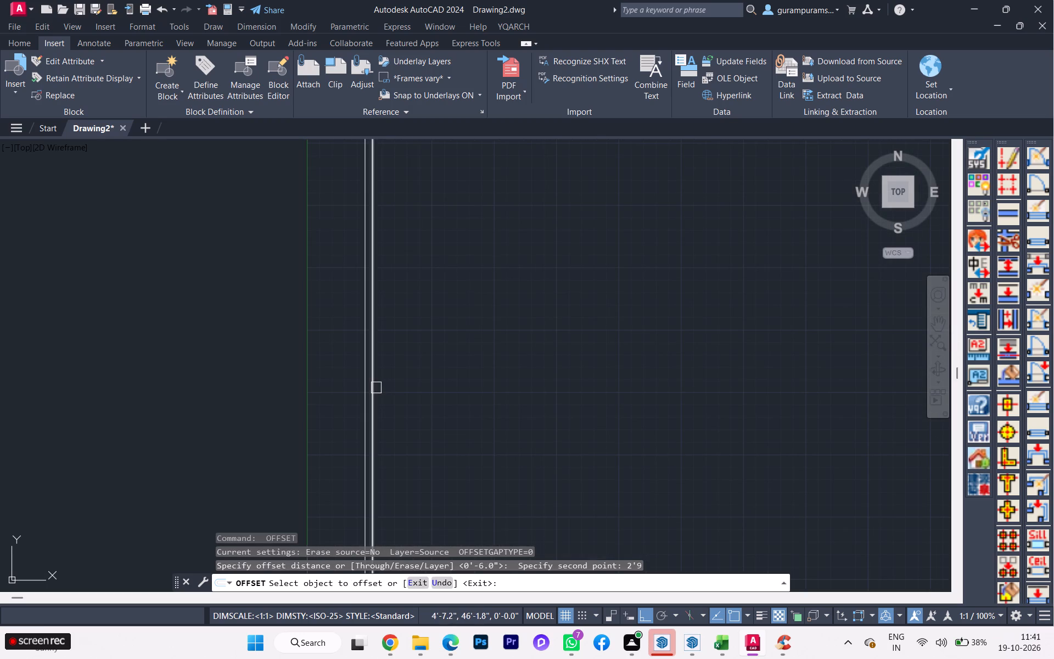
left_click(376, 388)
left_click(418, 376)
key("space")
left_click(414, 378)
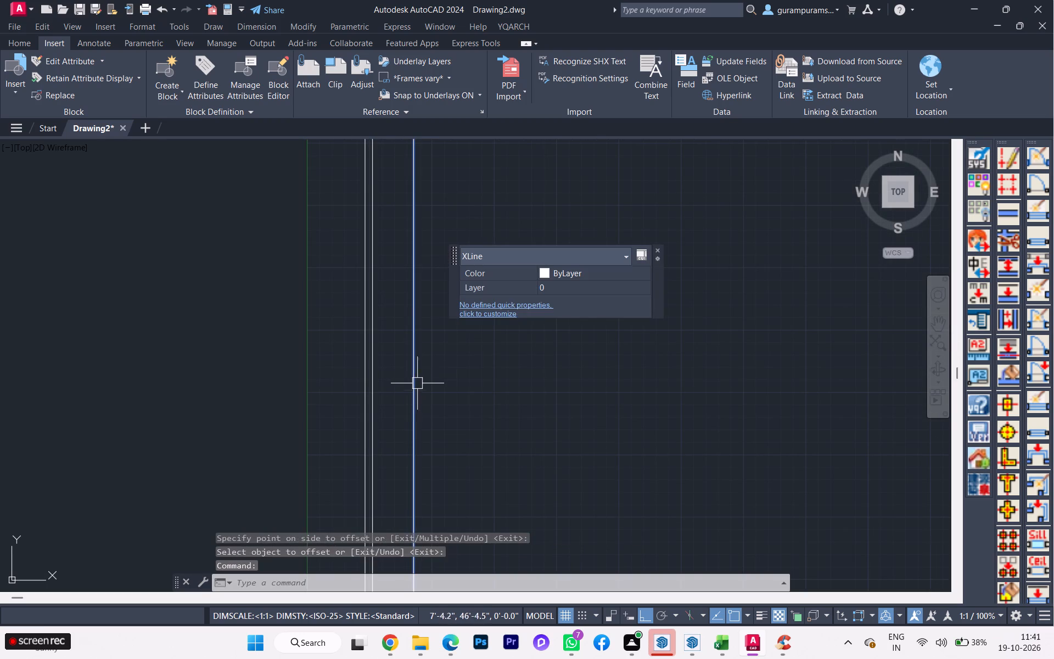
left_click(415, 386)
key("Escape")
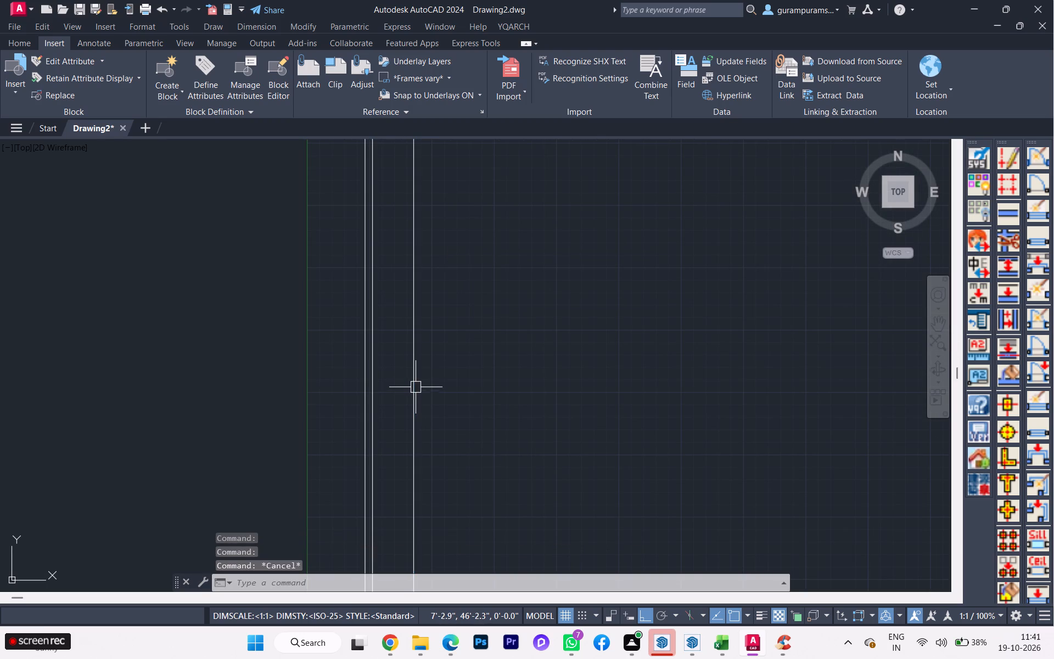
Offset the rightmost vertical construction line 9" to the right to form the outer wall's thickness.
key("space")
left_click(413, 389)
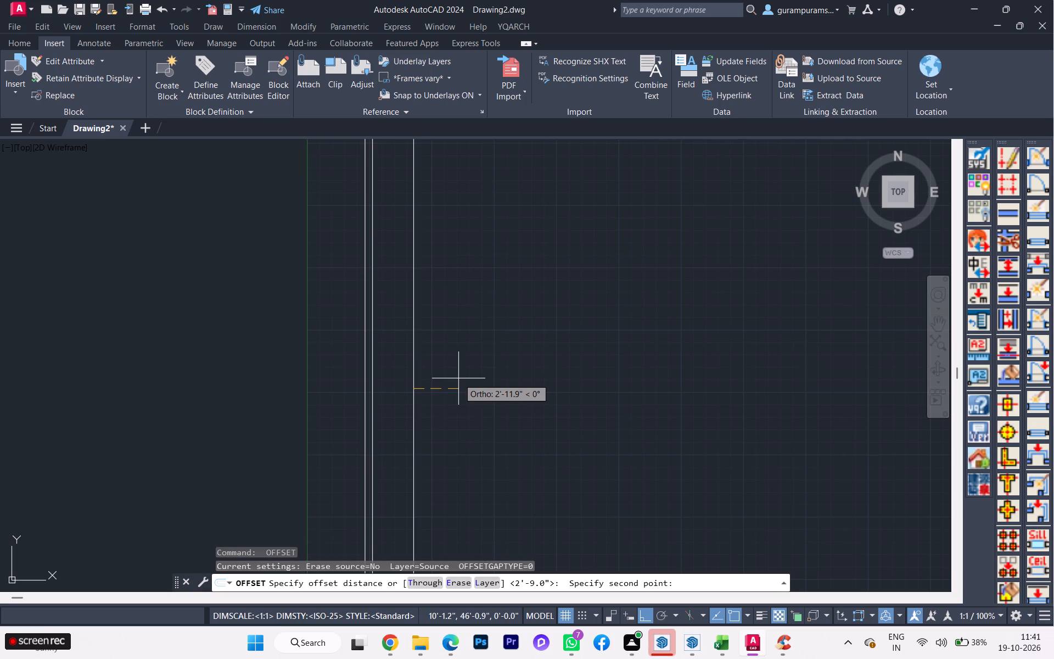
key("9")
key("Return")
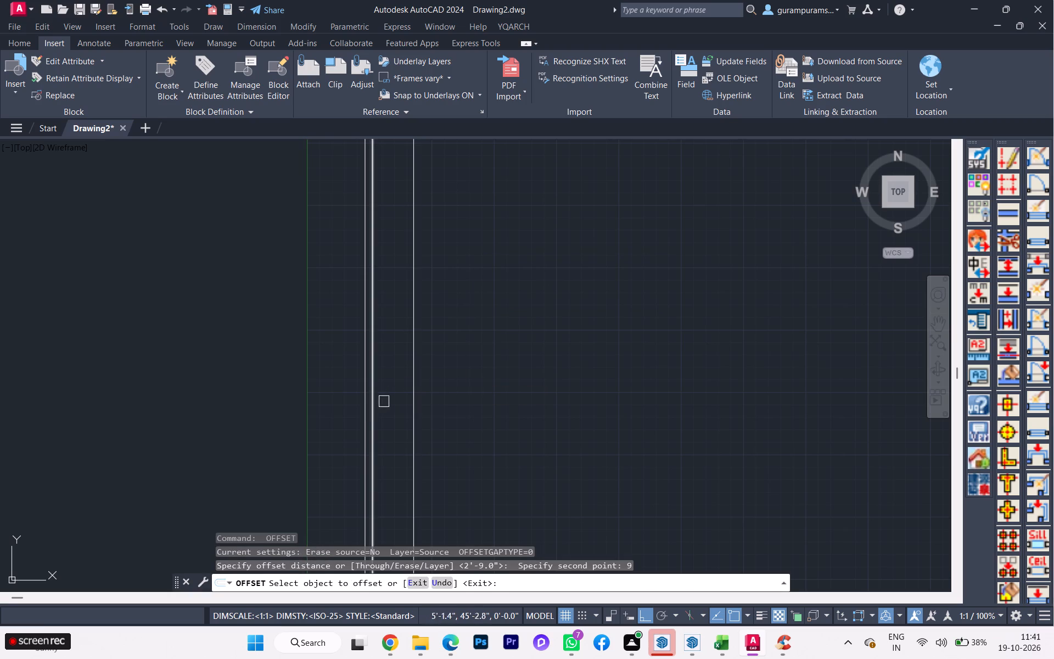
left_click(410, 400)
left_click(437, 388)
key("space")
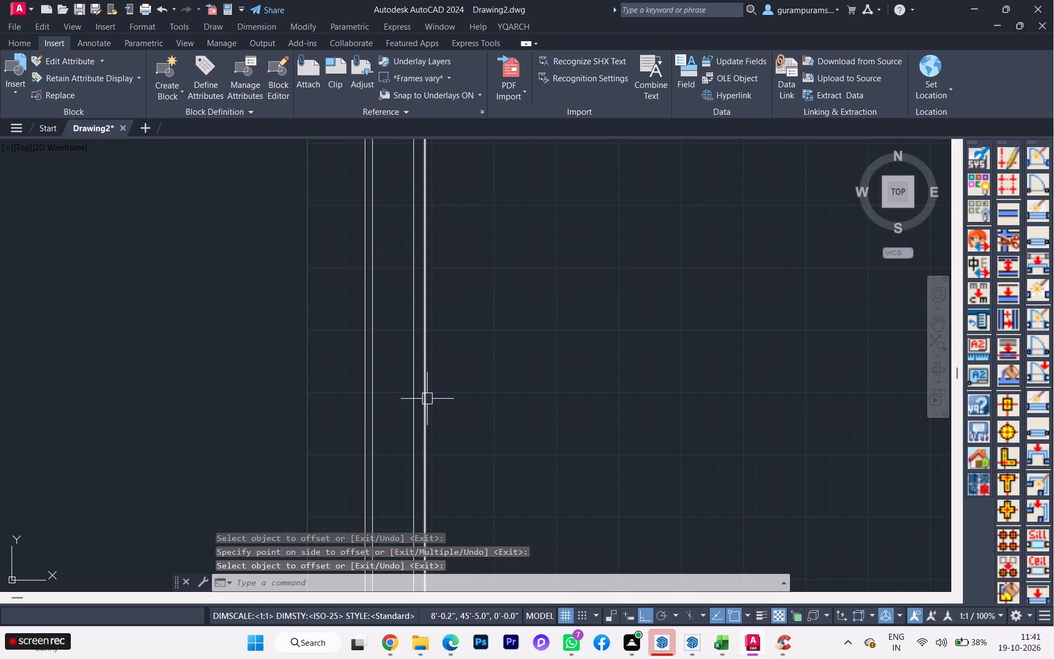
left_click(427, 399)
key("Escape")
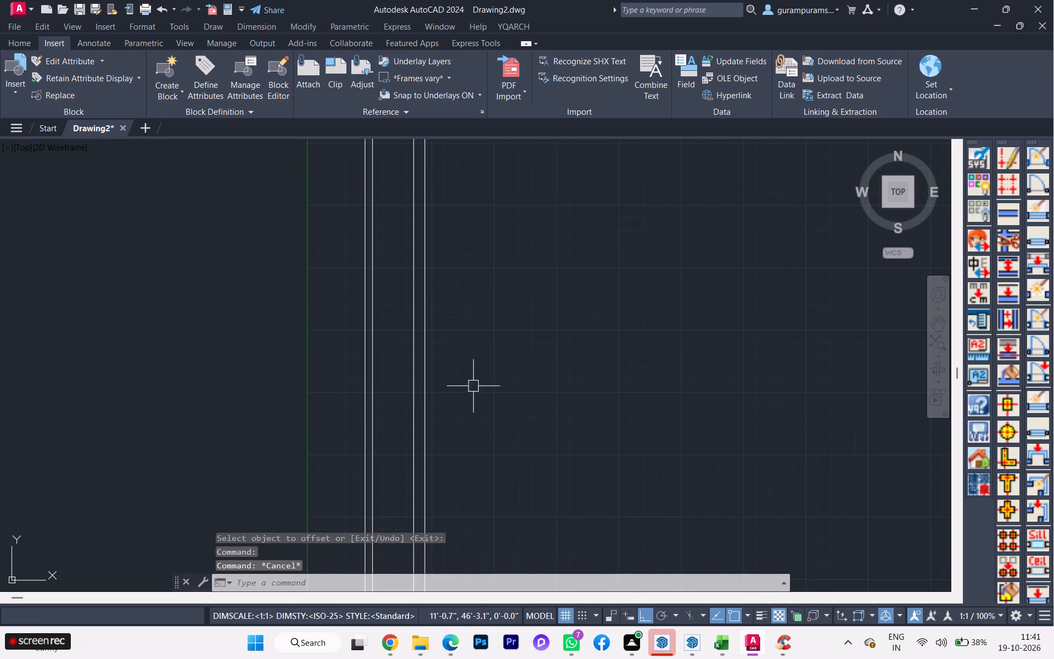
Start another offset from the rightmost vertical line and check the kitchen dimensions on Exercise 42's ground floor plan in the Edge PDF.
key("space")
left_click(423, 409)
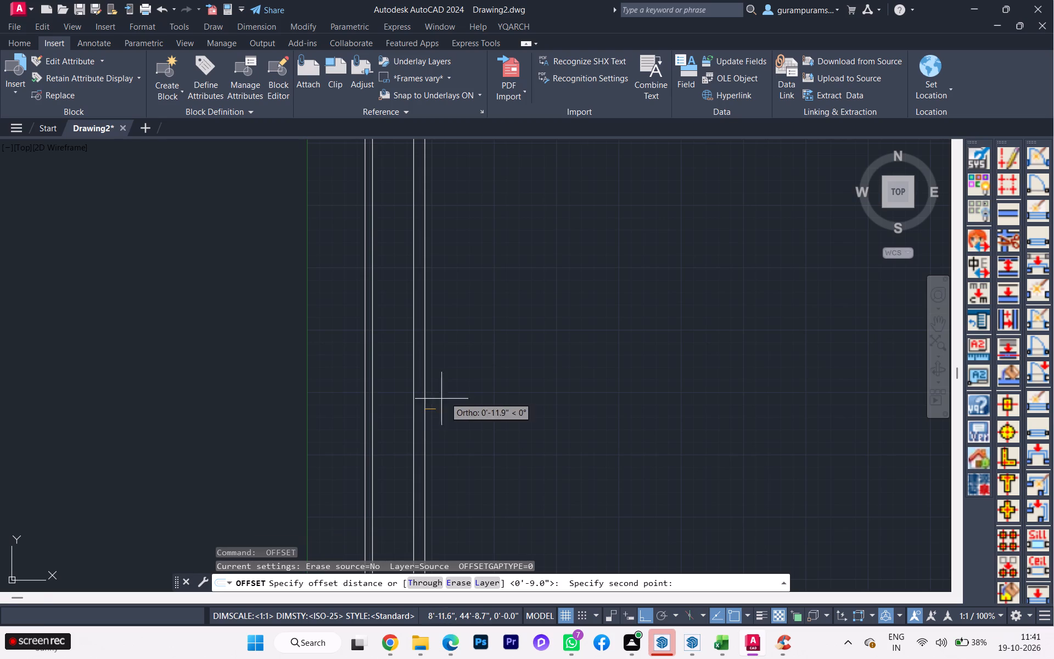
scroll(464, 396, "down", 2)
scroll(464, 396, "up", 1)
scroll(464, 396, "down", 4)
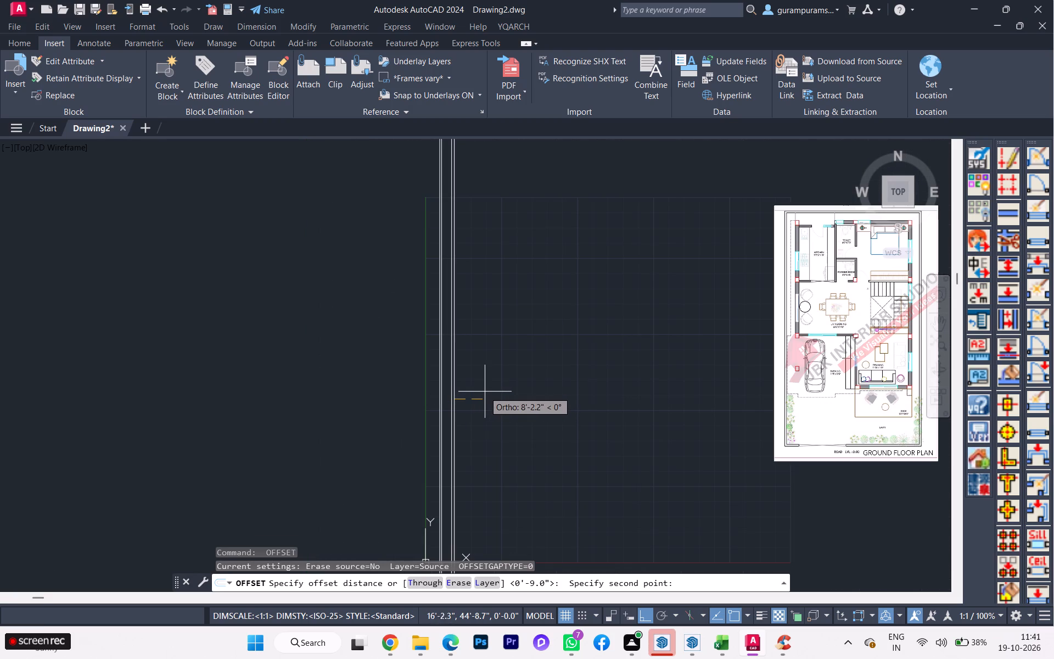
scroll(573, 379, "up", 1)
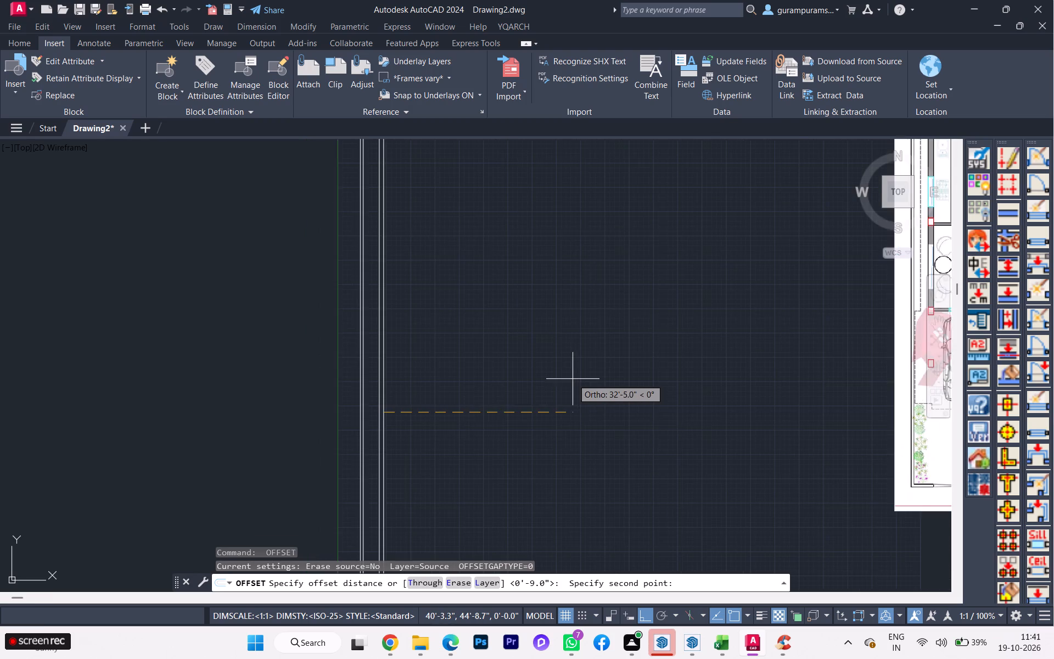
scroll(570, 386, "down", 2)
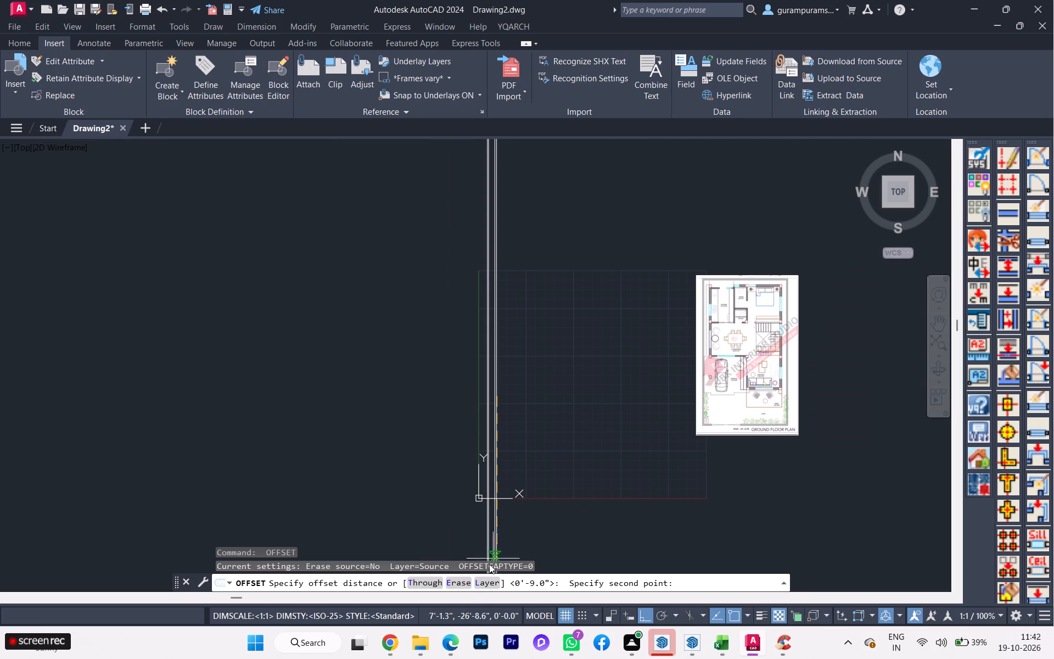
left_click(456, 579)
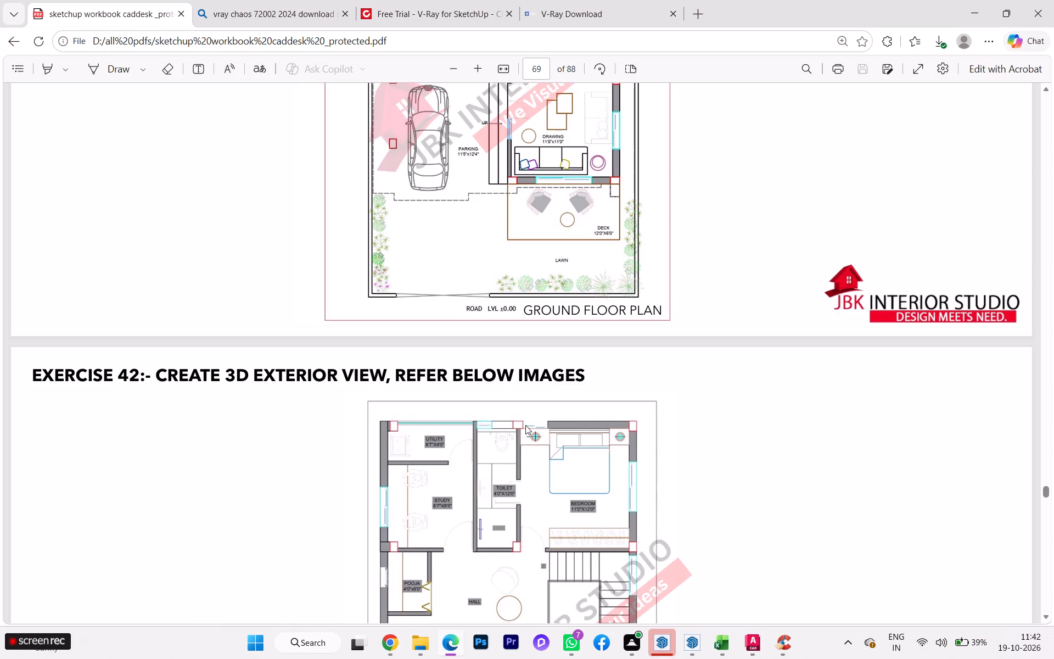
scroll(547, 388, "up", 2)
scroll(548, 384, "down", 2)
scroll(548, 384, "up", 2)
scroll(548, 384, "down", 1)
scroll(548, 384, "up", 4)
scroll(550, 380, "down", 1)
scroll(550, 380, "up", 1)
scroll(550, 380, "down", 1)
scroll(550, 380, "up", 1)
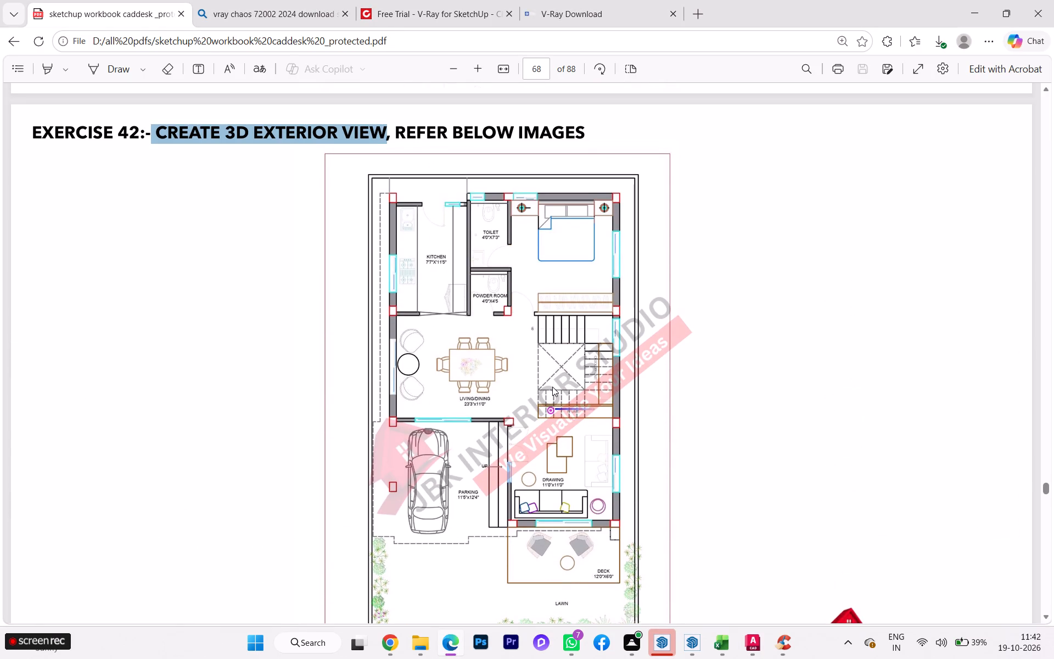
key("alt+Tab")
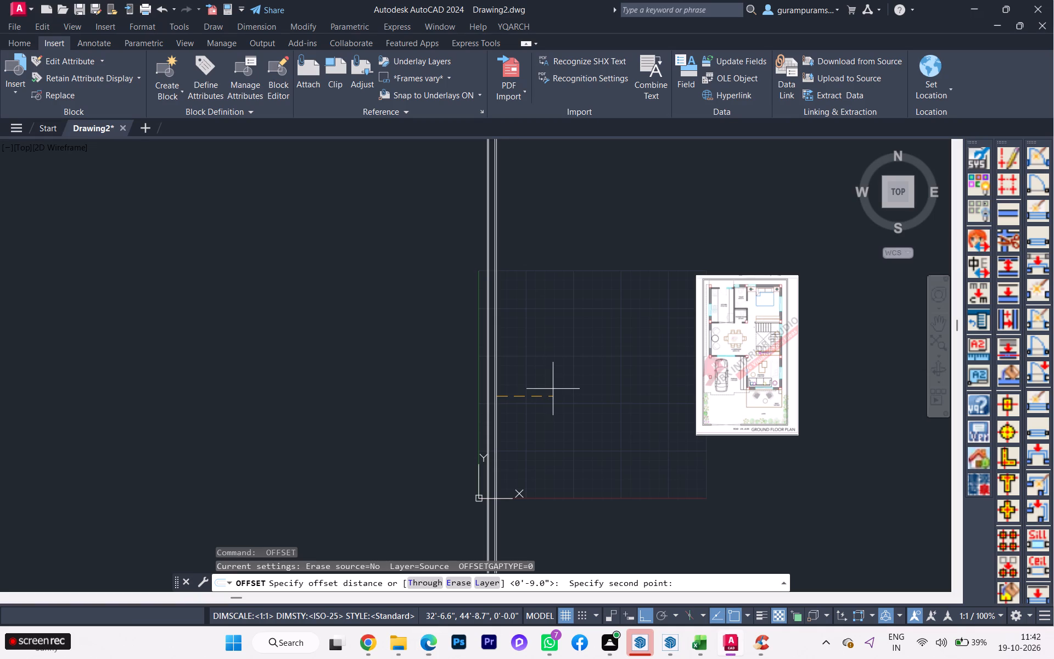
In AutoCAD, offset the right line of the 9" wall 7'7" to the right for the kitchen width.
key("7")
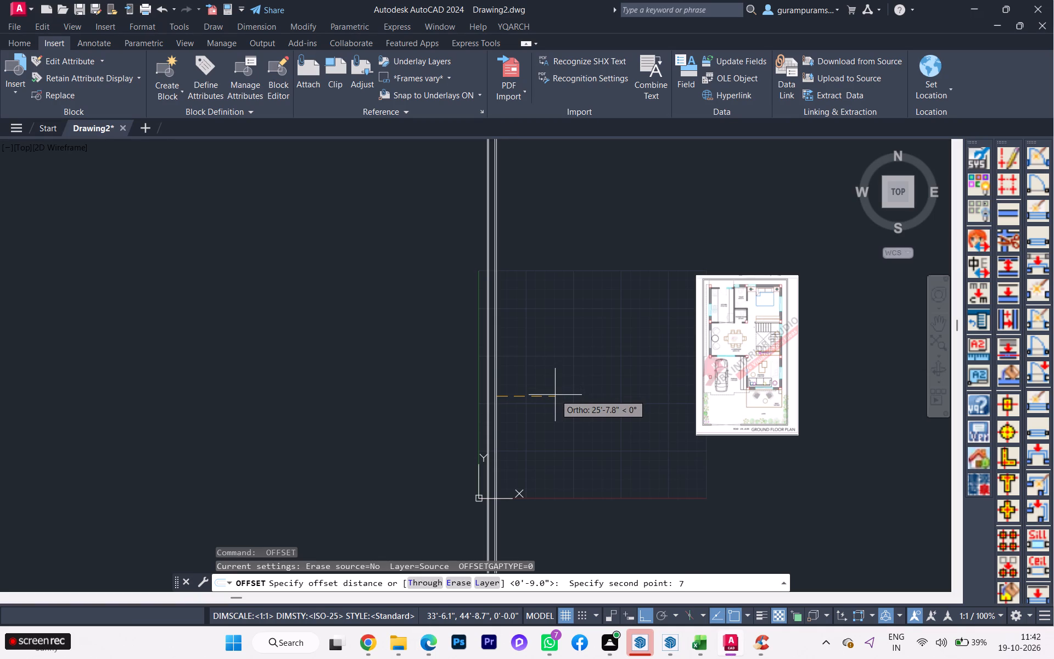
type("'7")
key("Return")
scroll(495, 406, "up", 2)
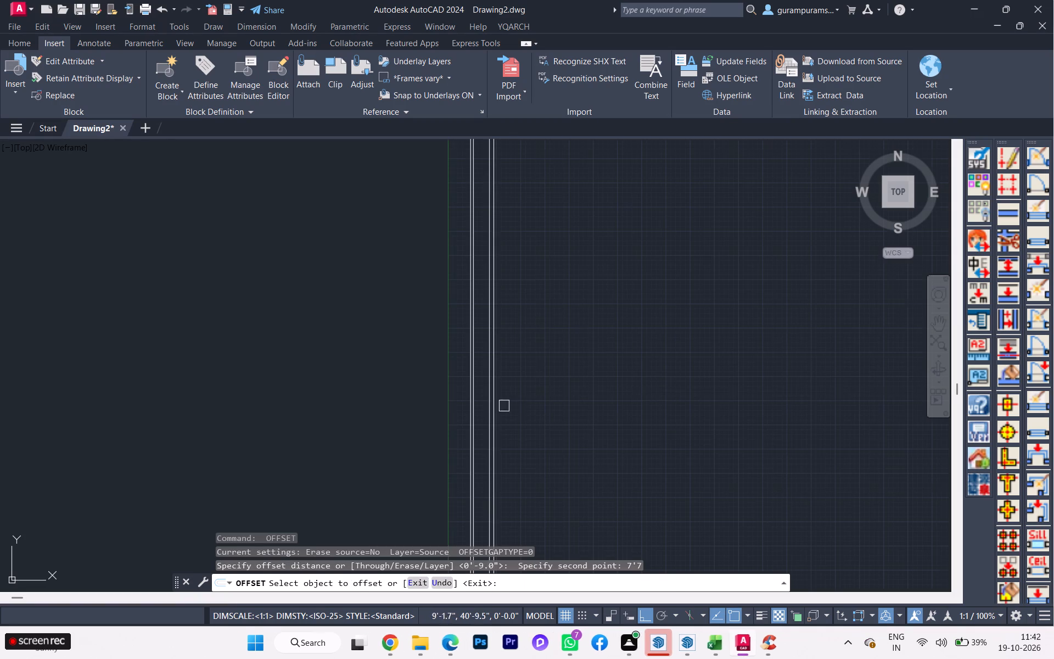
left_click(495, 419)
left_click(530, 408)
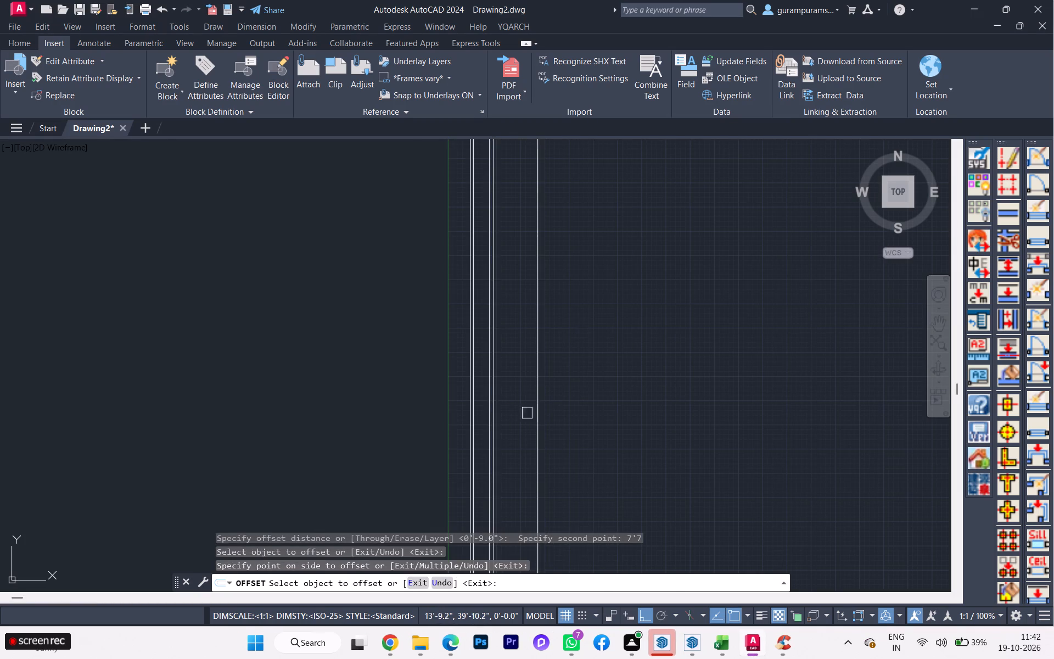
scroll(513, 431, "up", 1)
scroll(513, 431, "down", 1)
scroll(513, 431, "up", 2)
key("space")
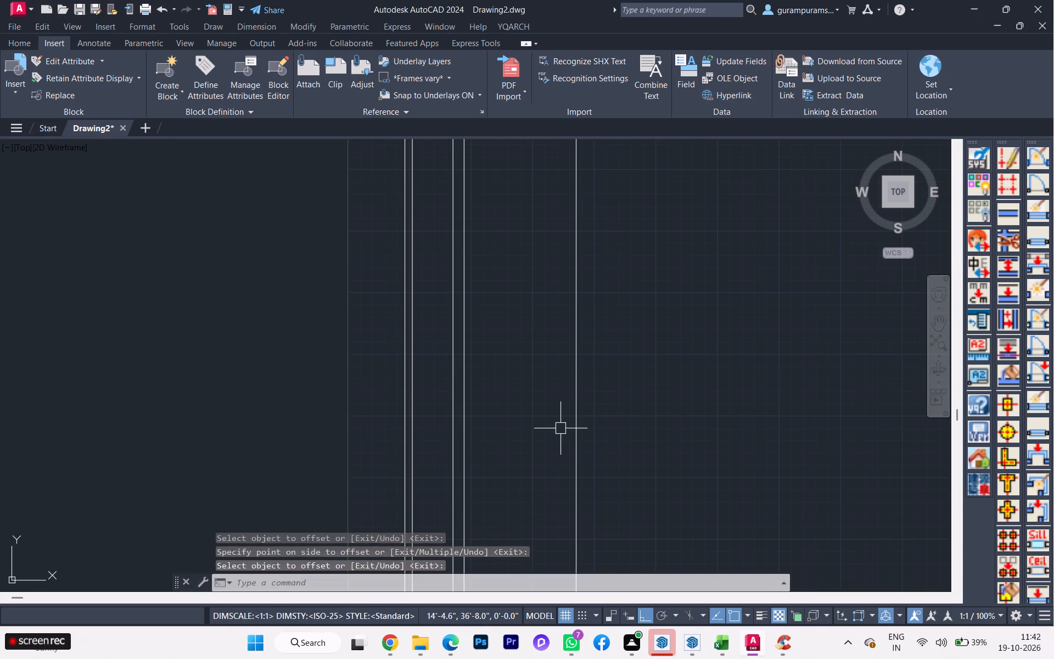
Offset the kitchen's right-hand construction line 4.5" to the right for the partition wall.
key("space")
left_click(575, 422)
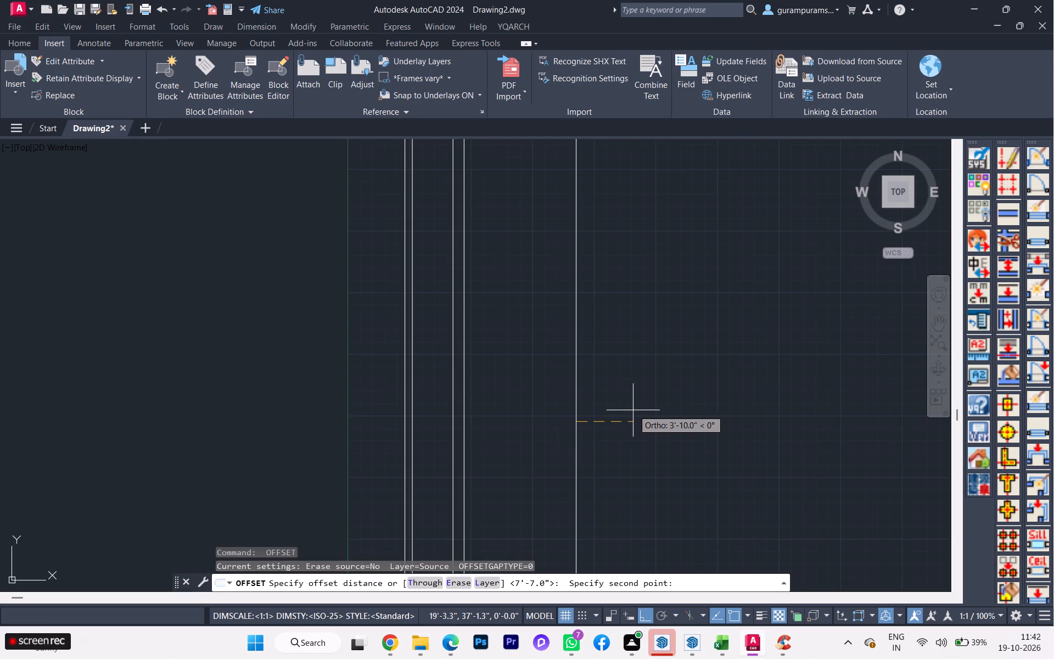
type("4.")
key("5")
key("Return")
left_click(575, 446)
left_click(615, 427)
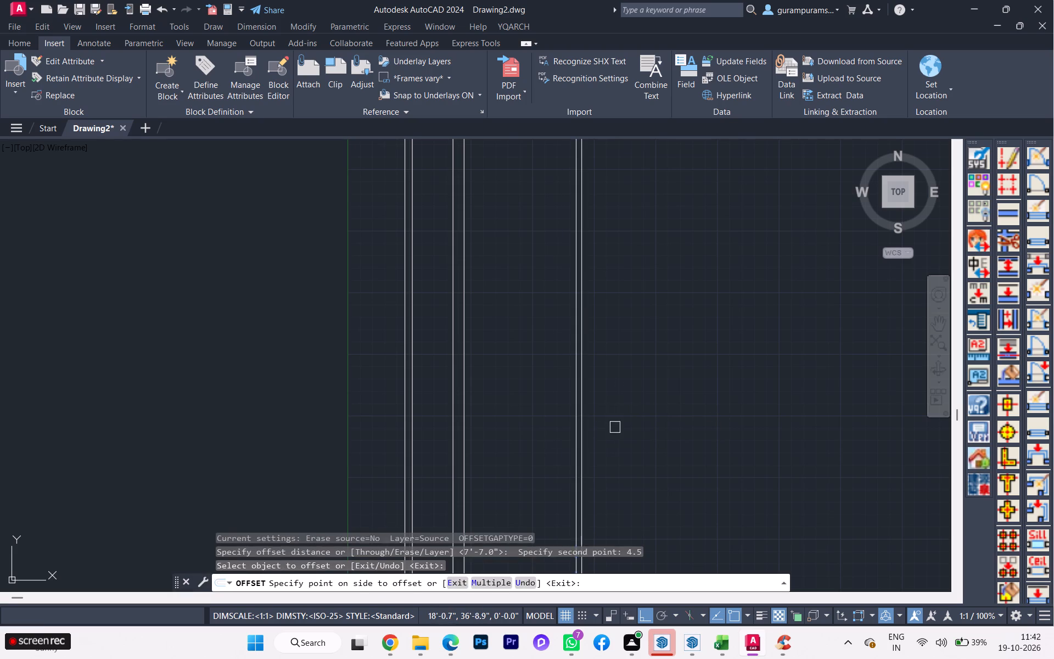
key("space")
Offset the right line of the 4.5" partition wall 4' to the right for the toilet width.
scroll(554, 444, "down", 2)
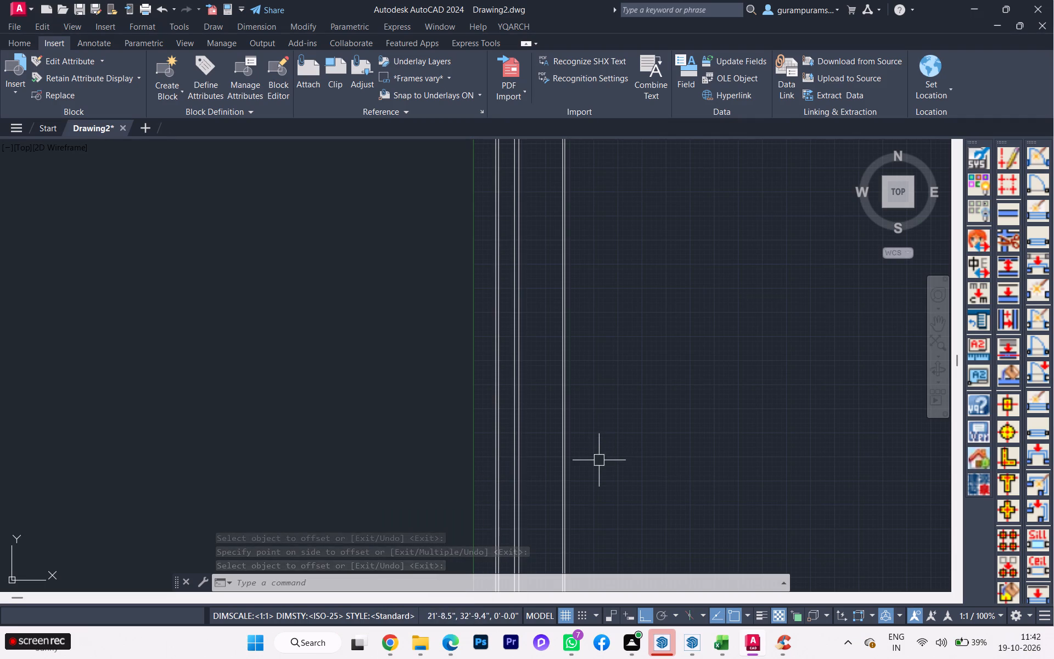
key("space")
scroll(573, 460, "up", 3)
left_click(548, 448)
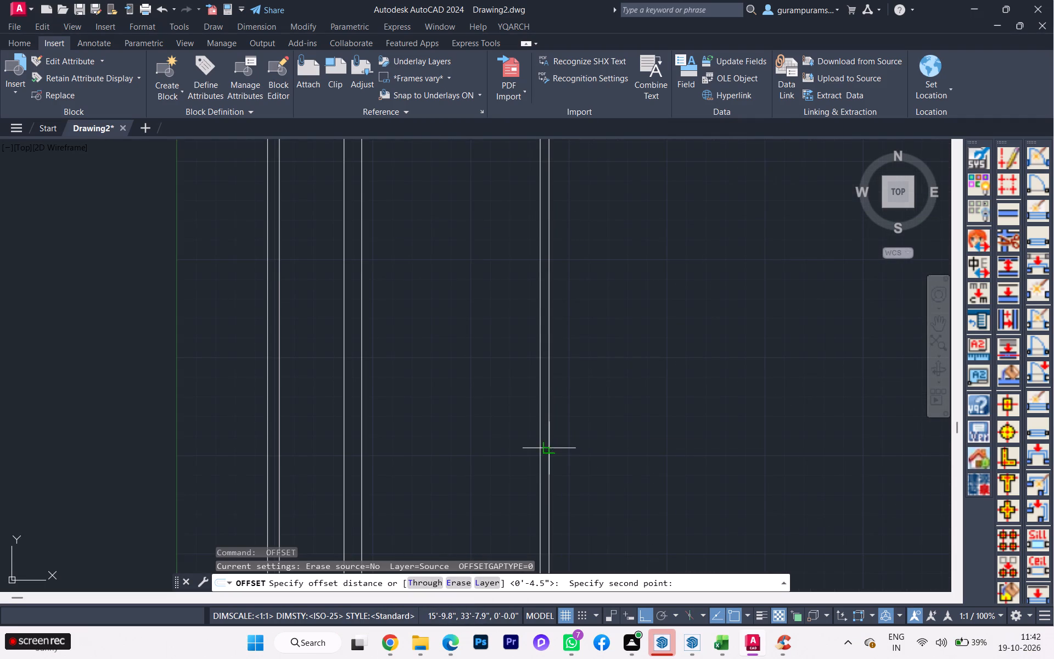
key("4")
key("apostrophe")
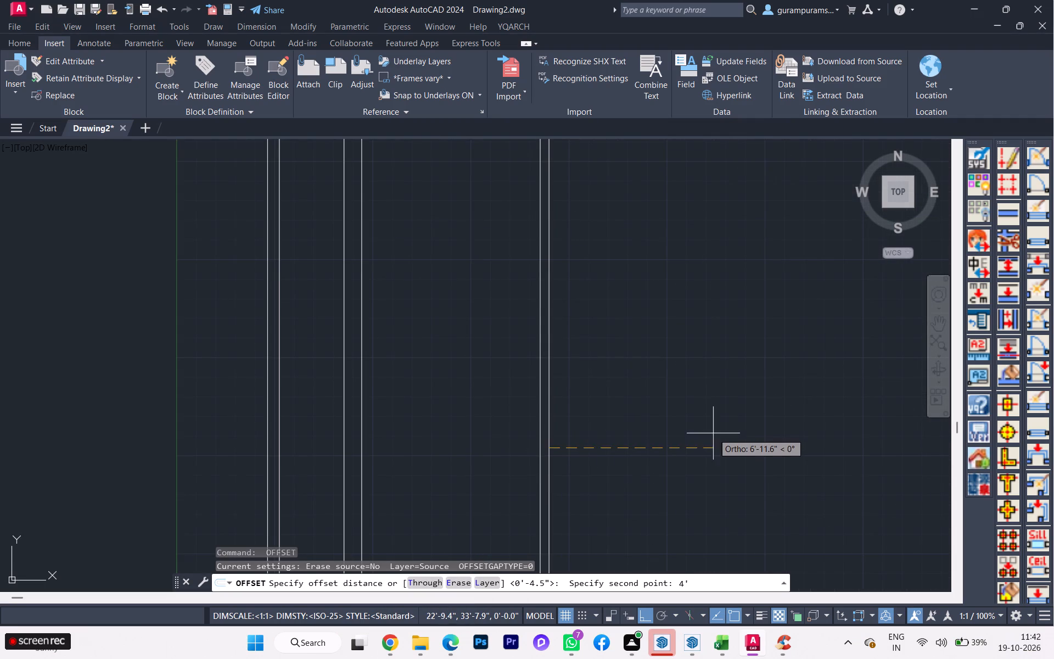
key("Return")
left_click(552, 478)
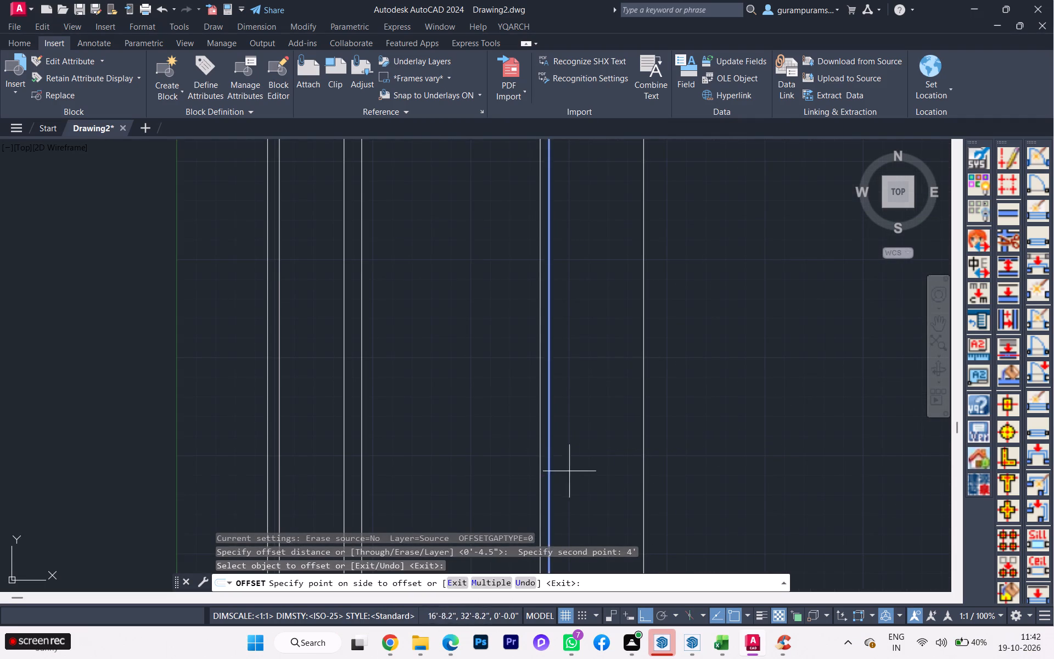
left_click(600, 466)
key("space")
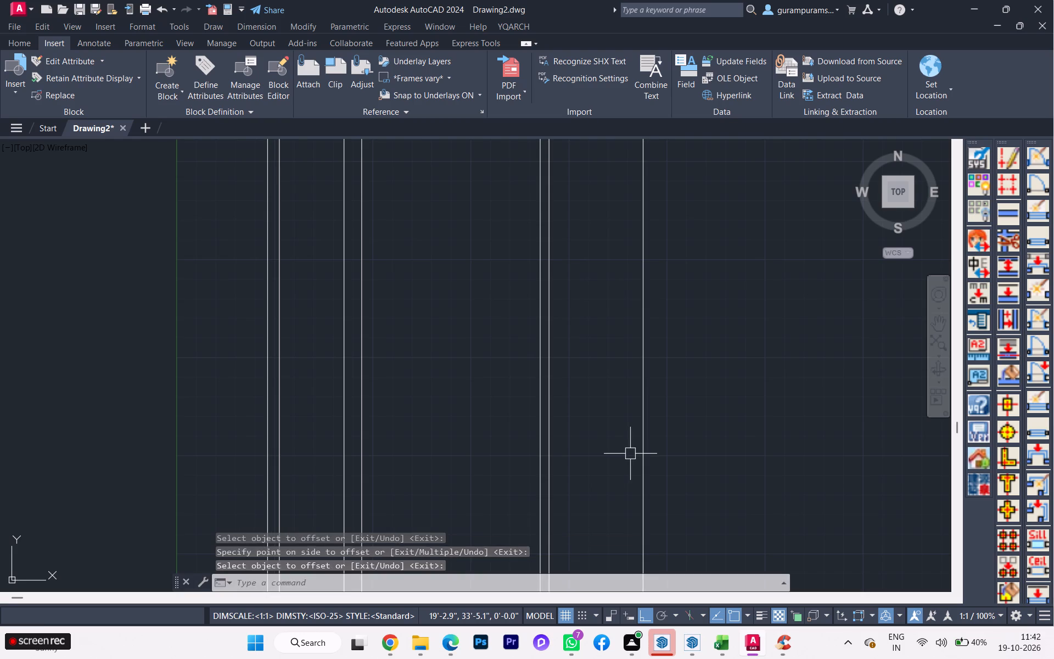
Offset the toilet's right construction line 4.5" to the right for the wall thickness.
key("space")
left_click(645, 454)
scroll(709, 439, "down", 1)
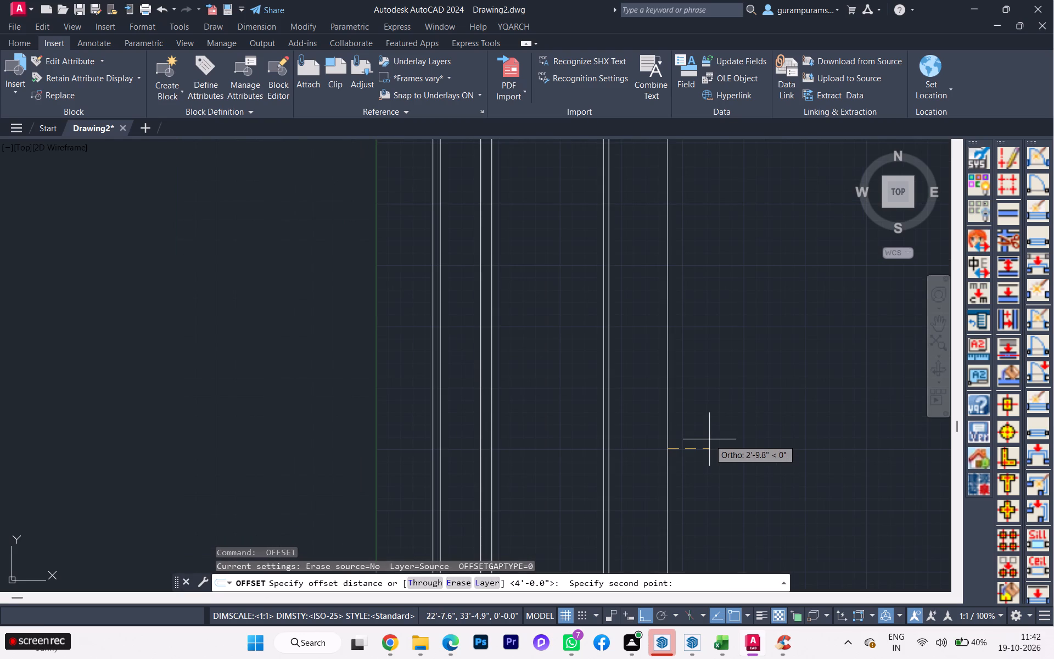
key("4")
key("period")
key("5")
key("Return")
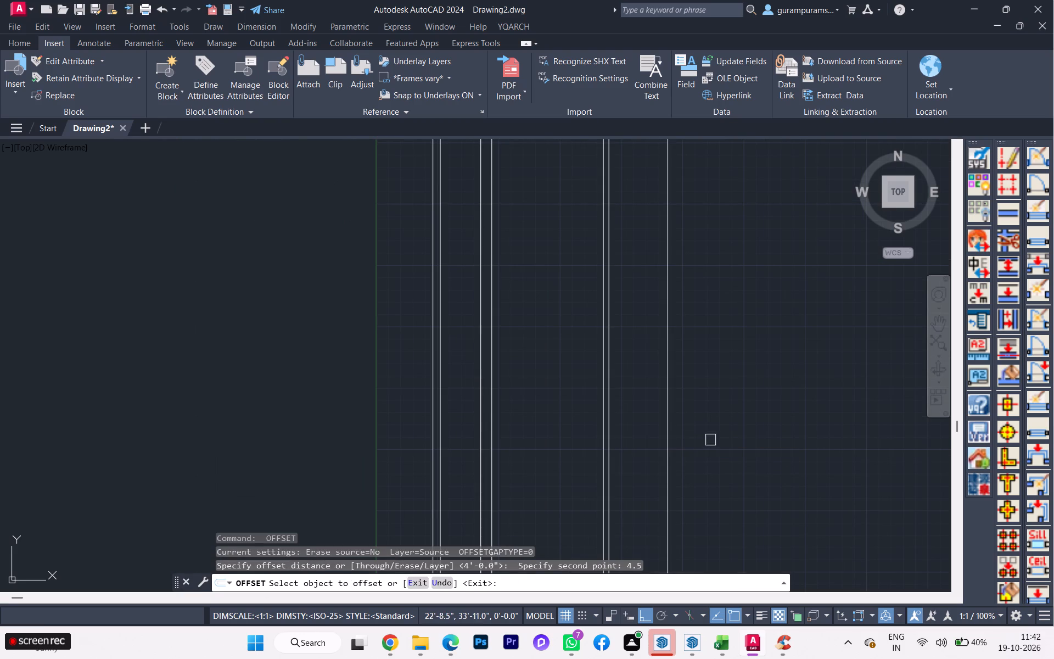
left_click(667, 471)
left_click(718, 457)
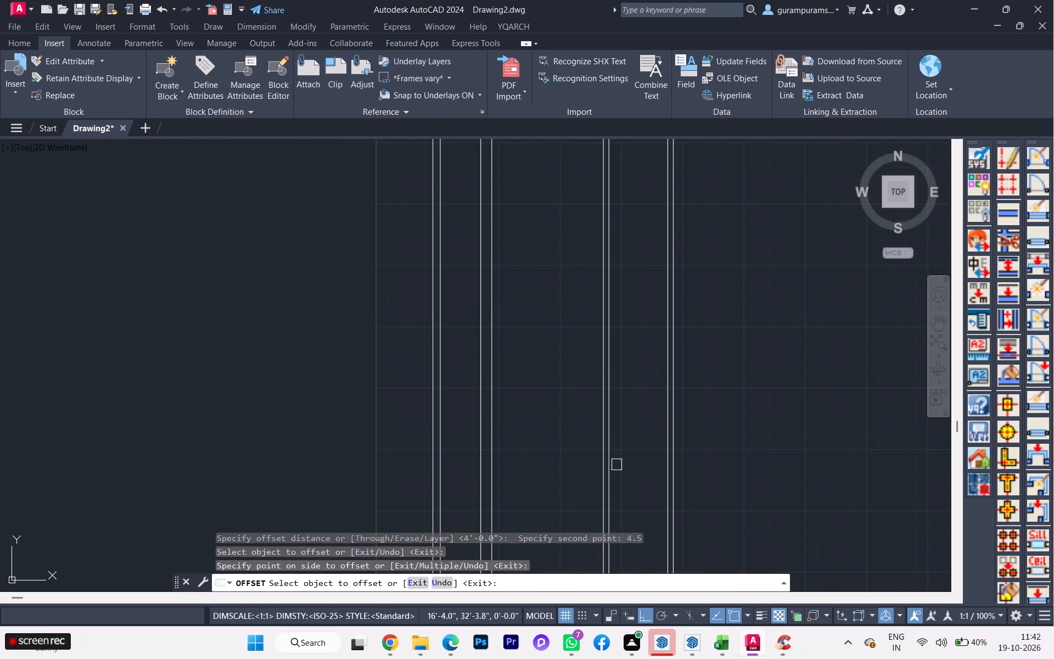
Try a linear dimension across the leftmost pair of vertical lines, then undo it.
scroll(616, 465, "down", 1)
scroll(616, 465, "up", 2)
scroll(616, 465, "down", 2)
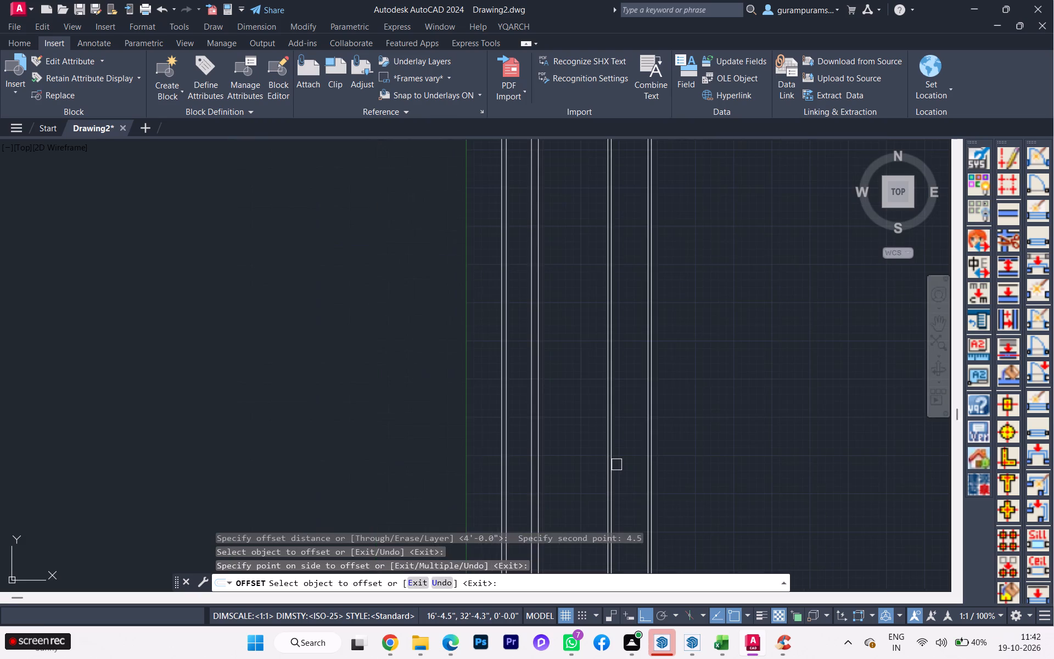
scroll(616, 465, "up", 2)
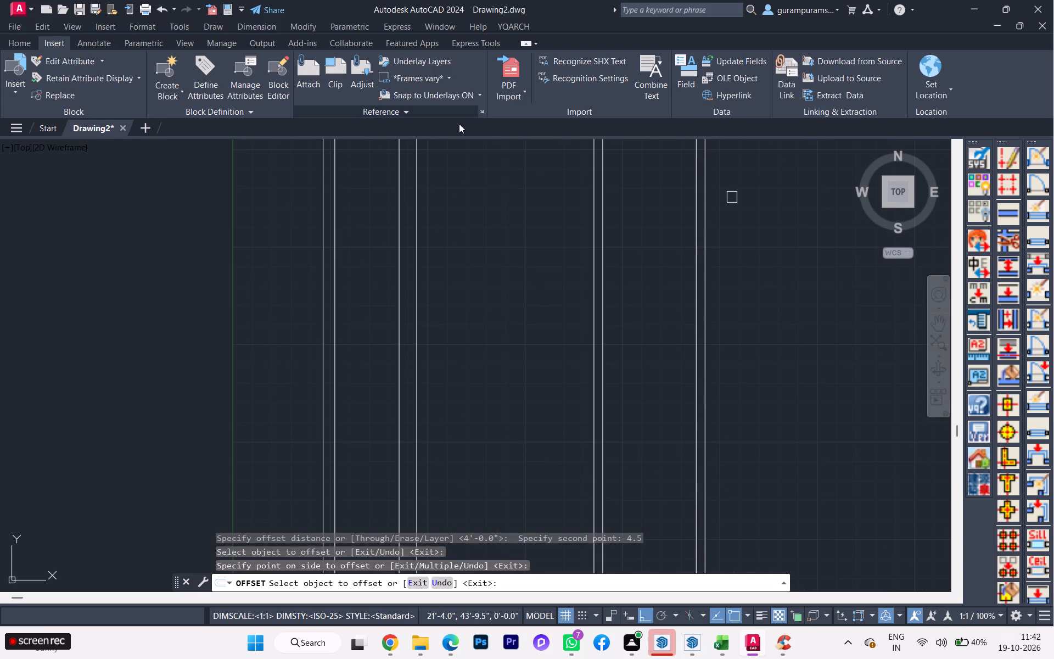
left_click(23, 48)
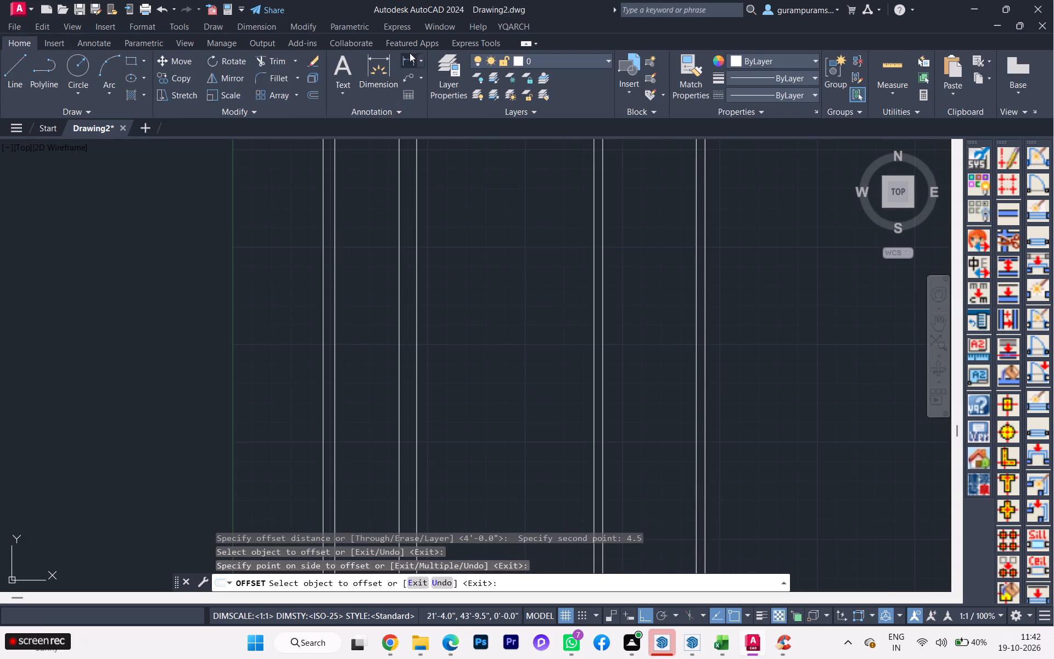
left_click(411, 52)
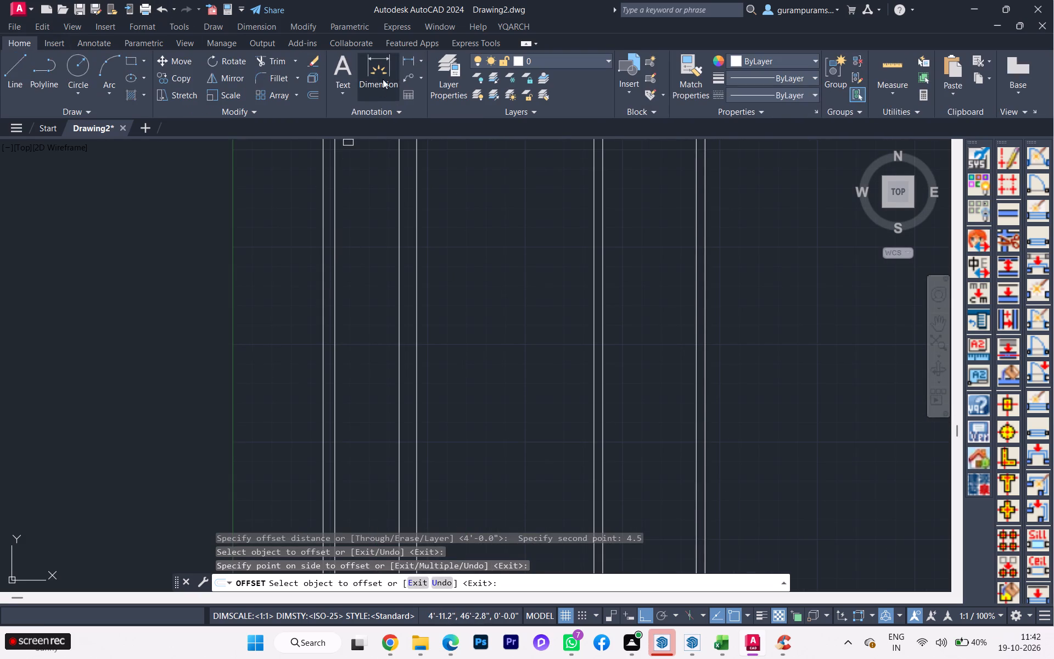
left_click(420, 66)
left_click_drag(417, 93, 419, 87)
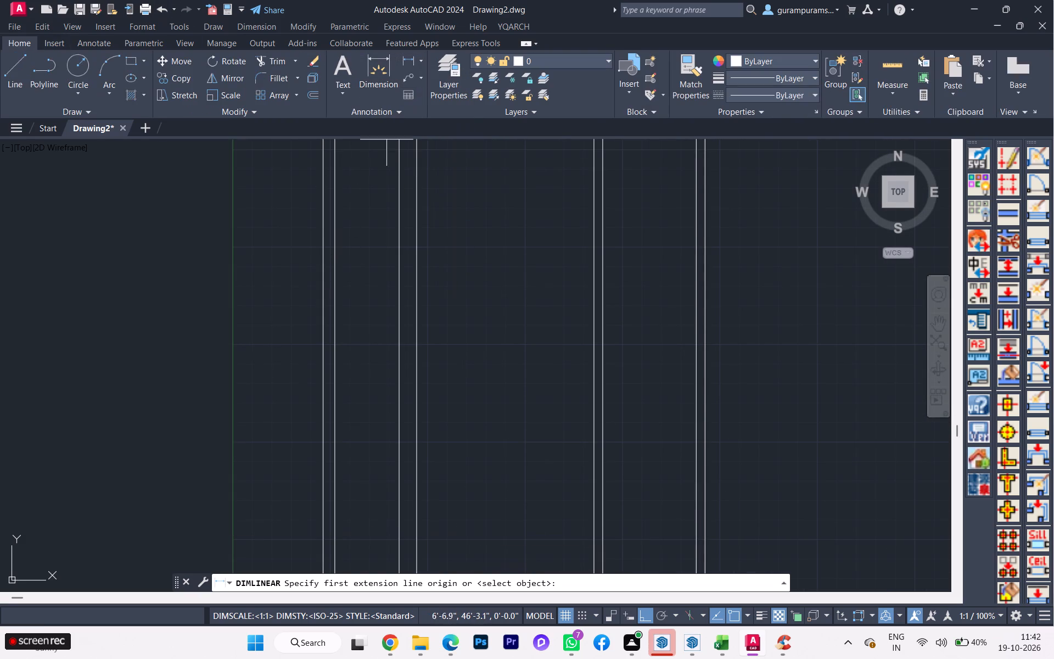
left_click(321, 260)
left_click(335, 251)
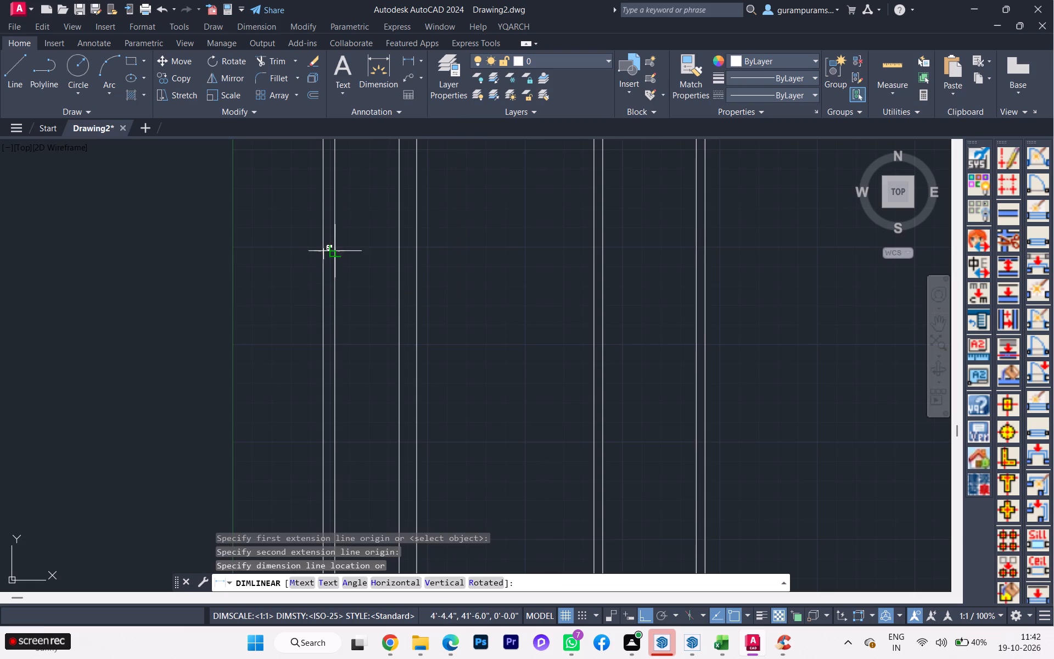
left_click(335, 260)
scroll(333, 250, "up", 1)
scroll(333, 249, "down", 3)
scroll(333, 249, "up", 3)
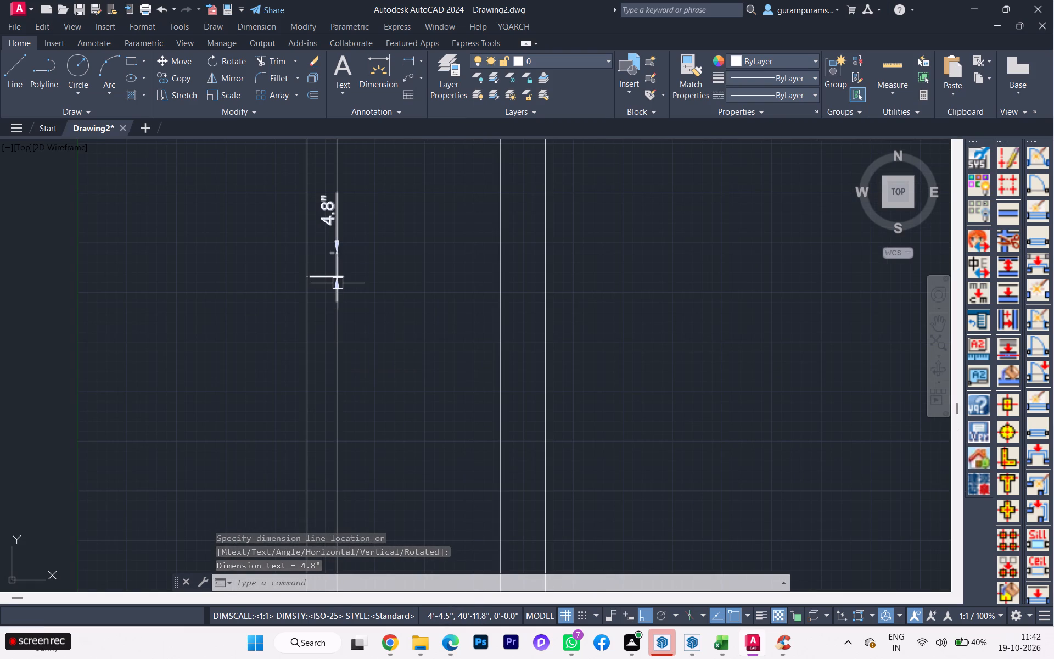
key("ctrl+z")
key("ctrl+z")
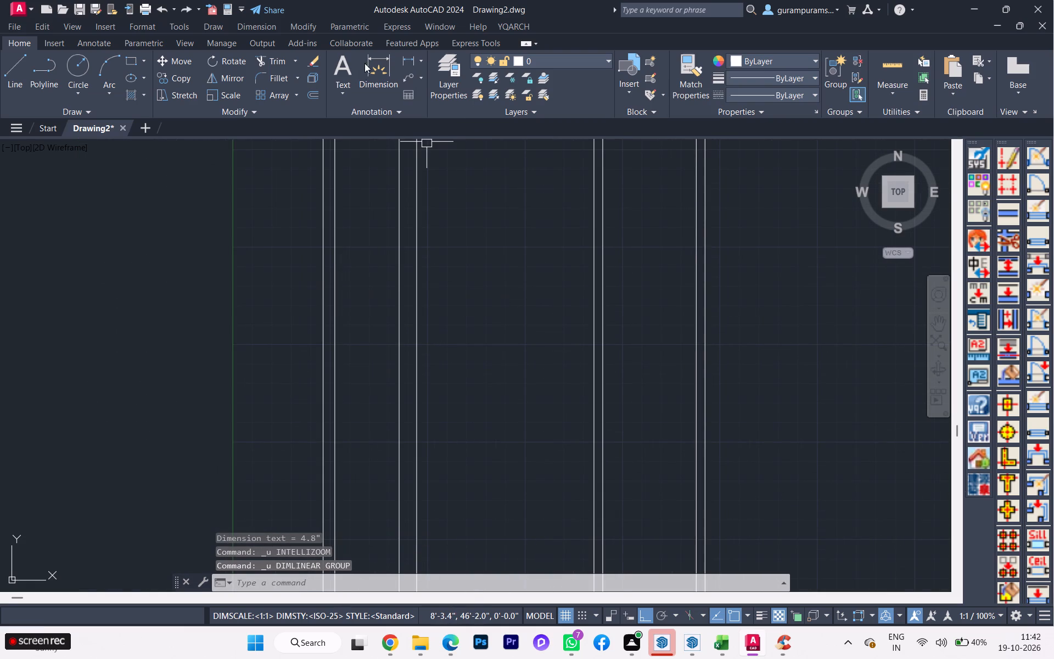
Measure the partition wall between kitchen and toilet with a linear dimension, without placing it.
left_click(401, 60)
left_click(595, 295)
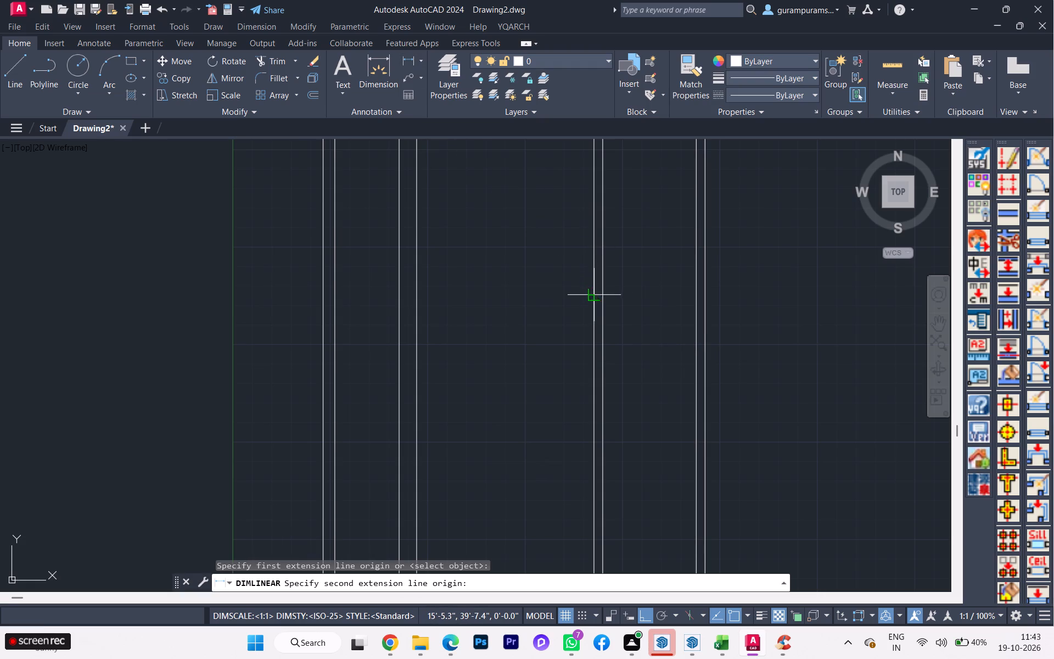
left_click(604, 296)
scroll(604, 301, "up", 3)
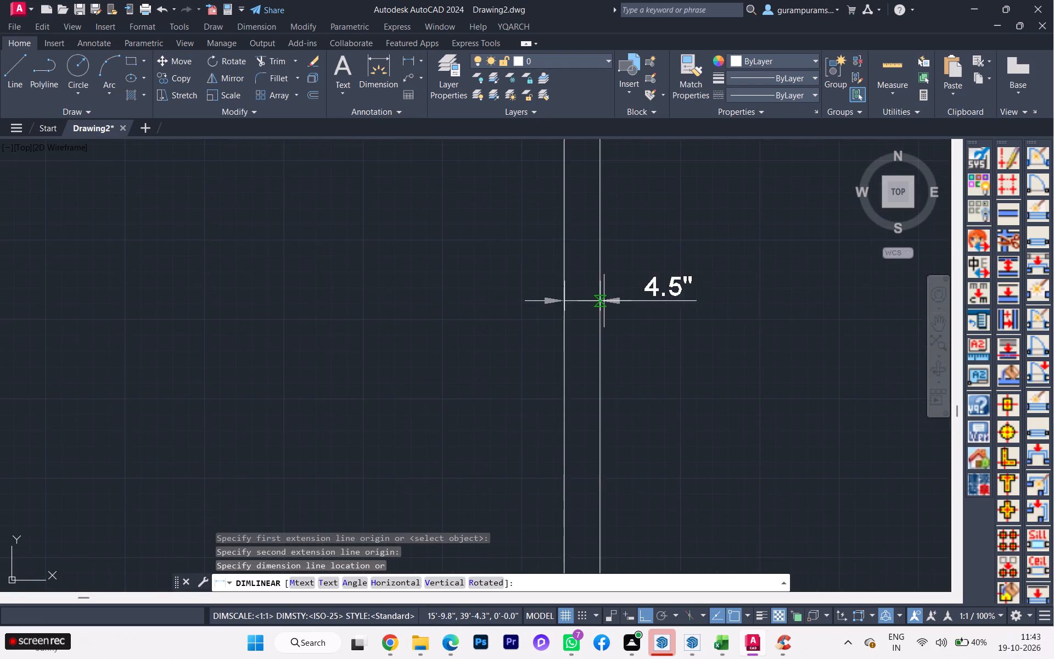
scroll(604, 301, "down", 4)
key("space")
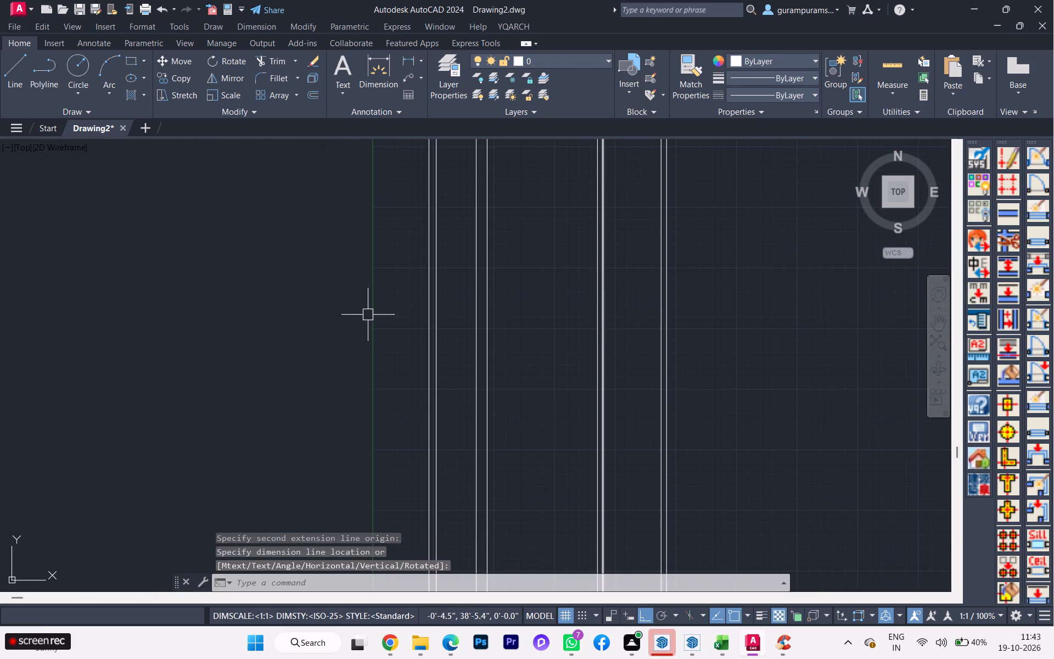
Measure the spacing of the leftmost pair of vertical lines with a linear dimension, without placing it.
scroll(372, 310, "up", 1)
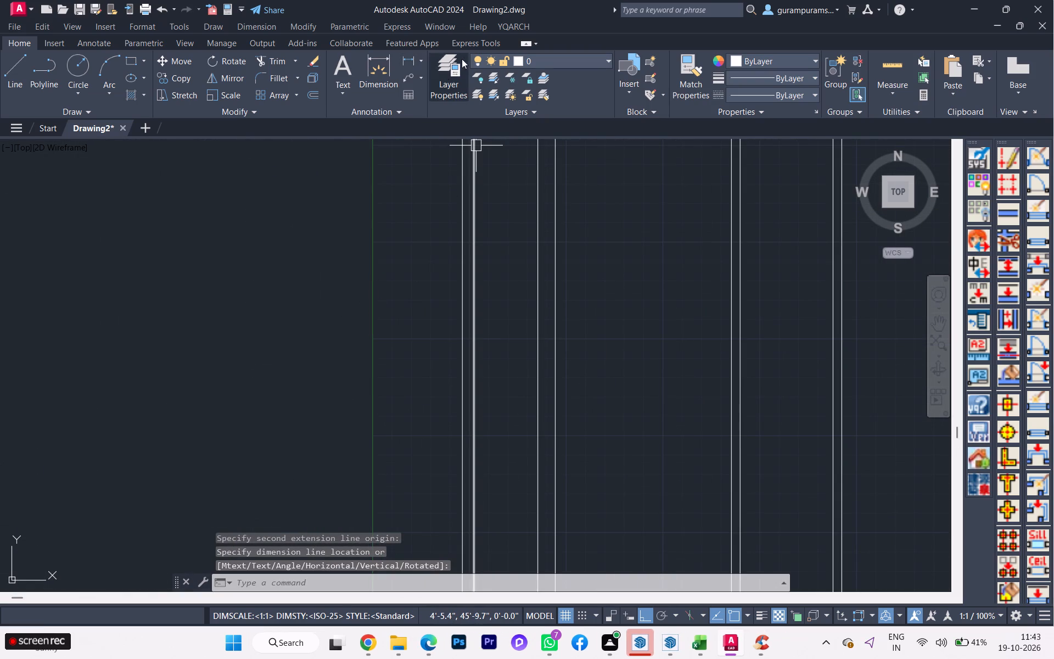
left_click(413, 58)
scroll(489, 280, "up", 2)
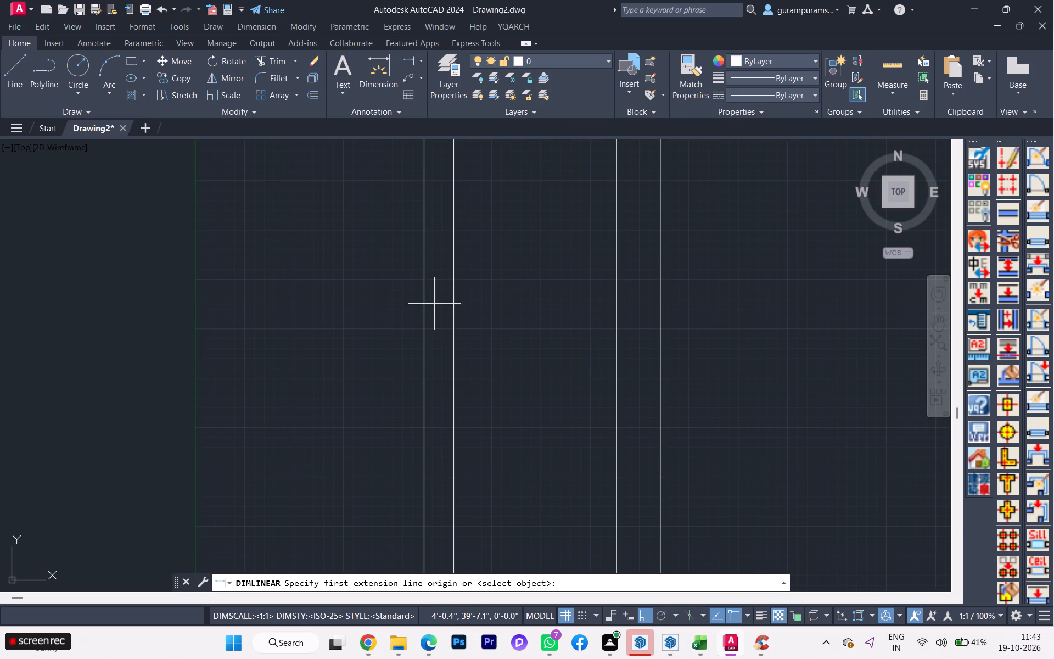
left_click(425, 308)
left_click(450, 300)
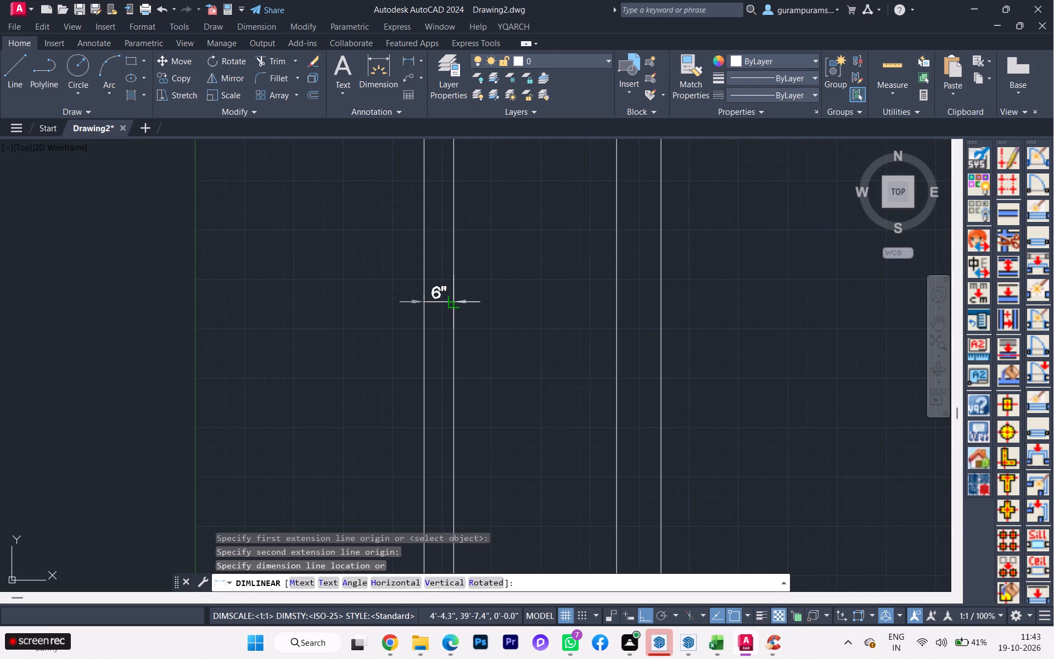
key("space")
scroll(255, 266, "down", 4)
scroll(247, 266, "up", 1)
scroll(247, 266, "down", 1)
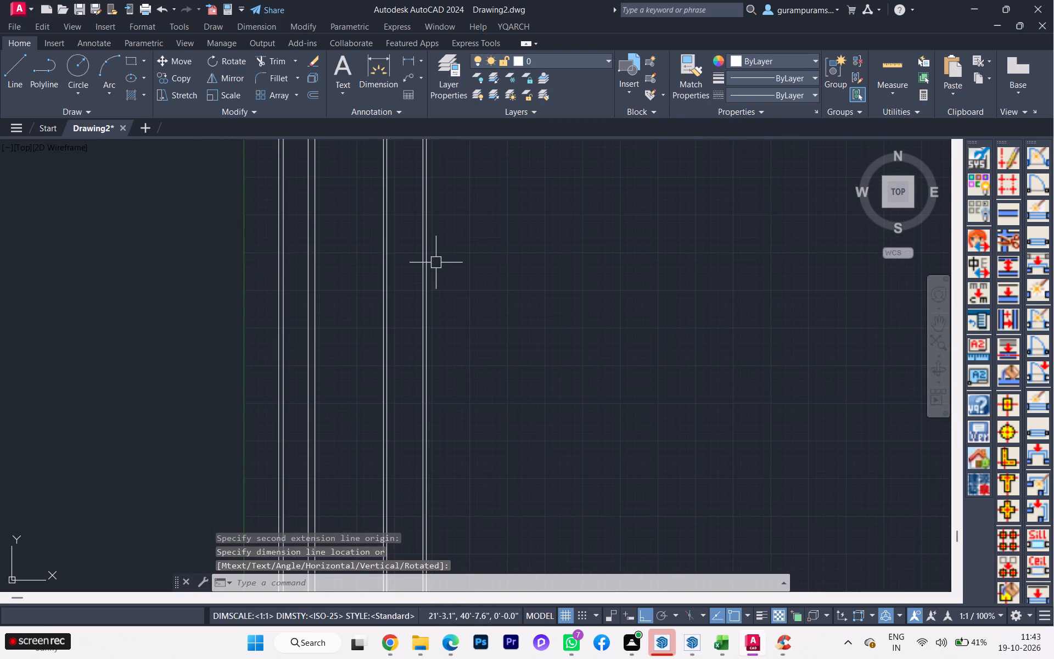
Examine the parking, drawing room and deck areas on the inserted ground floor plan image.
scroll(434, 267, "down", 1)
scroll(397, 294, "down", 2)
scroll(407, 304, "up", 2)
scroll(408, 301, "down", 1)
scroll(408, 301, "up", 1)
scroll(408, 294, "down", 1)
scroll(560, 312, "down", 1)
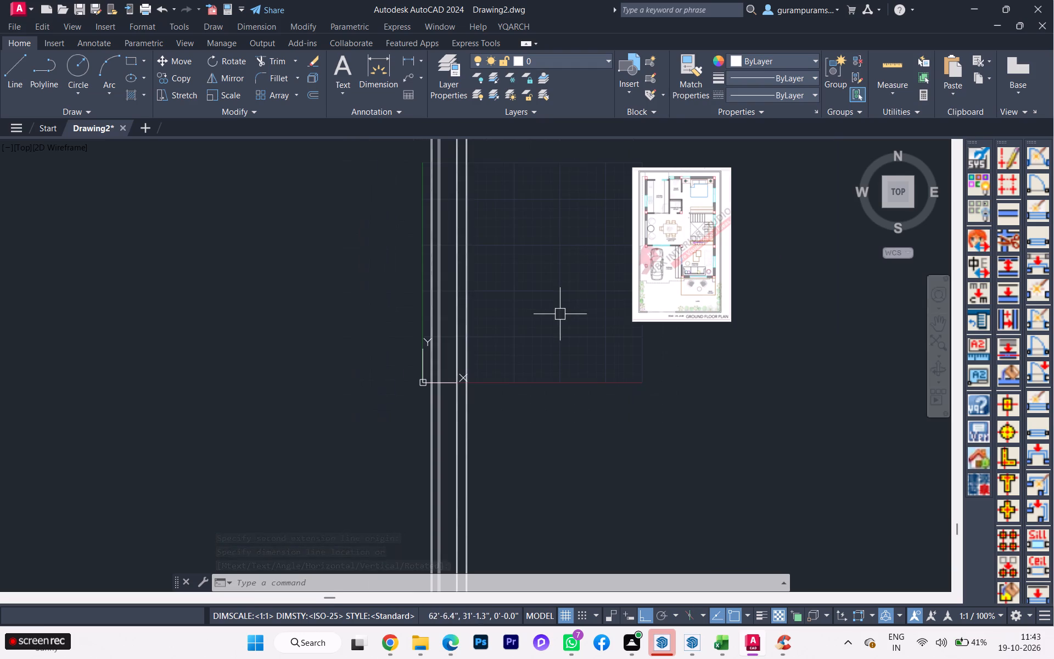
scroll(682, 303, "up", 1)
scroll(682, 303, "down", 1)
scroll(682, 303, "up", 2)
scroll(701, 255, "up", 4)
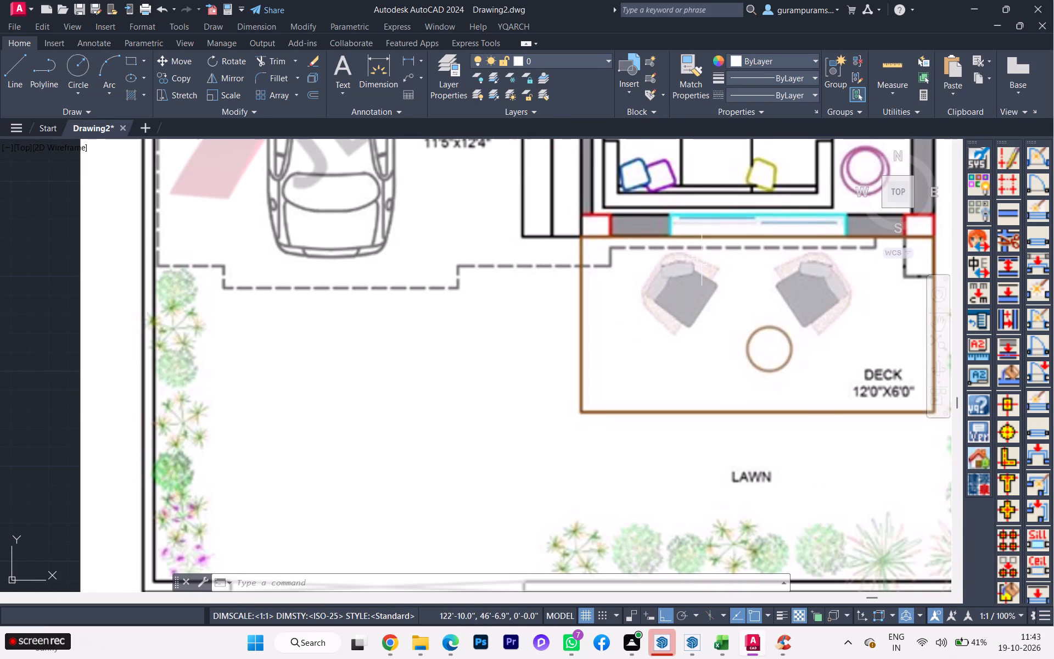
scroll(702, 259, "down", 1)
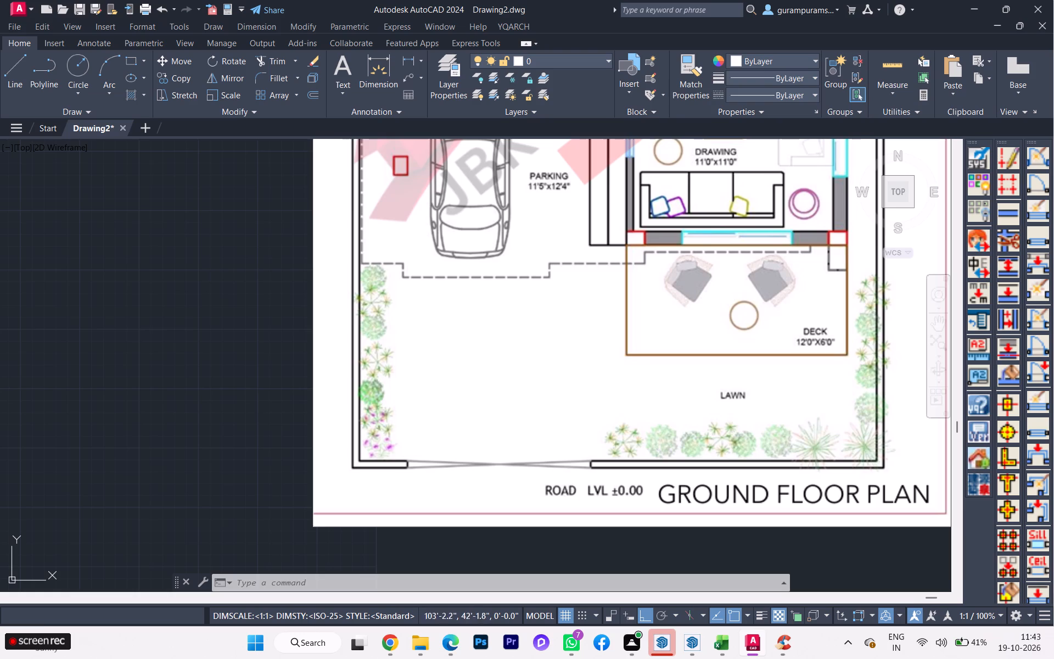
scroll(546, 336, "down", 3)
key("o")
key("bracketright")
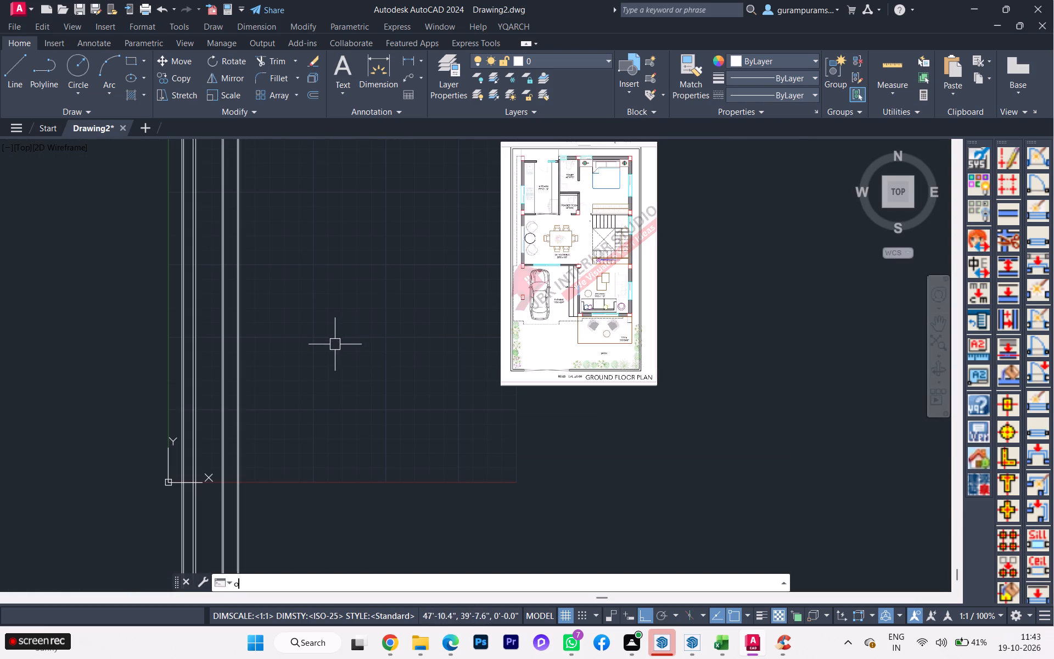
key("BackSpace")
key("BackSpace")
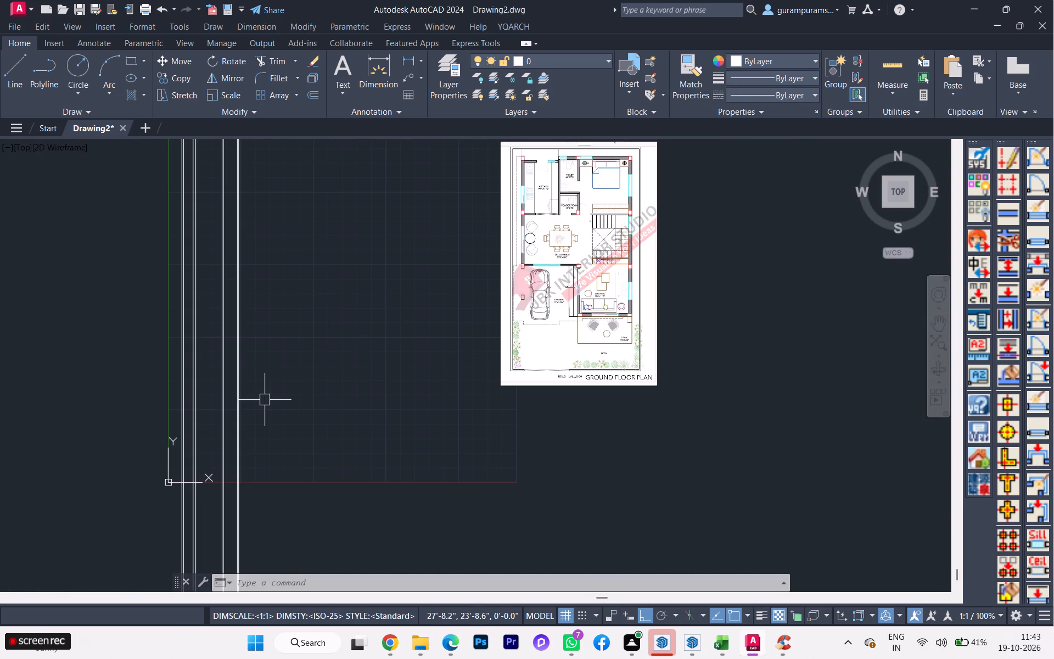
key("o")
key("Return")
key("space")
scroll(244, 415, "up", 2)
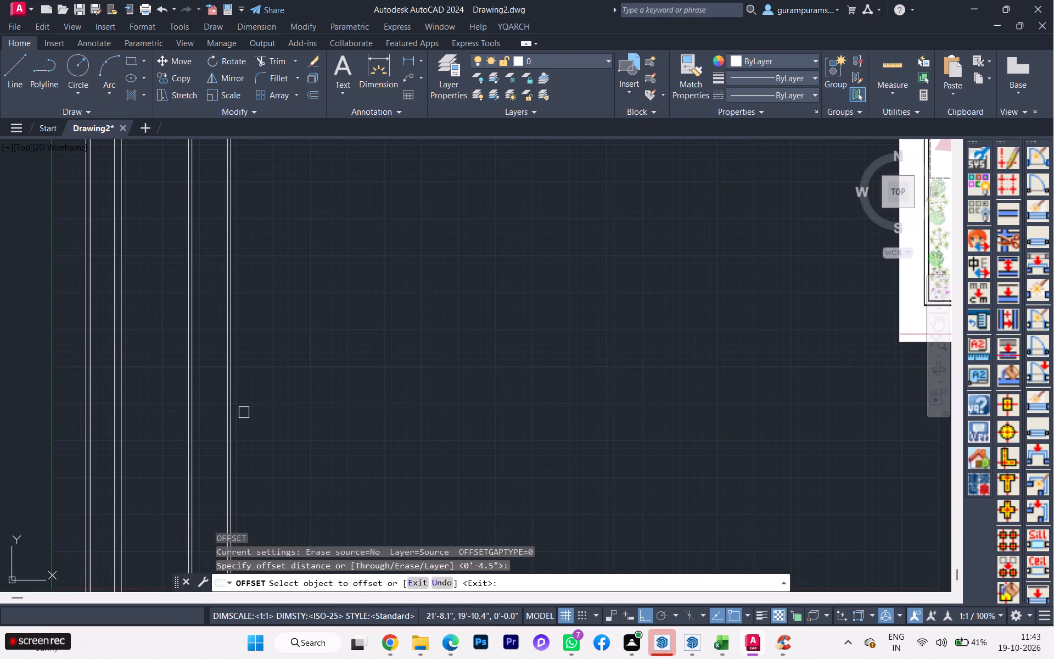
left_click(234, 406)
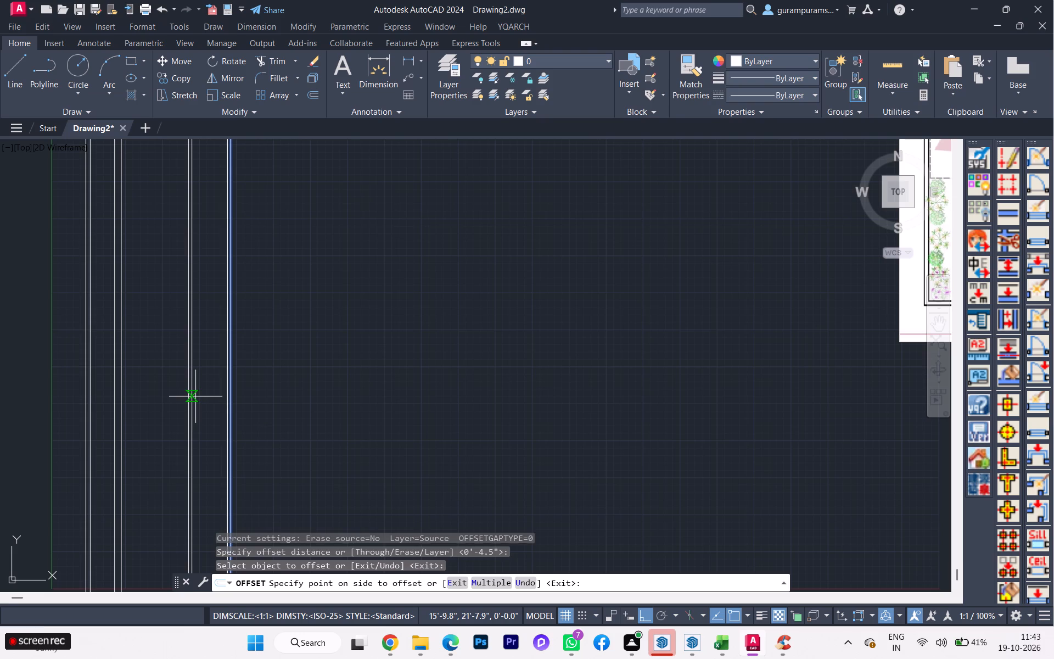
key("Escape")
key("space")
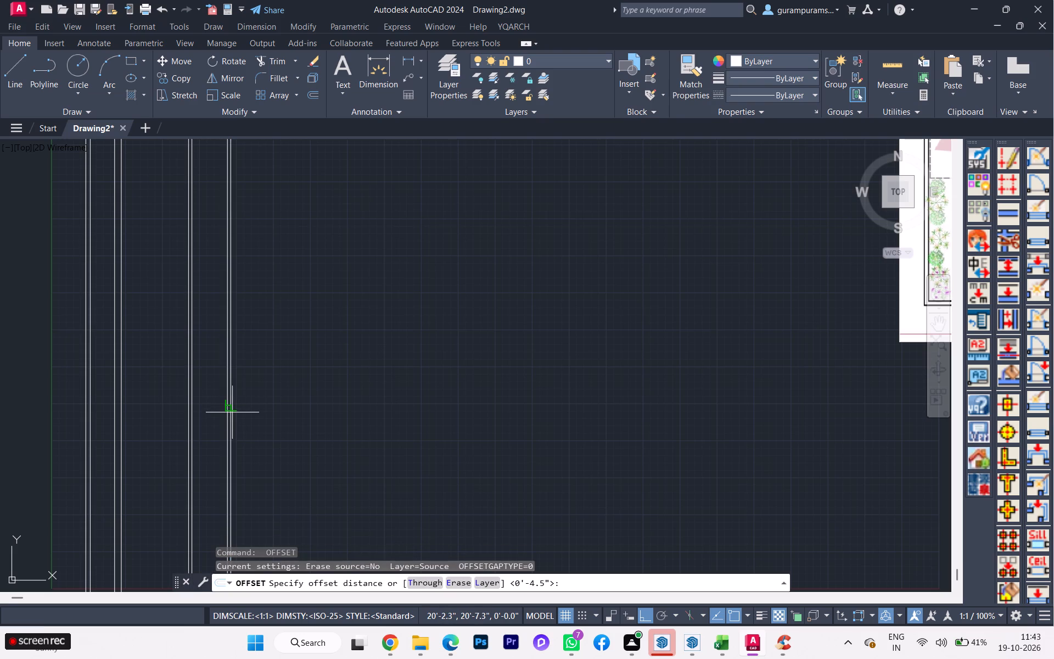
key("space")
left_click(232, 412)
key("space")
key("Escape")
Offset the rightmost vertical construction line 11' to the right for the next room width.
key("space")
left_click(234, 409)
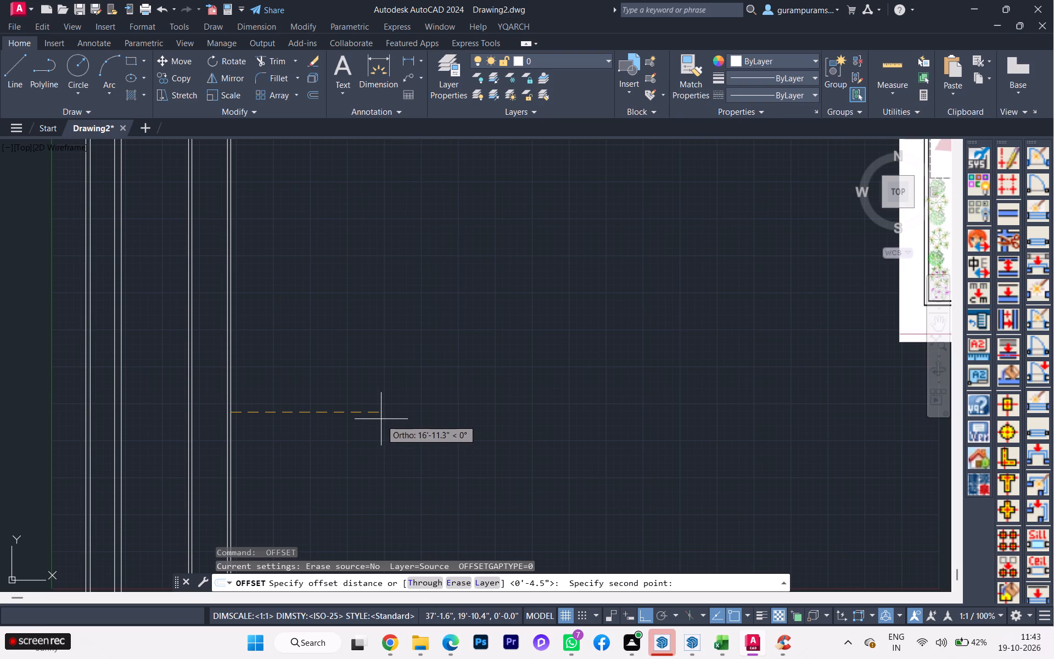
key("1")
key("1")
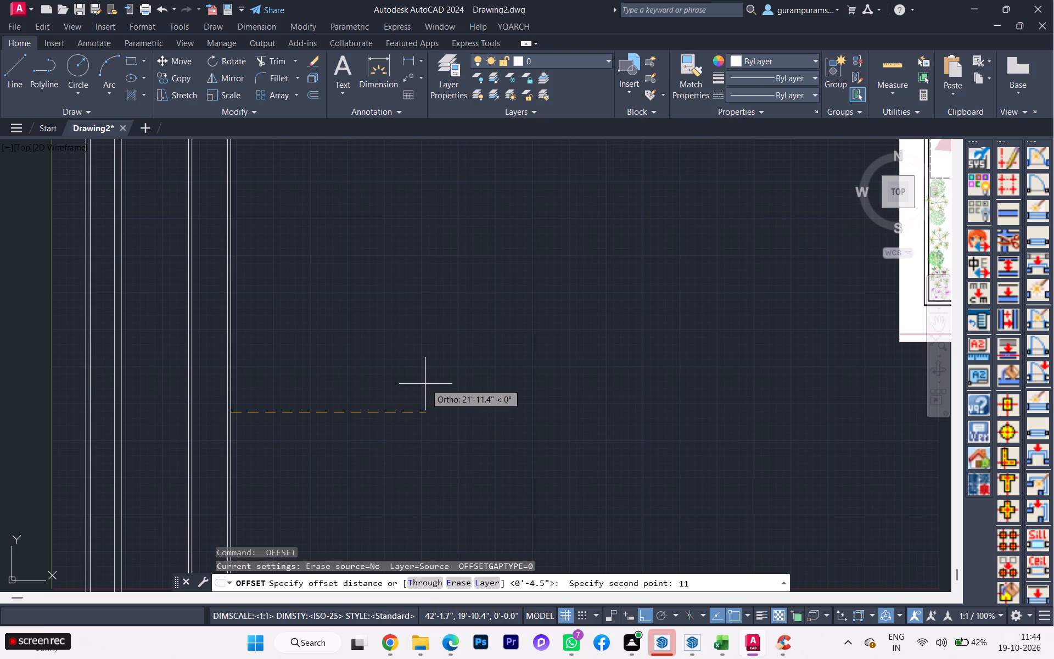
key("apostrophe")
key("Return")
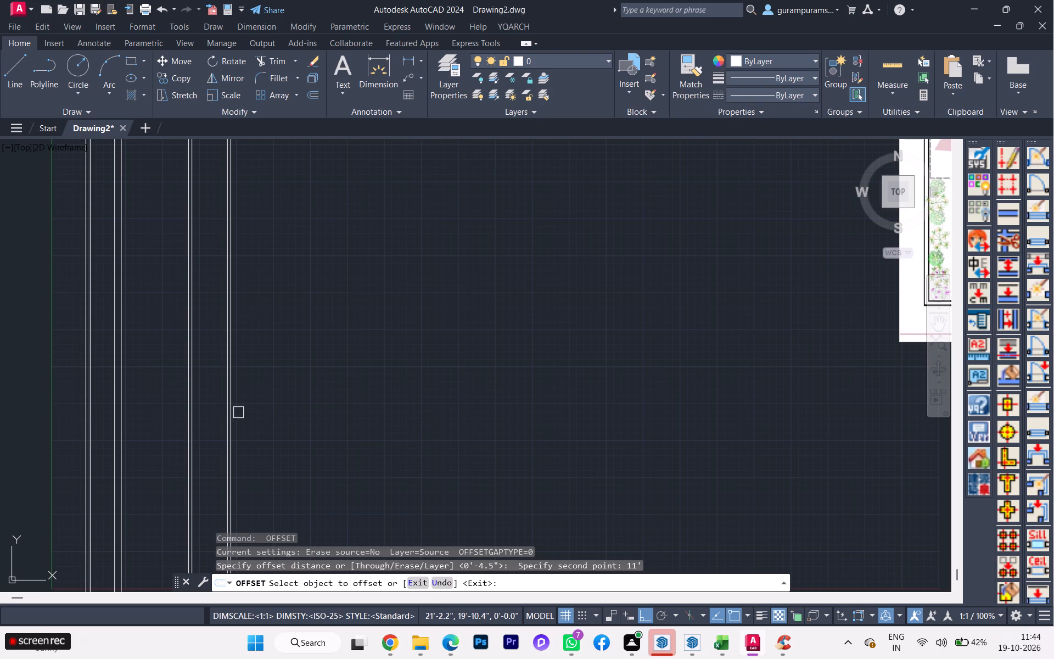
left_click(236, 415)
left_click(282, 403)
key("space")
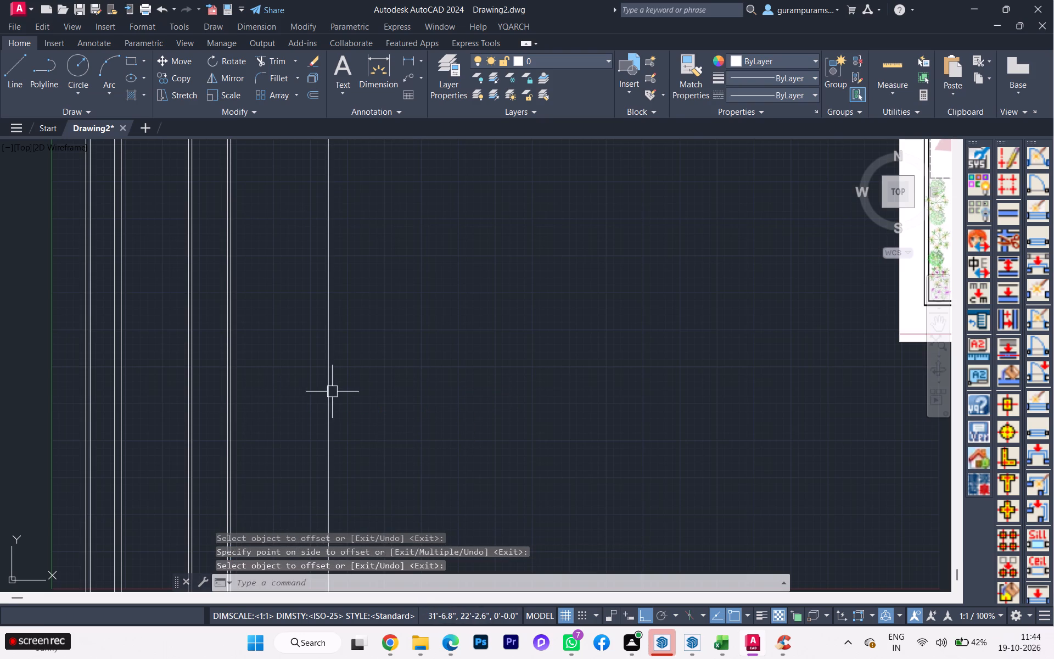
Offset the right construction line of the 11' room 9" to the right for the wall thickness.
left_click(326, 399)
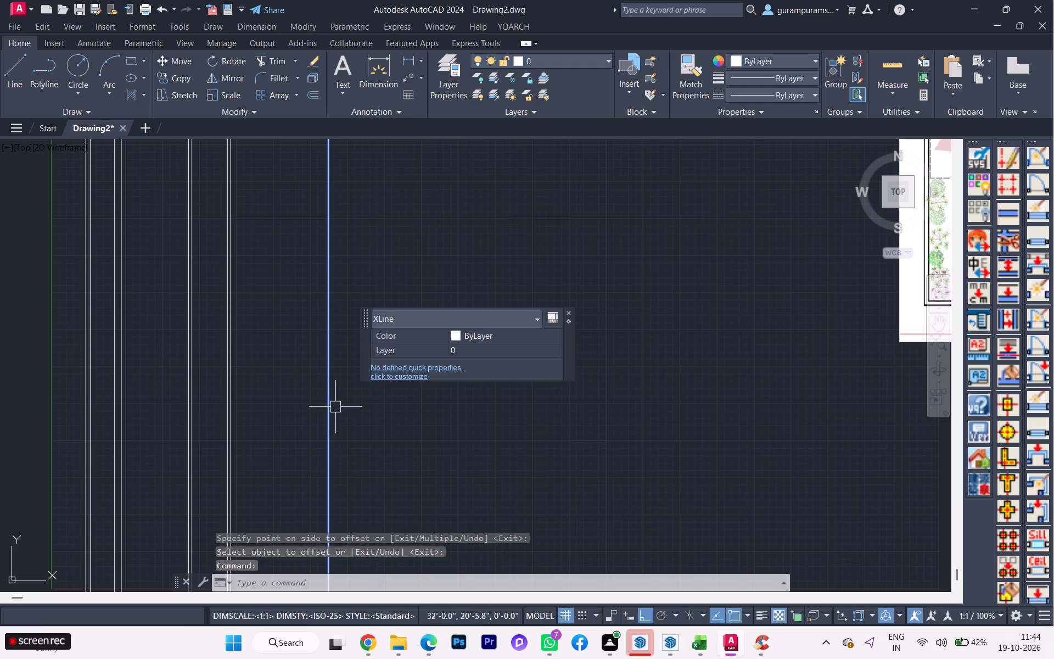
left_click(569, 312)
key("space")
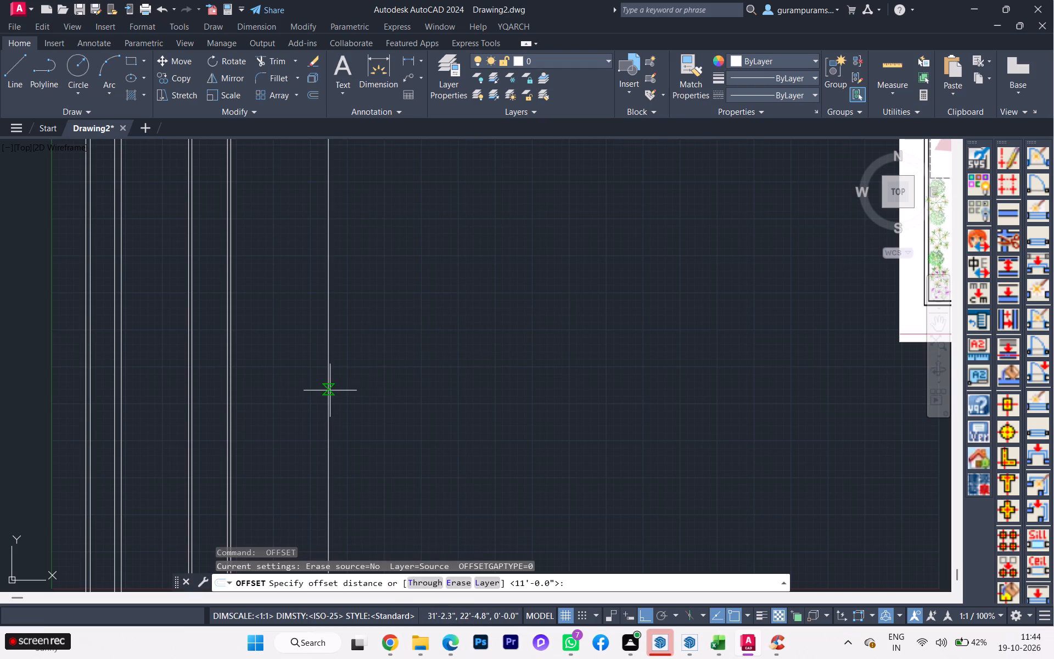
left_click(329, 390)
scroll(384, 386, "down", 1)
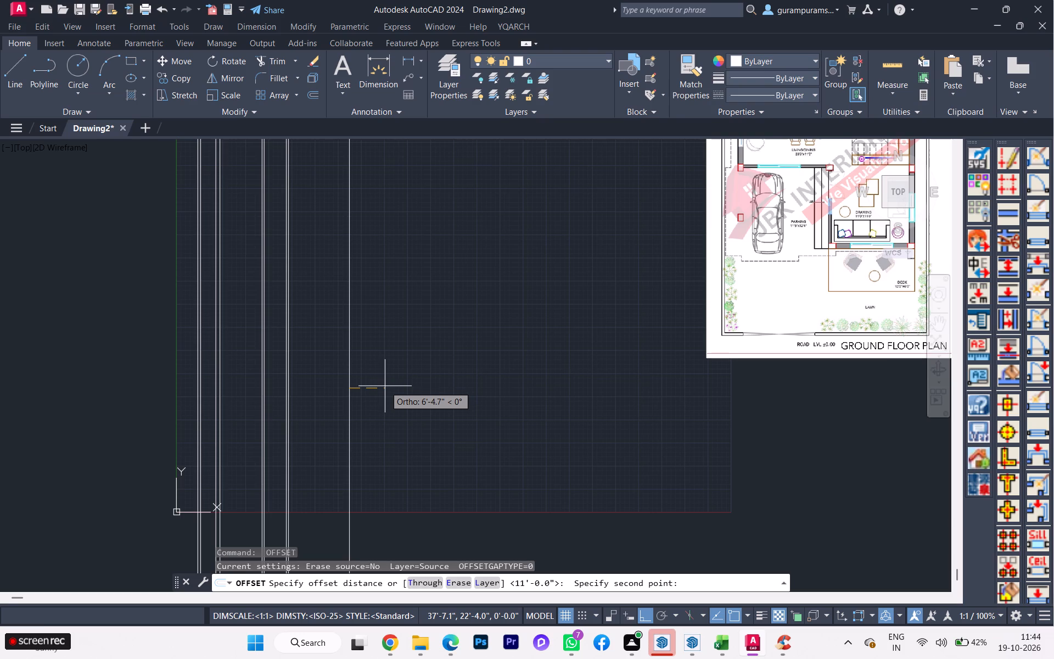
key("9")
key("Return")
left_click(382, 394)
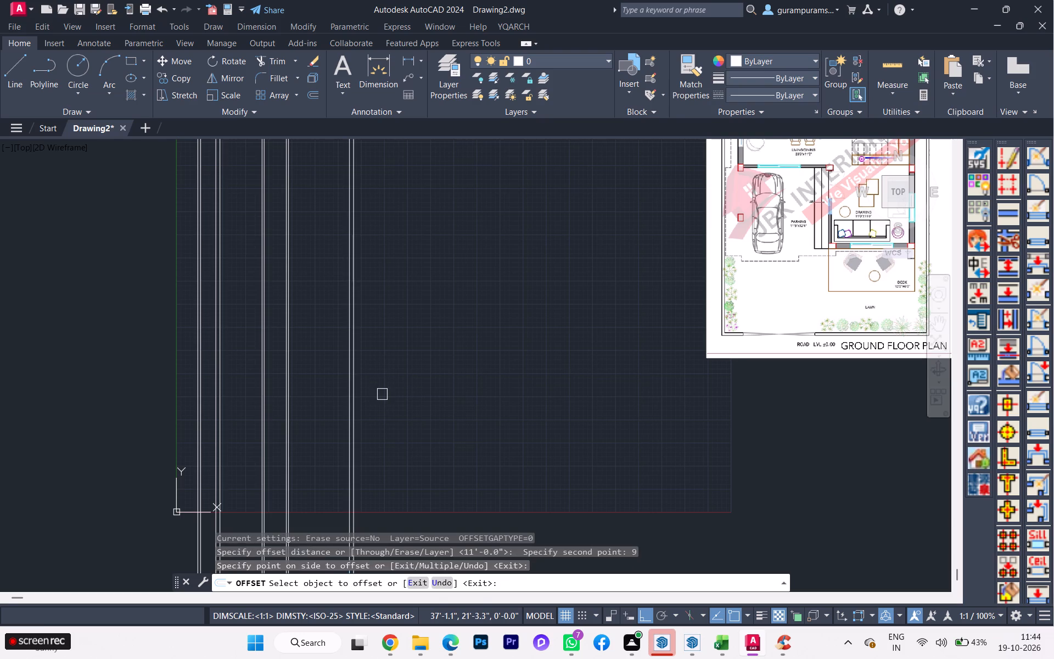
Offset the rightmost vertical construction line 2'9" to the right.
key("space")
key("space")
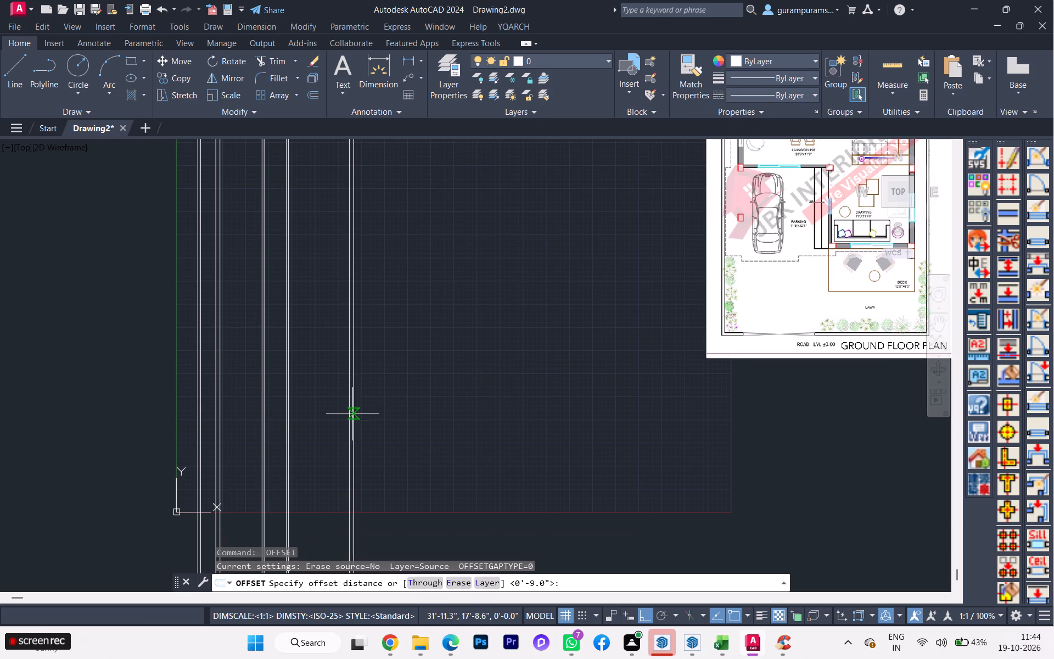
left_click(352, 414)
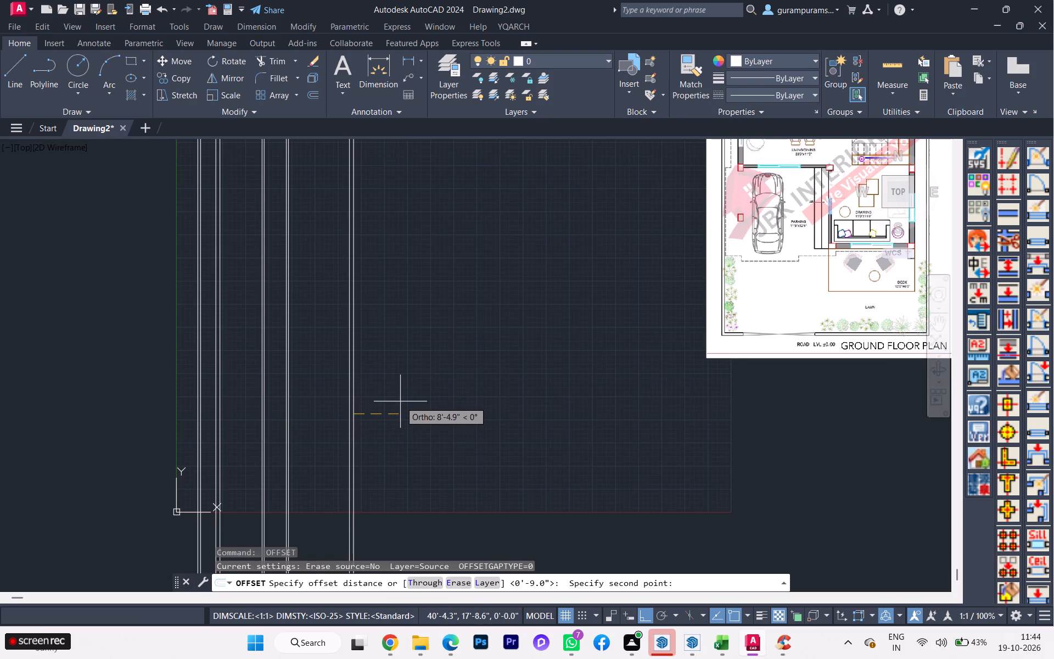
scroll(401, 401, "down", 1)
scroll(402, 400, "up", 1)
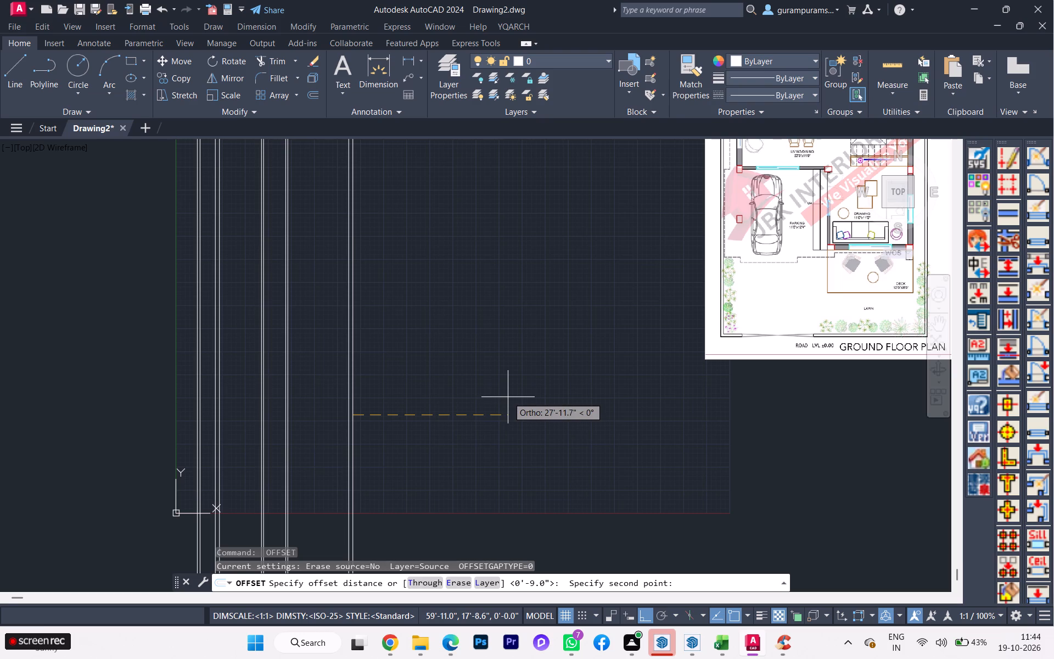
key("2")
key("apostrophe")
key("9")
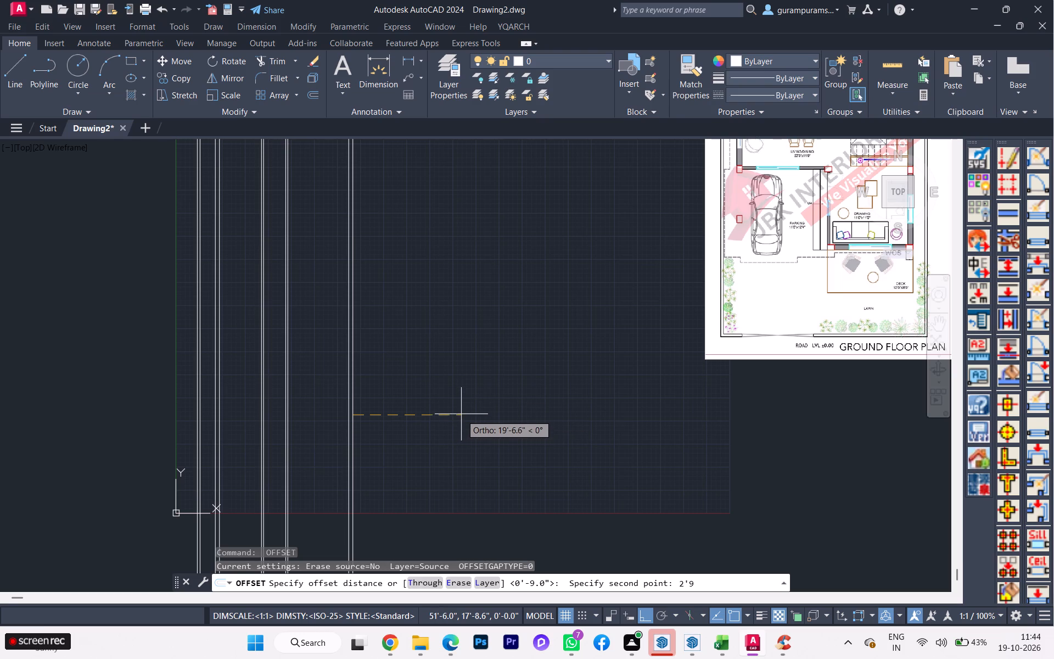
key("Return")
left_click(356, 428)
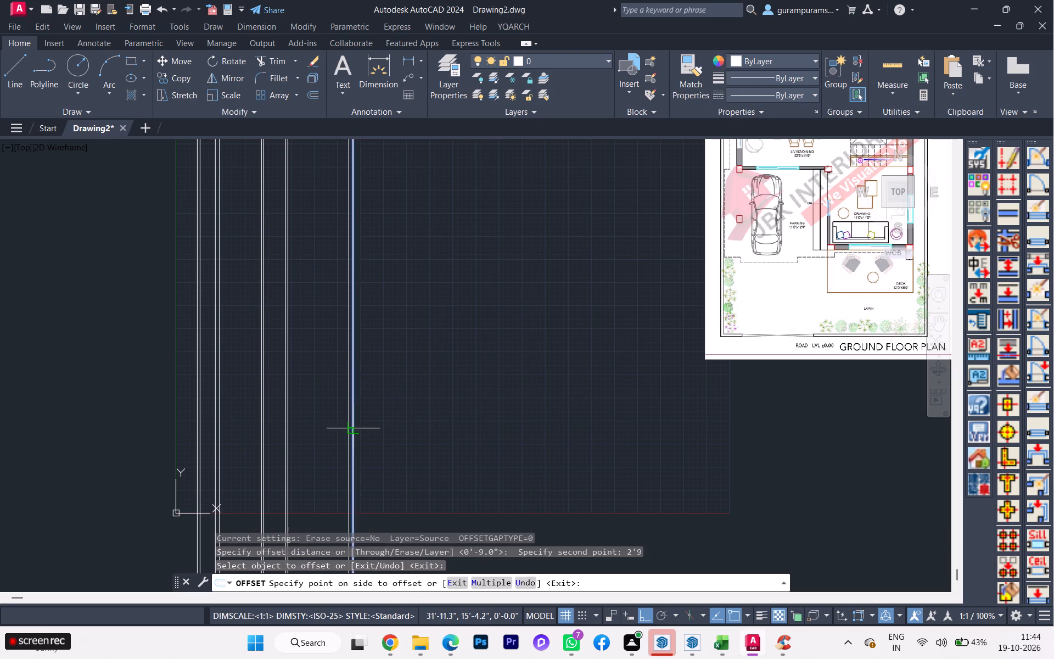
left_click(379, 417)
key("space")
left_click(370, 428)
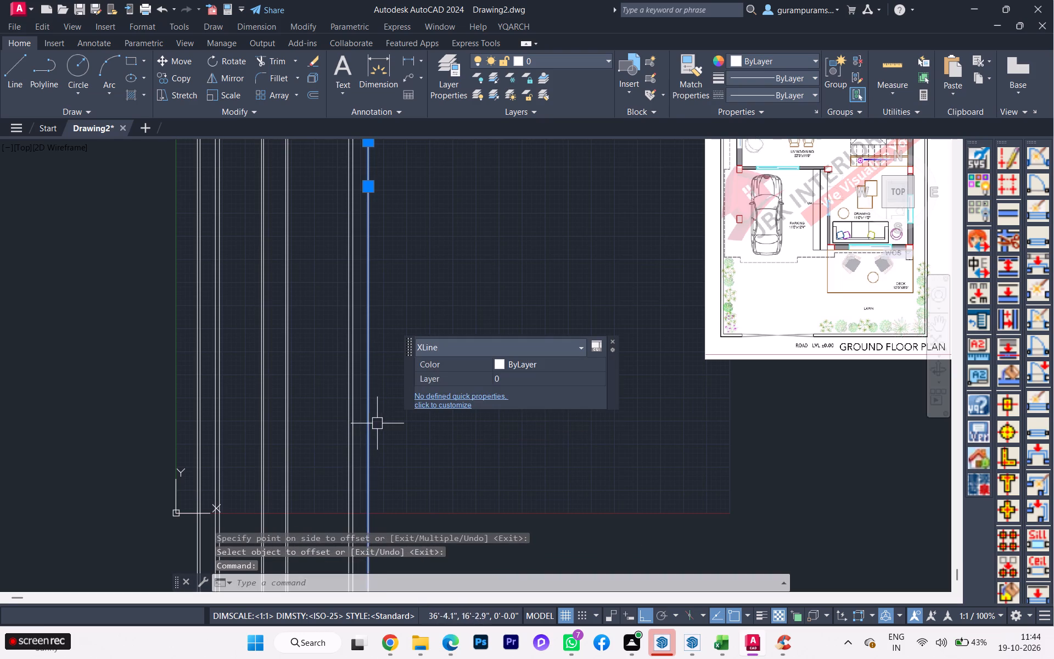
key("Escape")
Offset the new rightmost construction line 6" to the right for the wall thickness.
key("space")
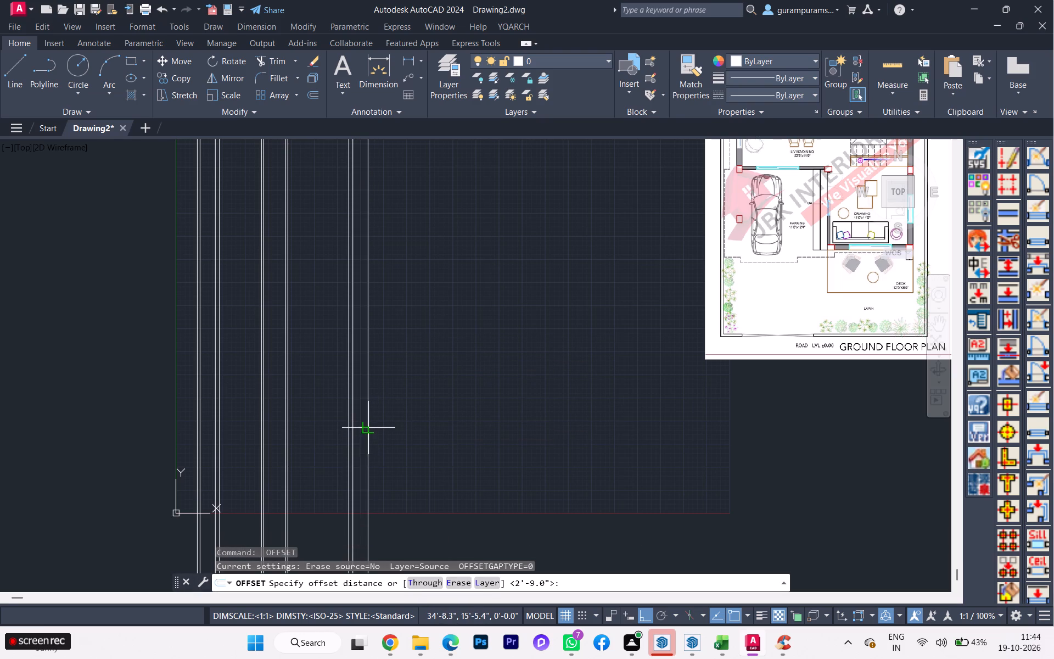
left_click(369, 434)
scroll(426, 427, "down", 1)
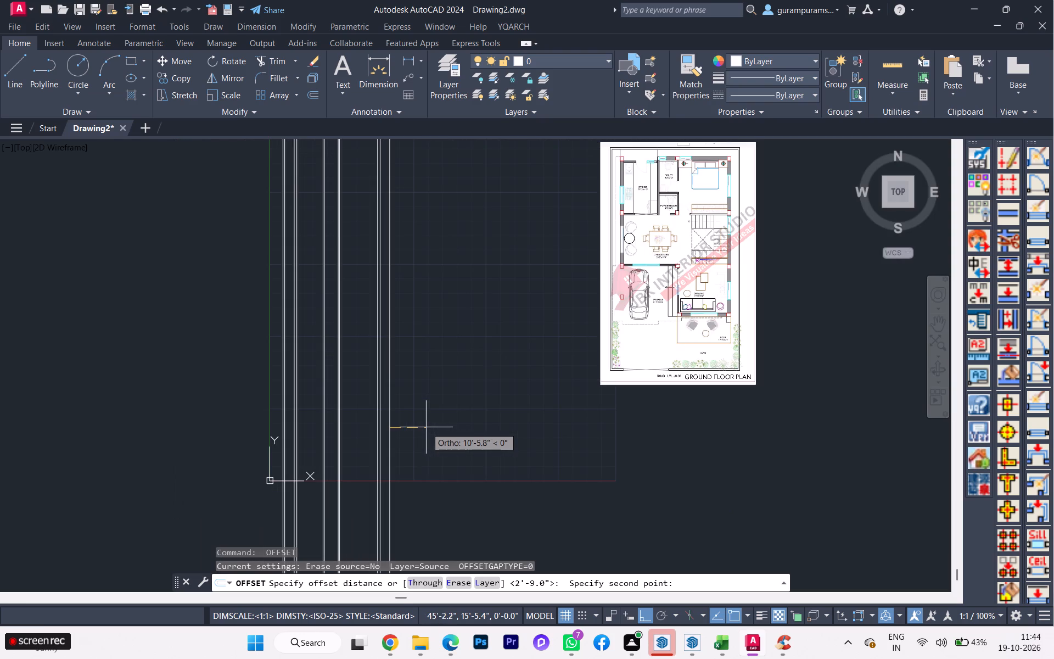
key("6")
key("Return")
scroll(414, 439, "up", 2)
left_click(371, 442)
left_click(405, 436)
key("space")
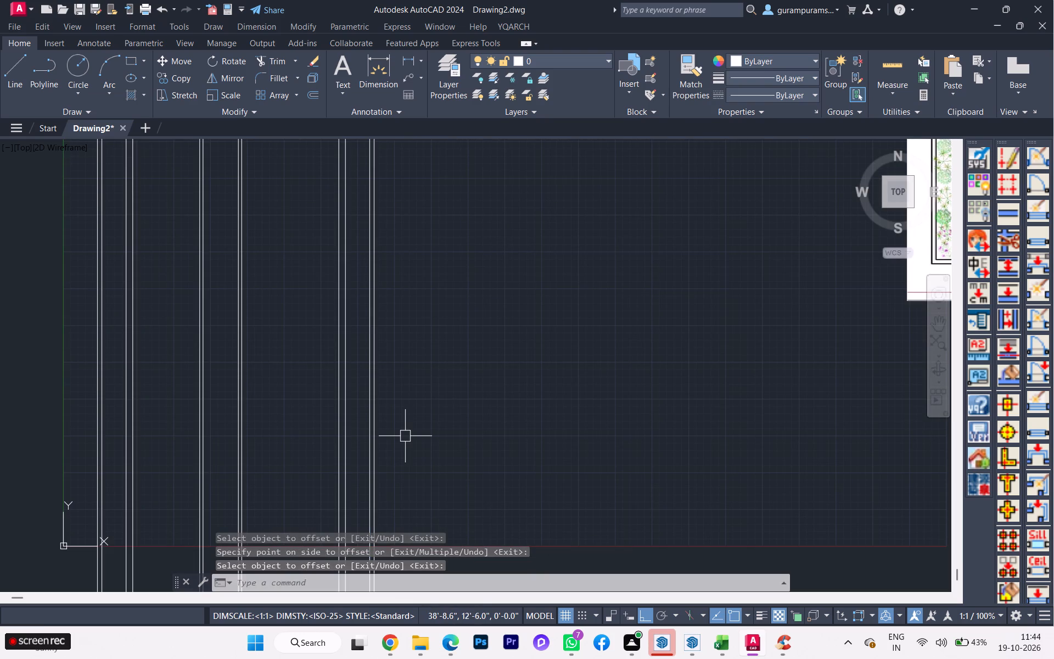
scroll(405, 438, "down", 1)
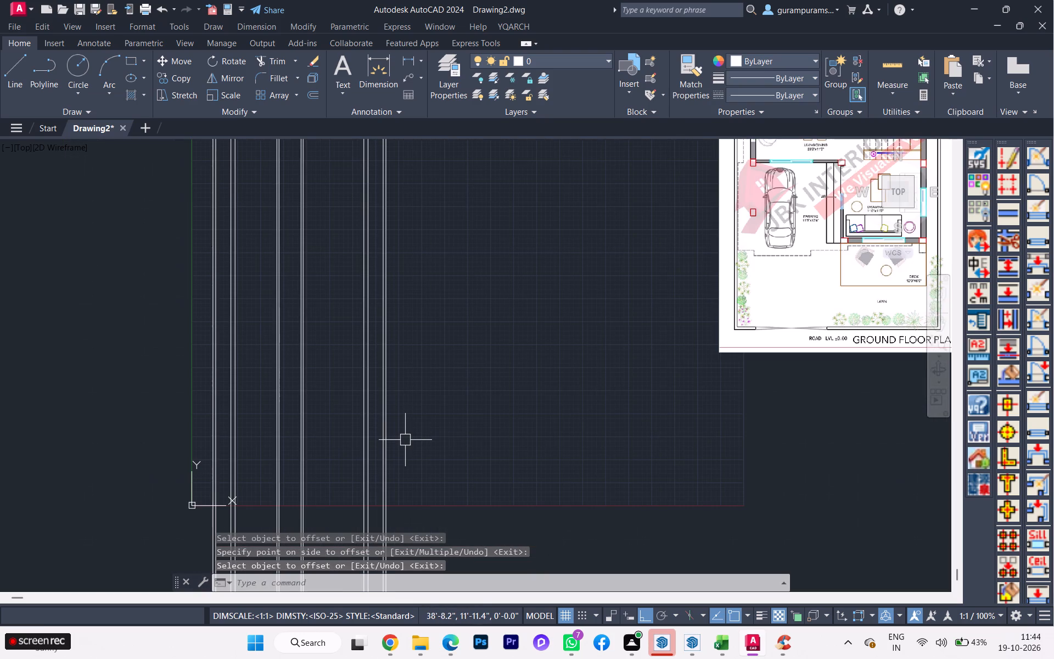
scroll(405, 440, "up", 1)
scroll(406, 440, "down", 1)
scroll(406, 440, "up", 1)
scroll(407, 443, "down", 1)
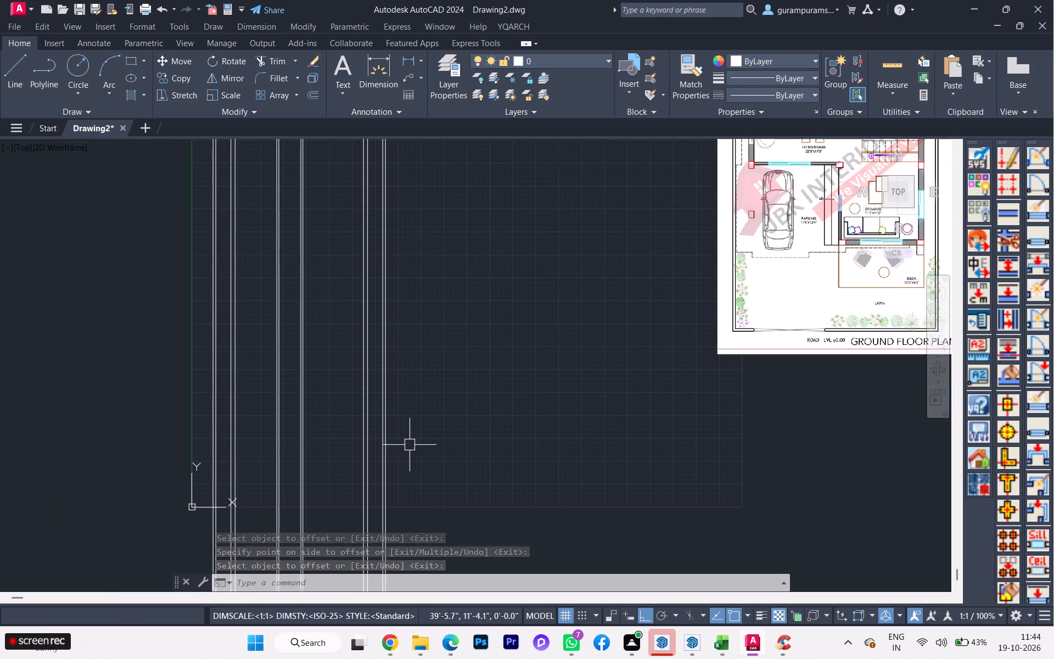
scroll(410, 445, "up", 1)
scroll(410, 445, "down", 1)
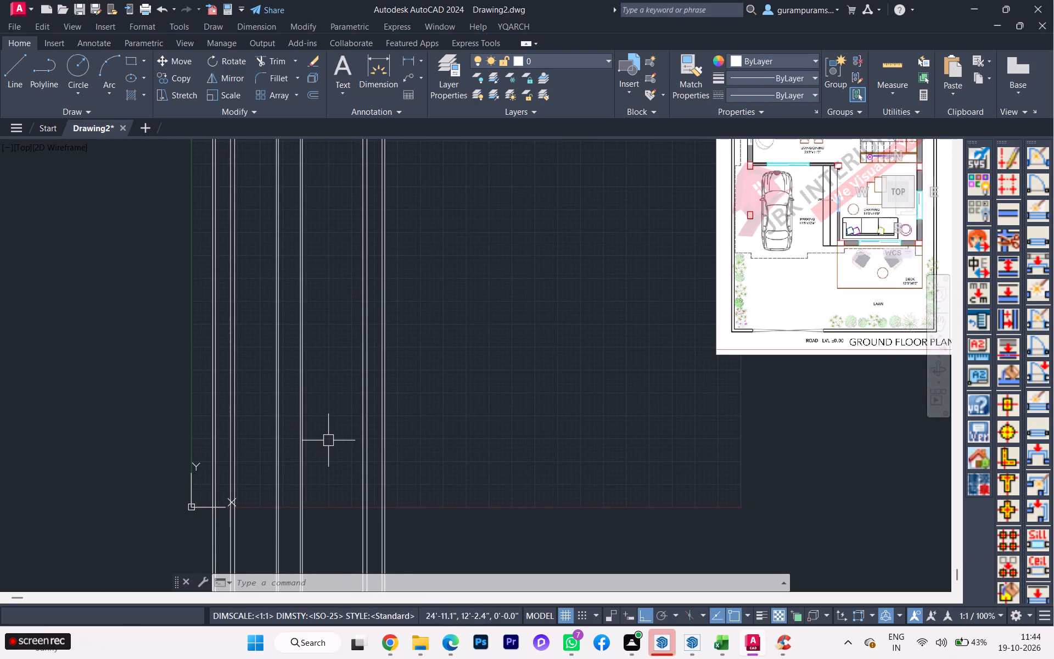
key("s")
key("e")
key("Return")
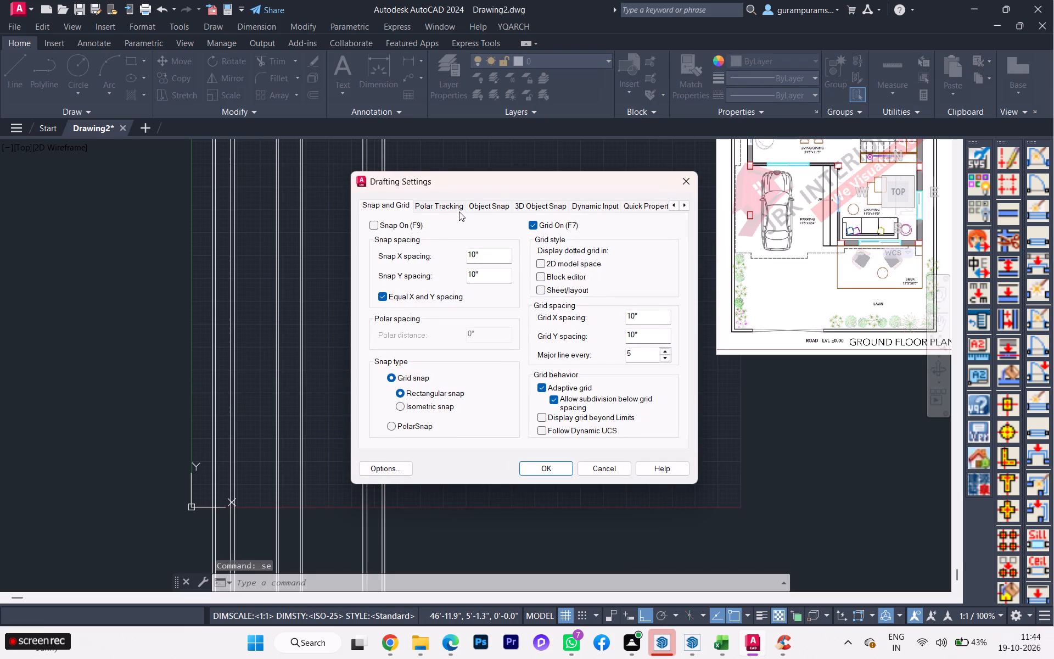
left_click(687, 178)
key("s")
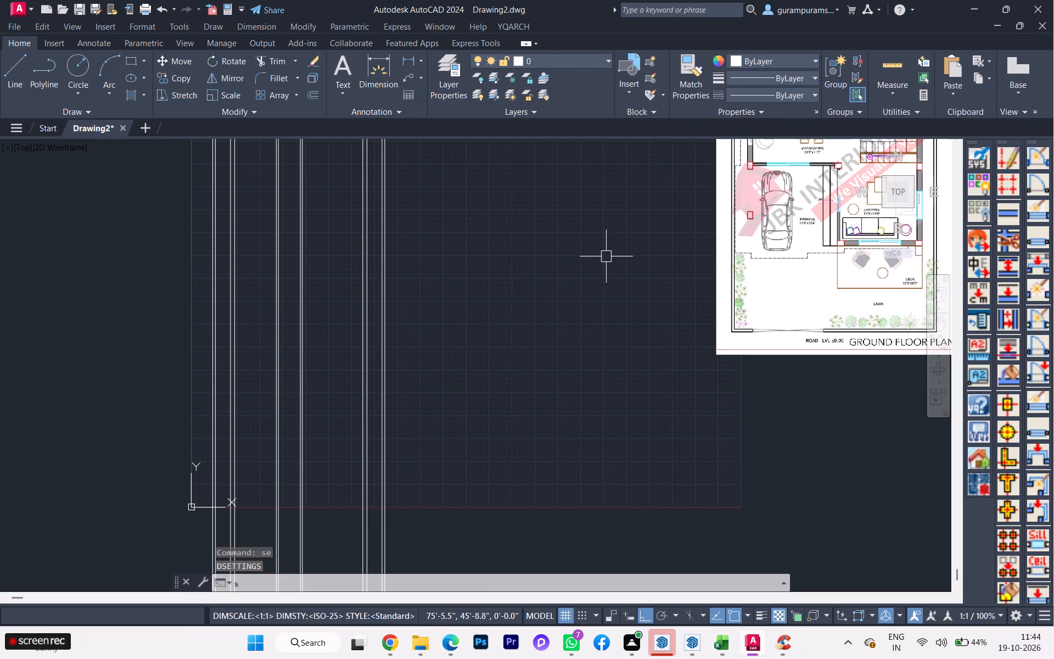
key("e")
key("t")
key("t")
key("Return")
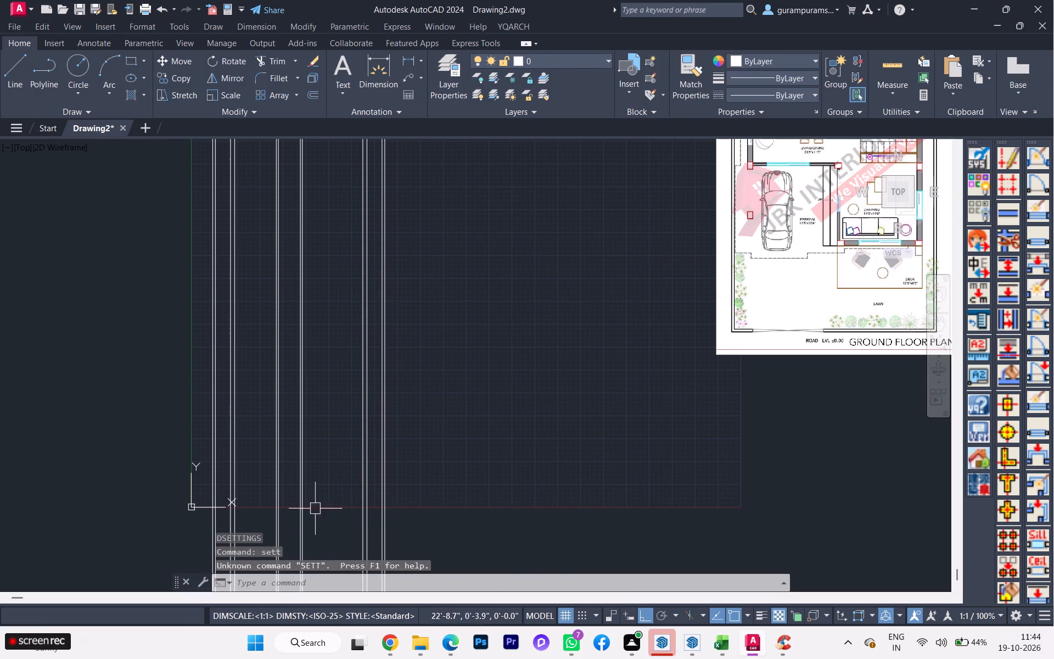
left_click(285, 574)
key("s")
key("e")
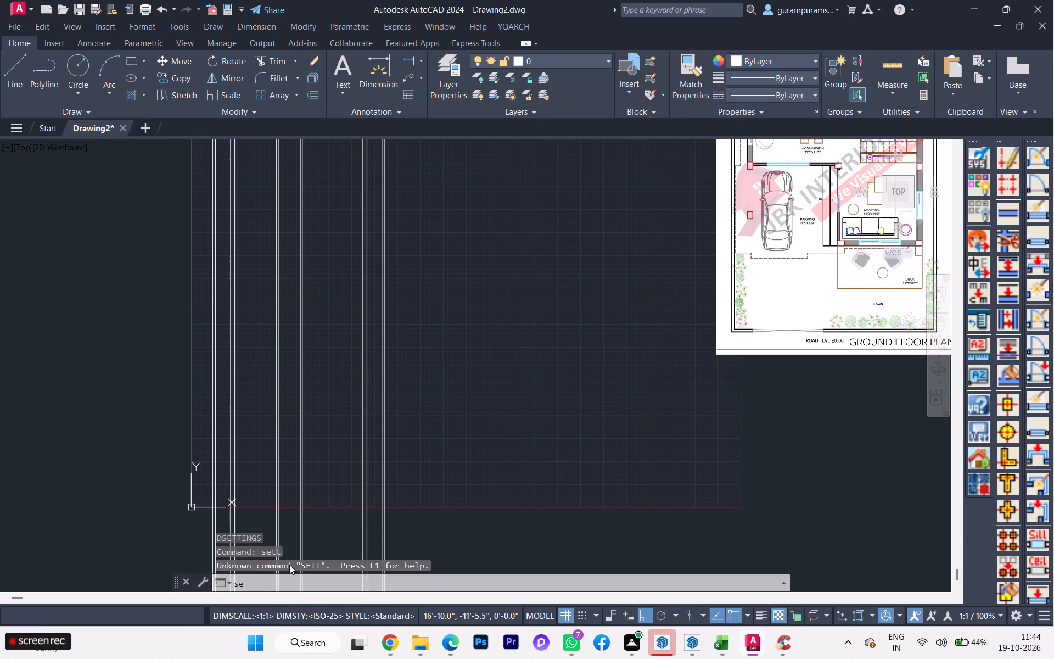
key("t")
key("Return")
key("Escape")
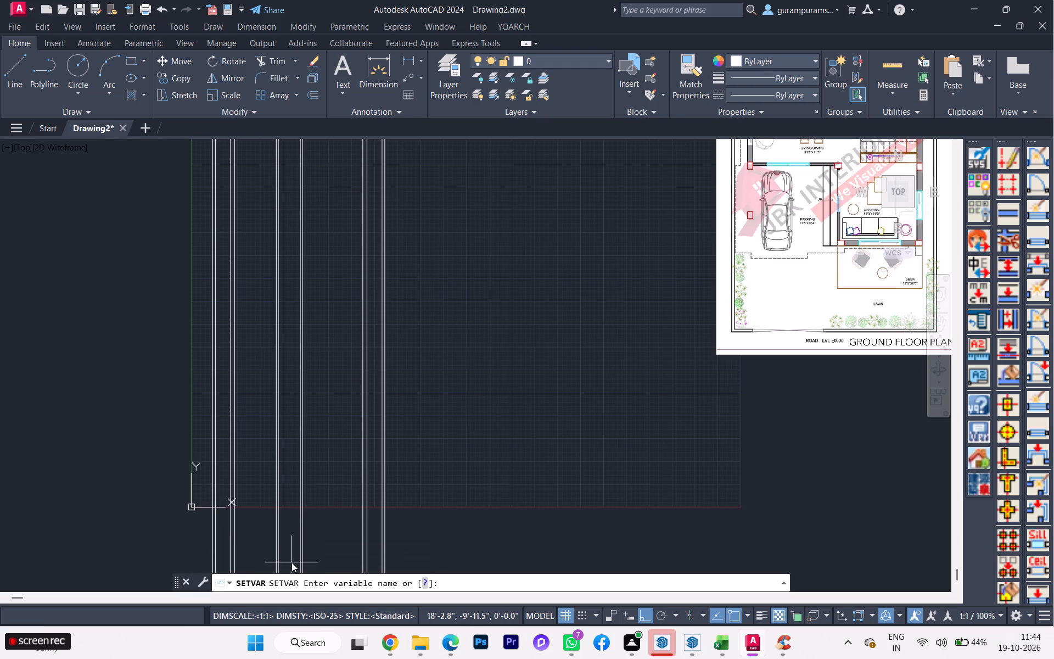
Open the program's Options and make the selection pickbox slightly smaller.
type("se")
key("t")
key("t")
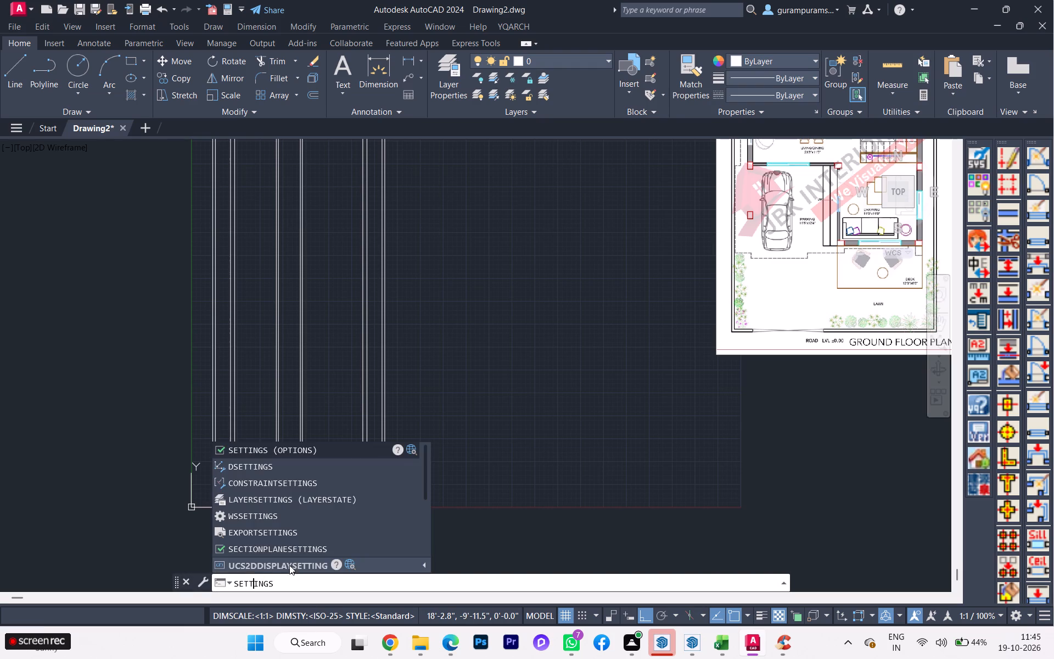
key("Return")
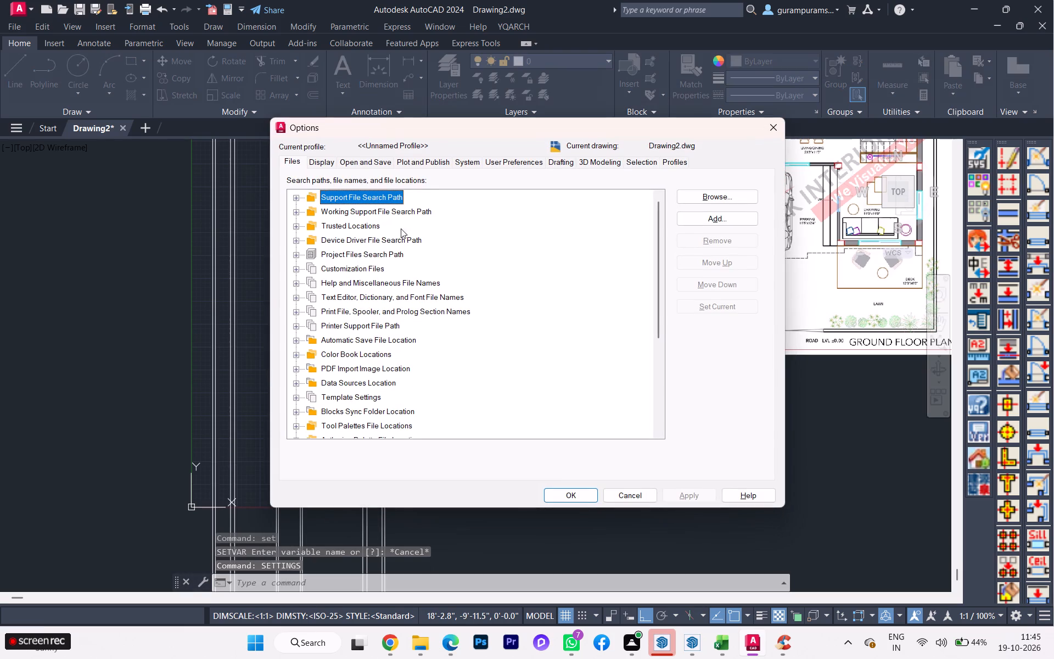
left_click(360, 160)
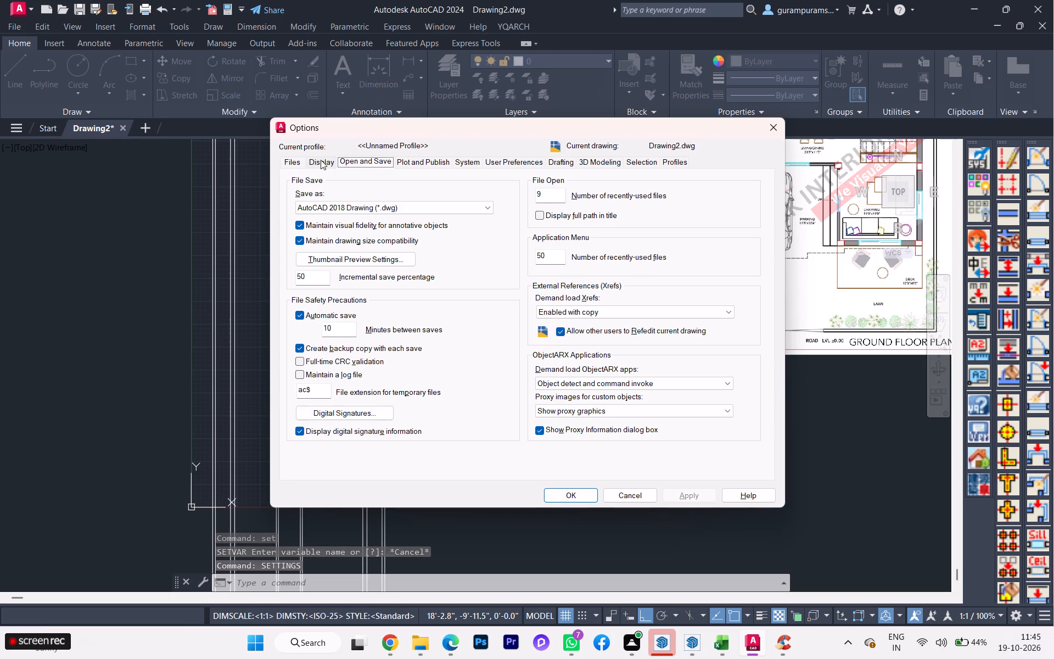
left_click(321, 160)
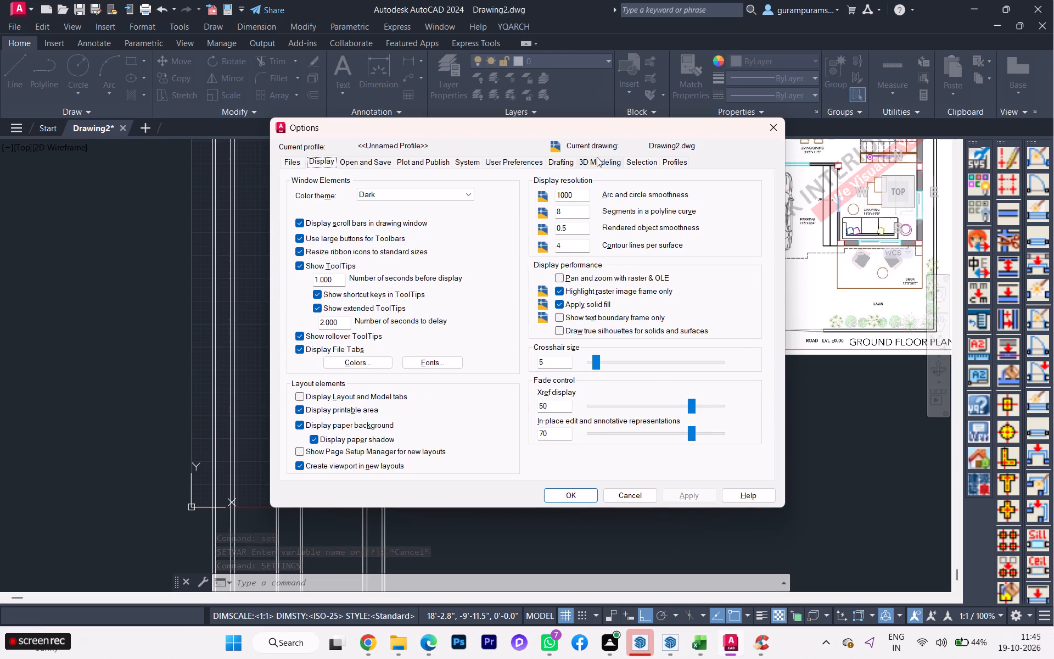
left_click(597, 159)
left_click(562, 161)
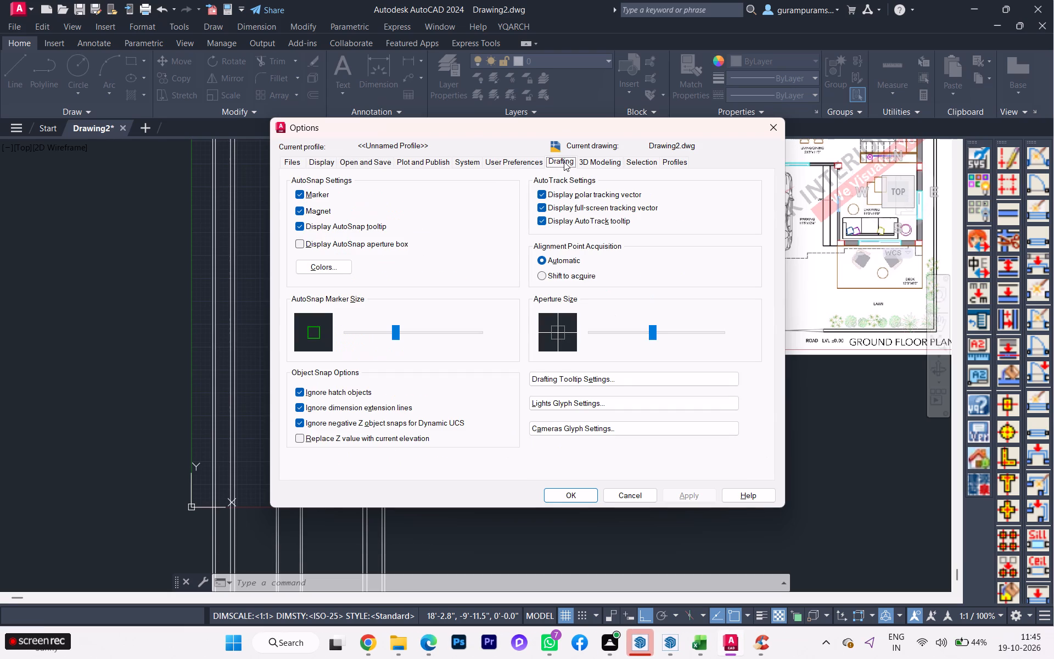
left_click(639, 164)
left_click_drag(396, 202, 378, 202)
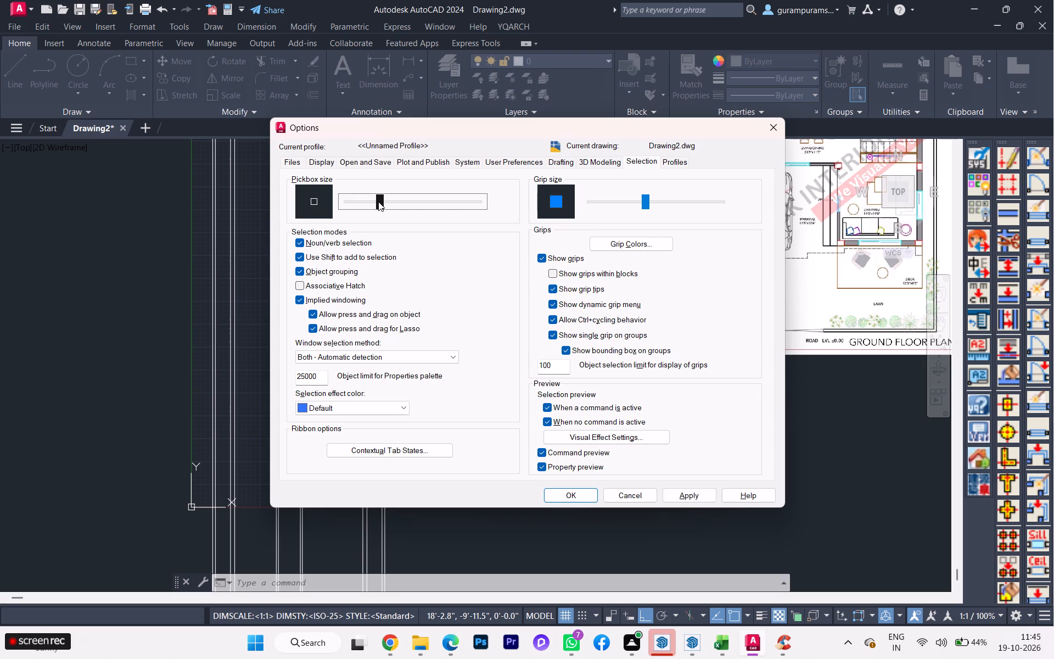
left_click_drag(378, 202, 365, 202)
left_click_drag(367, 200, 375, 198)
Review the plotting, display, file saving, 3D modeling, selection, profile and file path settings in Options, and accept the dialog.
left_click(424, 159)
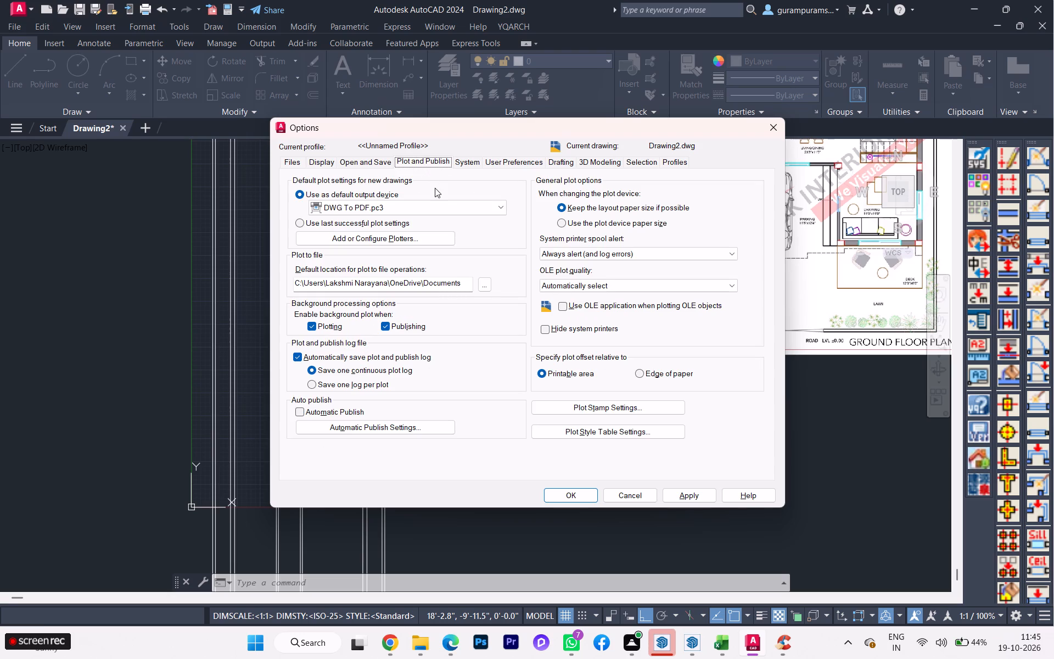
left_click(439, 215)
left_click(440, 213)
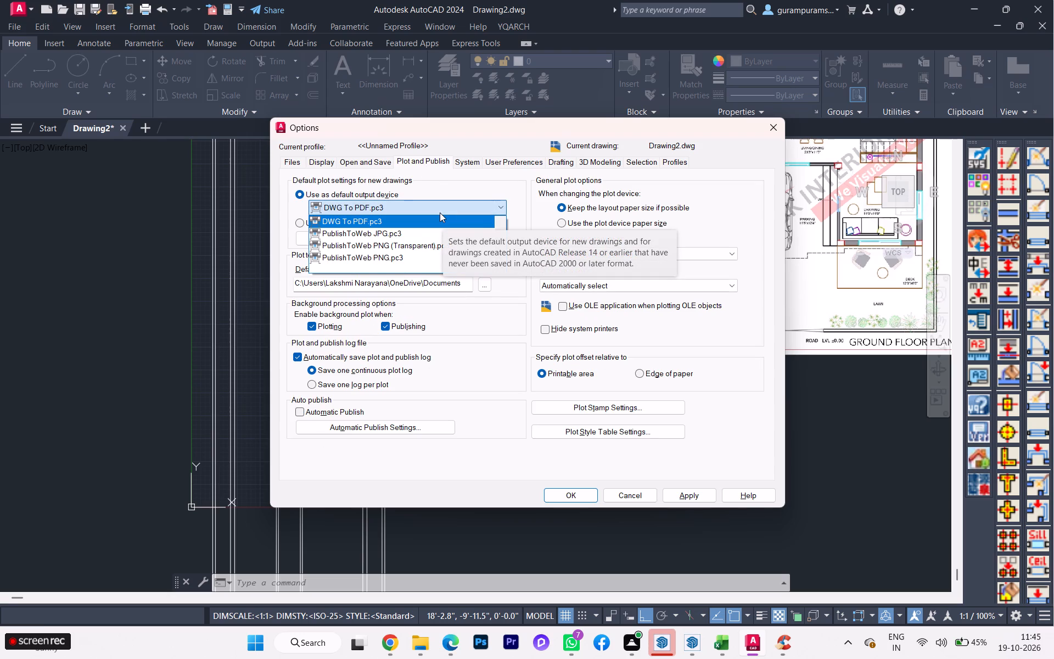
left_click(440, 213)
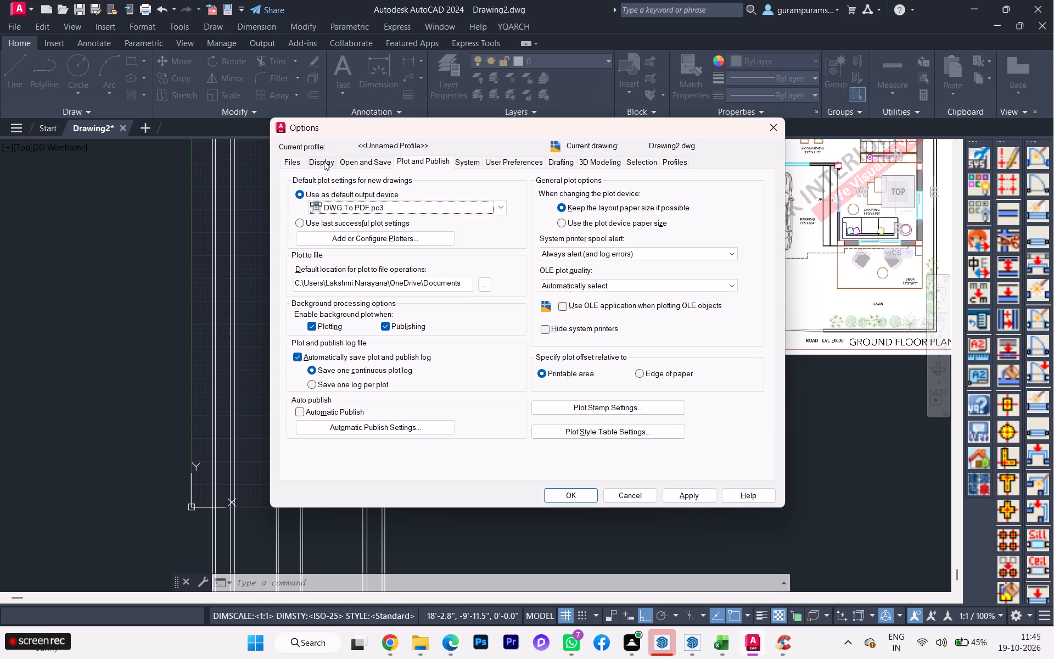
left_click(324, 161)
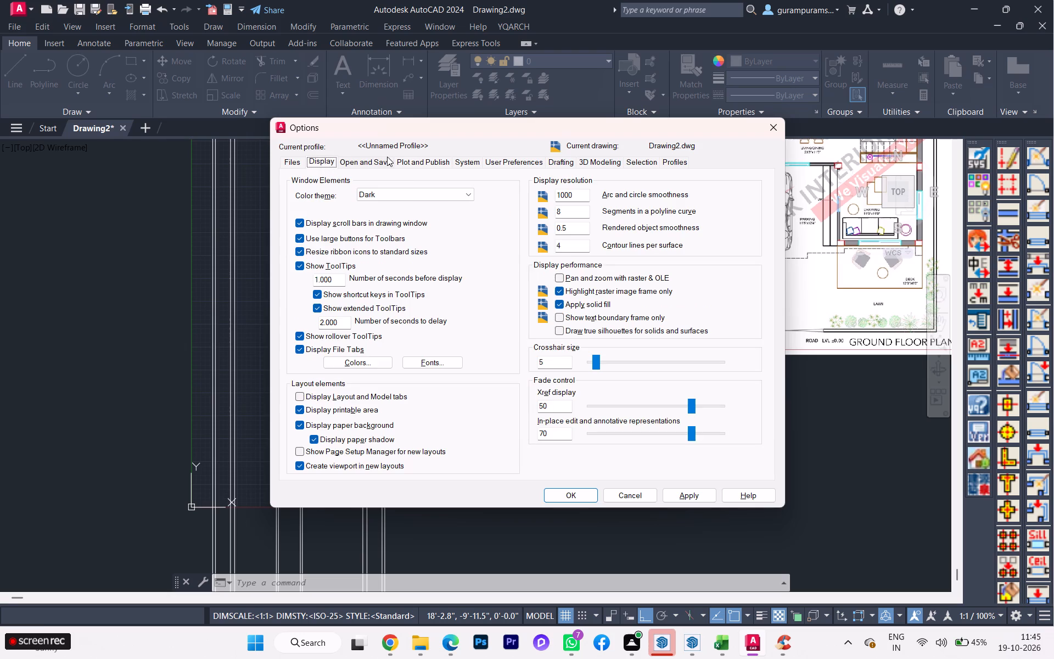
left_click(357, 164)
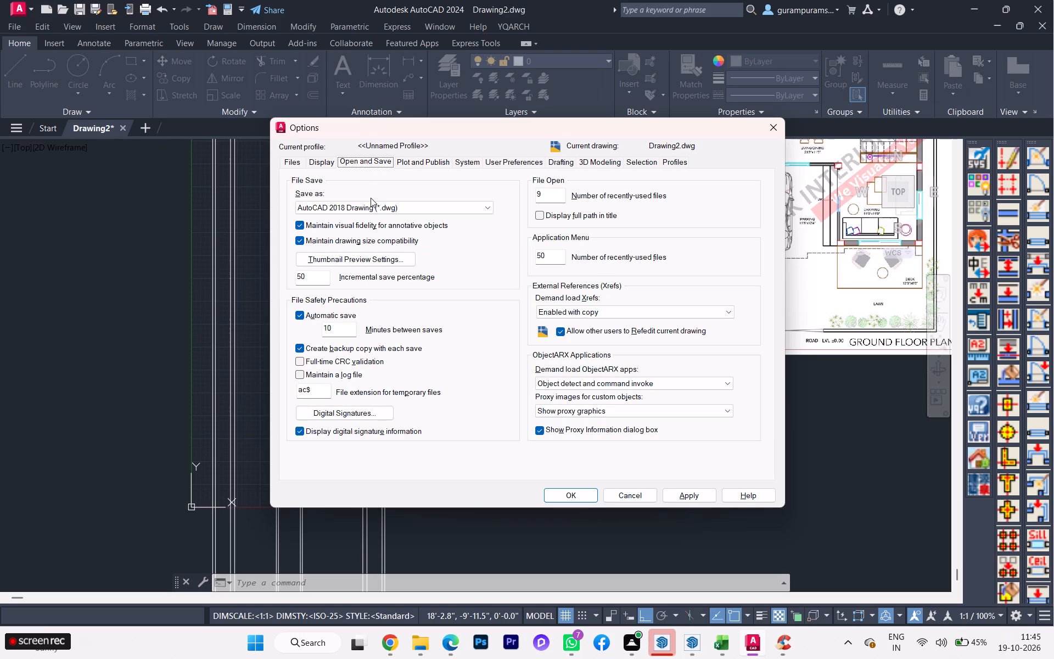
left_click(374, 207)
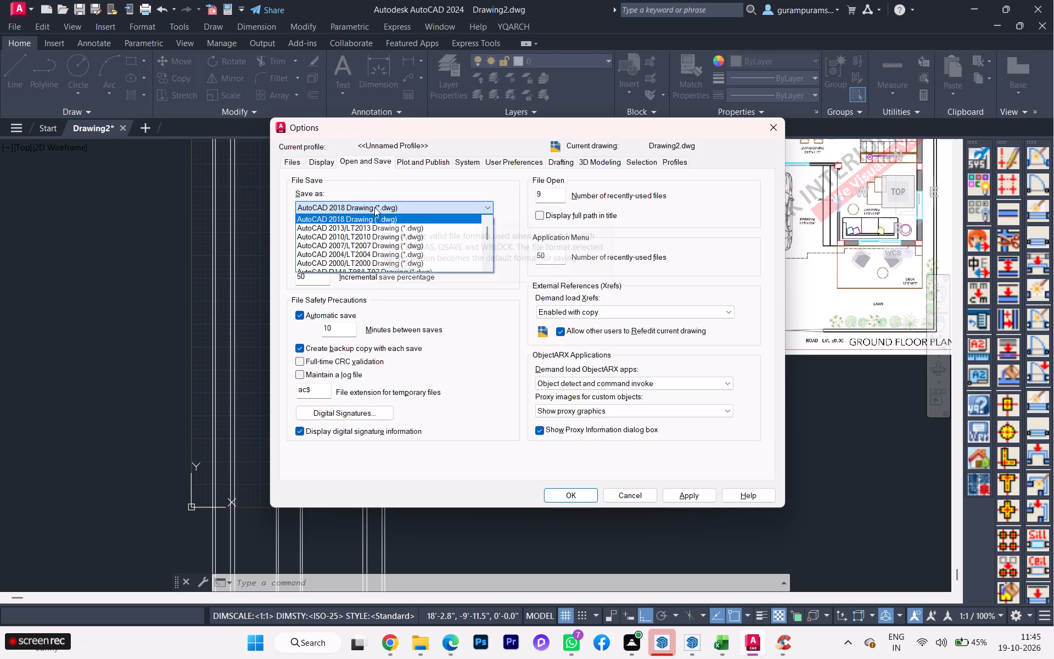
left_click(374, 207)
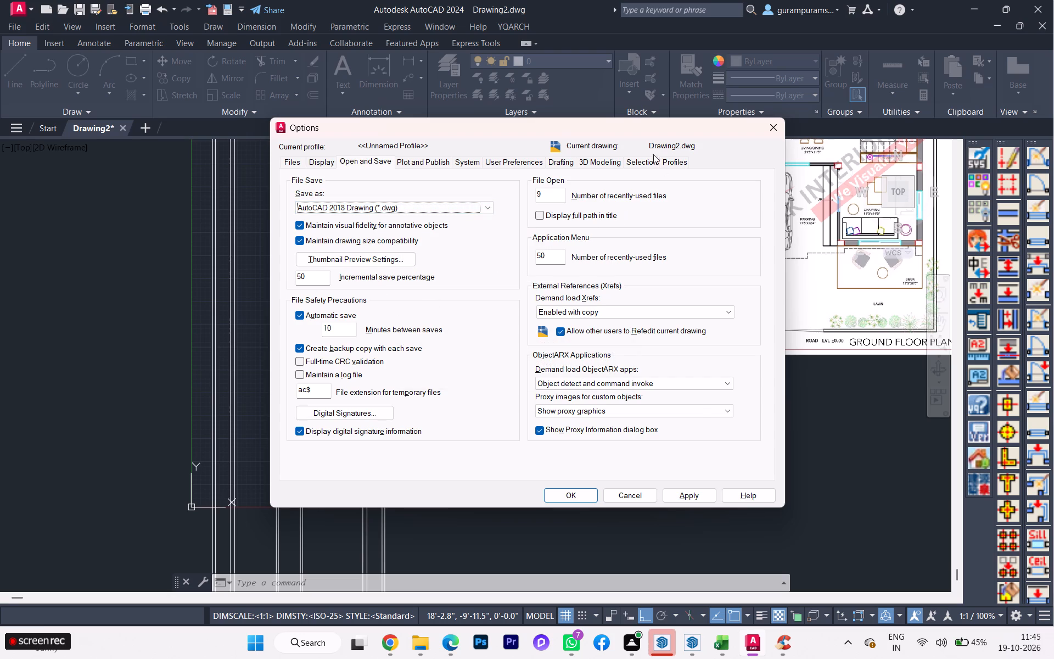
left_click(607, 164)
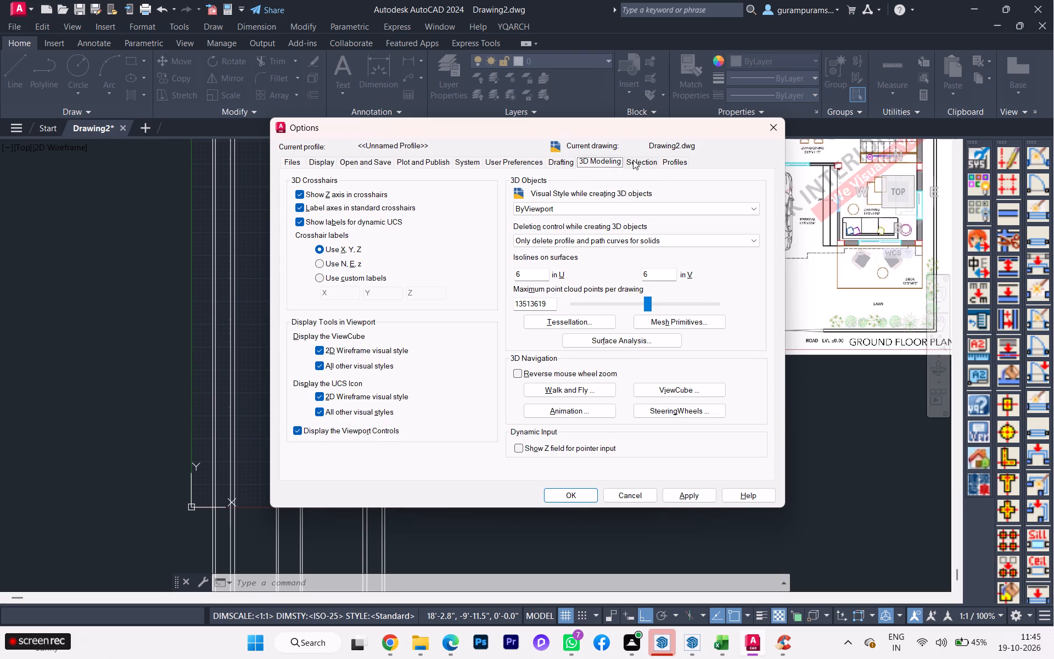
left_click_drag(642, 159, 646, 153)
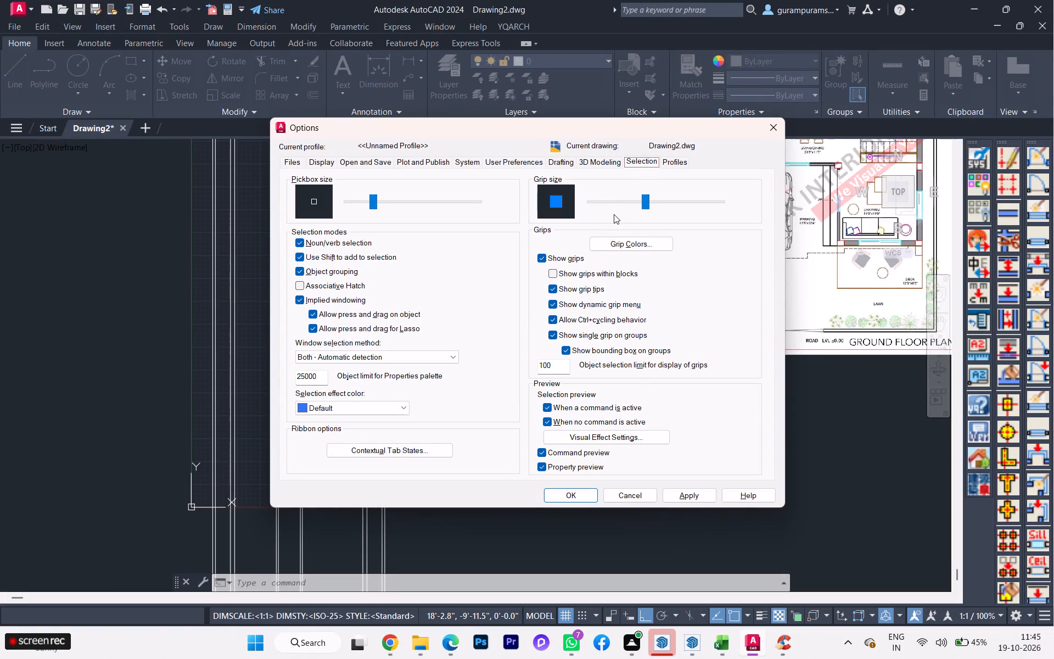
left_click(680, 164)
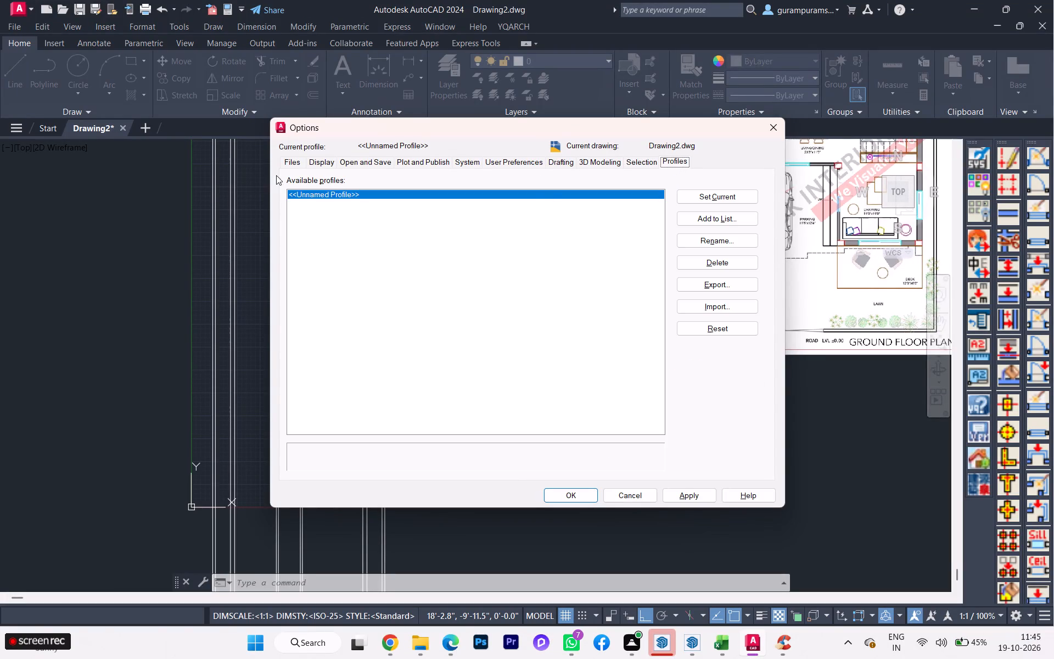
left_click(291, 164)
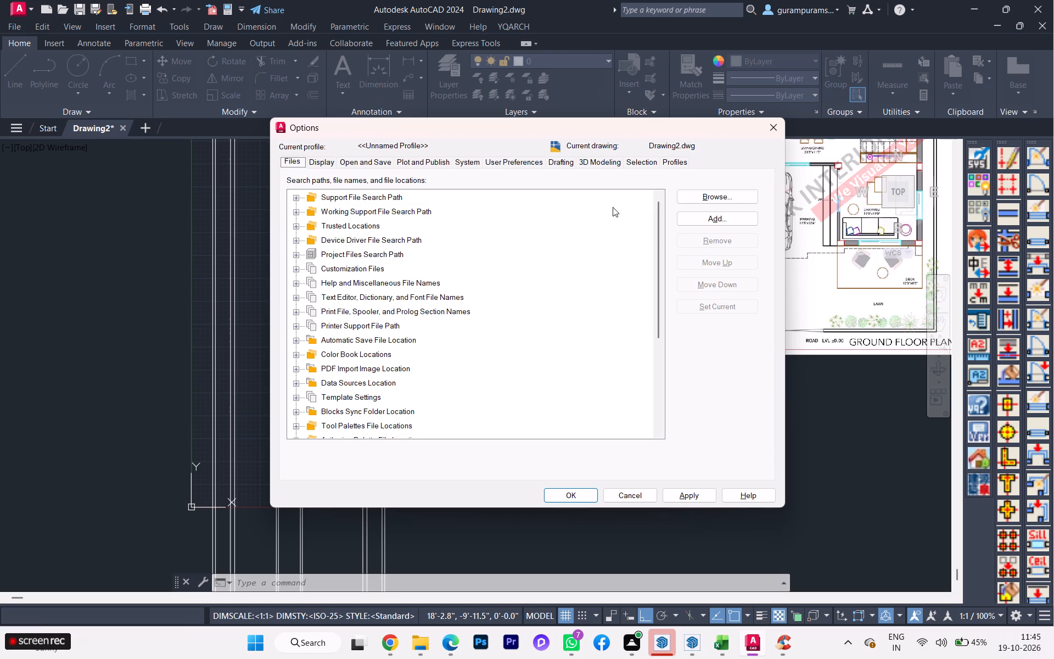
left_click(560, 496)
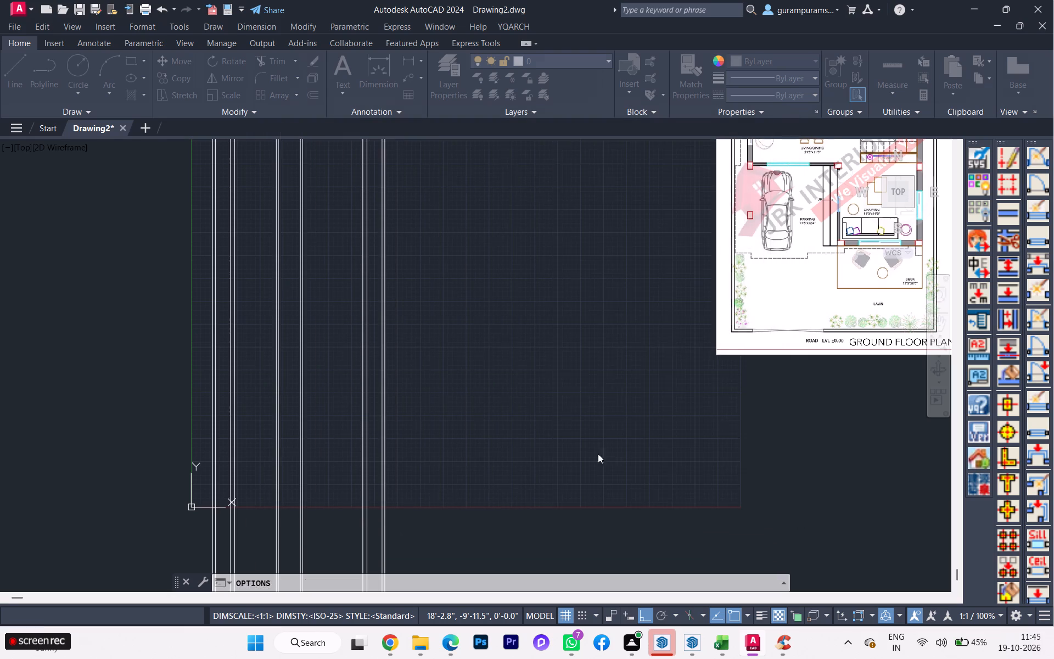
Draw one horizontal construction line across the upper part of the vertical construction lines.
scroll(403, 377, "up", 1)
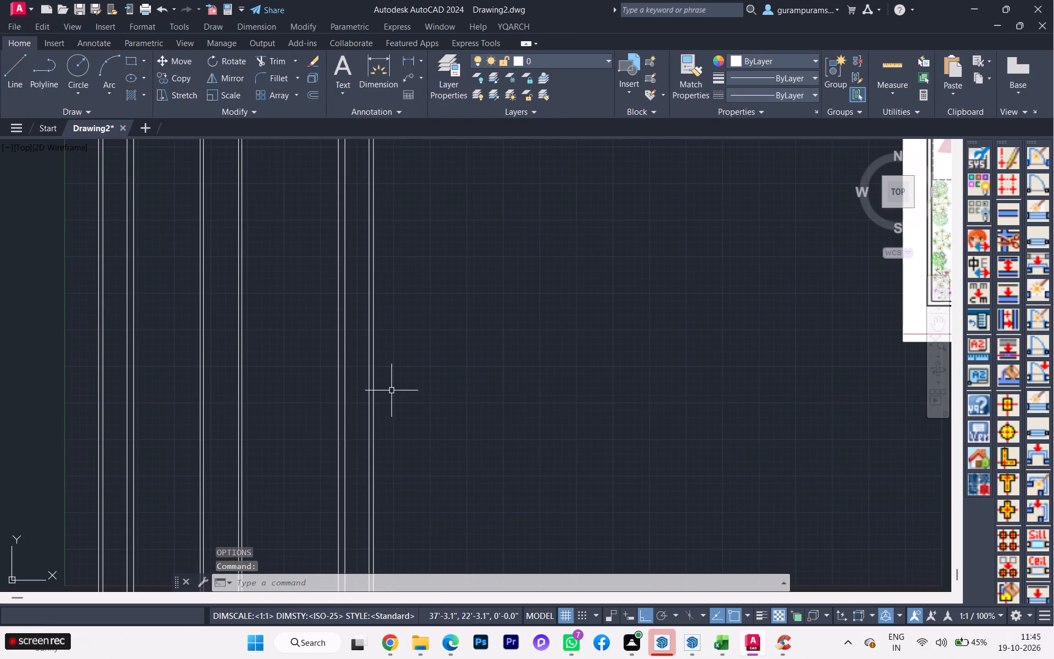
scroll(391, 391, "down", 3)
scroll(394, 395, "up", 1)
scroll(399, 399, "down", 1)
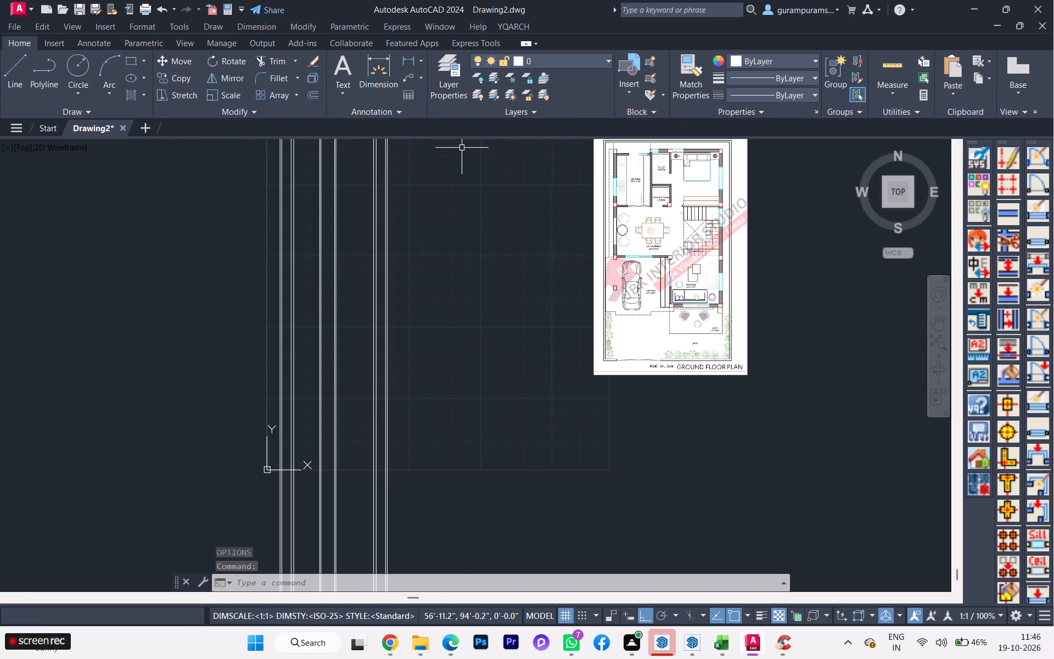
scroll(345, 249, "up", 1)
scroll(349, 247, "down", 1)
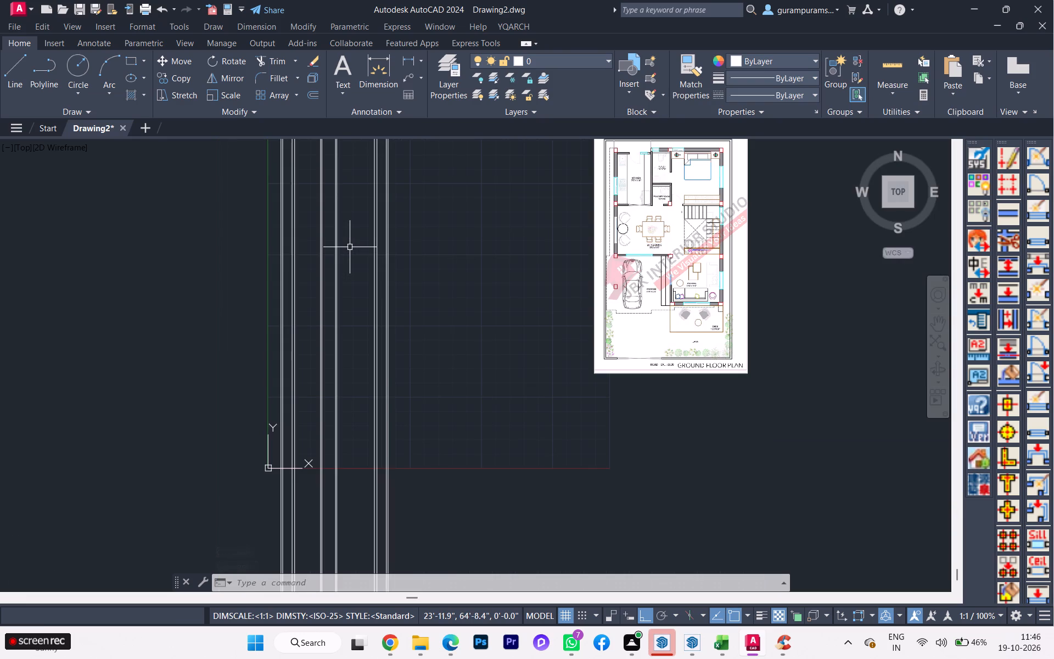
key("x")
key("l")
key("Return")
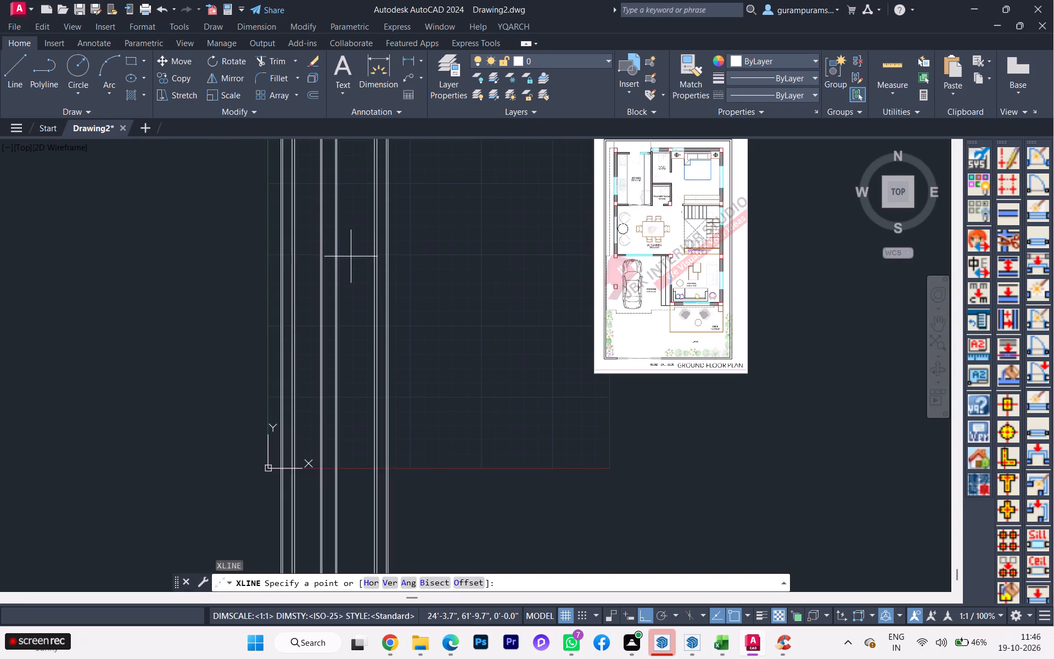
key("h")
key("Return")
scroll(368, 266, "down", 2)
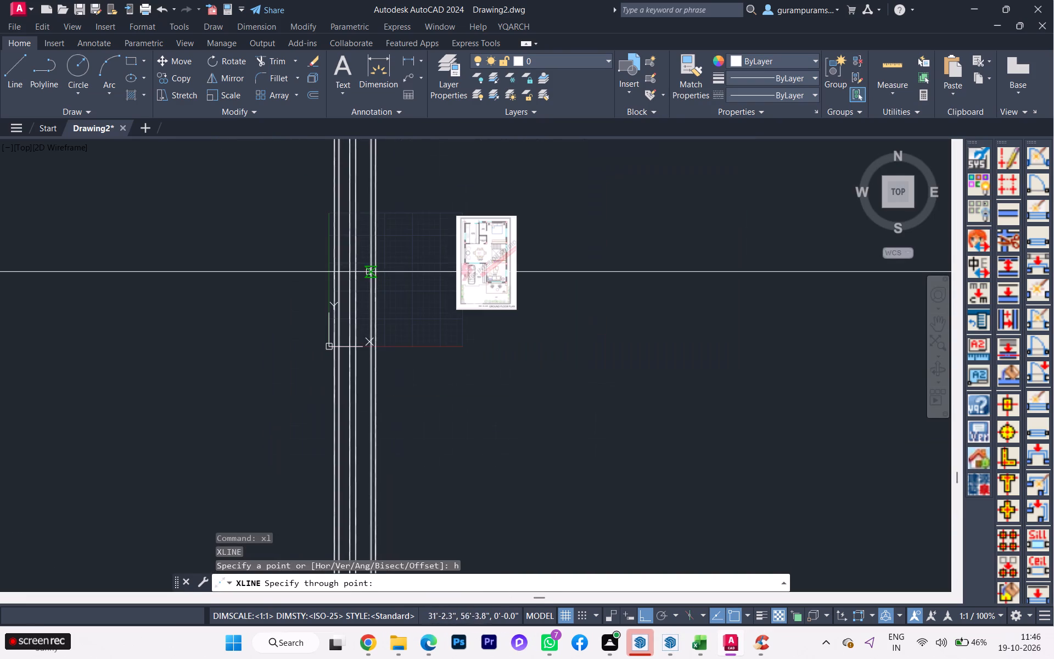
scroll(374, 250, "up", 2)
left_click(378, 197)
key("space")
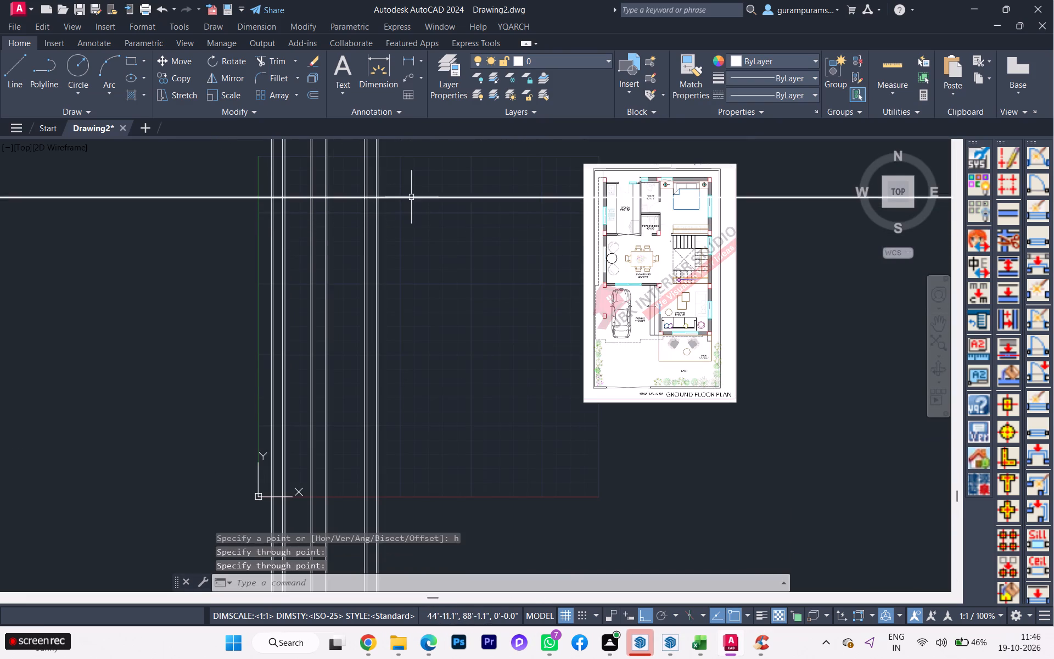
Offset the horizontal construction line 6" downward for the wall thickness.
key("o")
key("Return")
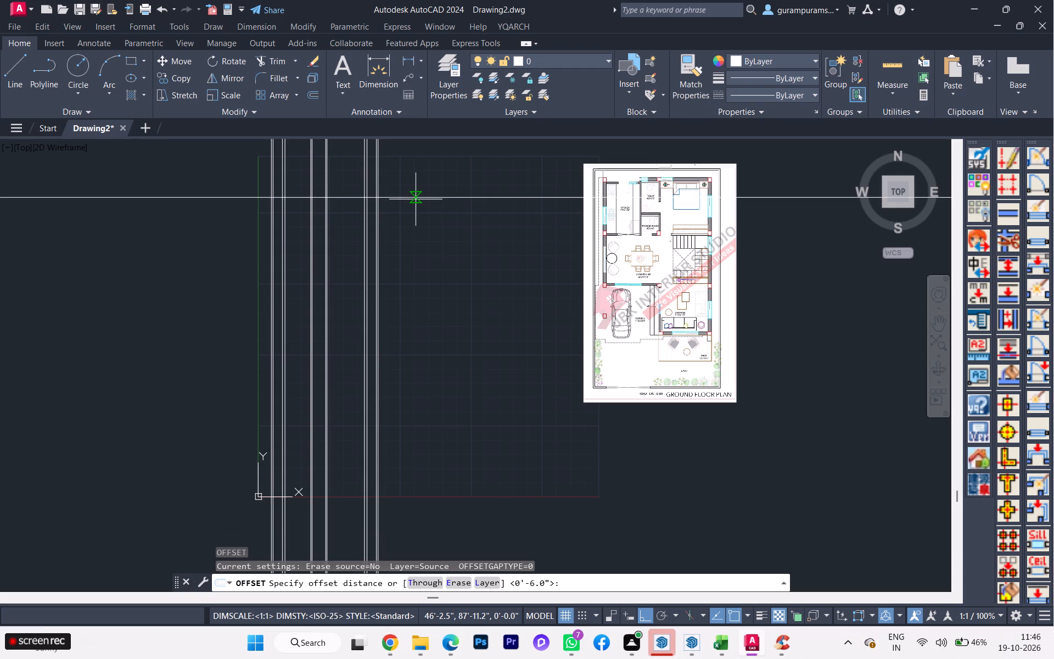
left_click(416, 197)
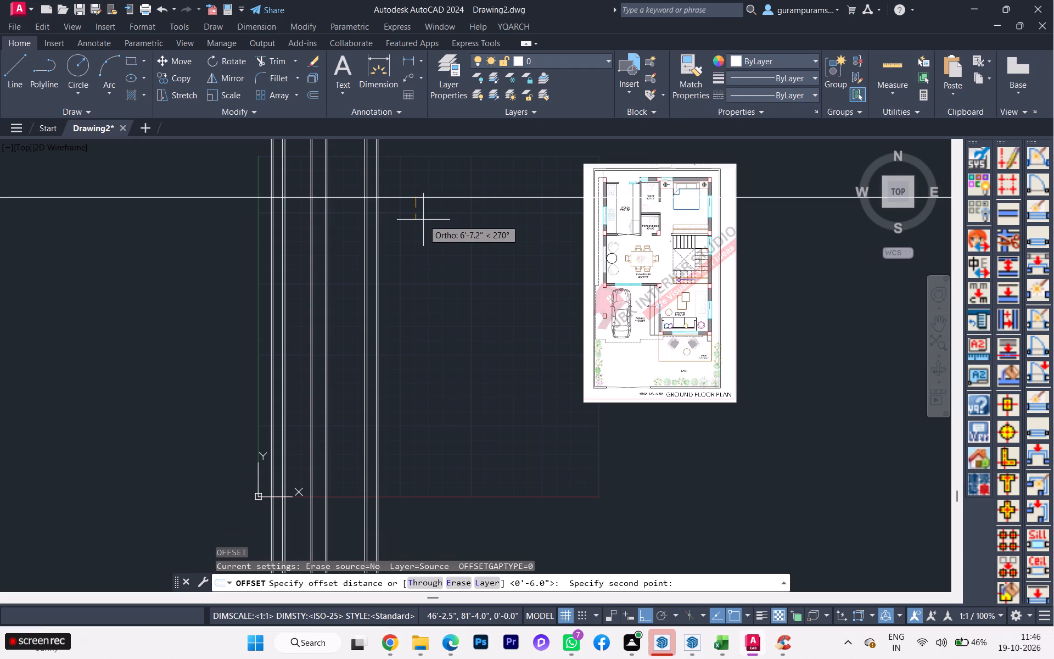
key("6")
key("Return")
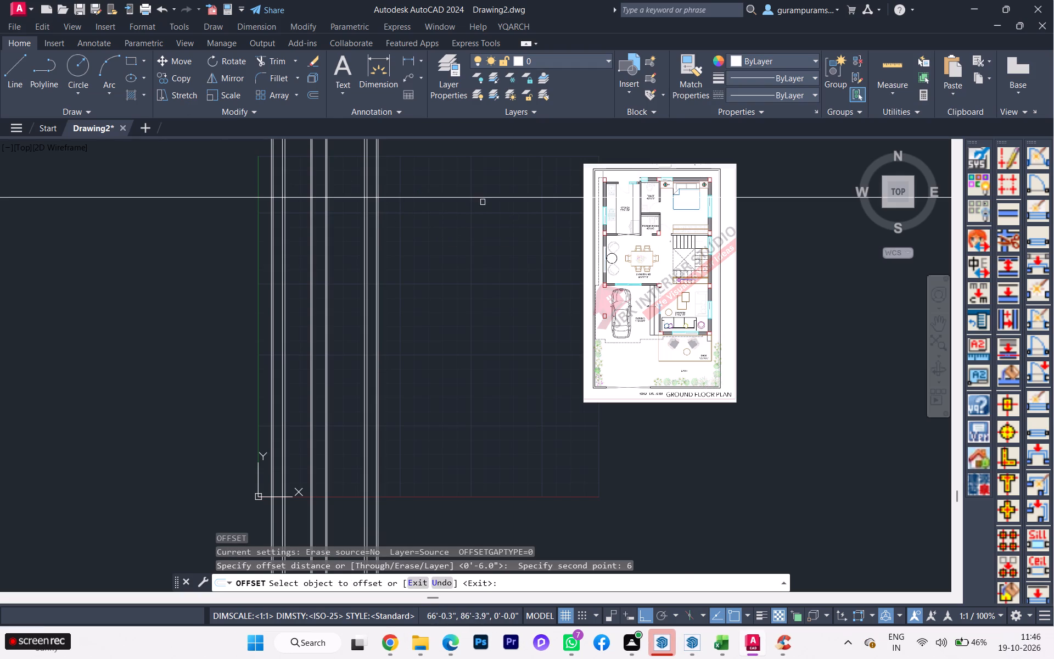
left_click(480, 197)
left_click(479, 221)
key("space")
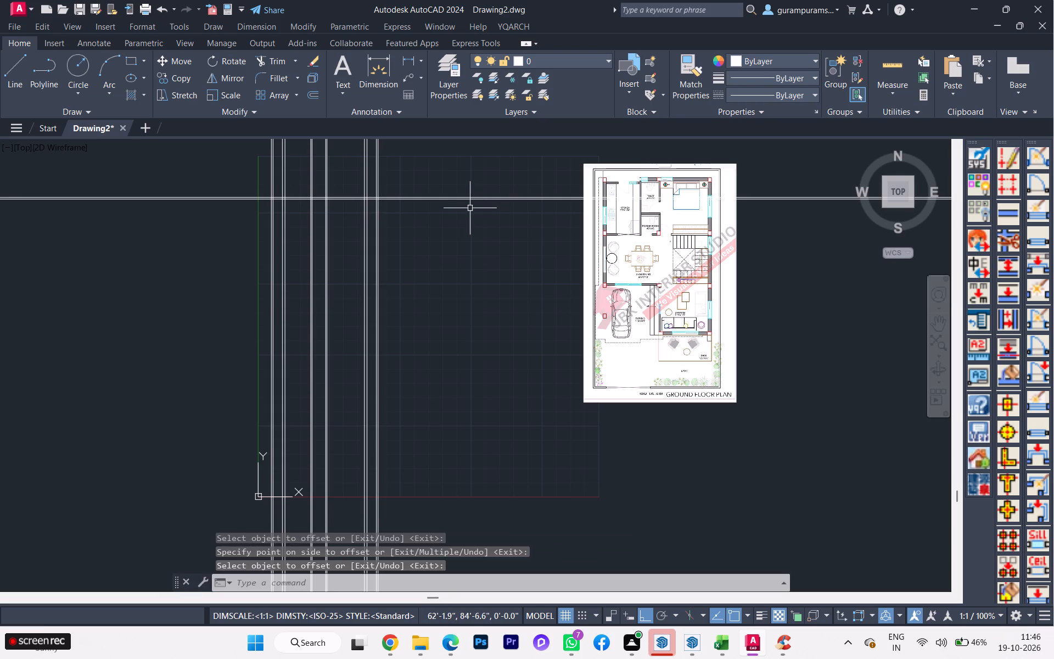
Offset the lower line of the horizontal pair 2'9" downward.
scroll(468, 202, "up", 1)
key("space")
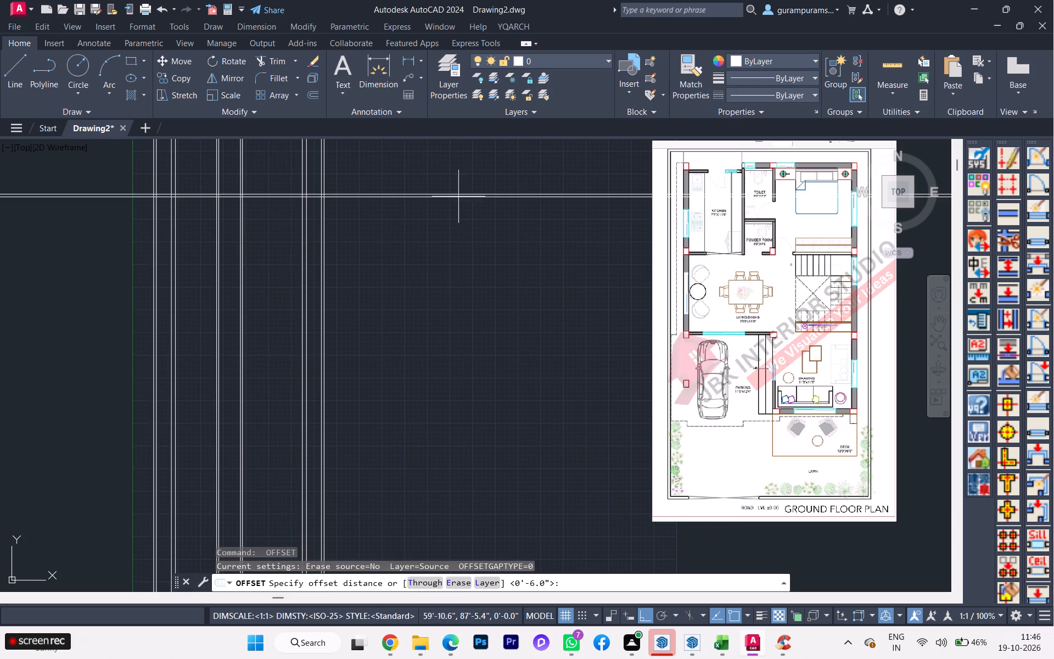
scroll(453, 198, "up", 2)
left_click(453, 196)
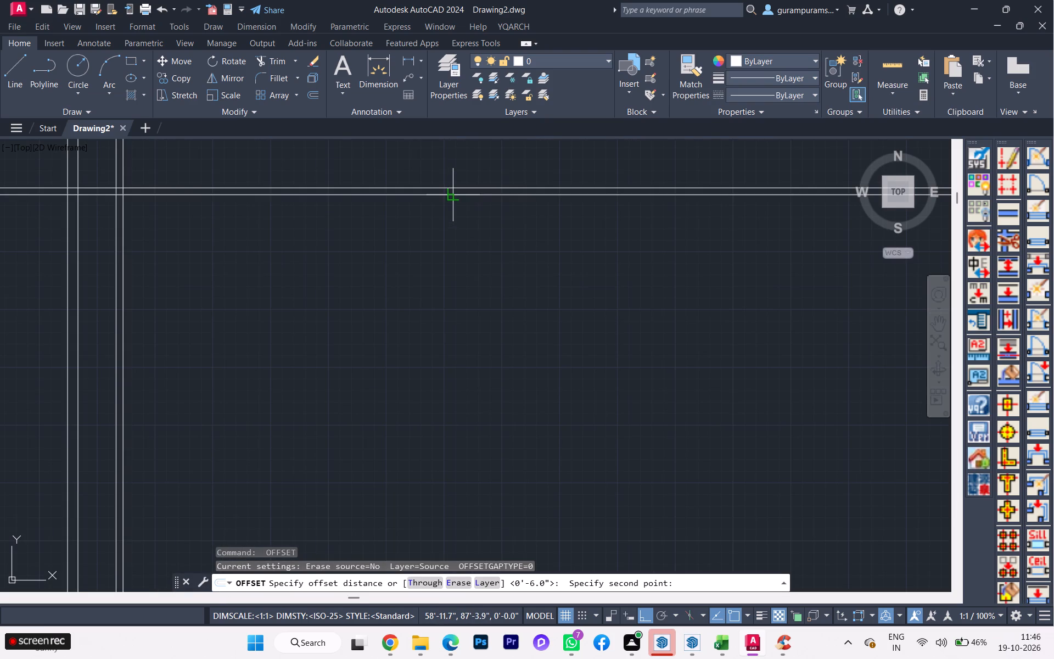
scroll(458, 243, "down", 3)
scroll(458, 254, "up", 1)
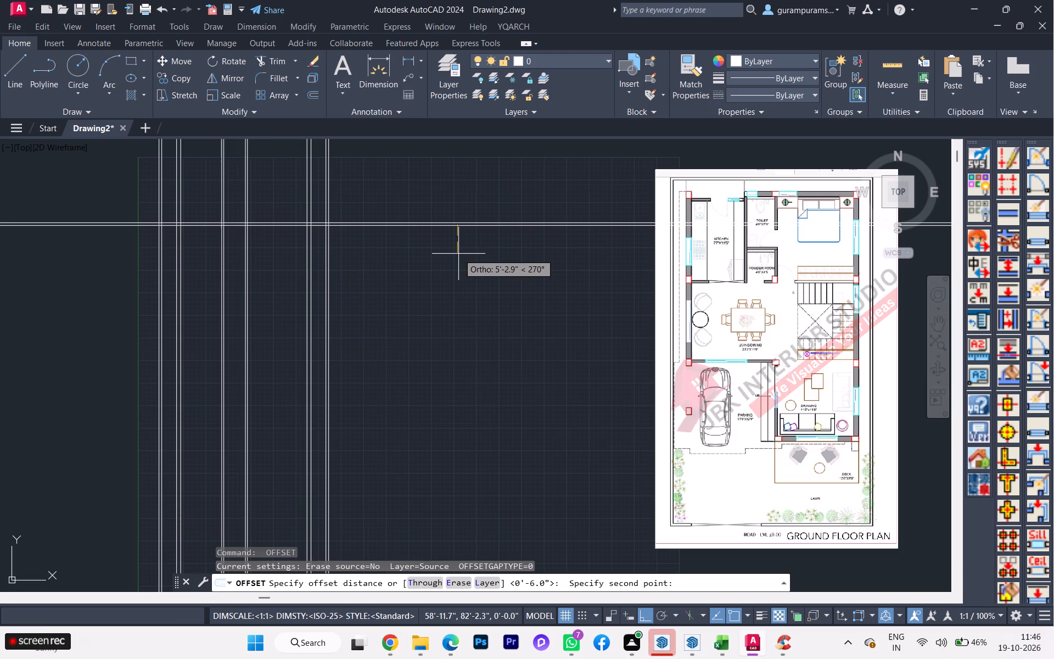
type("2'9")
key("Return")
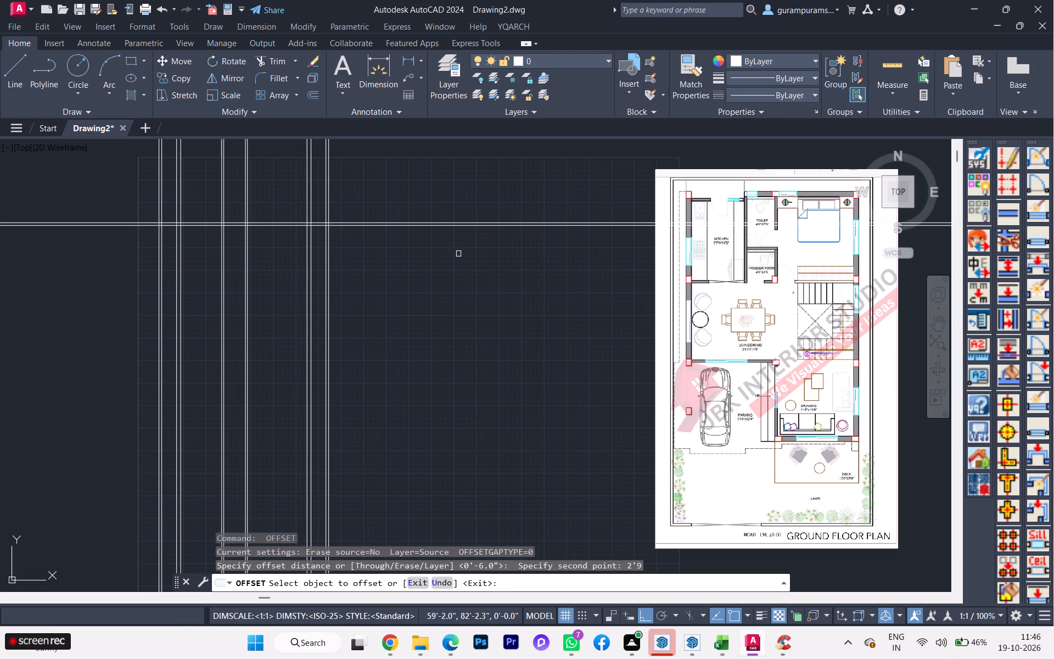
left_click(435, 227)
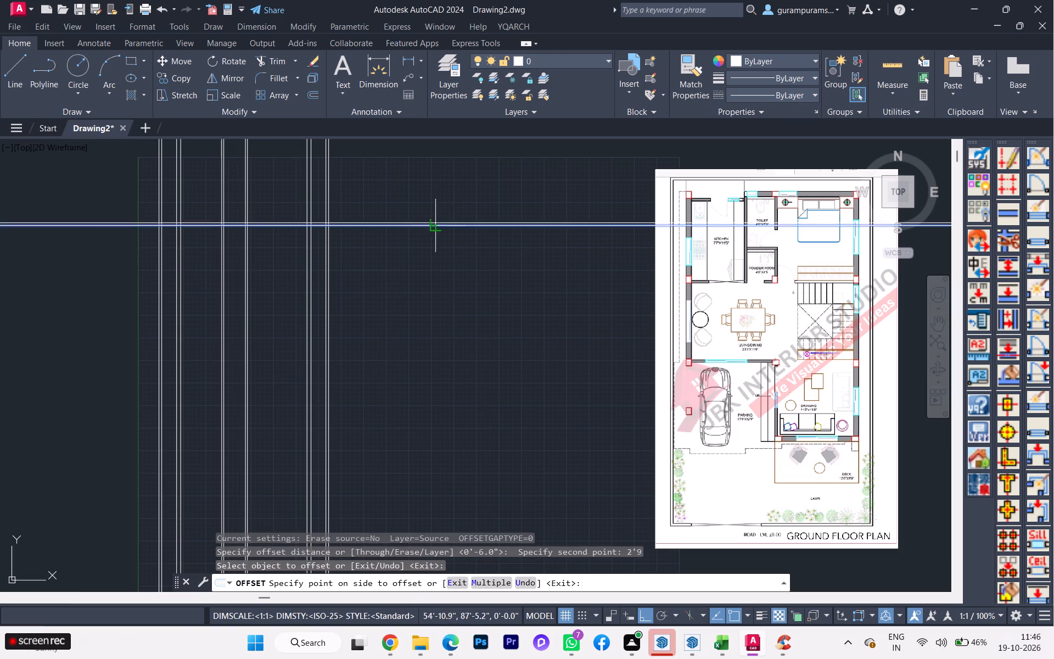
left_click(447, 242)
key("space")
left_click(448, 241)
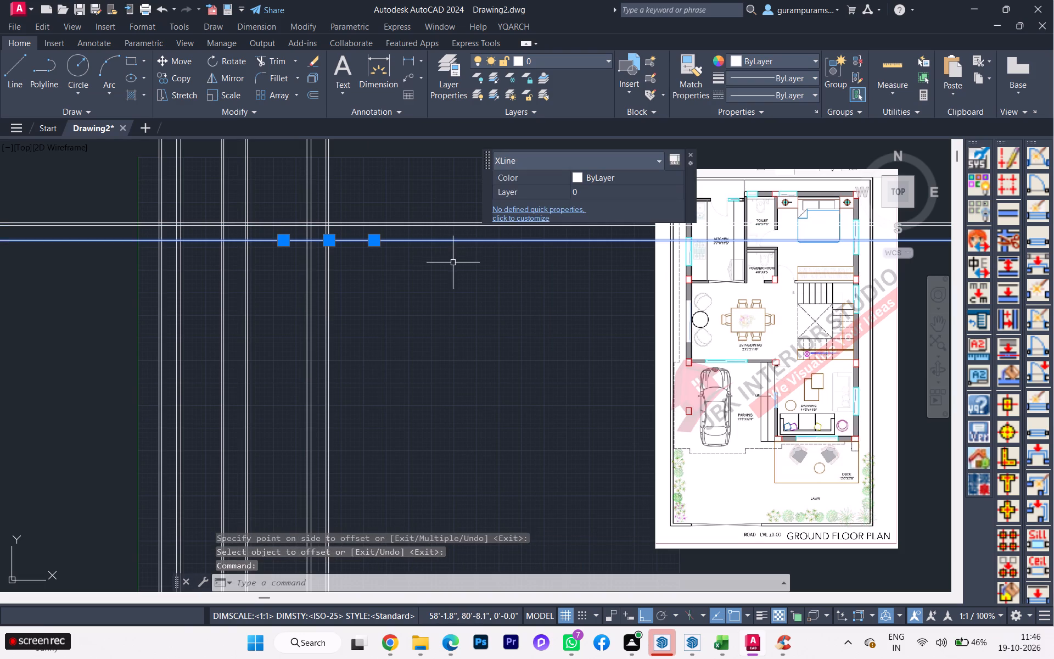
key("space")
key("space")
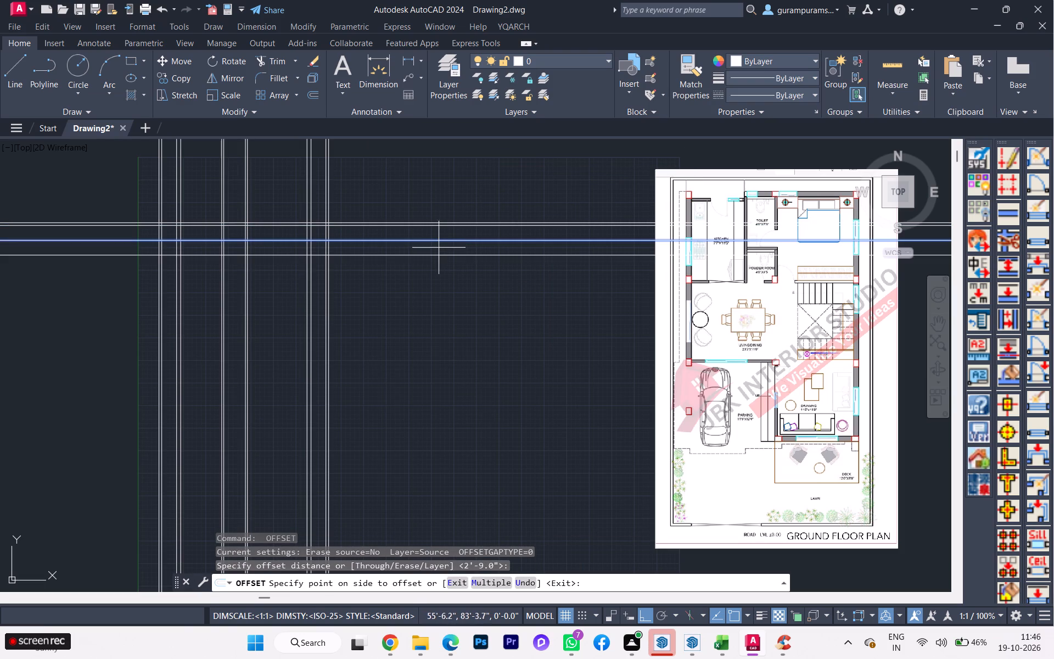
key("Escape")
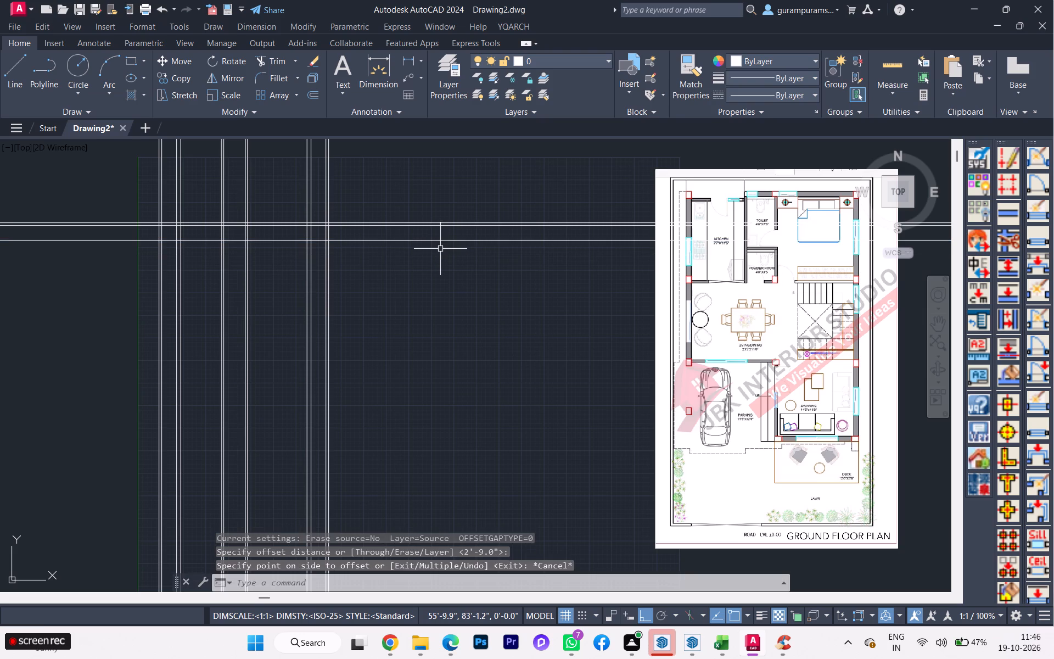
Offset the lowest horizontal construction line 9" downward for the wall thickness.
key("space")
left_click(442, 240)
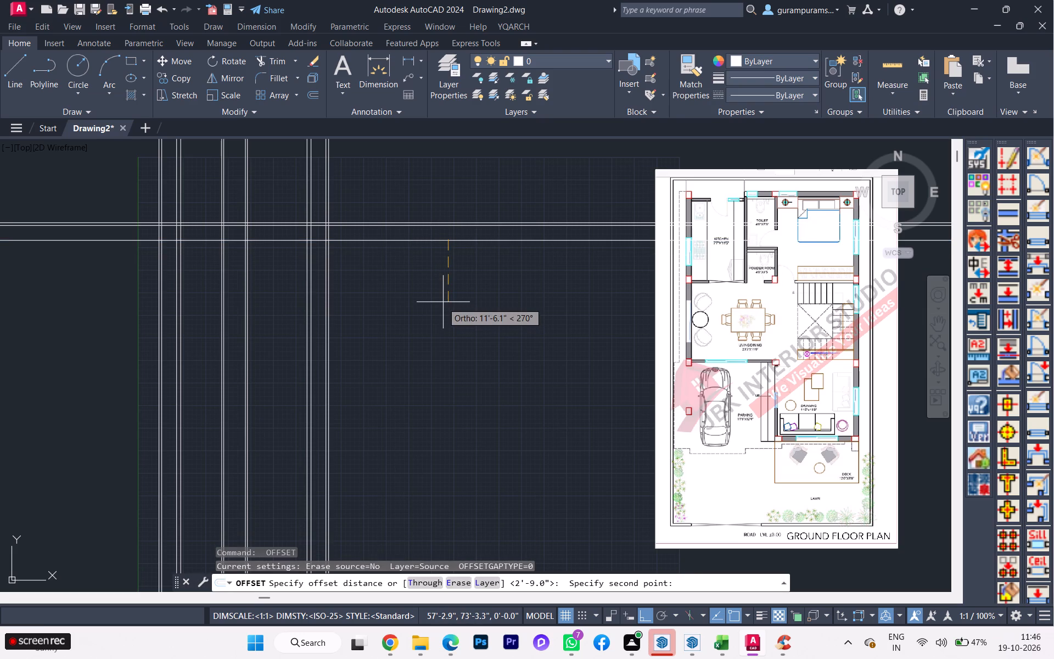
key("9")
key("Return")
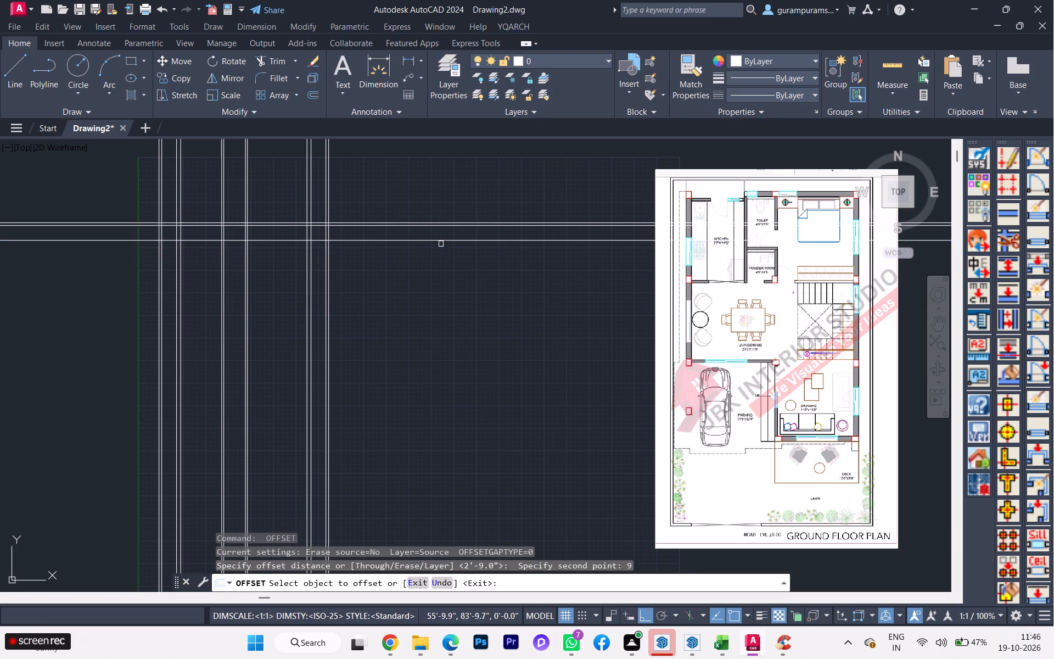
left_click(444, 241)
left_click(445, 259)
key("space")
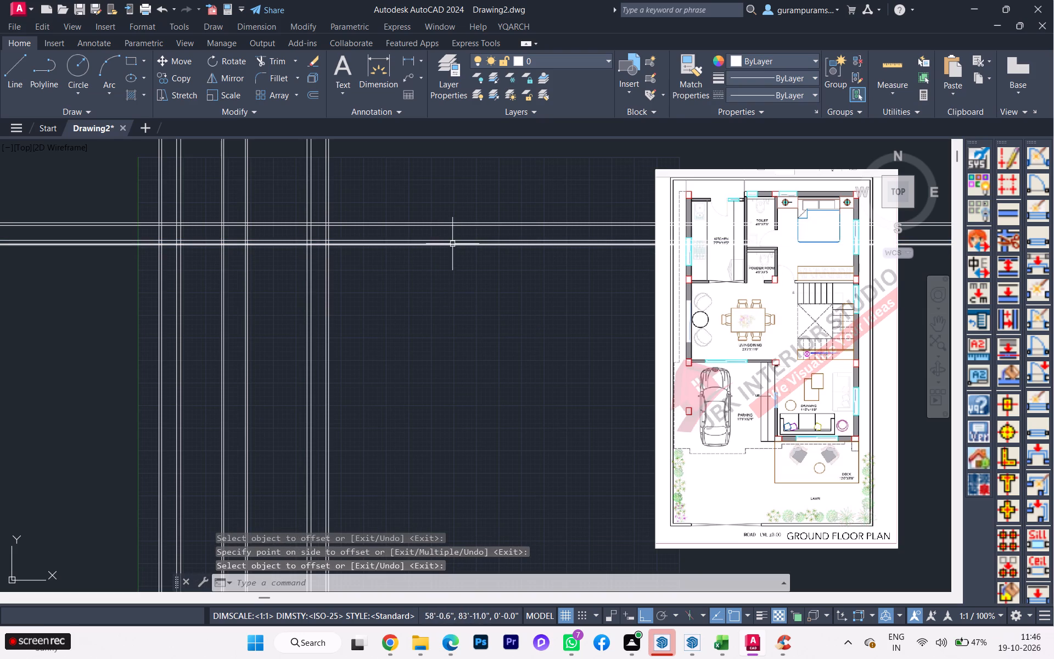
left_click_drag(452, 244, 347, 237)
key("space")
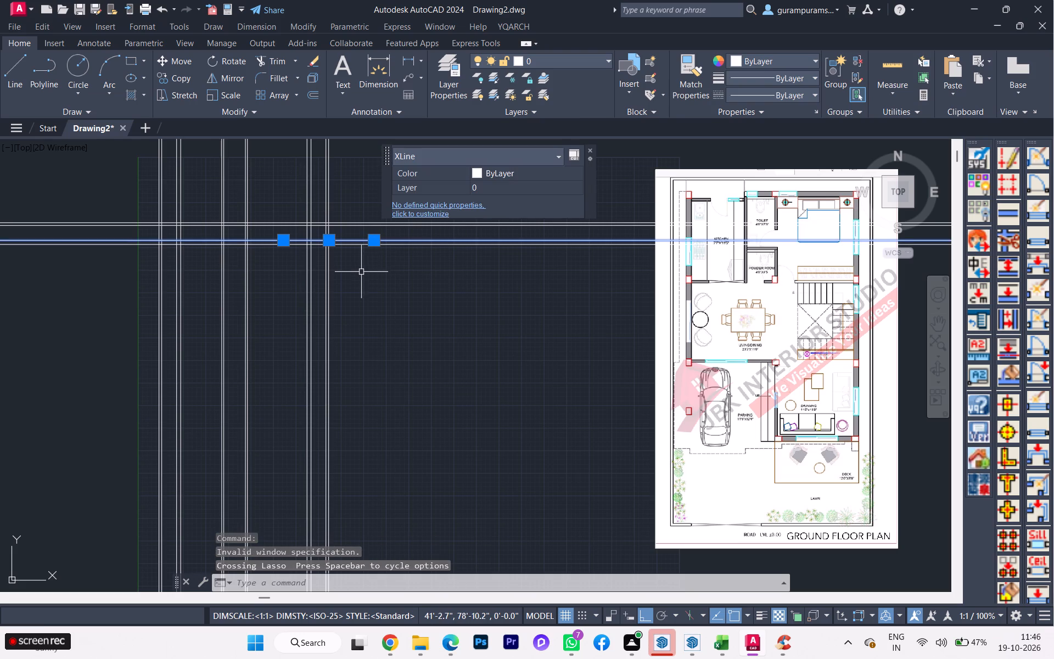
Offset the lowest horizontal construction line 7'3" downward for the toilet length.
key("Escape")
key("k")
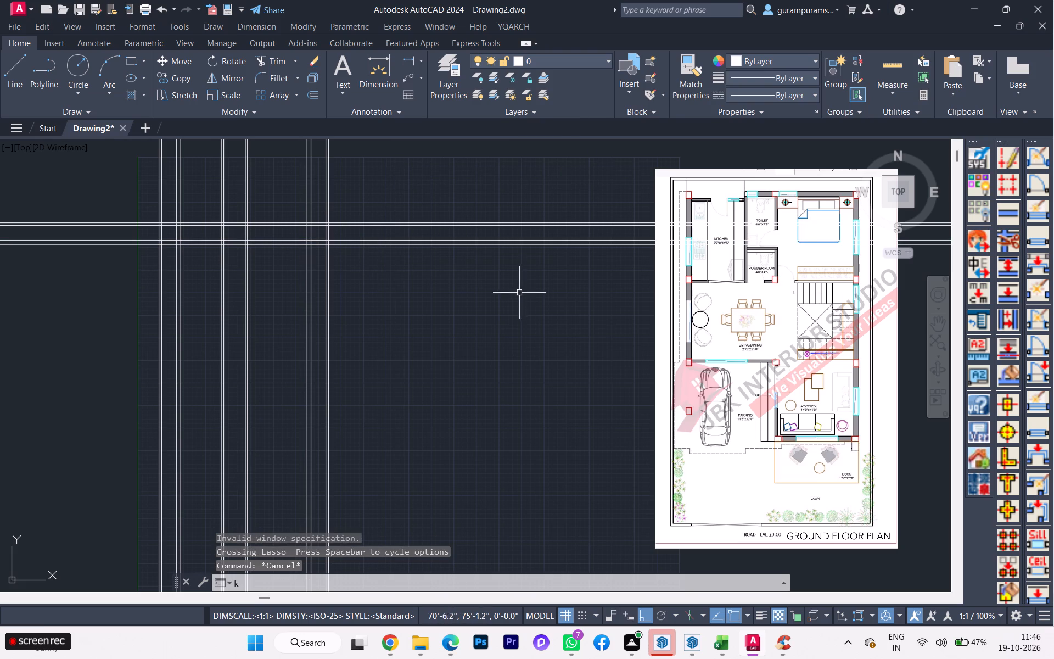
key("Escape")
key("o")
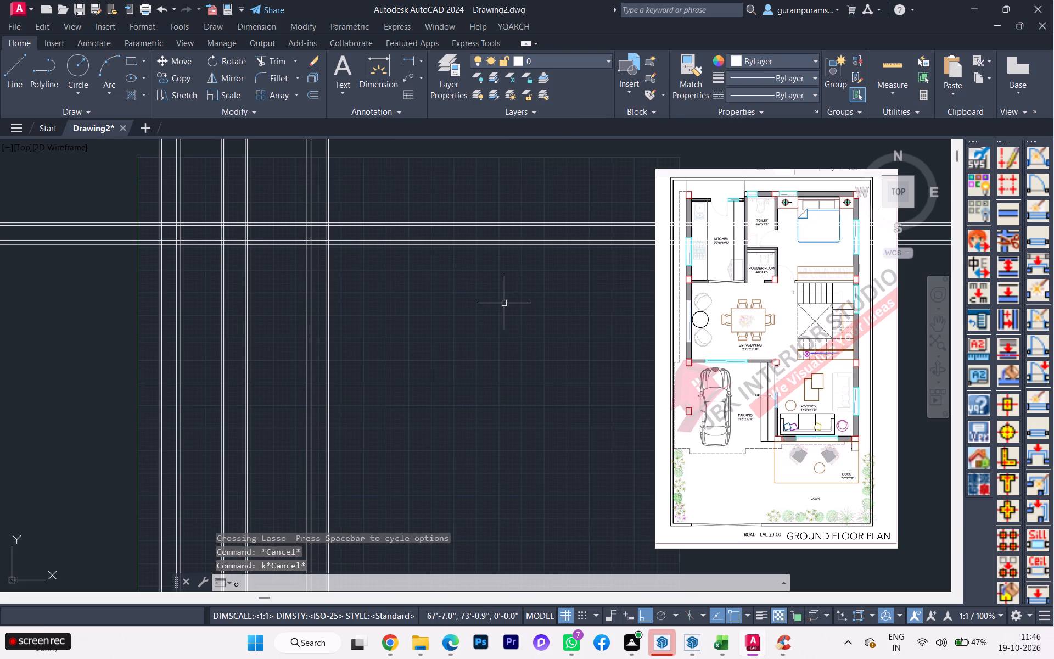
key("Return")
scroll(423, 268, "up", 1)
scroll(419, 260, "down", 1)
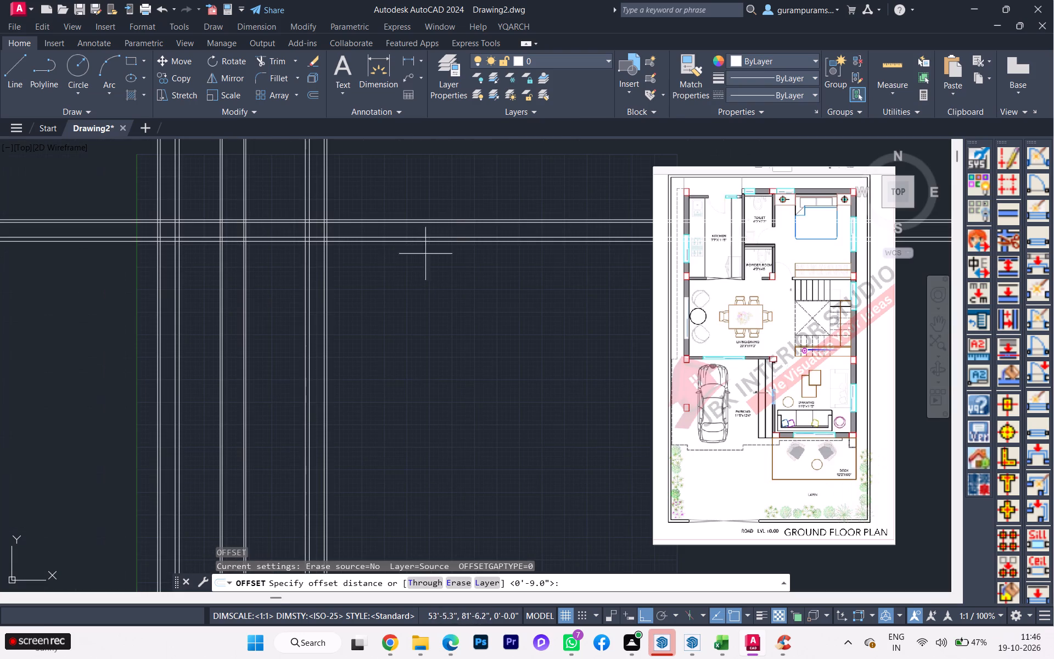
scroll(690, 226, "up", 1)
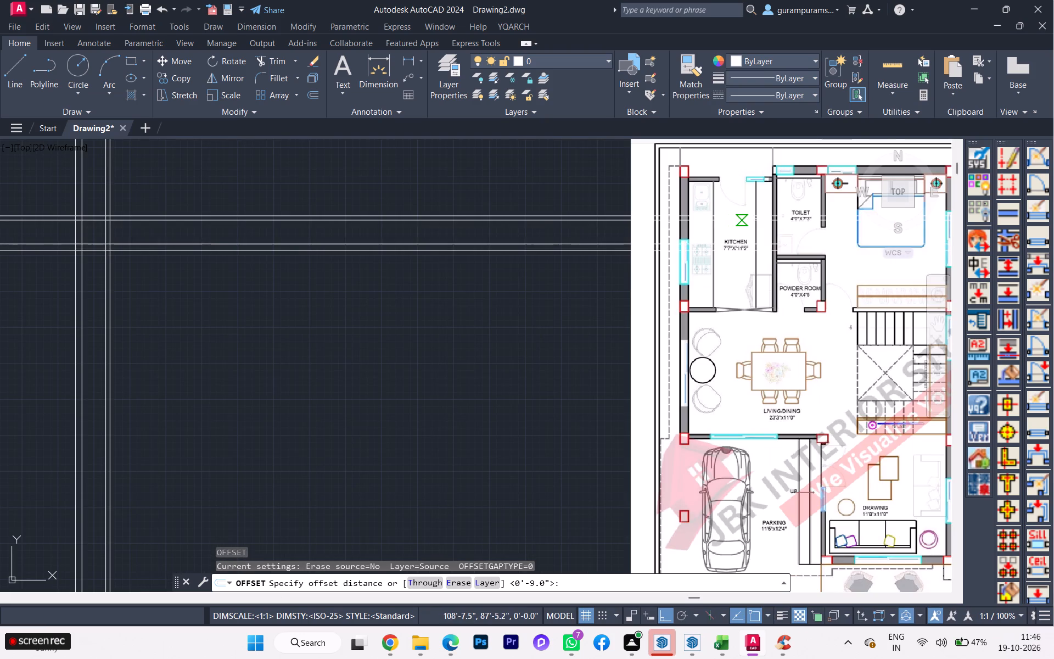
scroll(762, 246, "up", 1)
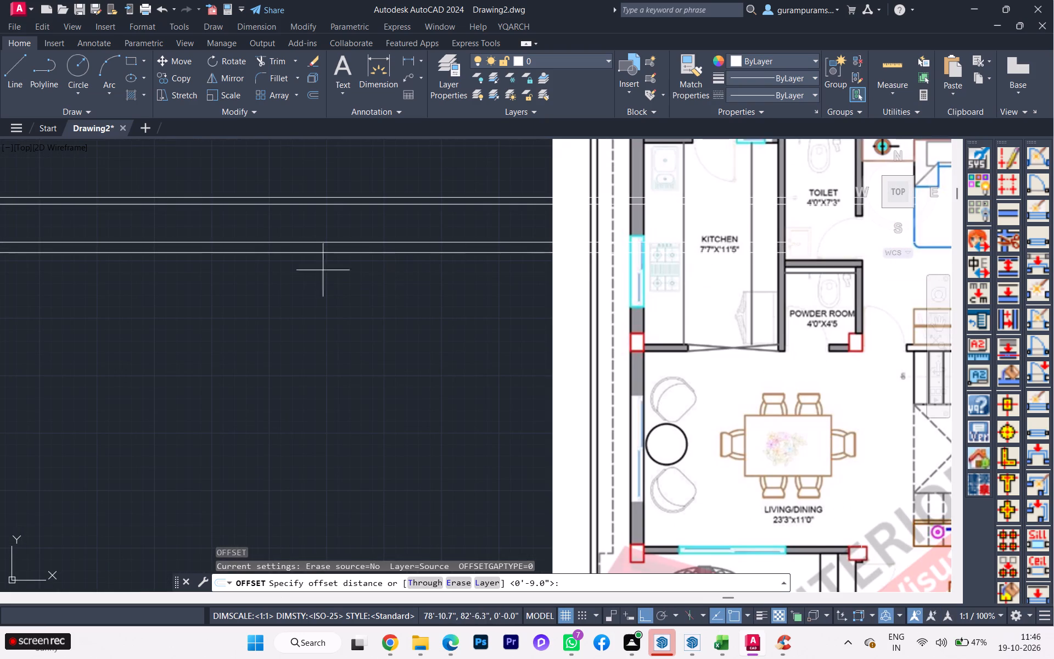
left_click(312, 252)
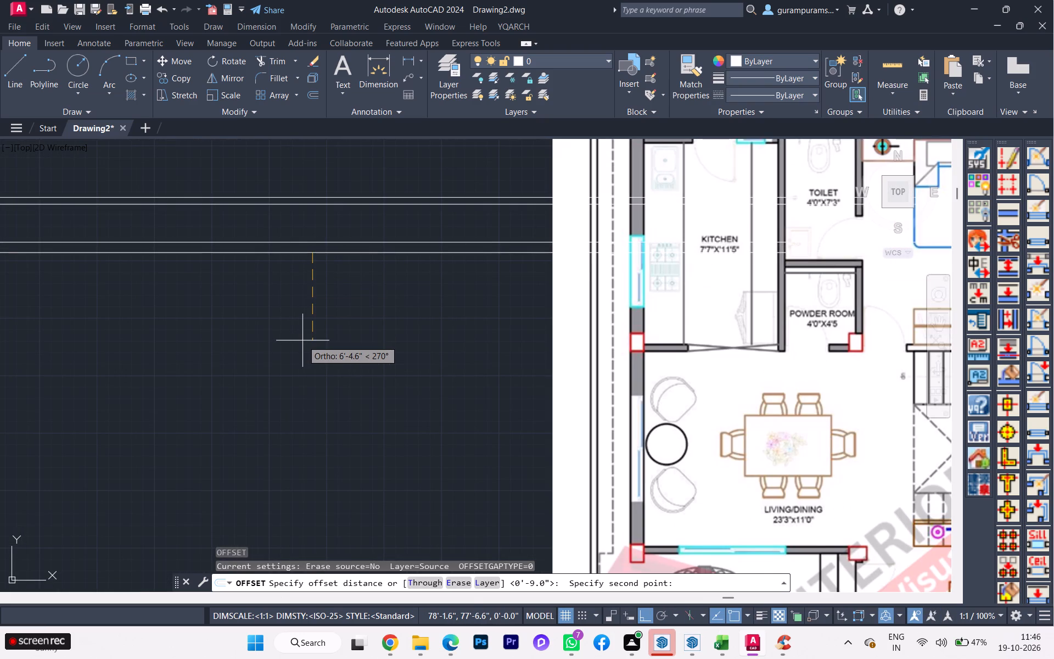
scroll(302, 340, "down", 1)
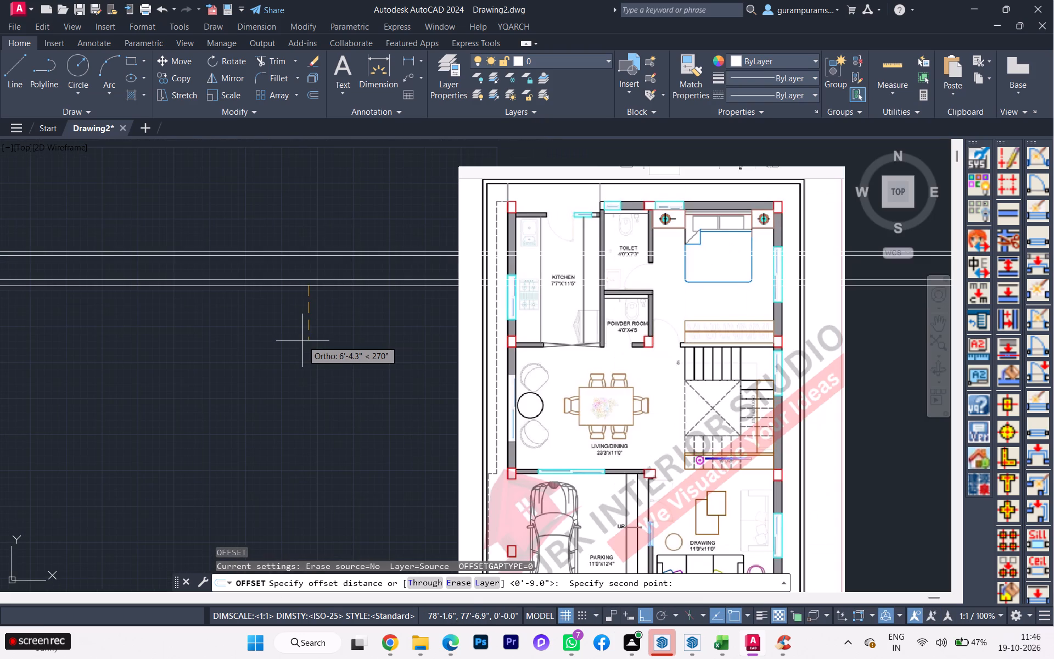
key("7")
type("'3")
key("Return")
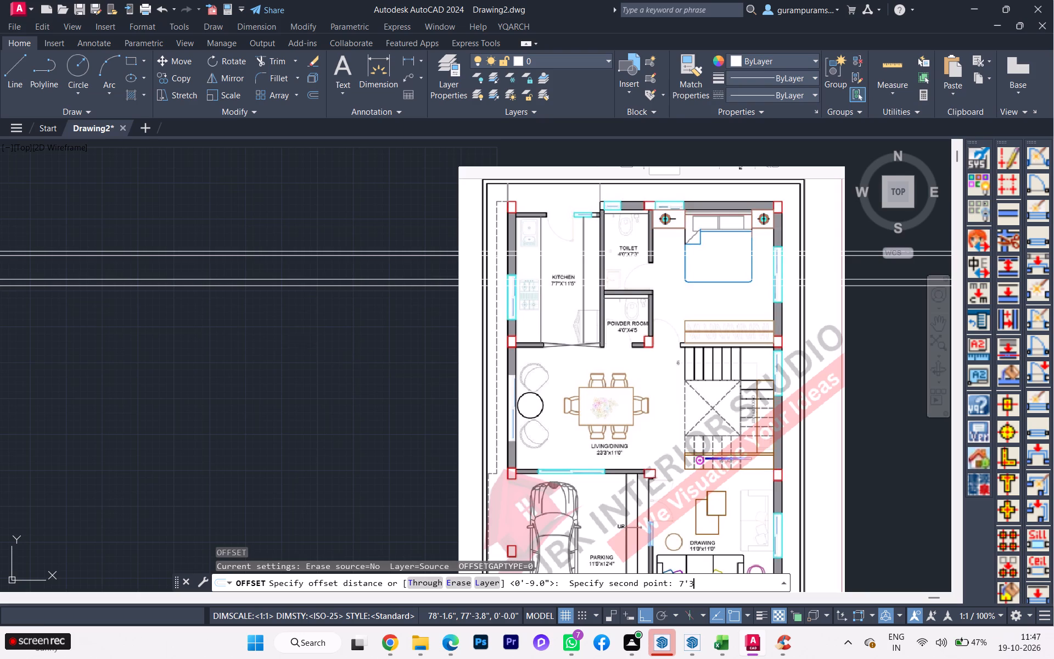
left_click(318, 286)
left_click(312, 311)
key("space")
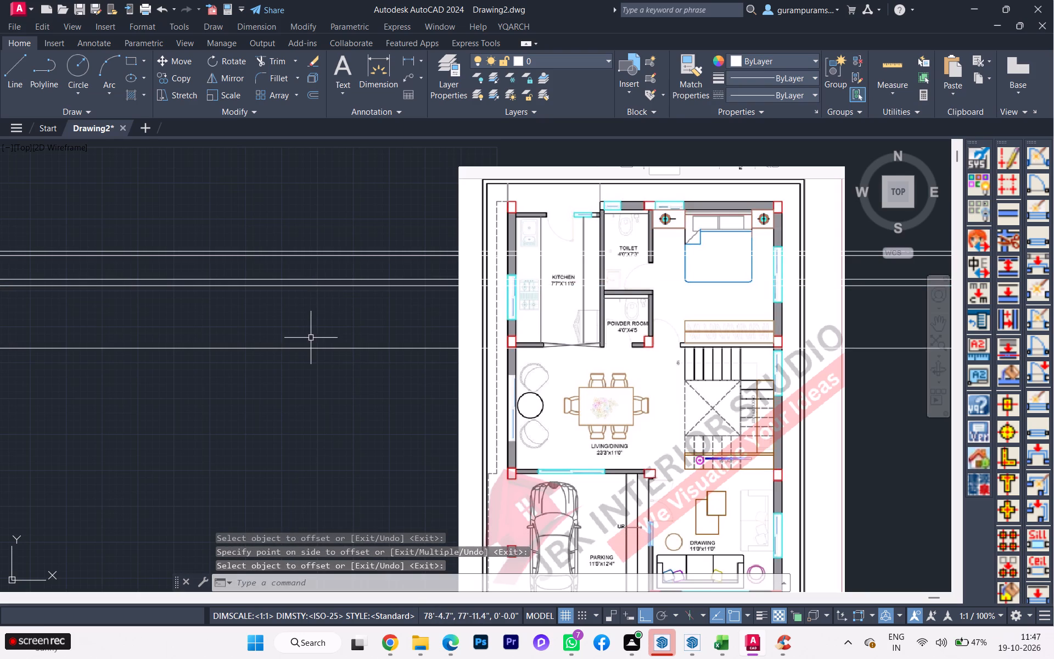
Offset the new lowest horizontal construction line 4.5" downward for the wall between toilet and powder room.
key("space")
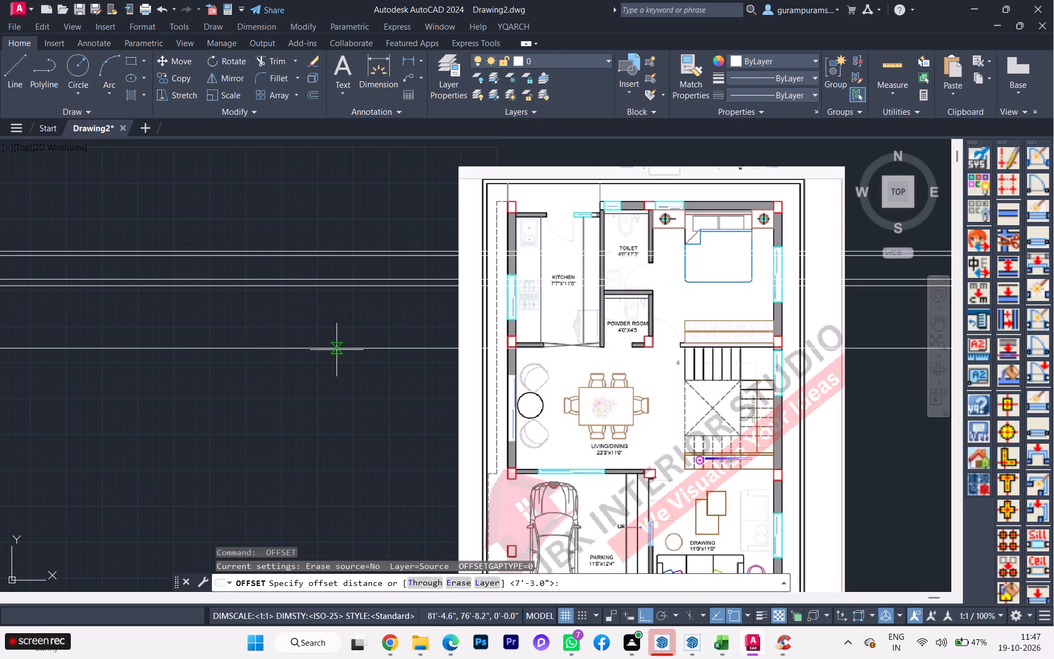
left_click(322, 349)
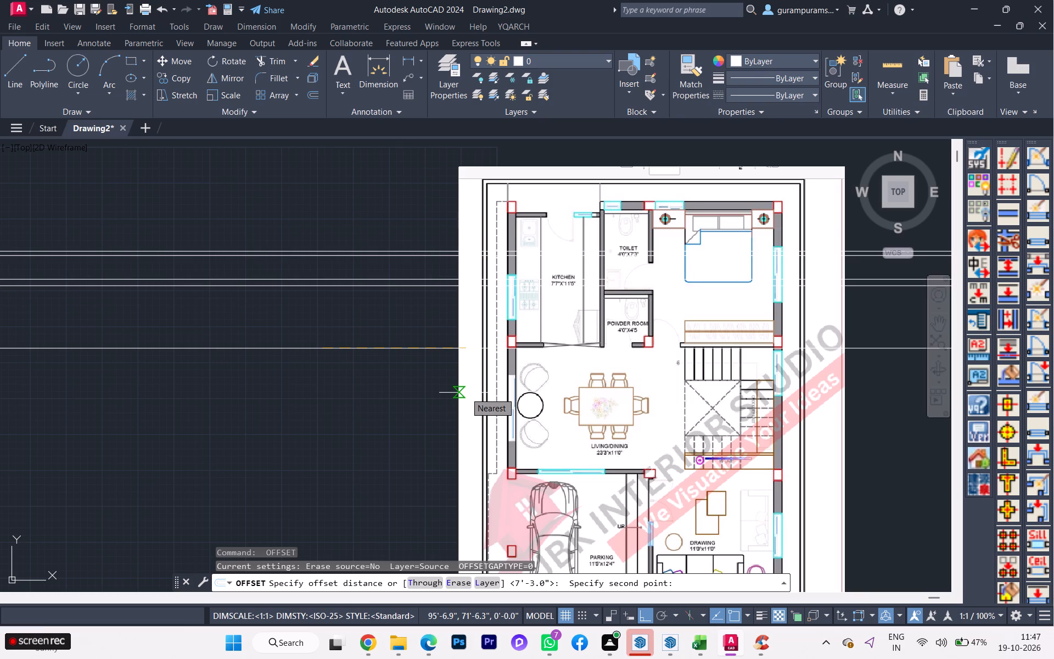
key("4")
key("period")
key("5")
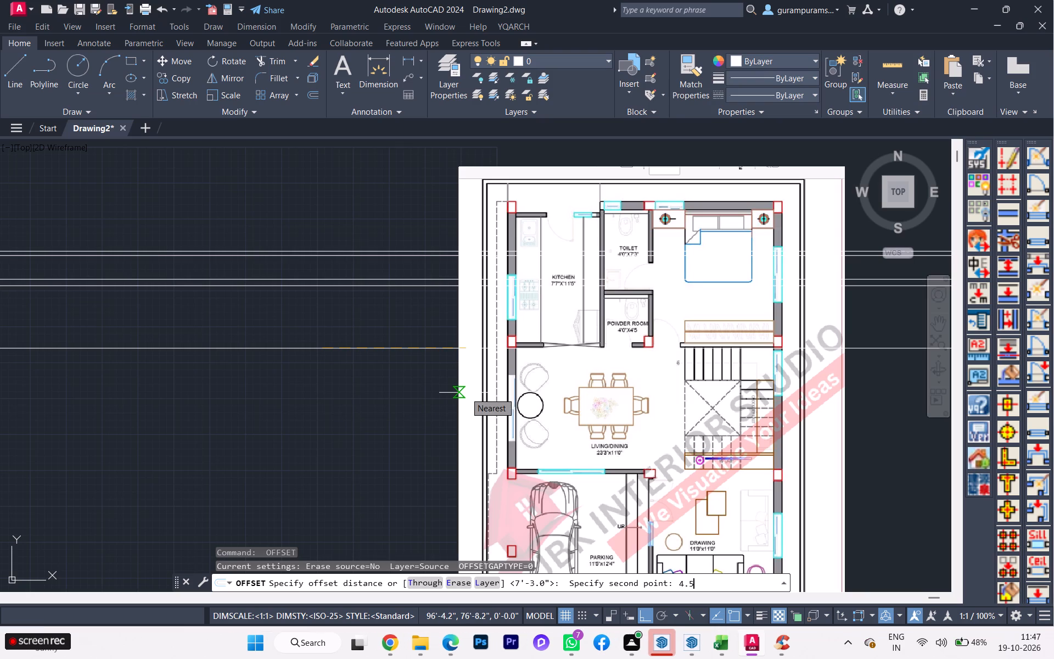
key("Return")
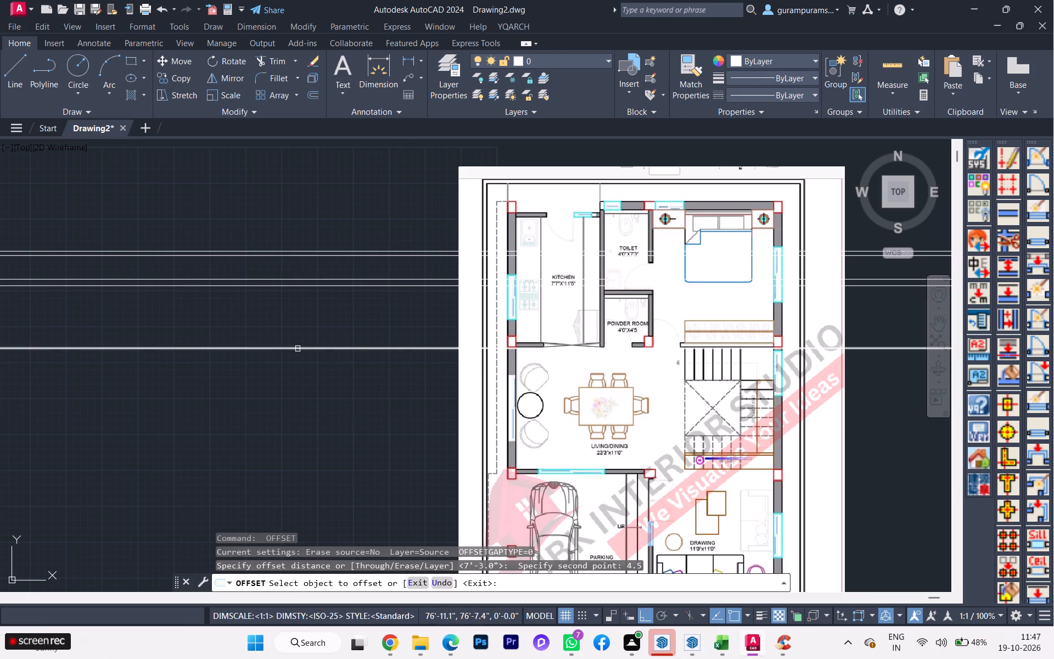
left_click(298, 349)
left_click(295, 370)
key("space")
Offset the lower line of the 4.5" wall pair 4'5" downward for the powder room.
key("space")
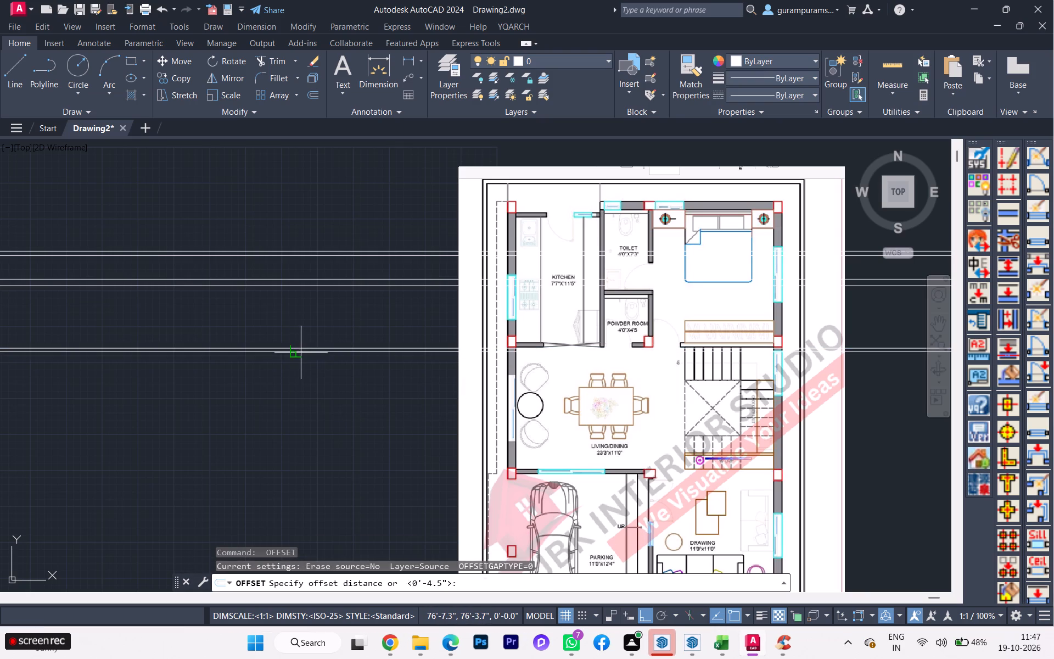
left_click(301, 352)
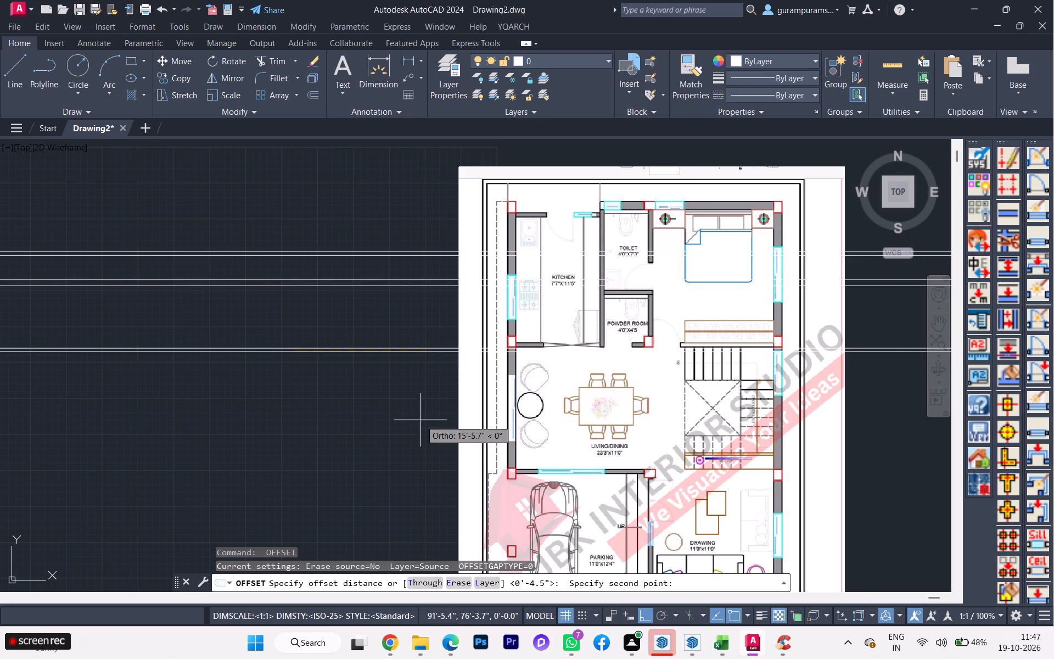
key("4")
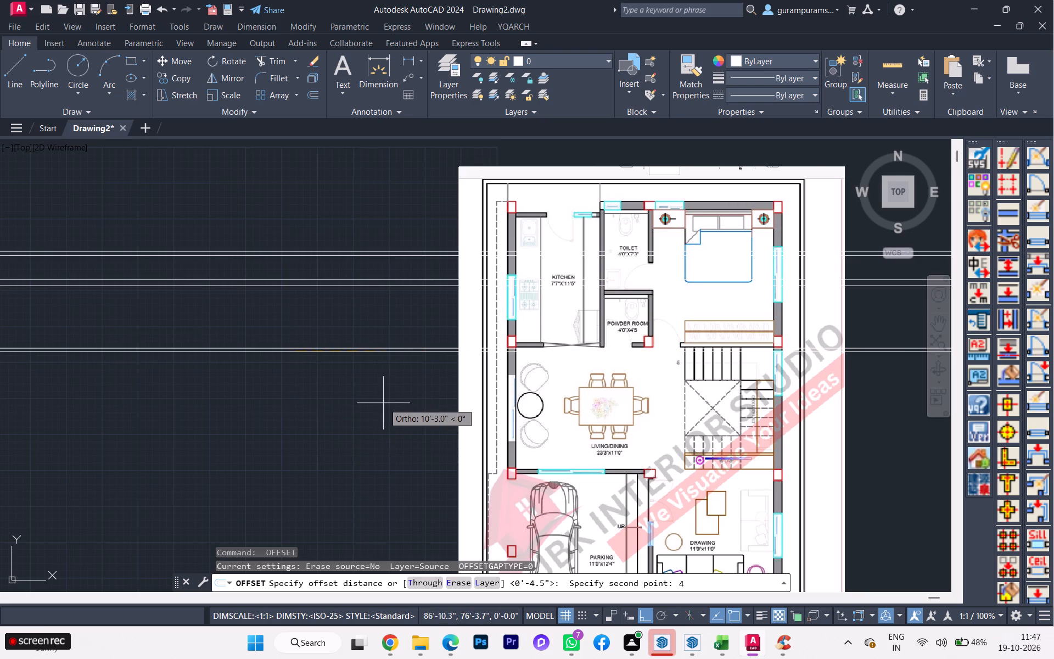
key("apostrophe")
key("5")
key("Return")
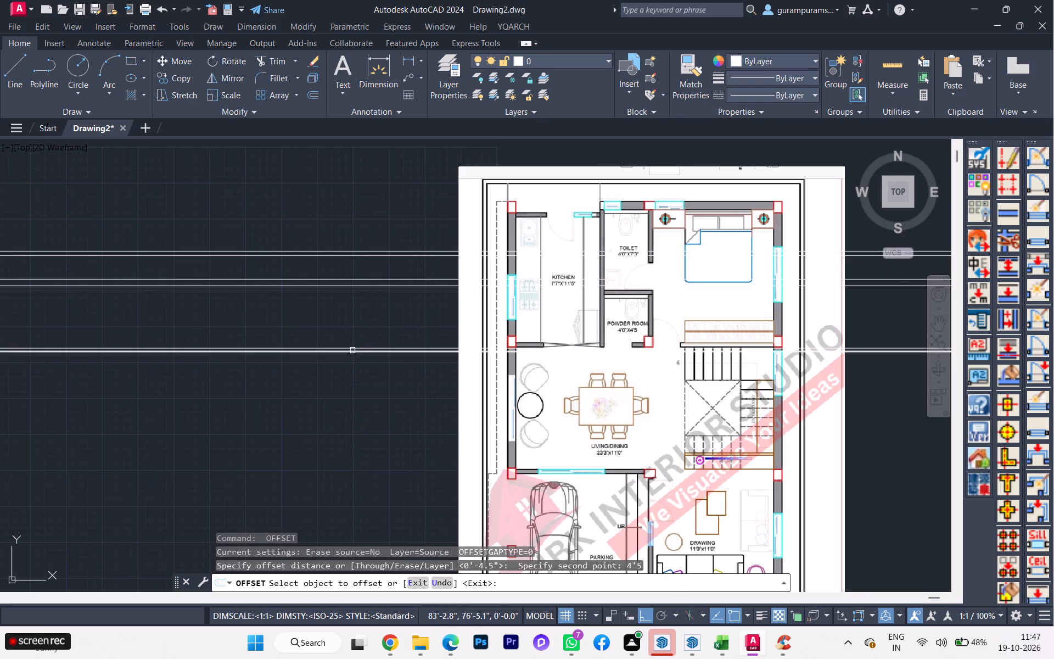
left_click(351, 353)
left_click(355, 373)
key("space")
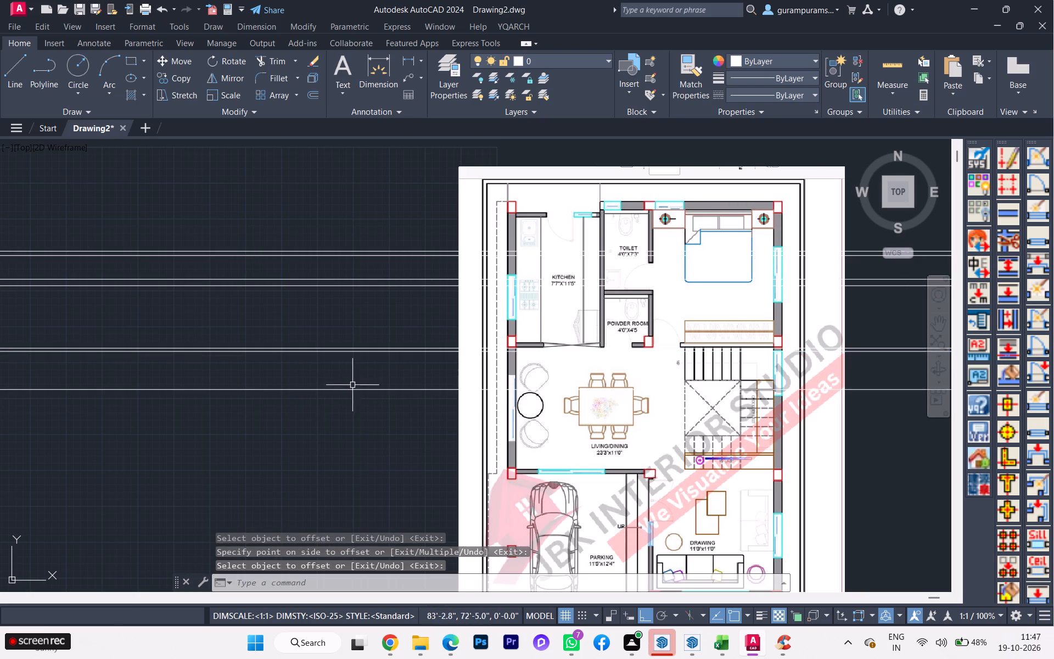
Offset the lowest horizontal construction line 4.5" downward for the wall below the powder room.
key("space")
left_click(351, 388)
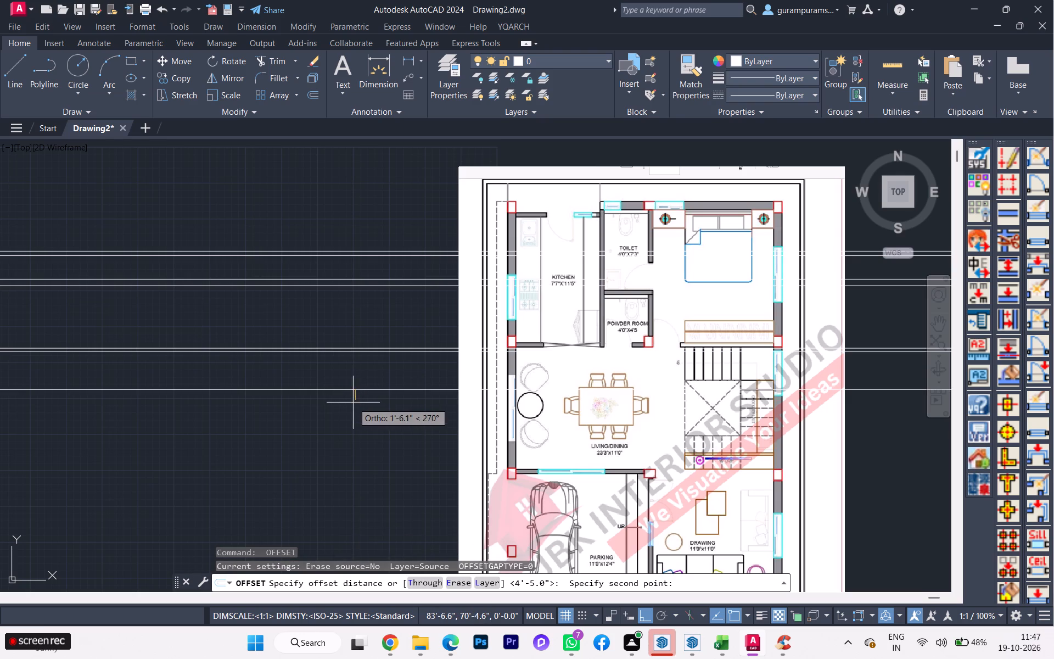
key("4")
key("period")
key("5")
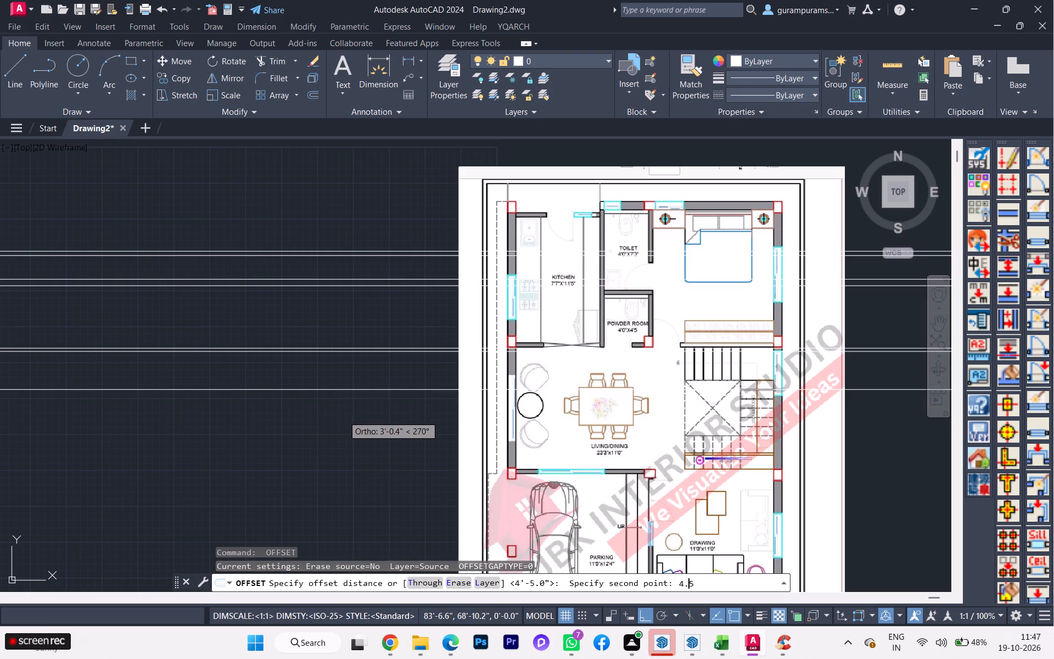
key("Return")
left_click(356, 392)
left_click(351, 404)
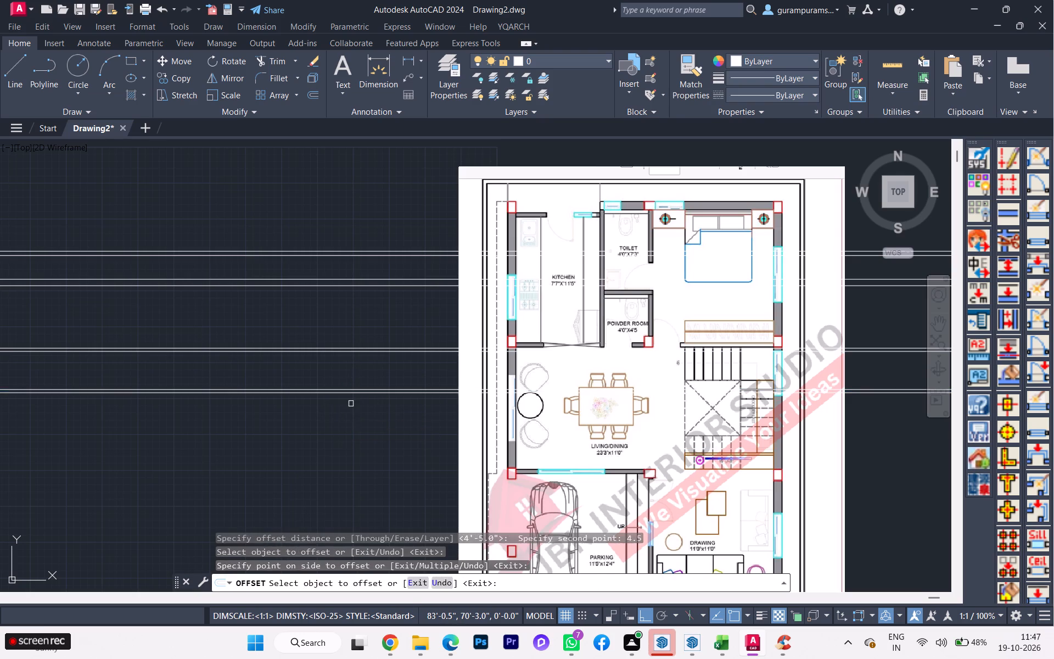
key("space")
Examine the living/dining area on the reference plan and compare it with the construction lines.
scroll(597, 492, "up", 2)
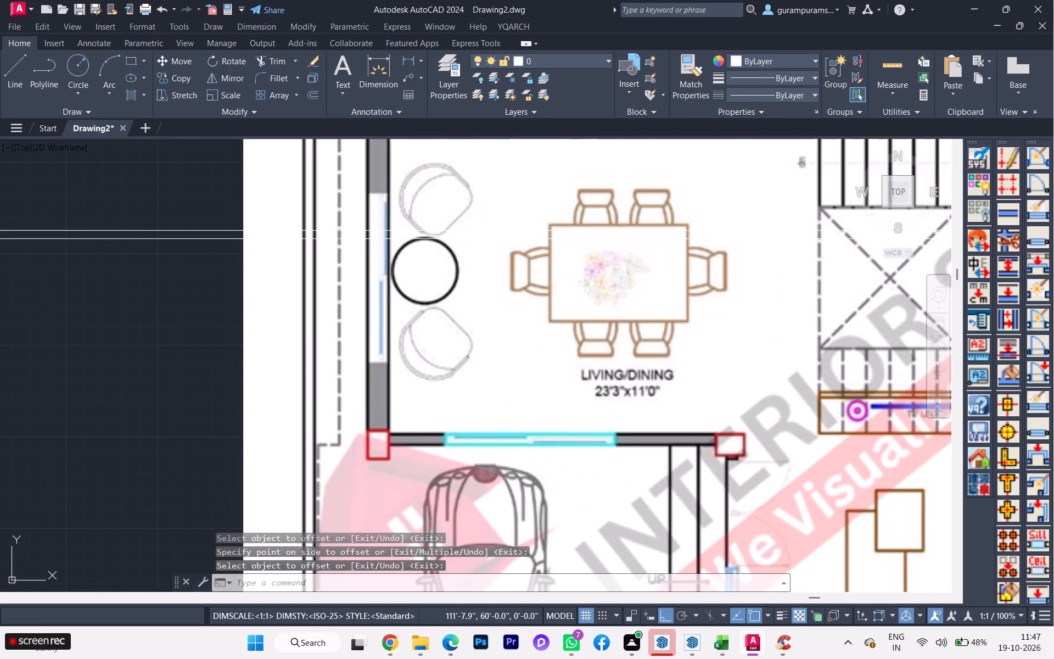
scroll(623, 498, "down", 1)
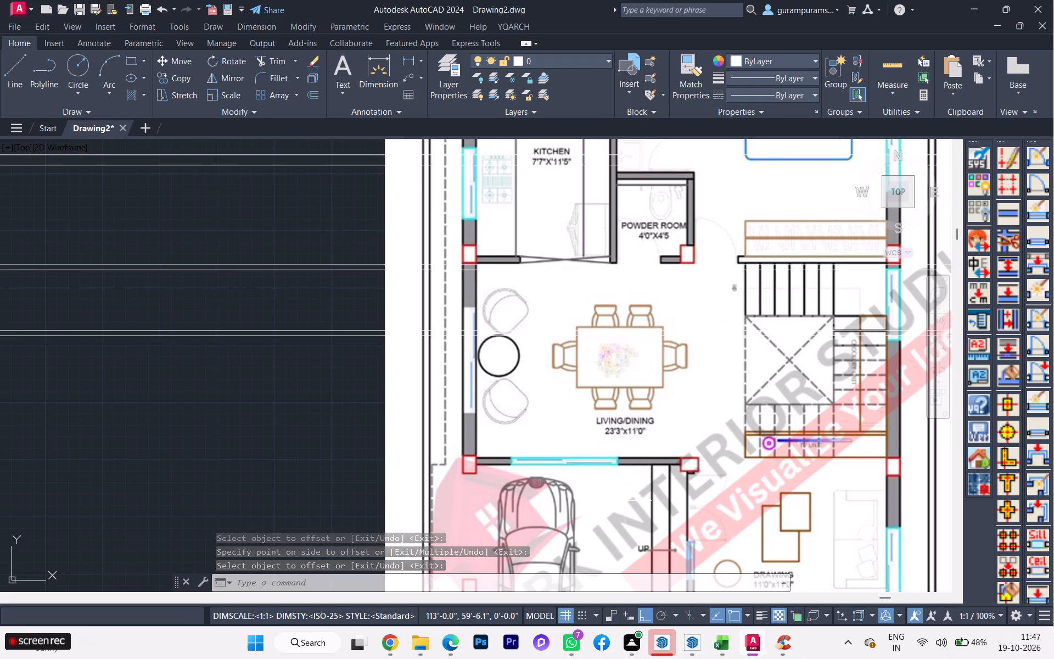
scroll(609, 493, "down", 1)
scroll(615, 491, "up", 1)
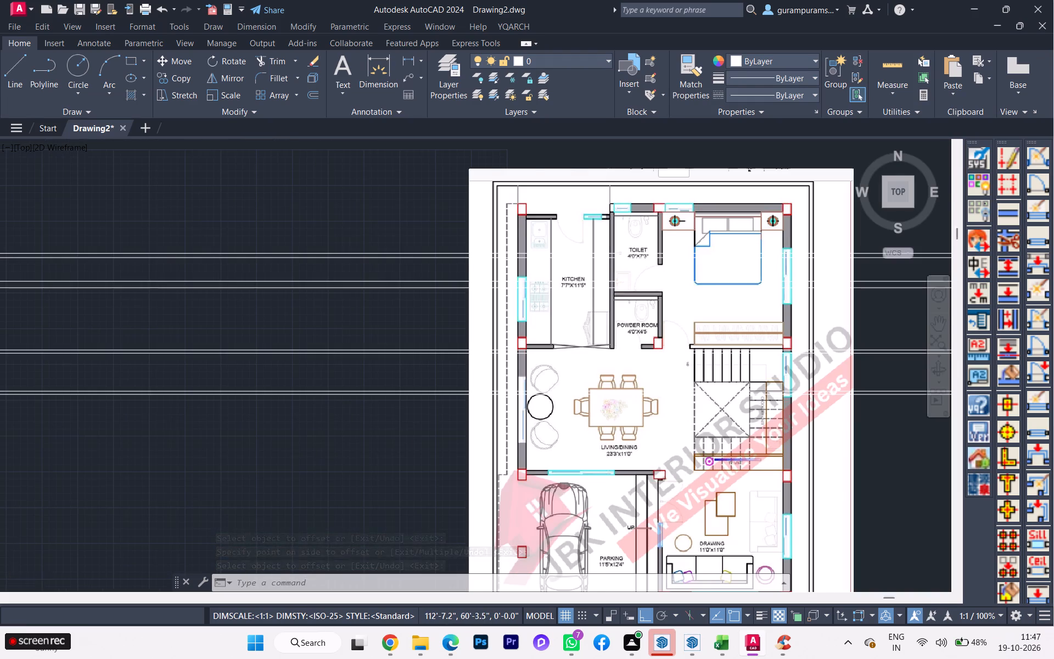
scroll(638, 484, "down", 1)
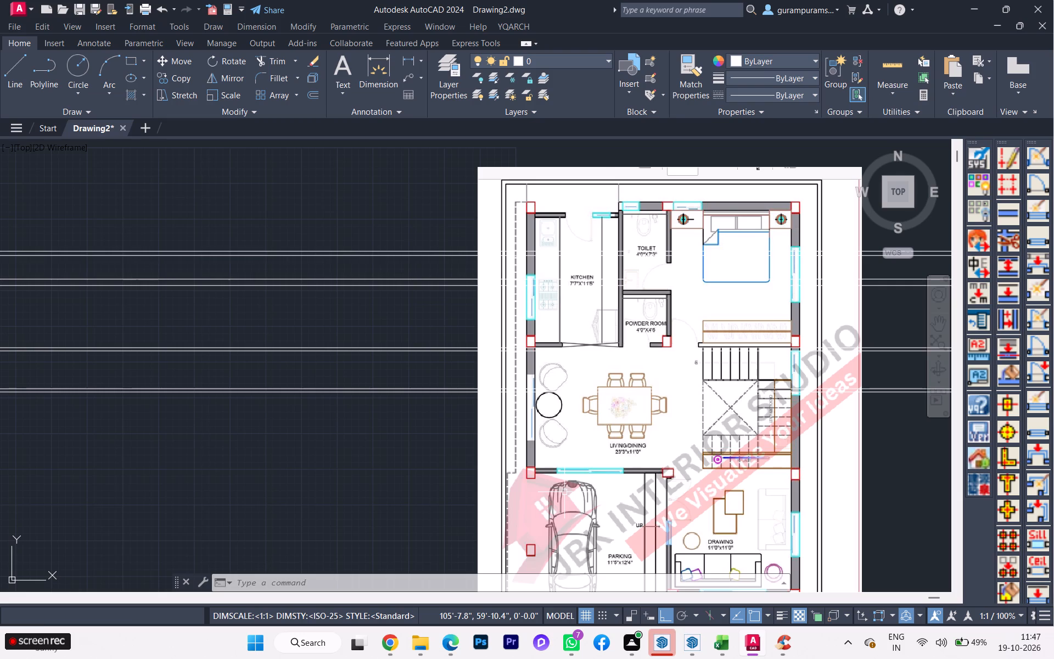
scroll(358, 199, "down", 2)
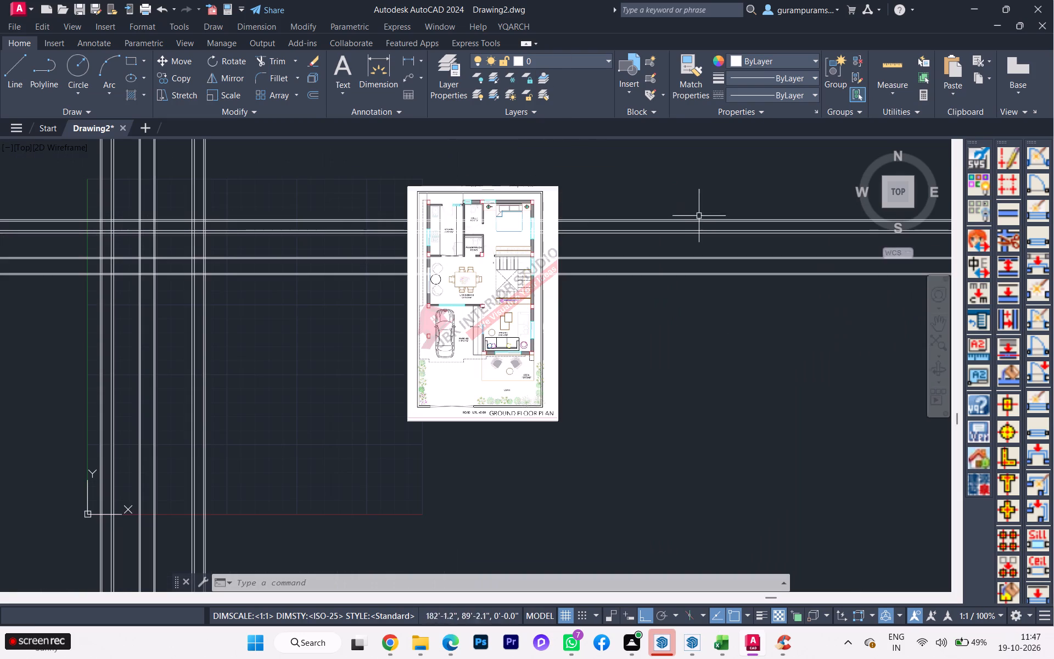
scroll(256, 280, "up", 2)
scroll(262, 276, "down", 1)
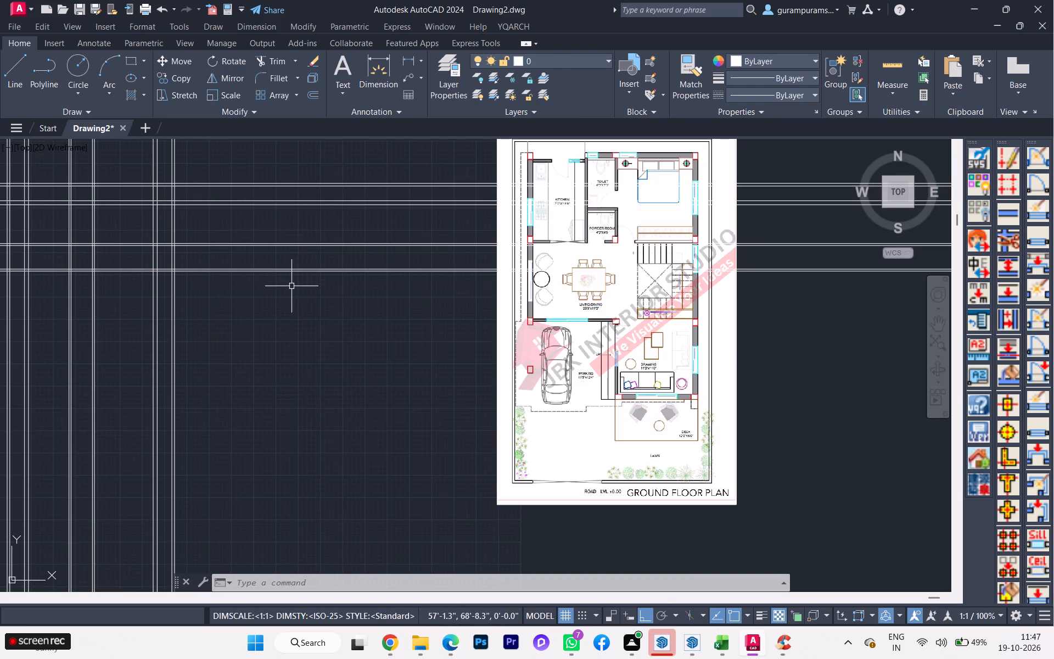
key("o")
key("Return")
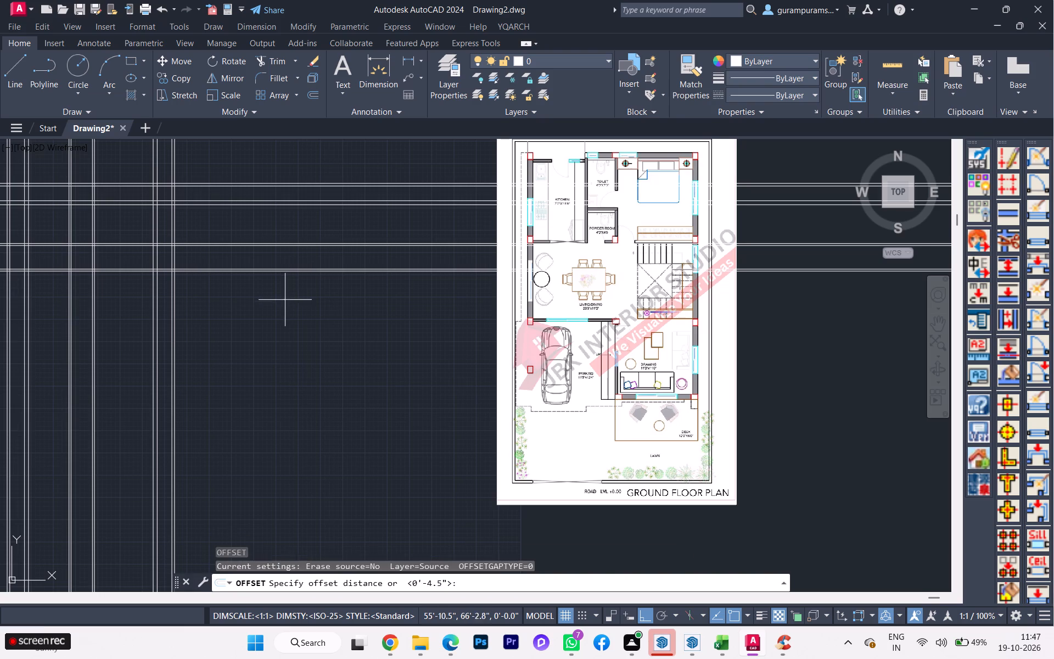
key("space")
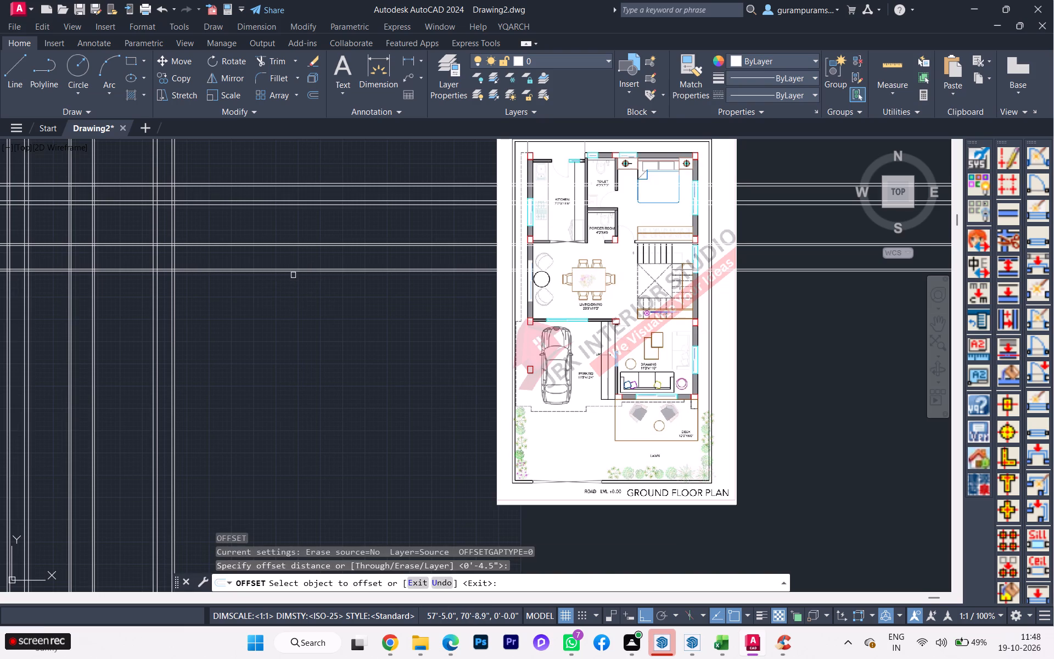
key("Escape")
Offset the lowest horizontal construction line 11' downward for the depth of the living/dining area.
key("space")
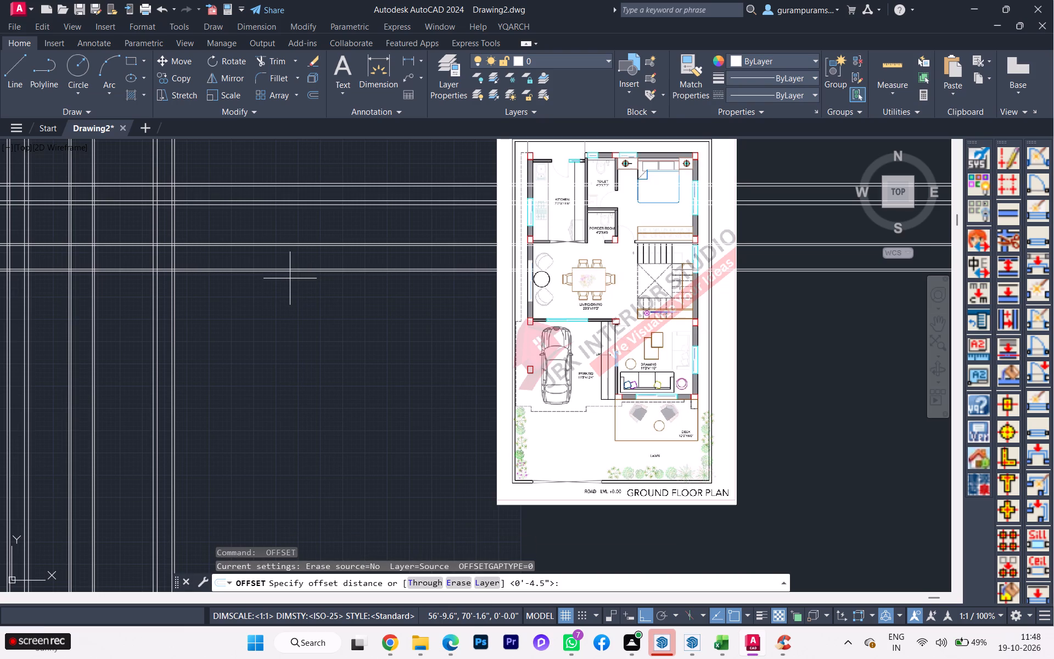
scroll(279, 284, "up", 1)
scroll(273, 285, "down", 1)
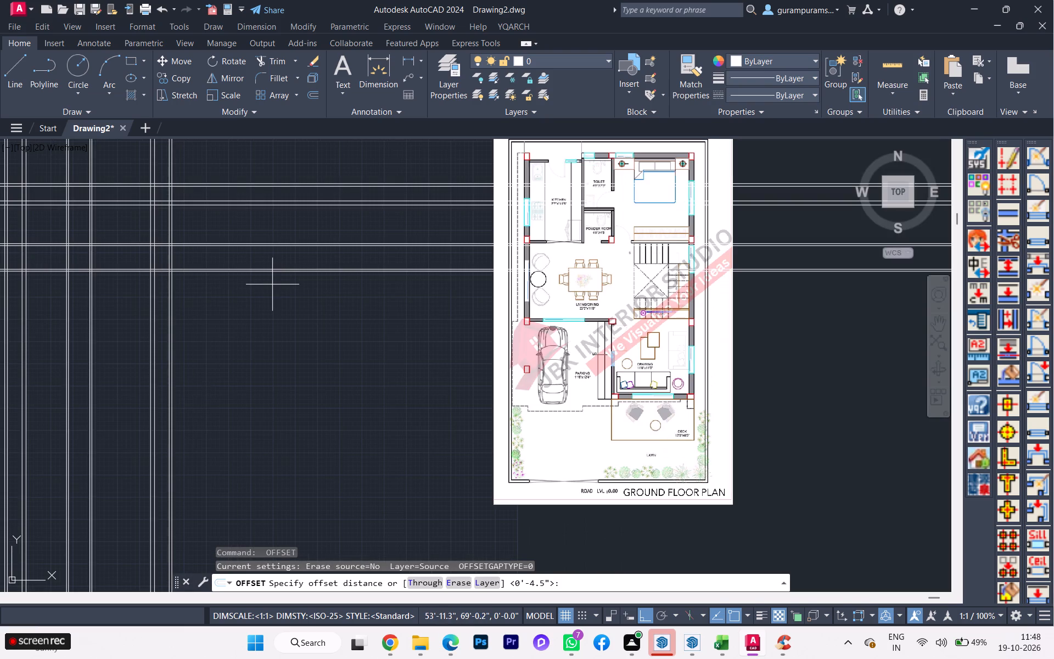
scroll(271, 284, "up", 1)
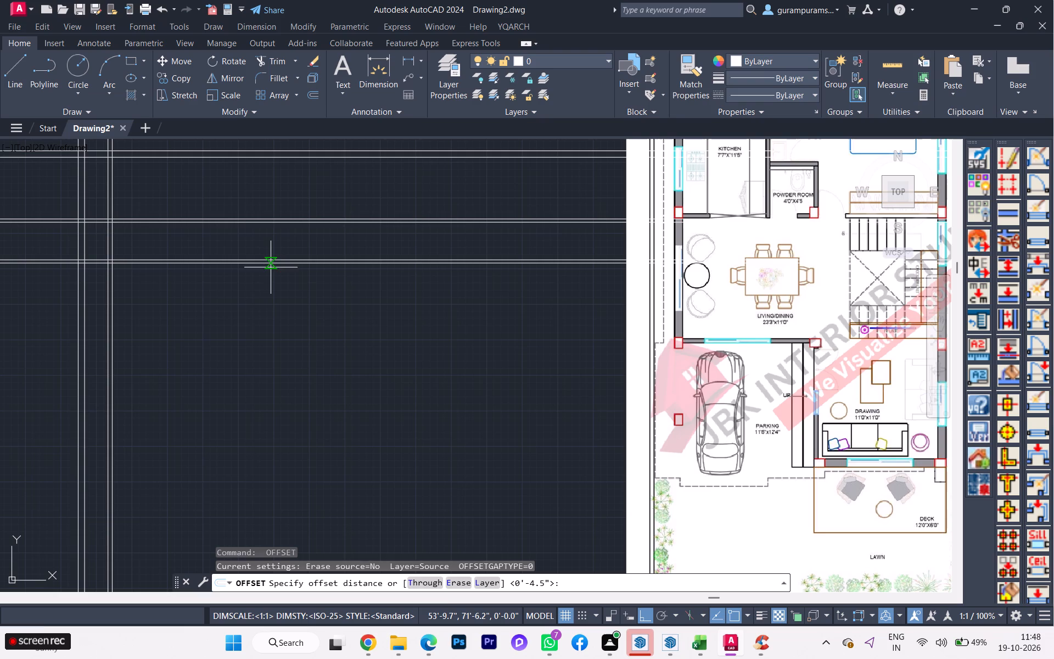
scroll(269, 259, "up", 2)
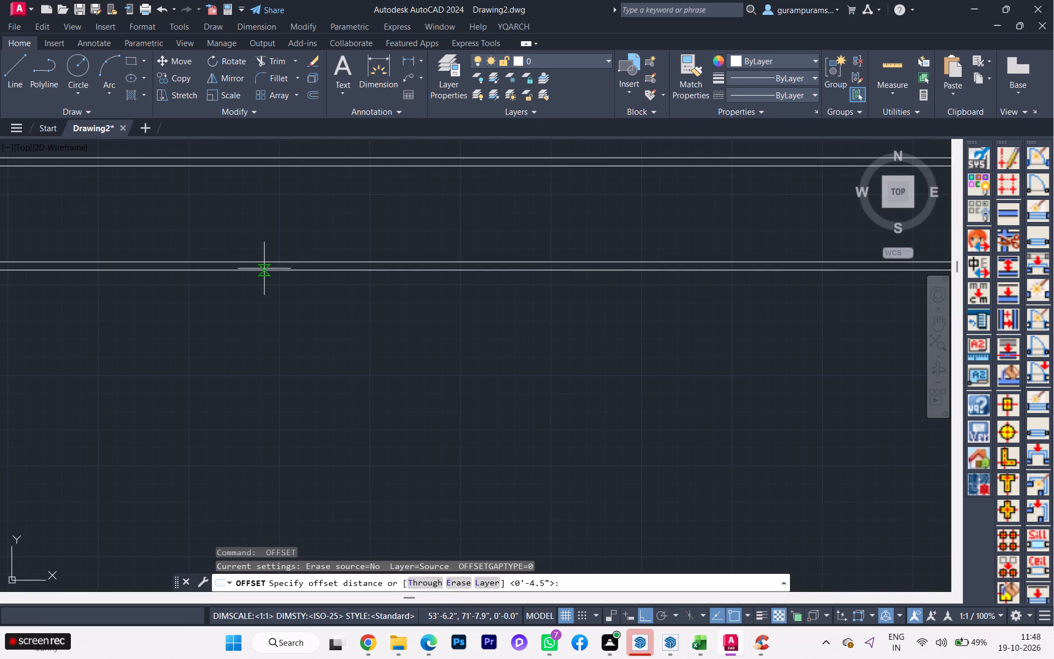
left_click(265, 270)
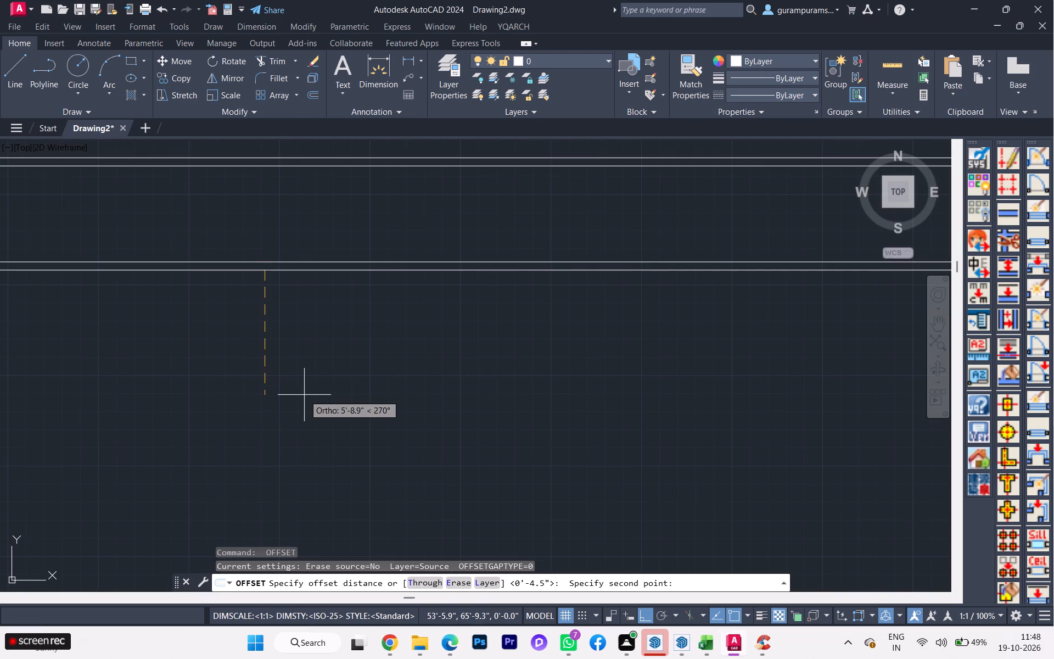
type("11")
key("apostrophe")
key("Return")
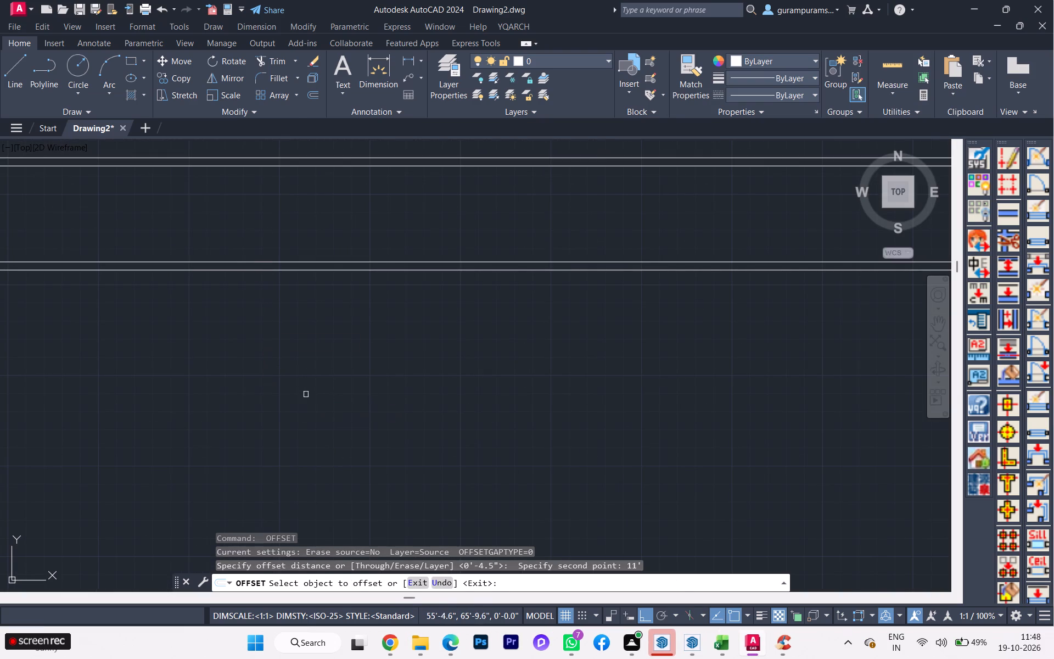
left_click(273, 269)
left_click(248, 335)
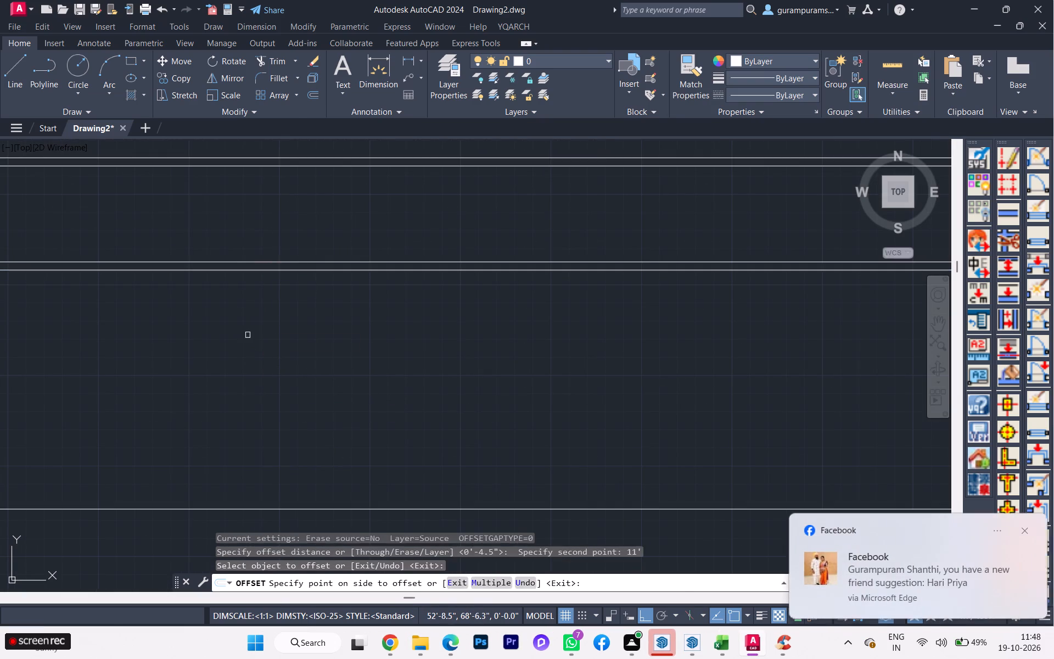
key("space")
Offset the new lowest horizontal construction line 4.5" downward for the wall below the living/dining area.
key("space")
scroll(350, 359, "down", 2)
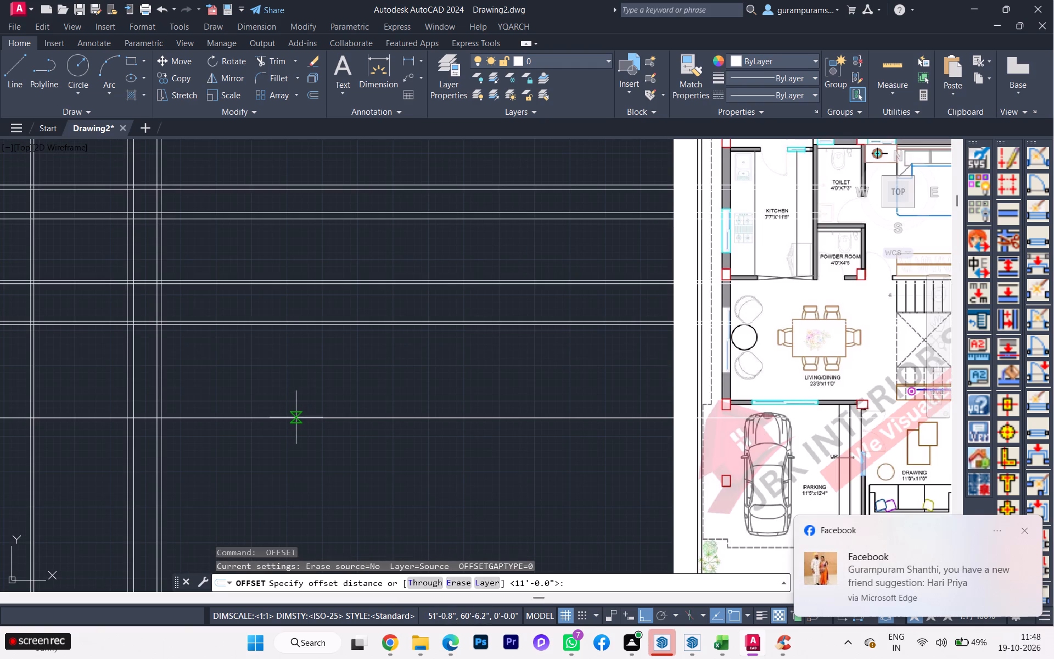
left_click(296, 417)
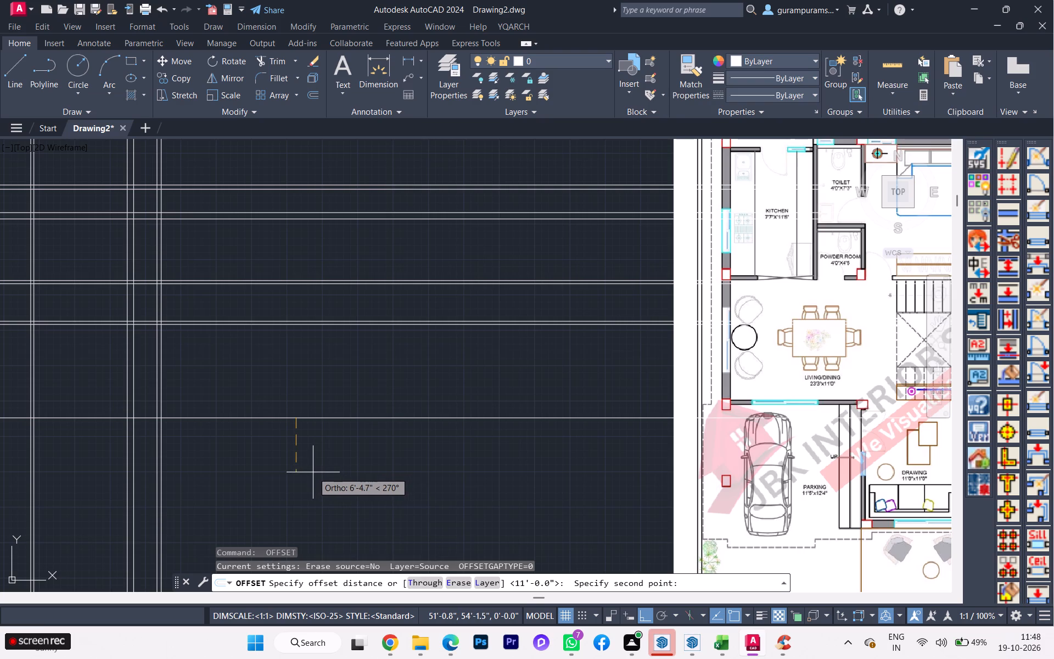
key("4")
key("period")
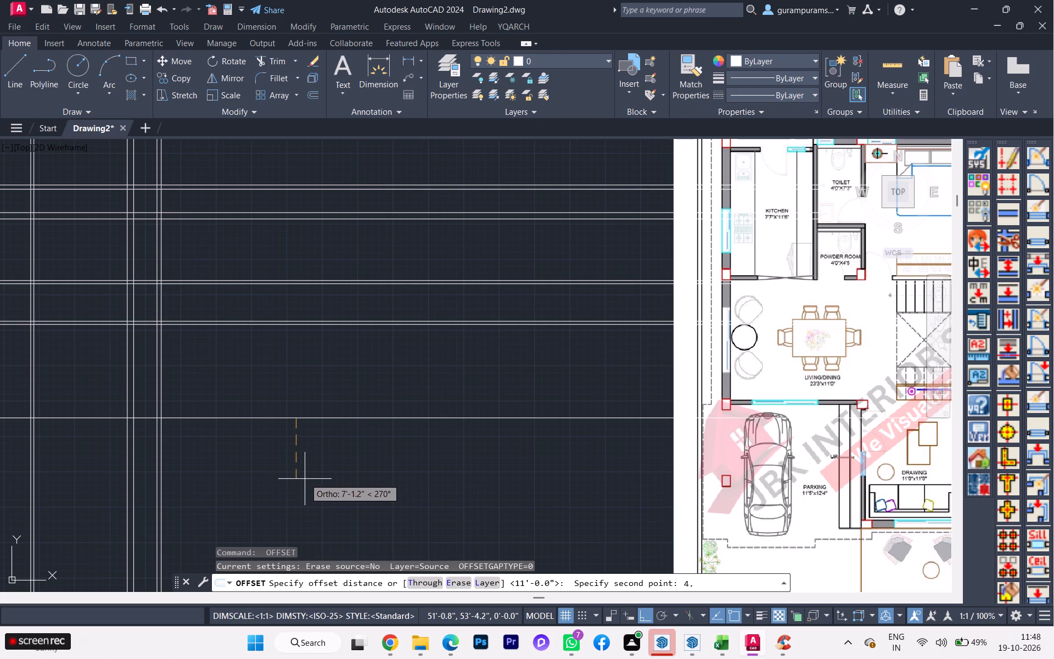
key("5")
key("Return")
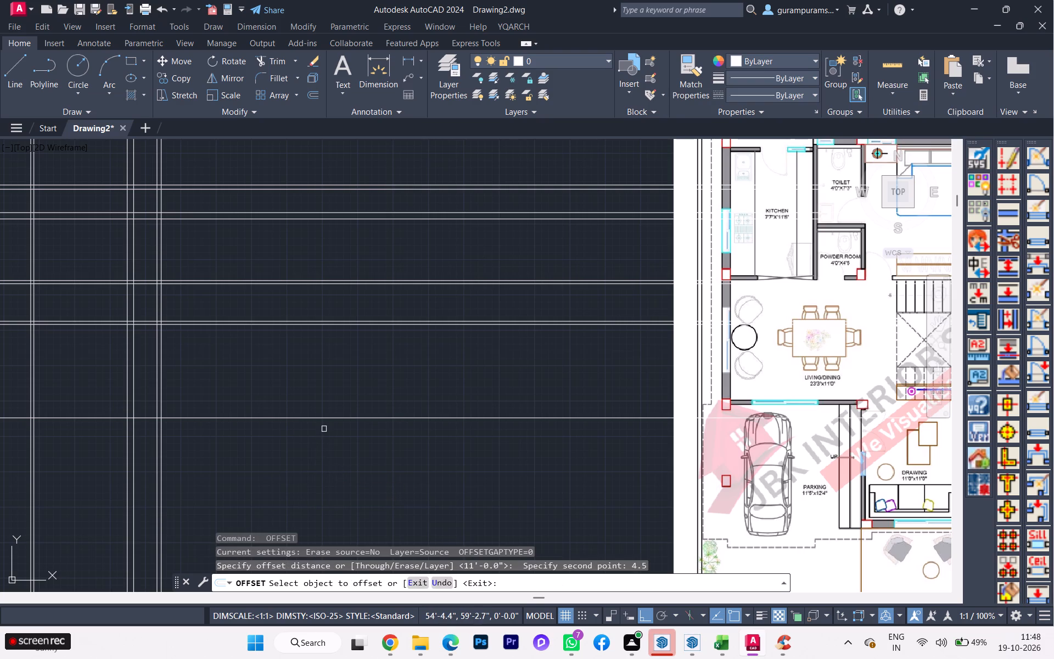
left_click(325, 420)
left_click(313, 442)
key("space")
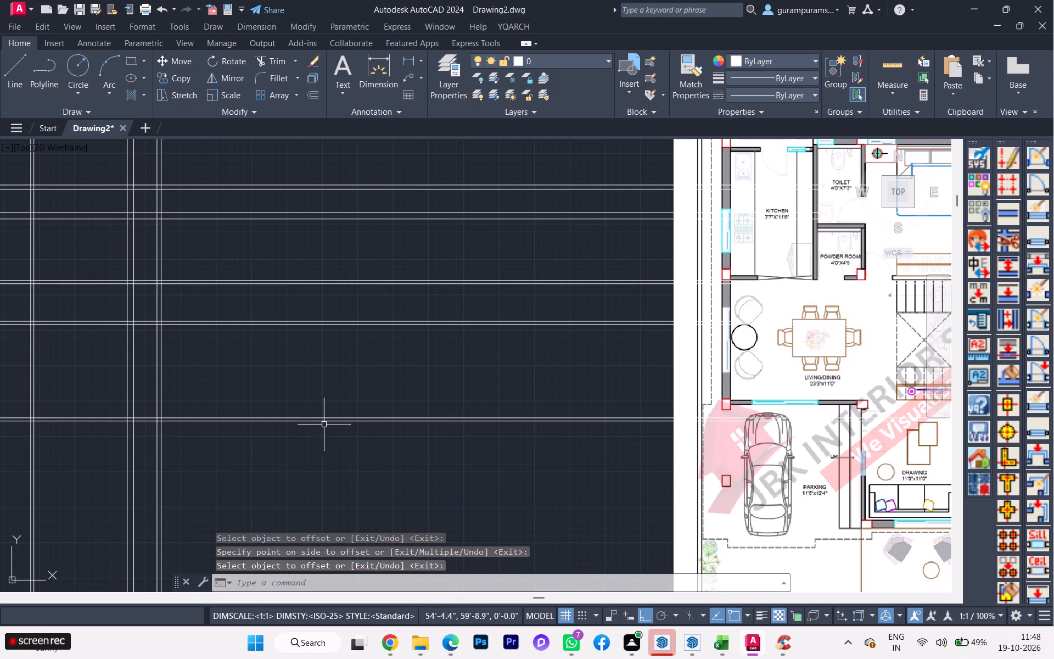
Offset the lower line of the 4.5" wall pair below living/dining 11' downward for the drawing room.
scroll(833, 497, "up", 3)
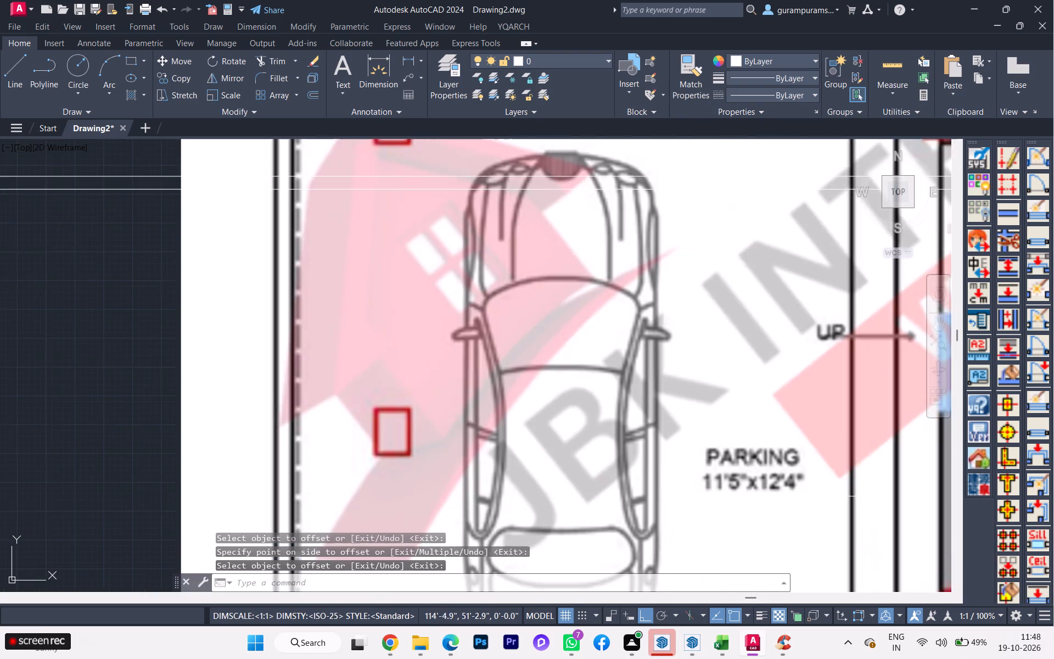
scroll(834, 496, "down", 3)
scroll(885, 447, "up", 1)
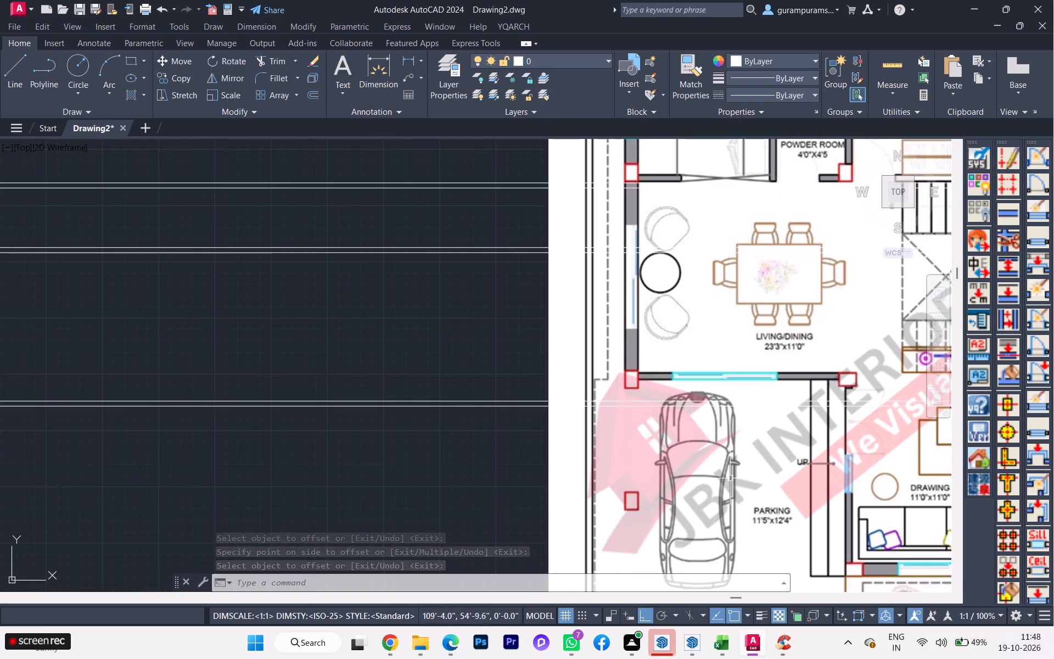
scroll(907, 482, "down", 1)
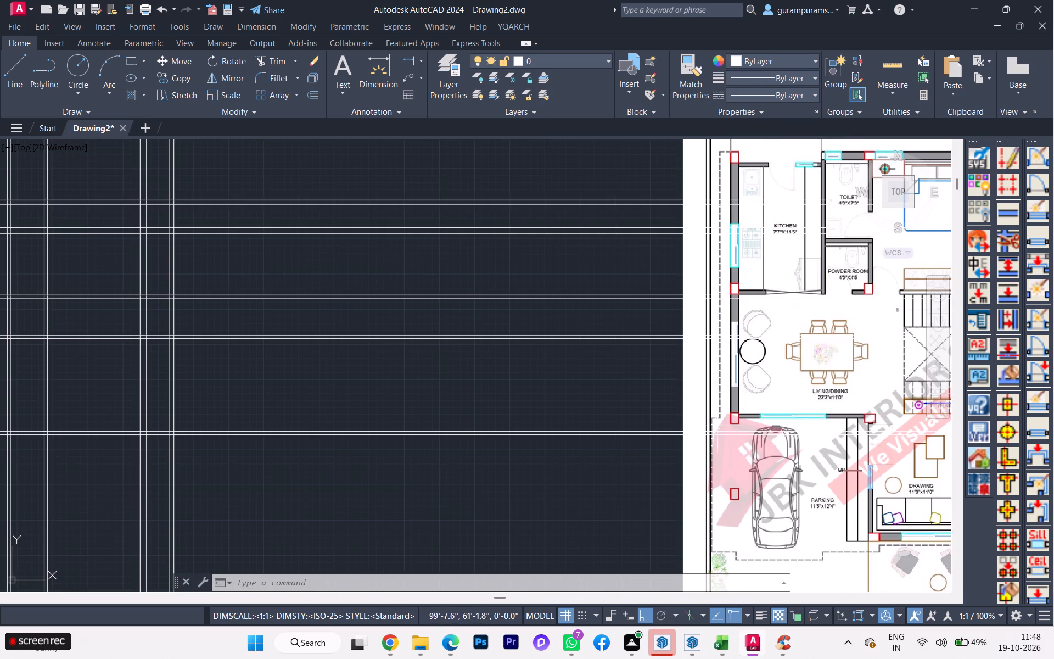
key("space")
scroll(664, 453, "up", 1)
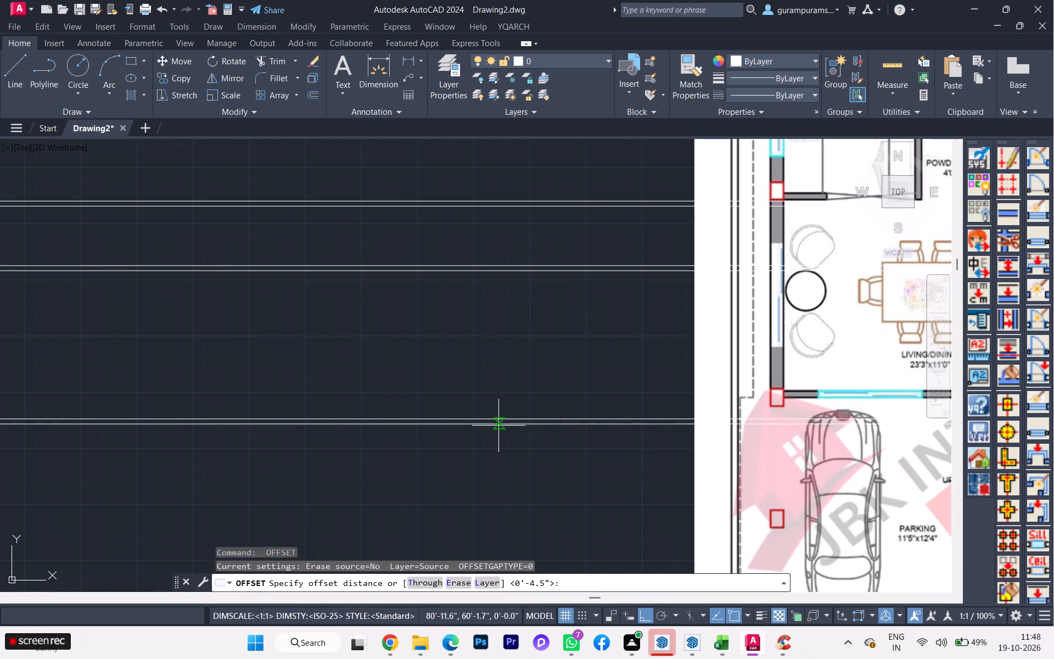
left_click(495, 426)
key("1")
type("1'")
key("Return")
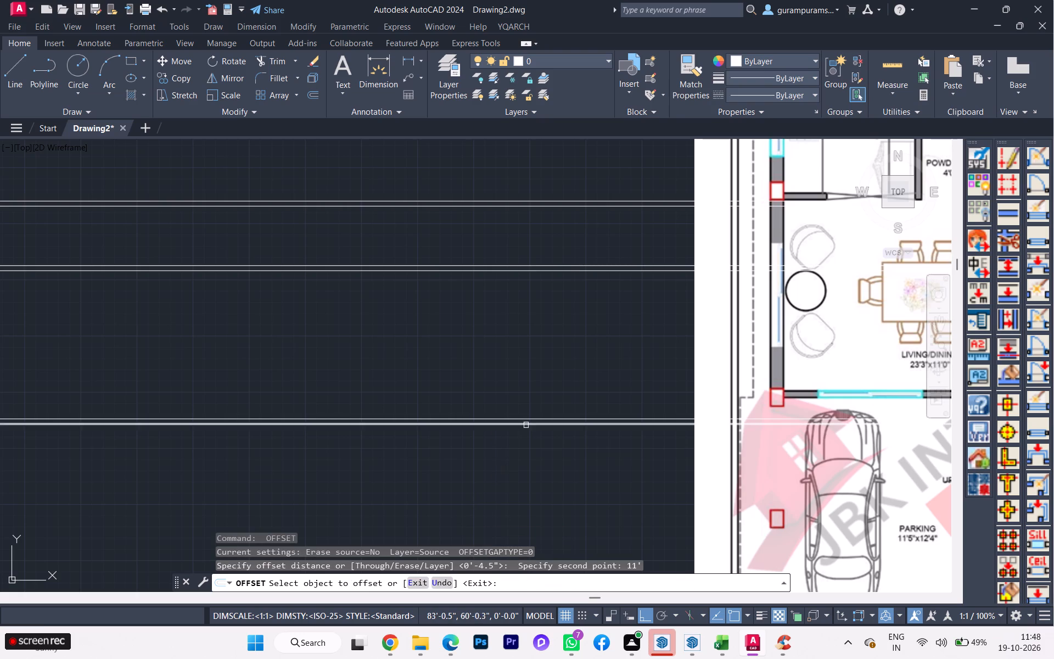
left_click(526, 425)
left_click(500, 465)
scroll(511, 455, "down", 2)
key("space")
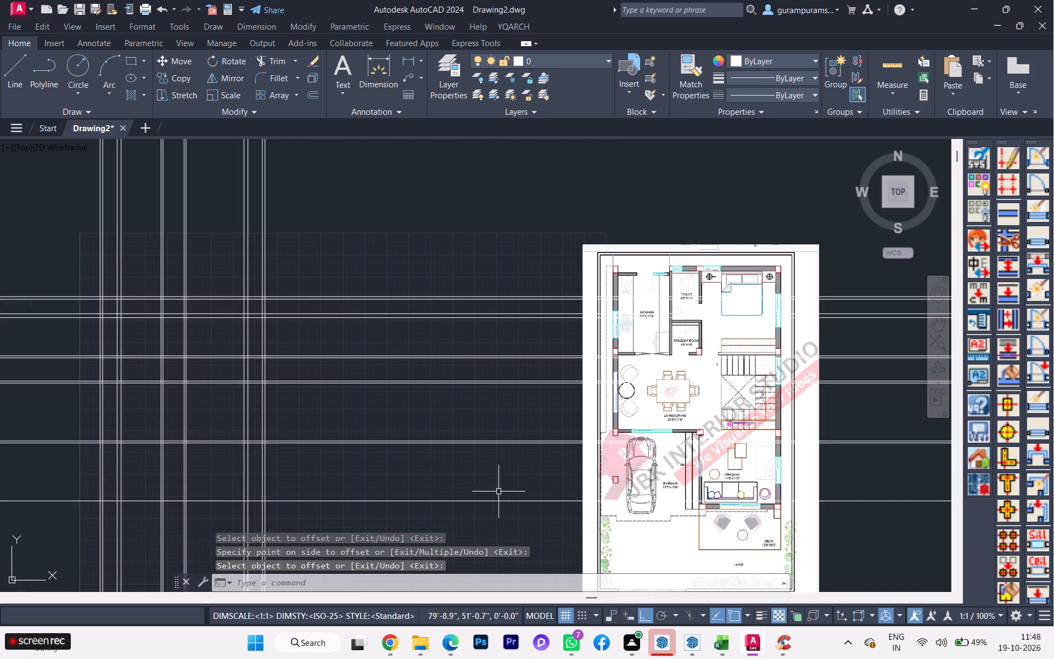
Offset the lowest horizontal construction line 9" downward for the outer wall between the drawing room and the deck.
key("space")
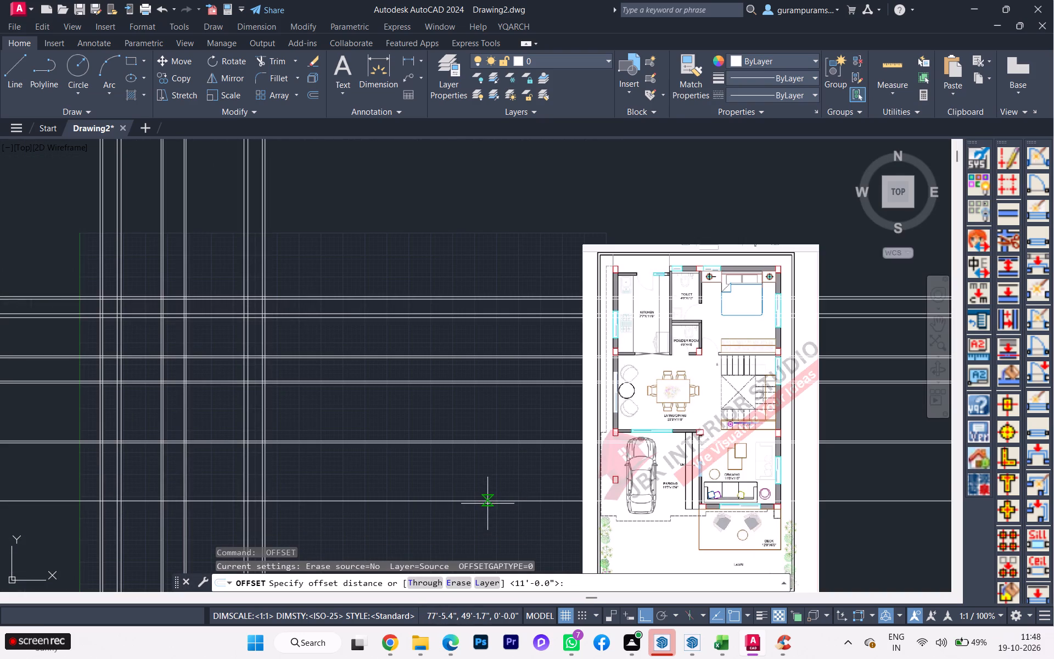
left_click(487, 504)
scroll(474, 530, "up", 1)
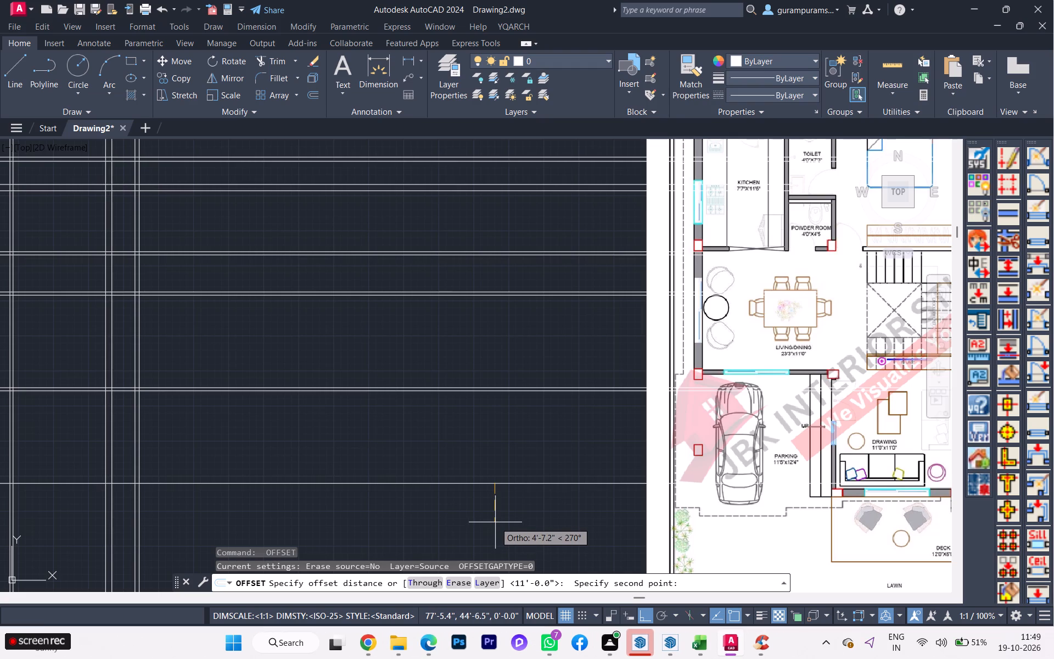
key("9")
key("Return")
left_click_drag(507, 488, 508, 482)
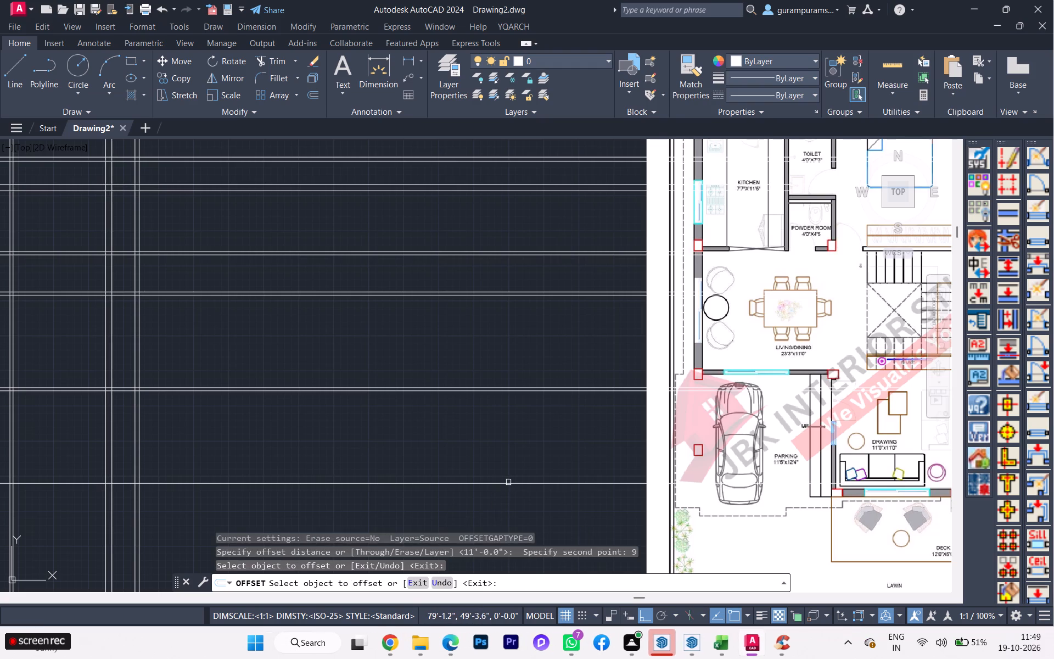
left_click_drag(508, 482, 508, 482)
left_click(508, 482)
left_click(478, 513)
scroll(498, 496, "down", 2)
right_click(551, 505)
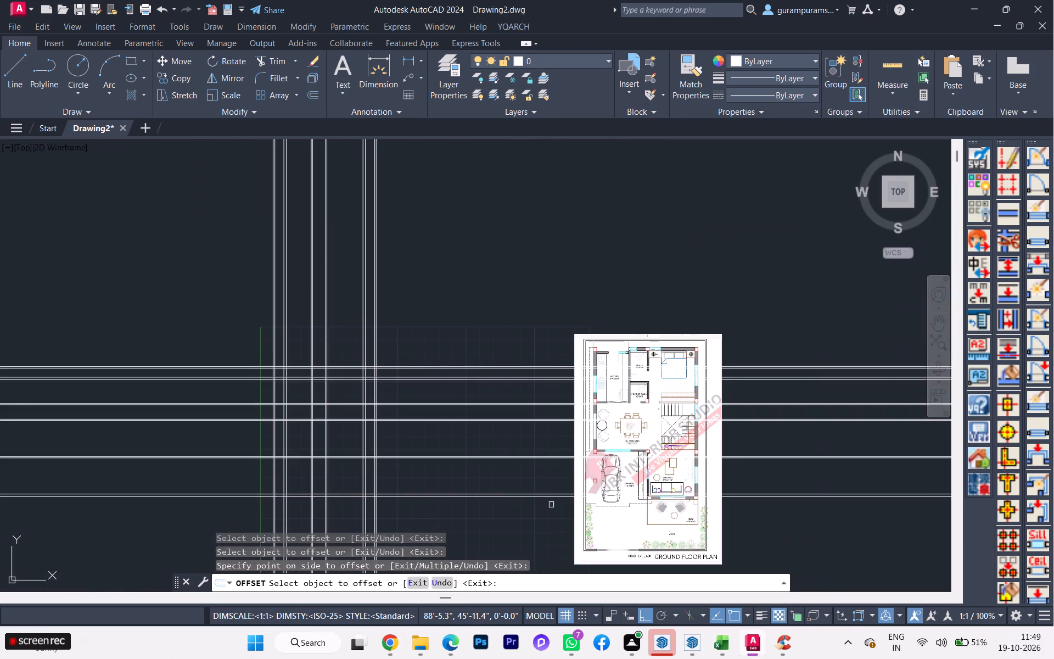
key("space")
key("space")
left_click(453, 517)
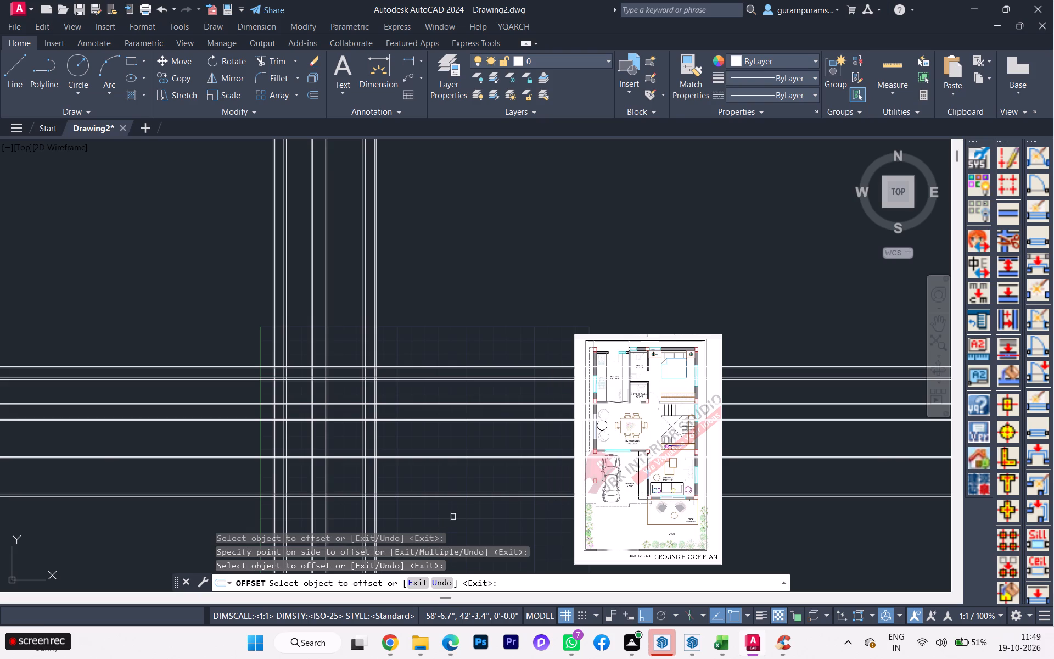
key("Escape")
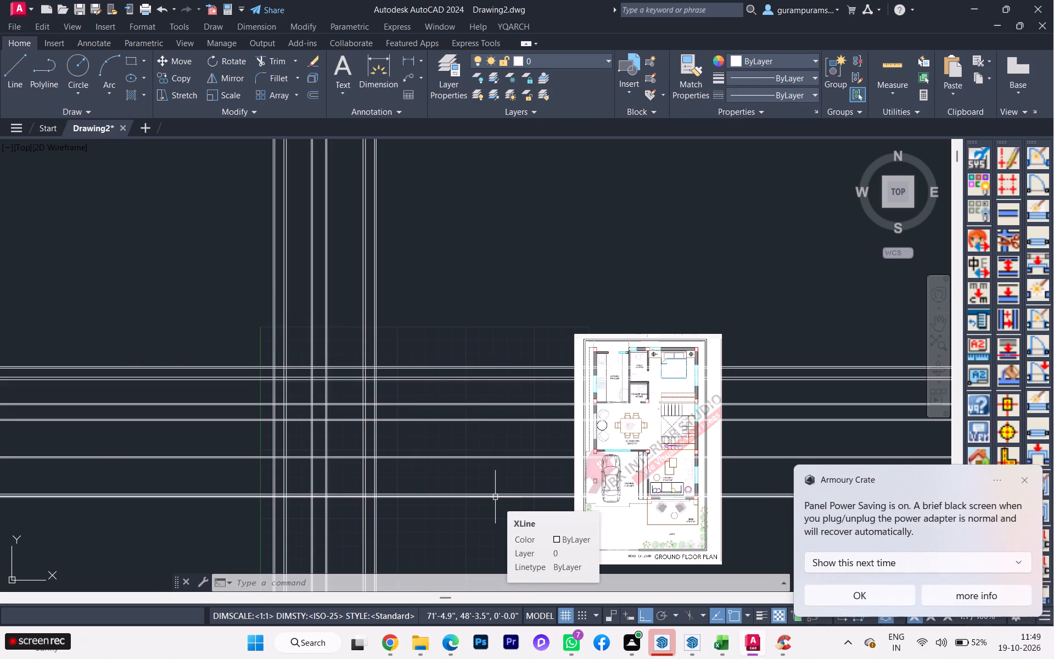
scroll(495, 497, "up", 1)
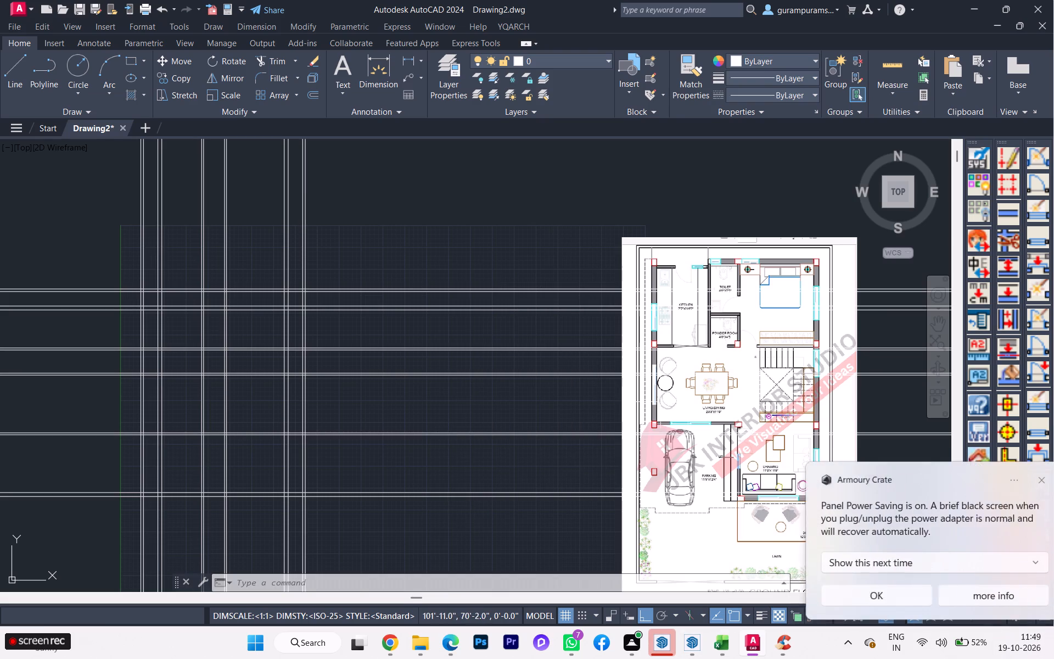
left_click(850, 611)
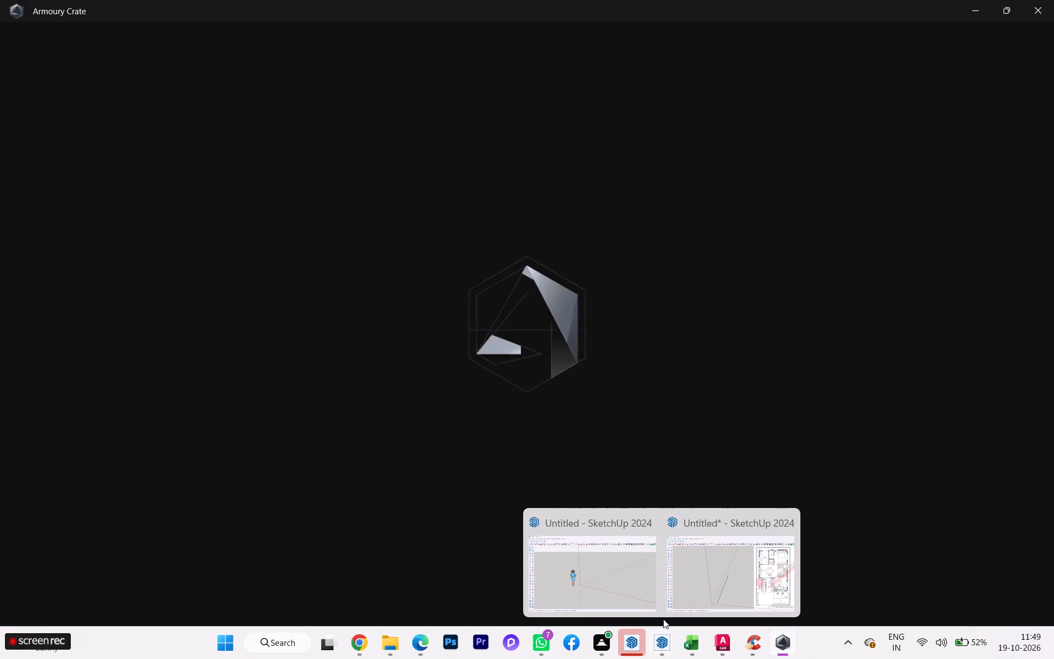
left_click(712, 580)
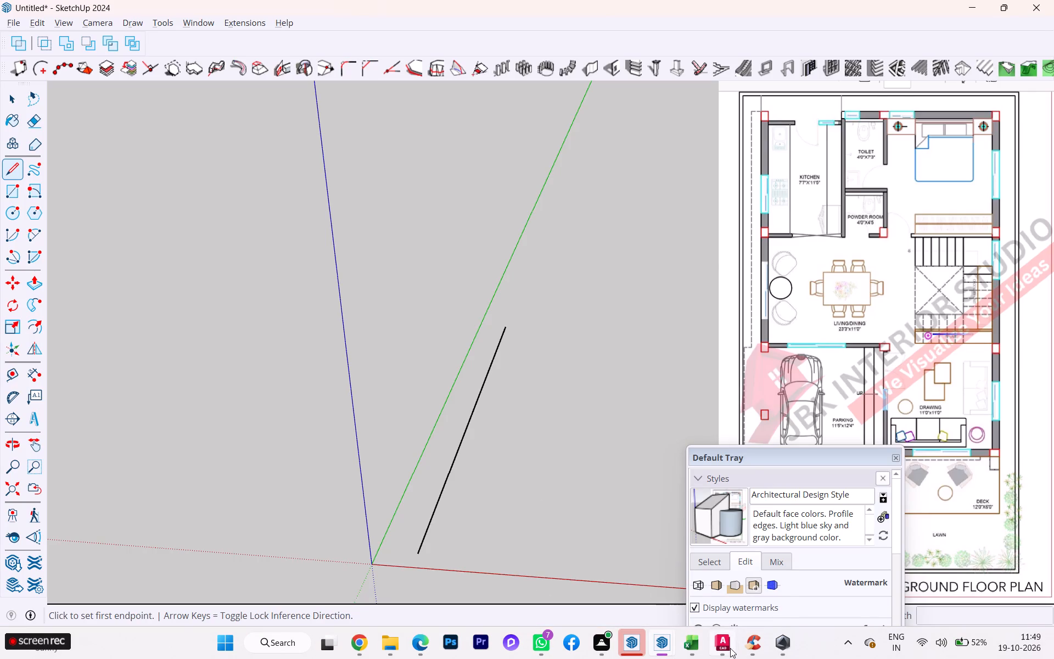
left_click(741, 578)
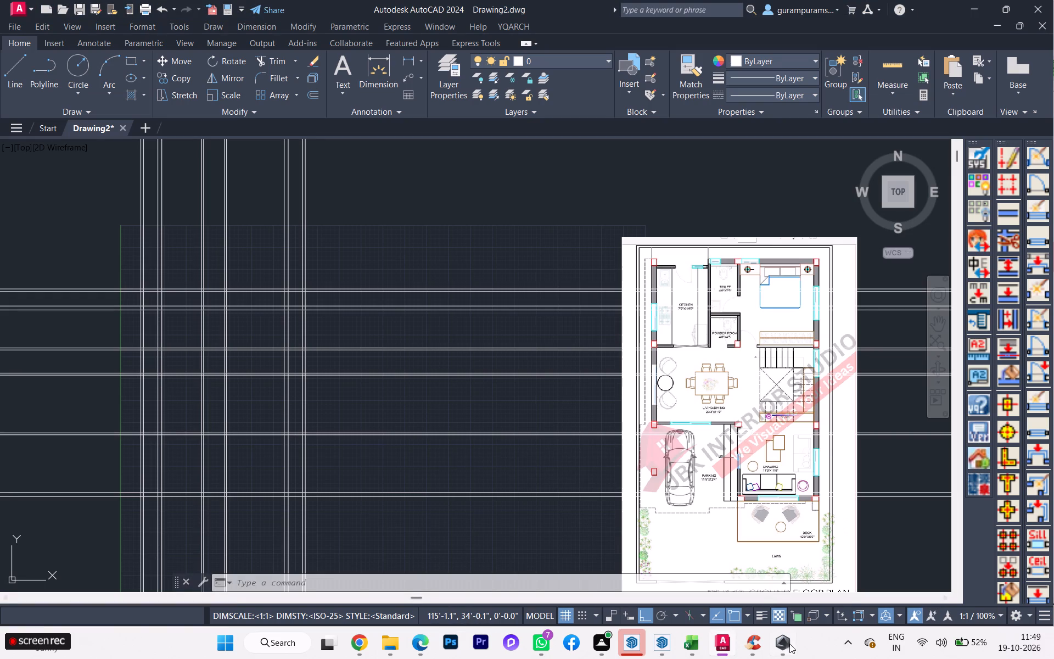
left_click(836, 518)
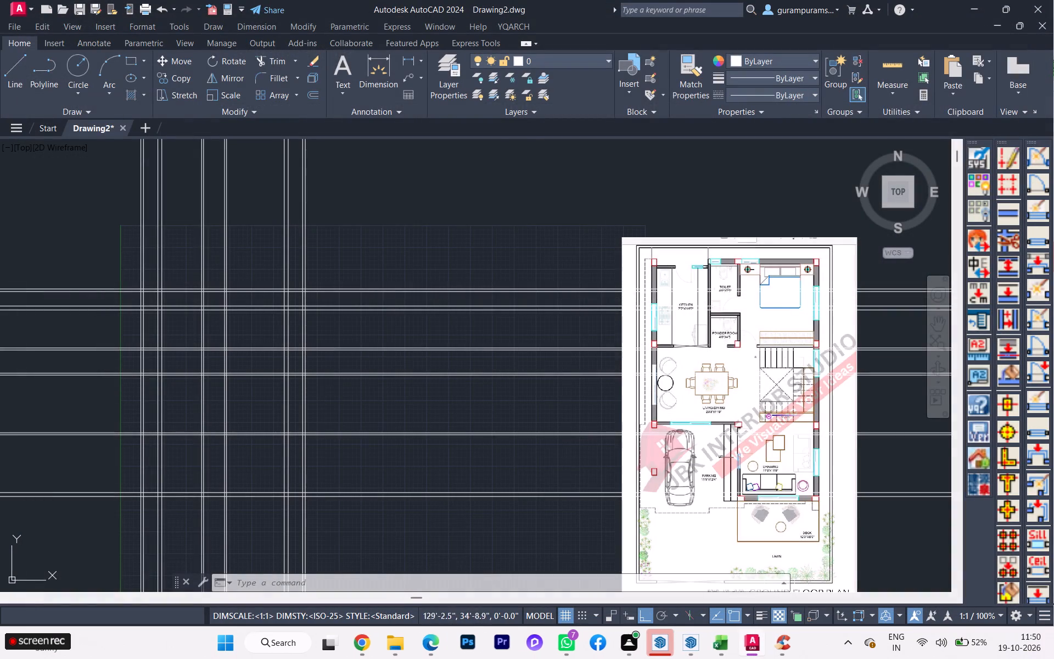
Switch to the workbook PDF in Edge and examine the drawing room, deck and lawn area of the ground floor plan.
scroll(556, 472, "down", 1)
scroll(436, 477, "up", 1)
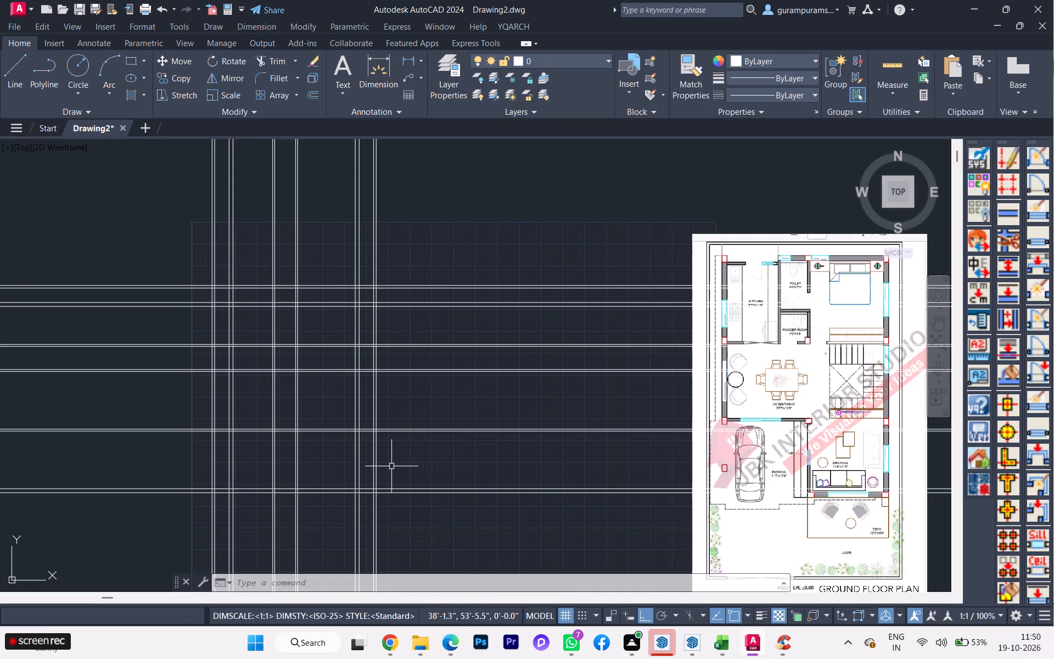
scroll(818, 544, "up", 1)
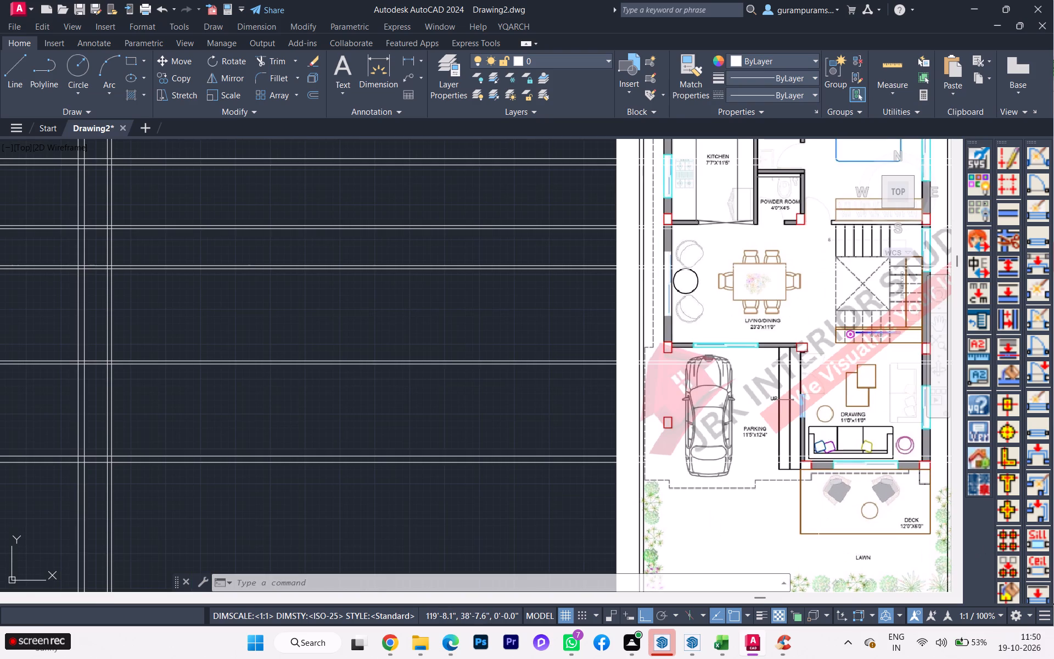
scroll(855, 540, "down", 1)
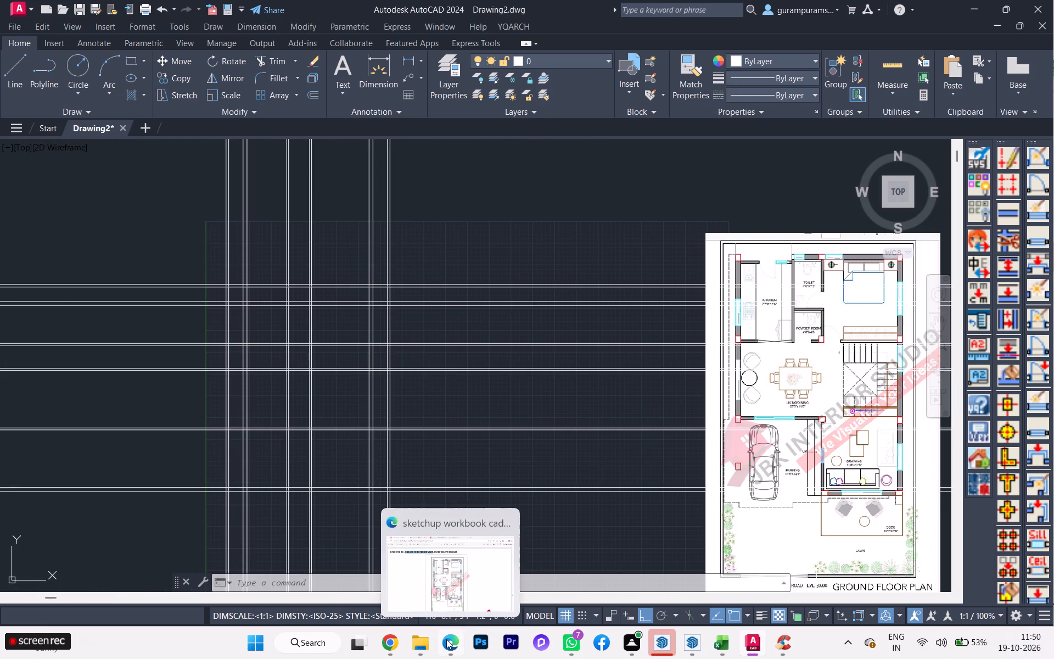
left_click(471, 592)
scroll(520, 556, "down", 1)
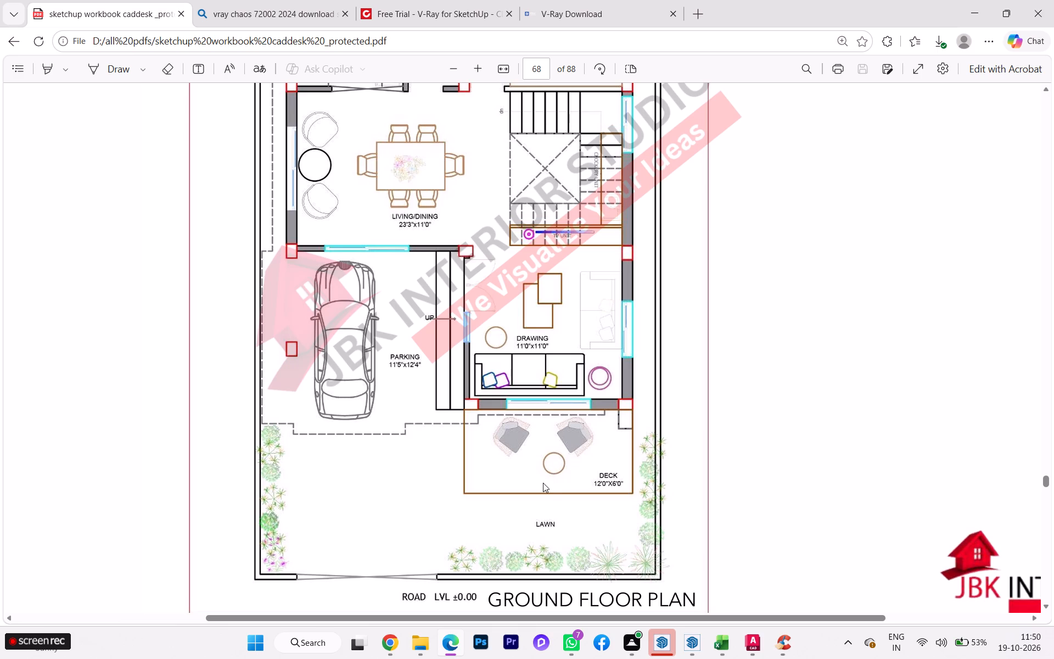
scroll(543, 488, "down", 1)
scroll(594, 411, "down", 2)
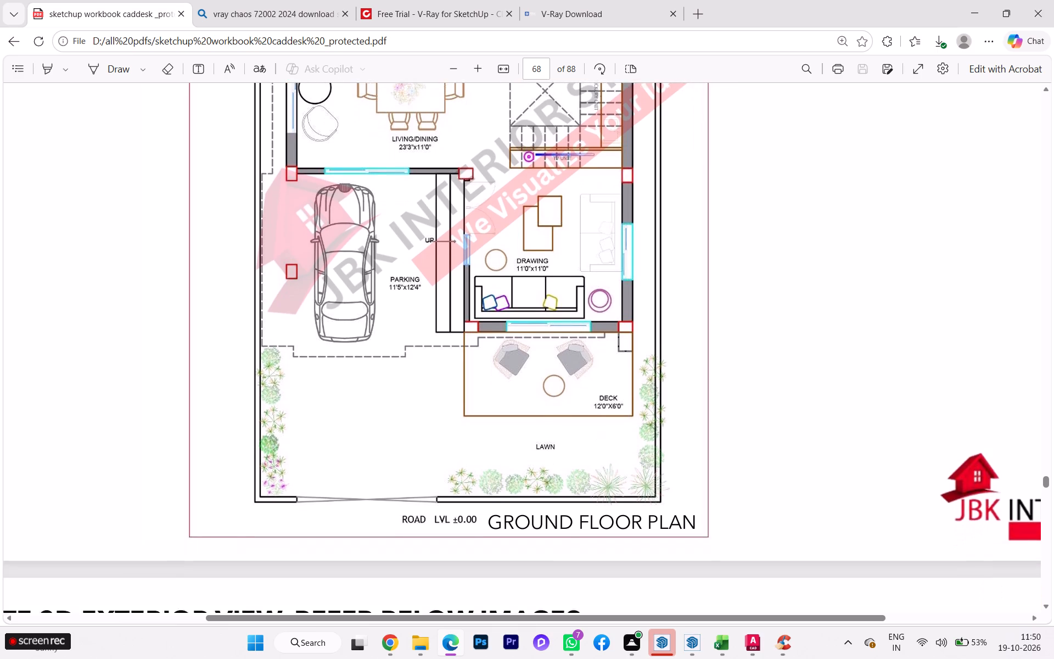
Examine the first floor plan on page 69 of the workbook, including its room layout and front edge.
scroll(598, 445, "down", 6)
scroll(598, 456, "up", 1)
scroll(598, 456, "down", 3)
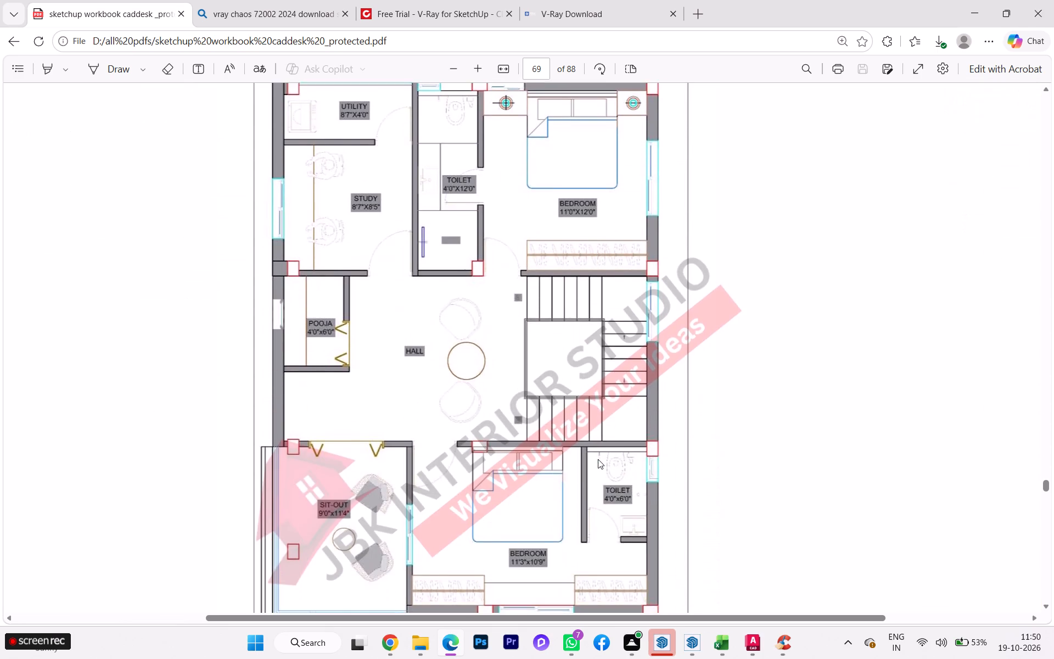
scroll(598, 459, "down", 2)
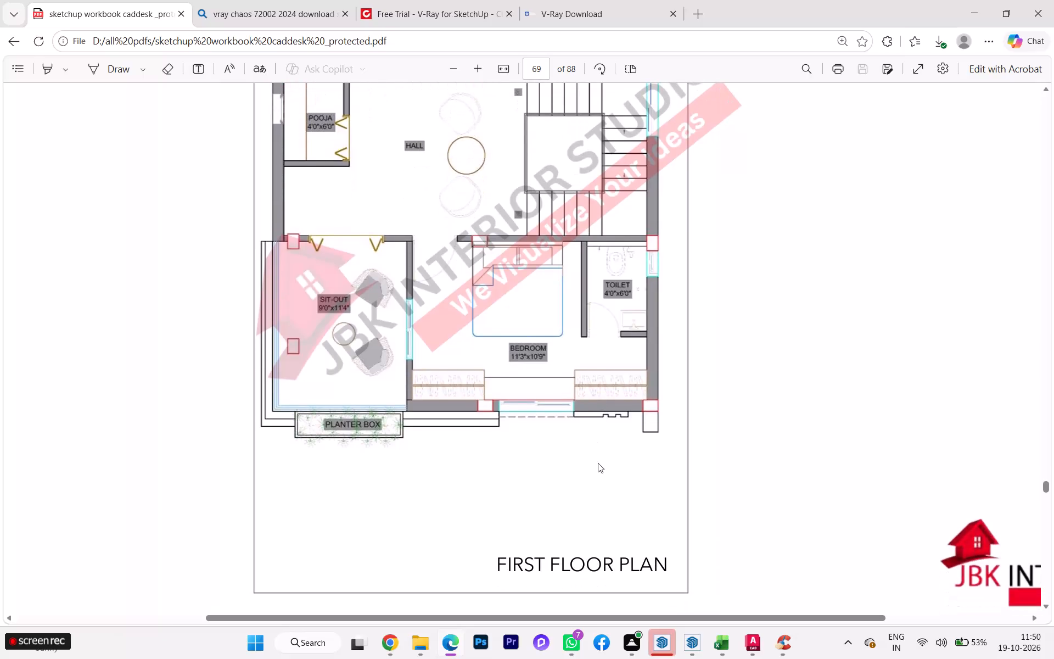
scroll(597, 462, "up", 1)
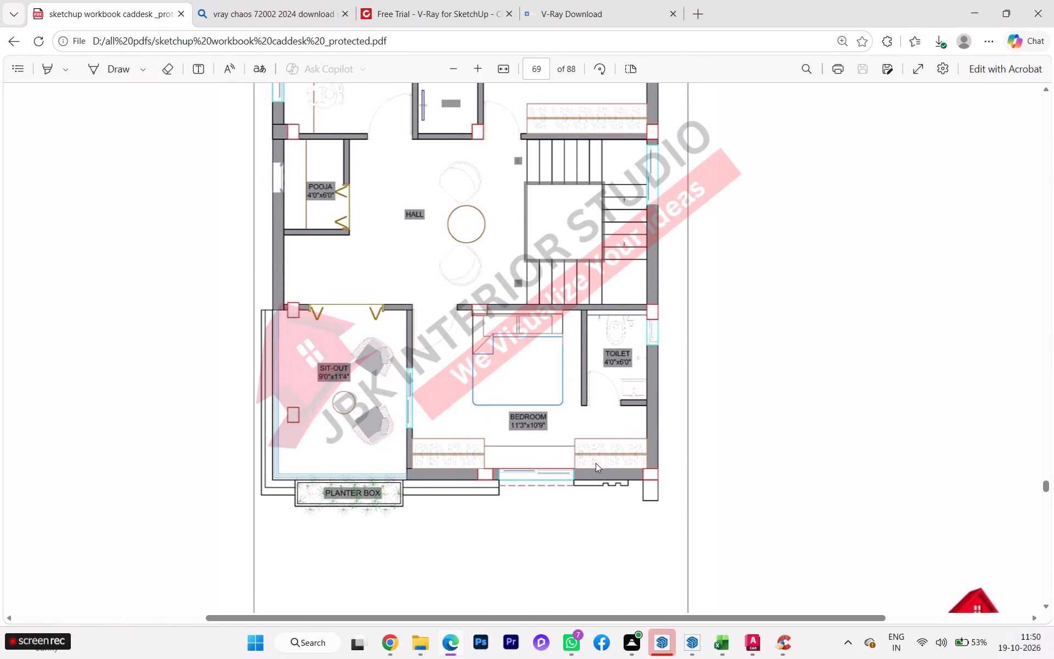
scroll(595, 464, "down", 2)
scroll(595, 465, "up", 2)
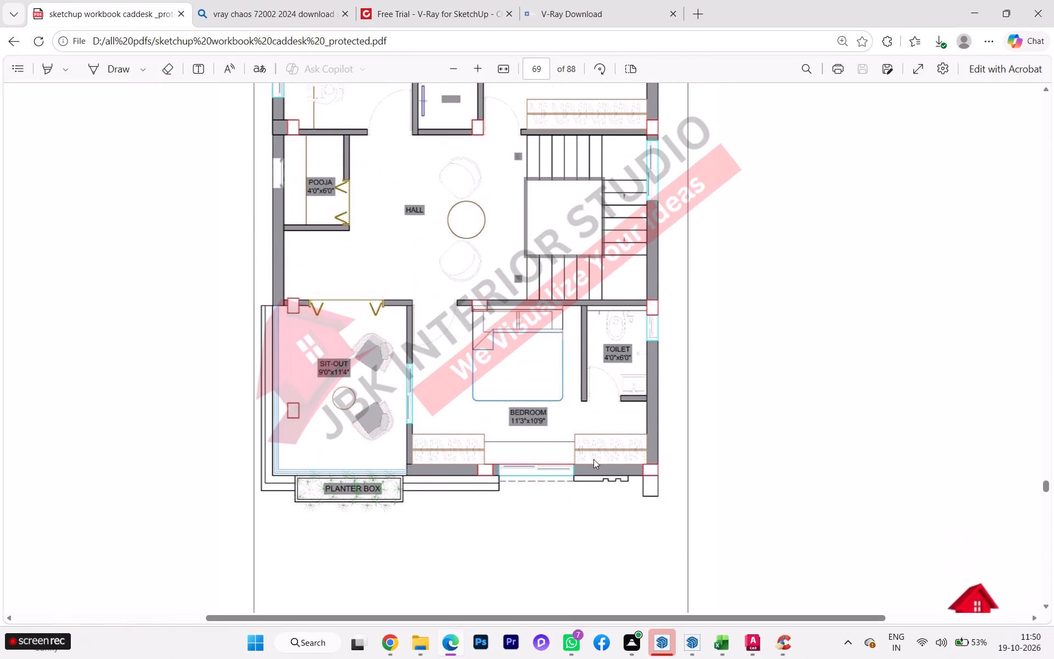
scroll(593, 461, "up", 2)
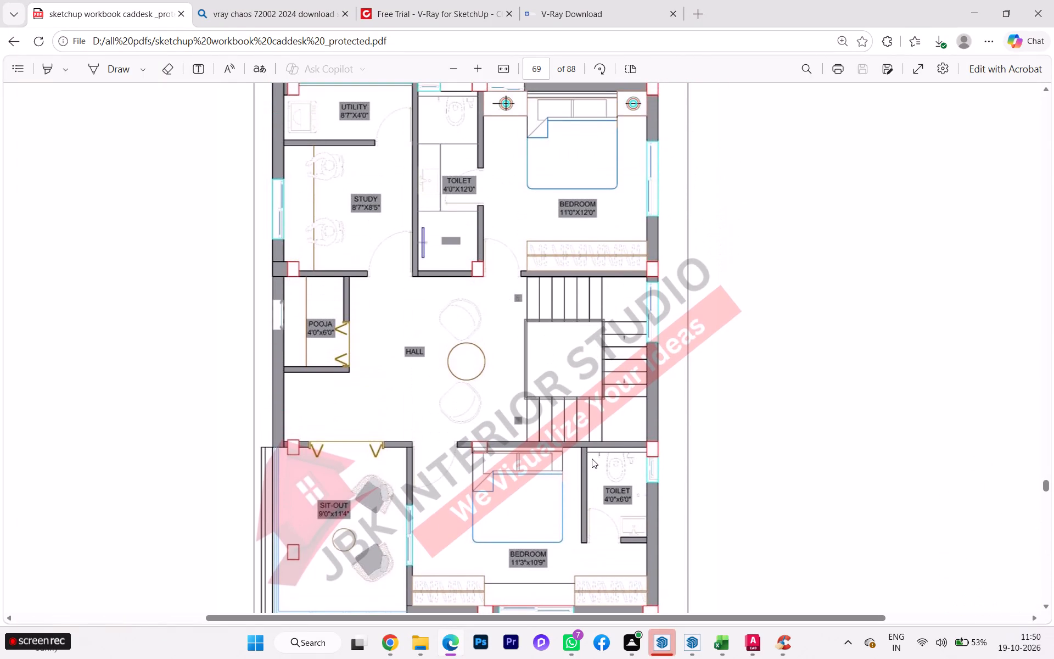
scroll(592, 459, "up", 1)
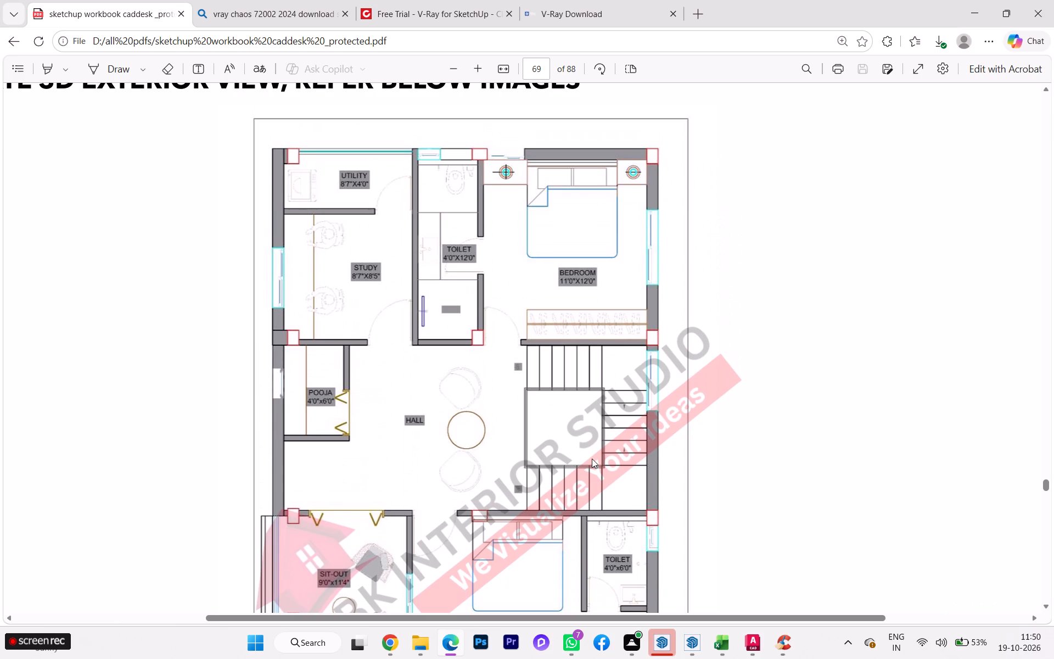
scroll(592, 459, "down", 7)
scroll(598, 467, "up", 3)
scroll(598, 467, "down", 2)
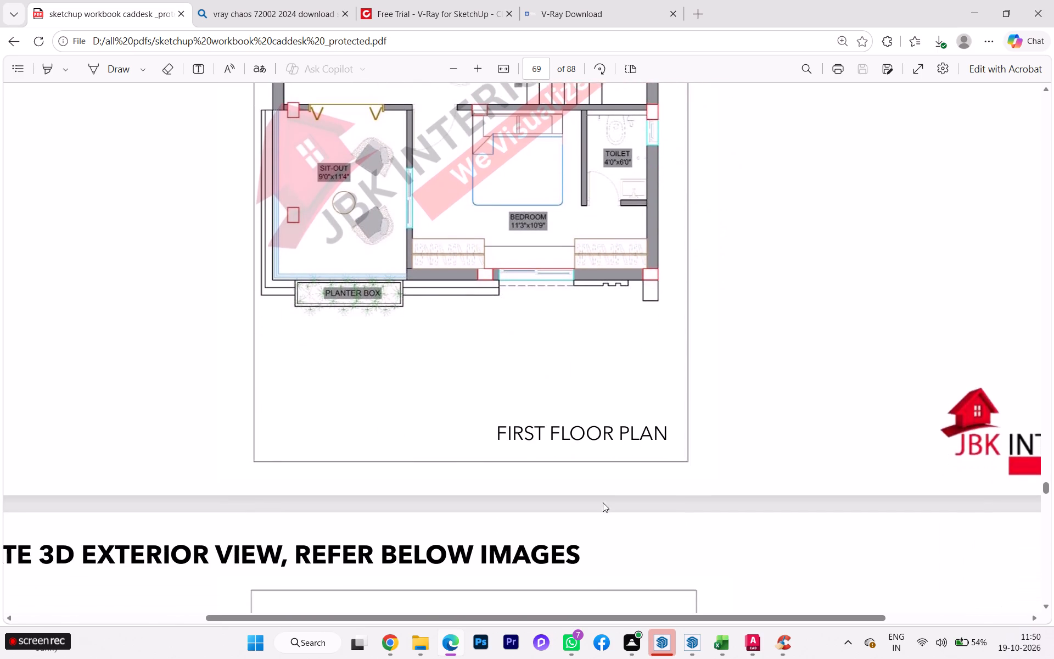
Examine the second floor plan on page 70 of the workbook, from the bedroom down to the open terrace.
scroll(603, 500, "down", 1)
scroll(603, 500, "up", 1)
scroll(603, 500, "down", 3)
scroll(603, 511, "up", 2)
scroll(603, 511, "down", 6)
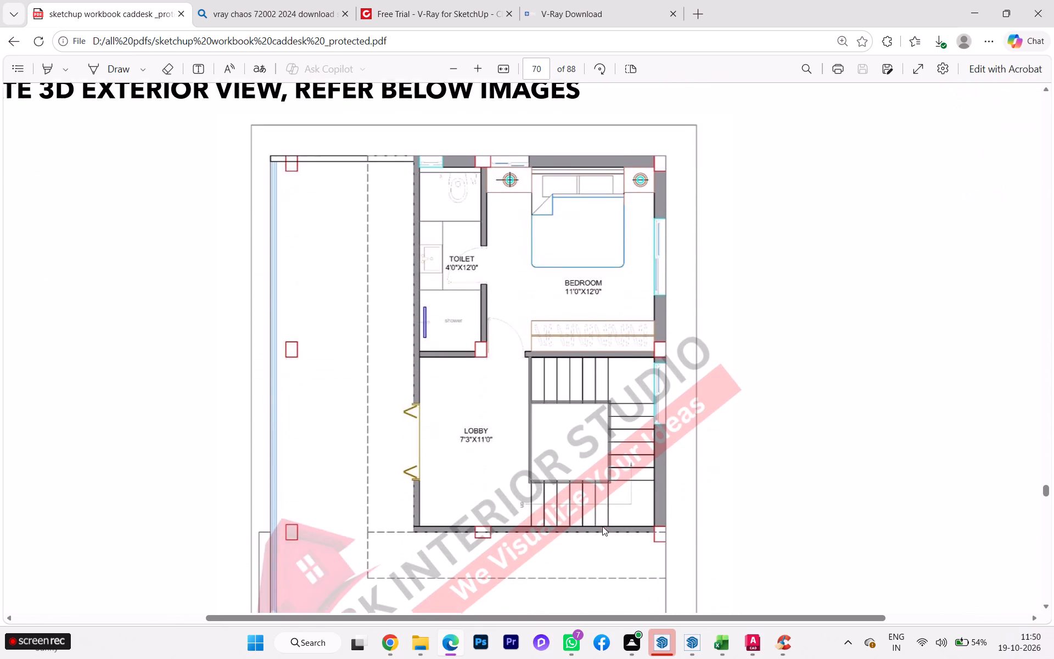
scroll(602, 526, "down", 4)
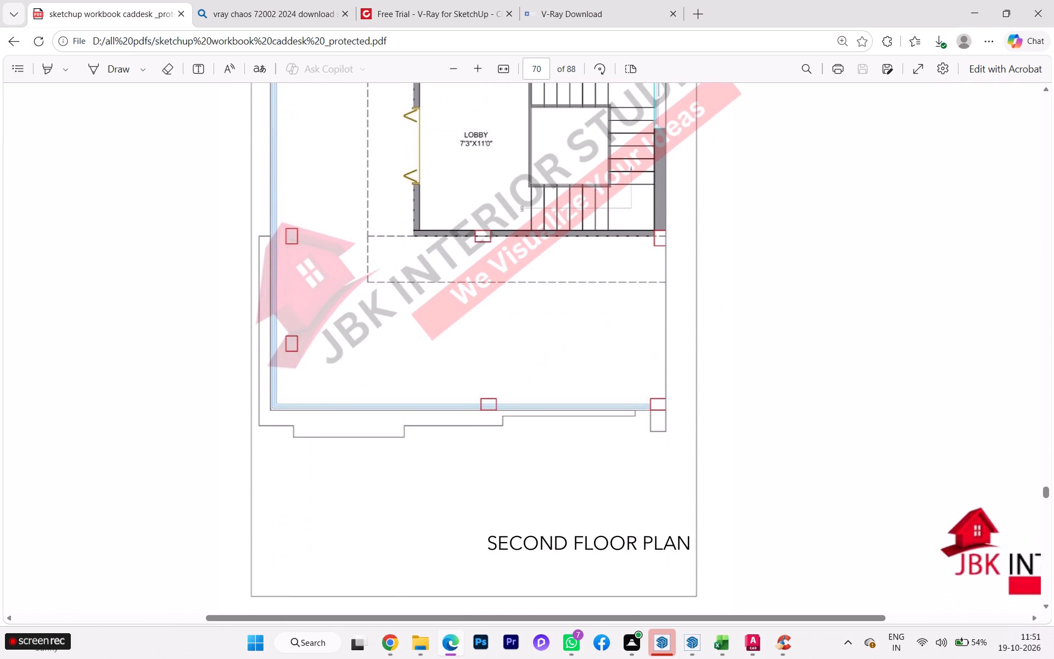
scroll(604, 542, "up", 2)
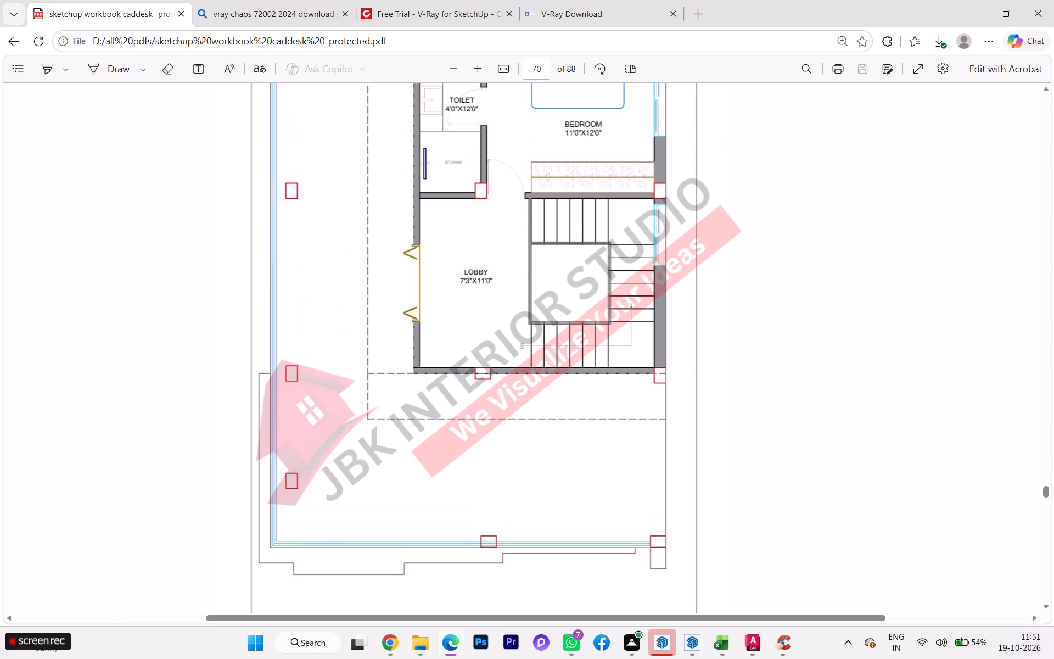
scroll(604, 542, "down", 2)
scroll(604, 542, "up", 1)
scroll(604, 543, "down", 2)
scroll(602, 549, "up", 1)
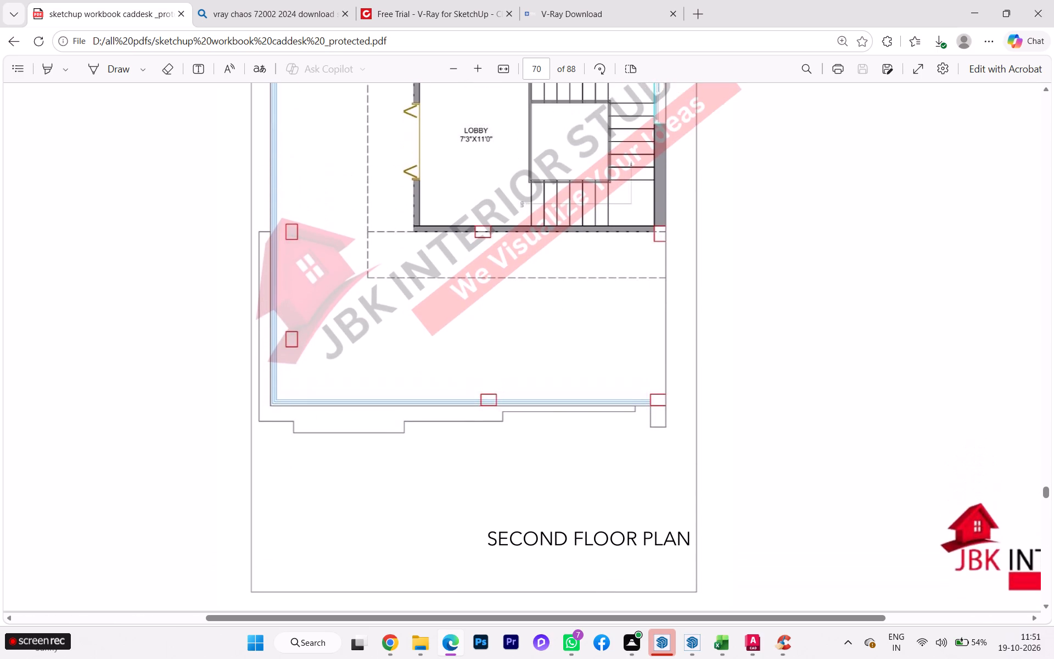
scroll(613, 494, "up", 3)
scroll(611, 522, "down", 1)
scroll(611, 522, "up", 2)
scroll(611, 528, "down", 2)
scroll(611, 528, "up", 1)
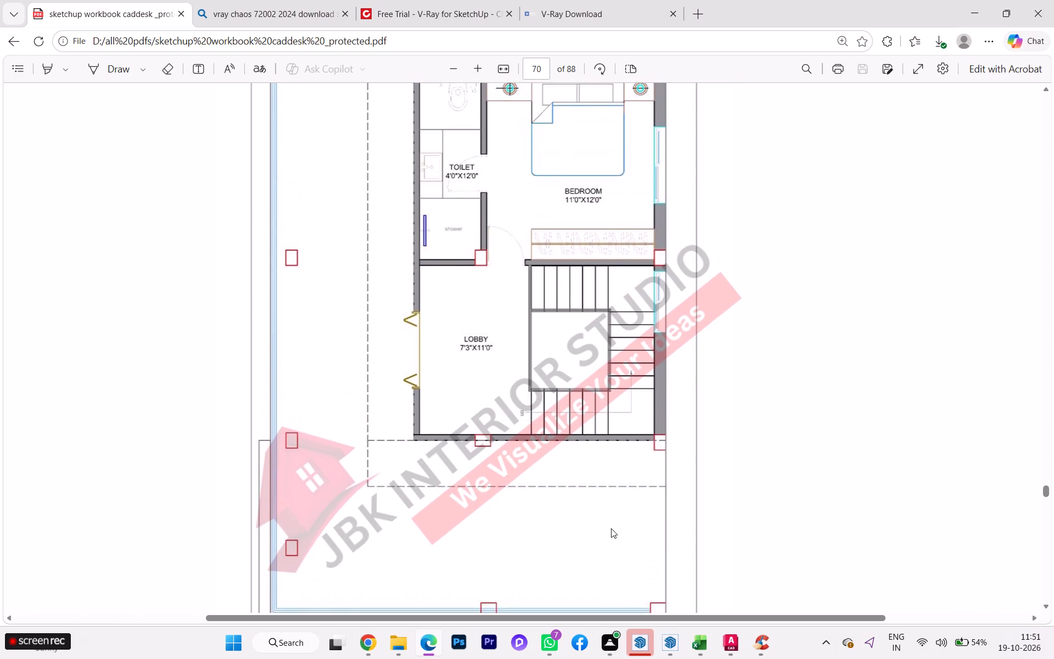
Return through the first floor plan to the ground floor plan and check the deck's labelled size and the lawn.
scroll(617, 528, "up", 3)
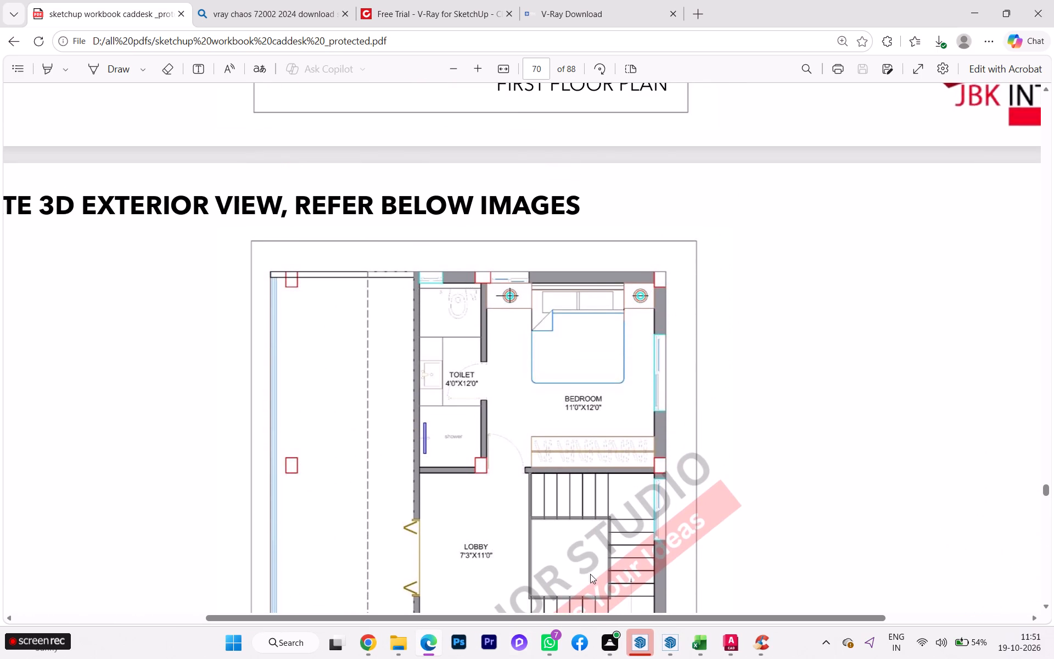
scroll(624, 511, "up", 4)
scroll(626, 516, "down", 1)
scroll(626, 517, "up", 3)
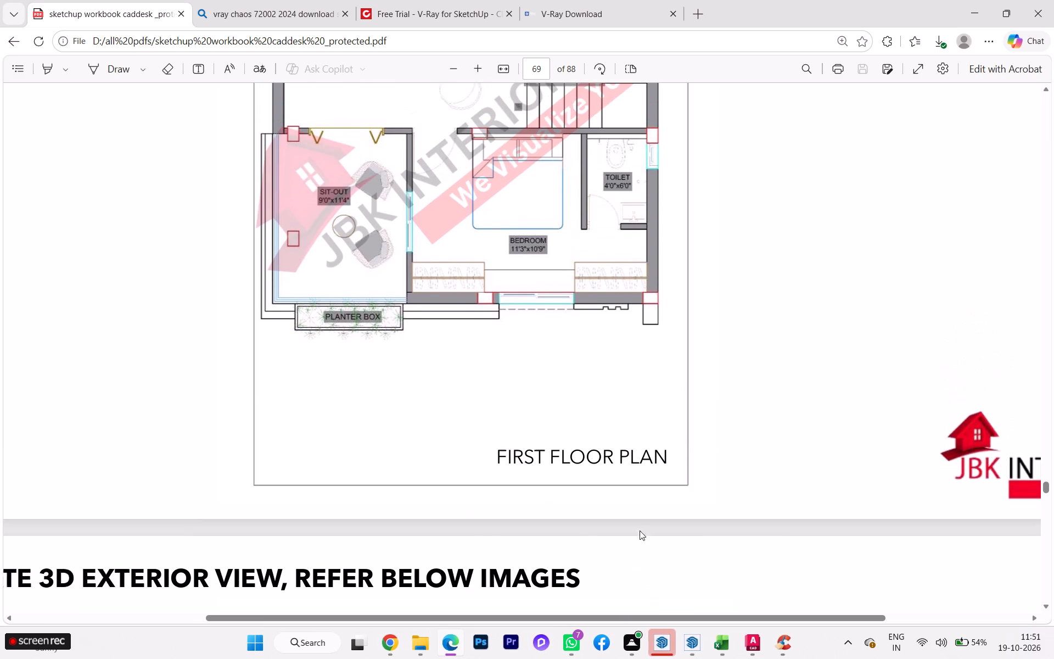
scroll(640, 530, "up", 1)
scroll(640, 530, "down", 1)
scroll(640, 530, "up", 2)
scroll(662, 506, "down", 3)
scroll(662, 506, "up", 6)
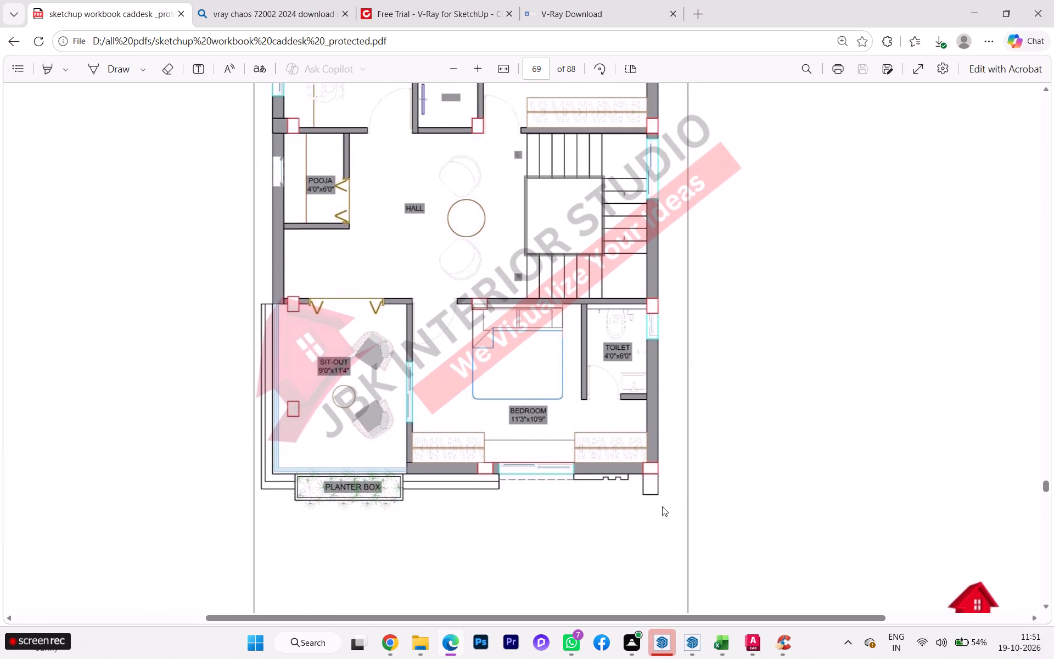
scroll(661, 505, "up", 7)
scroll(661, 505, "down", 1)
scroll(661, 505, "up", 1)
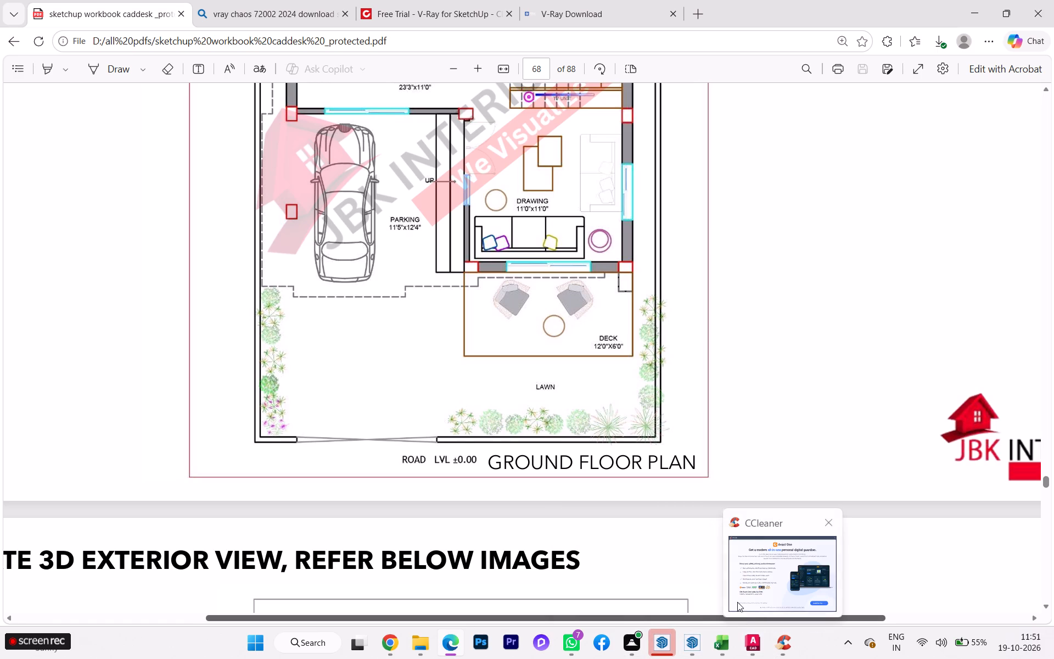
Switch back to AutoCAD and offset the lowest horizontal construction line 6' downward for the depth of the deck.
left_click(747, 594)
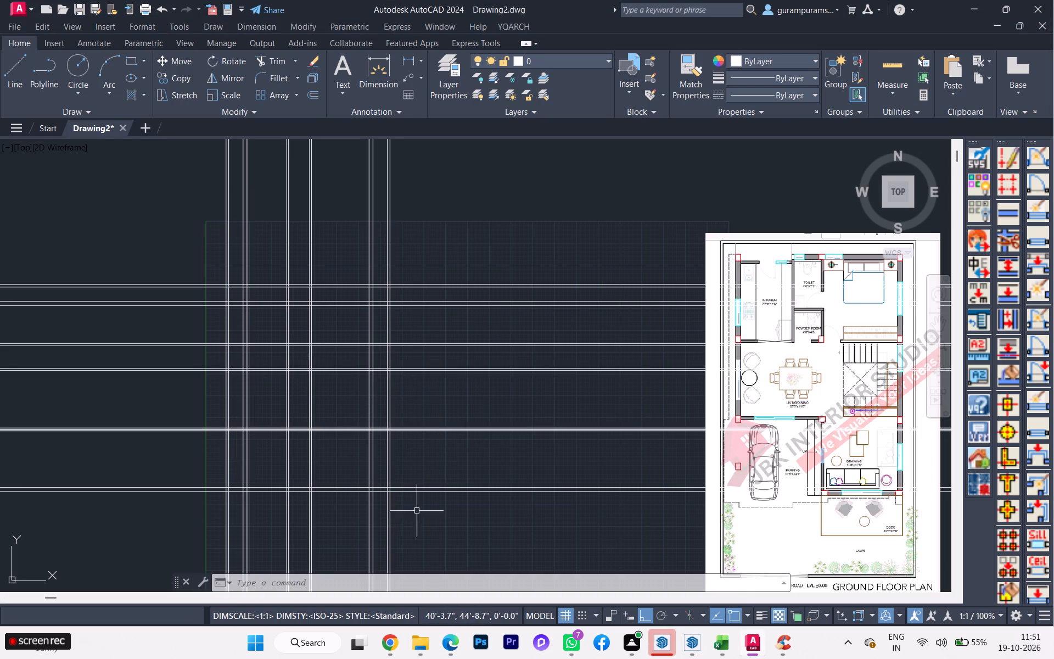
scroll(843, 518, "up", 1)
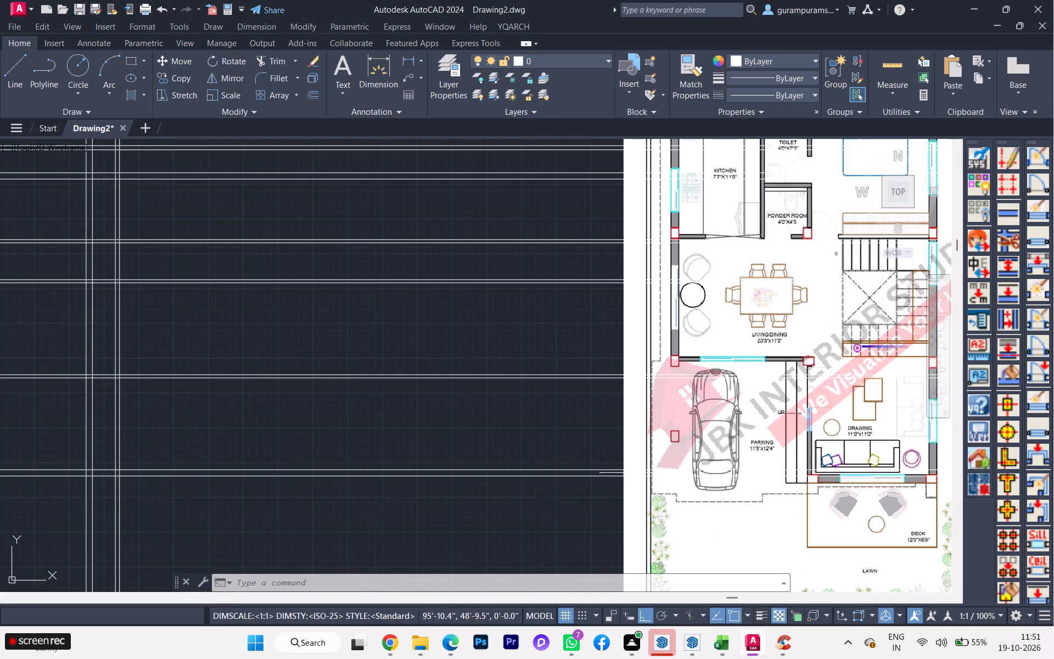
scroll(626, 472, "down", 1)
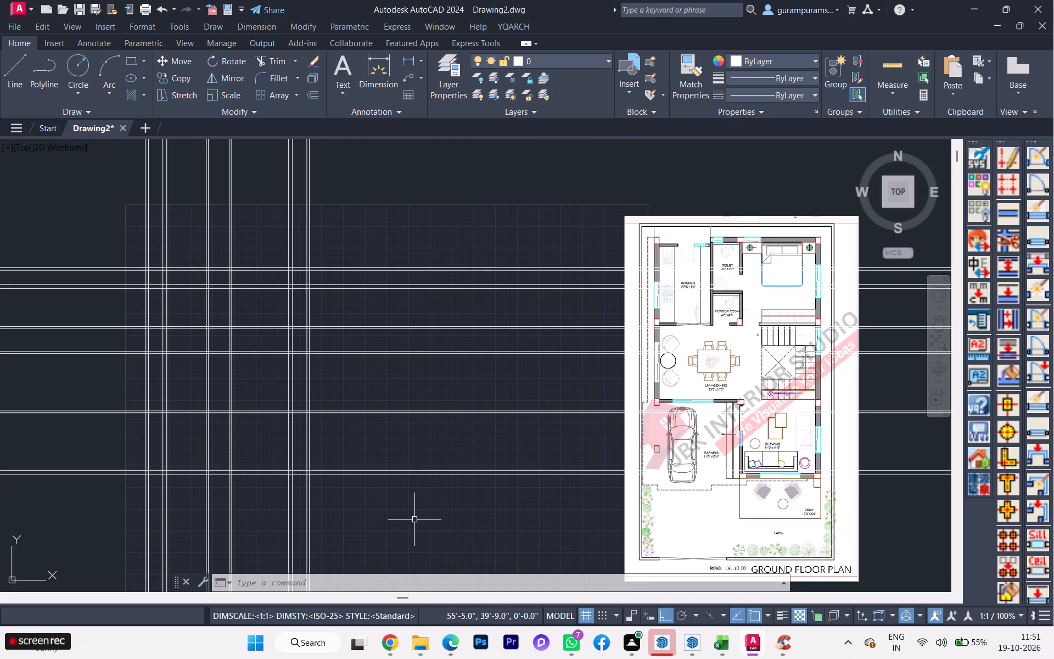
key("o")
key("Return")
scroll(391, 491, "up", 3)
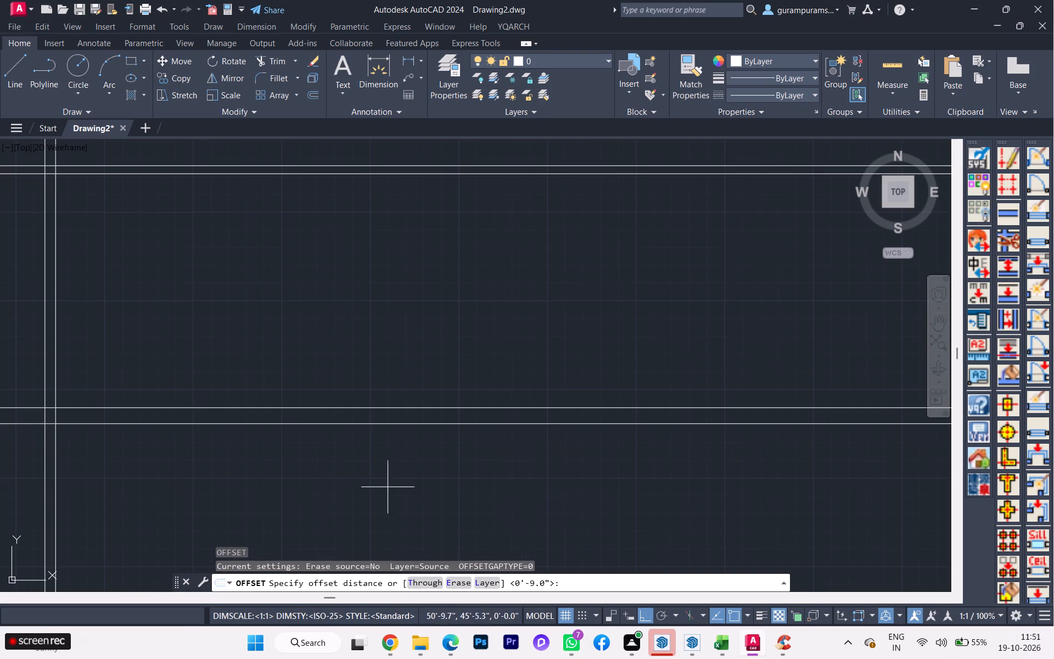
left_click(374, 424)
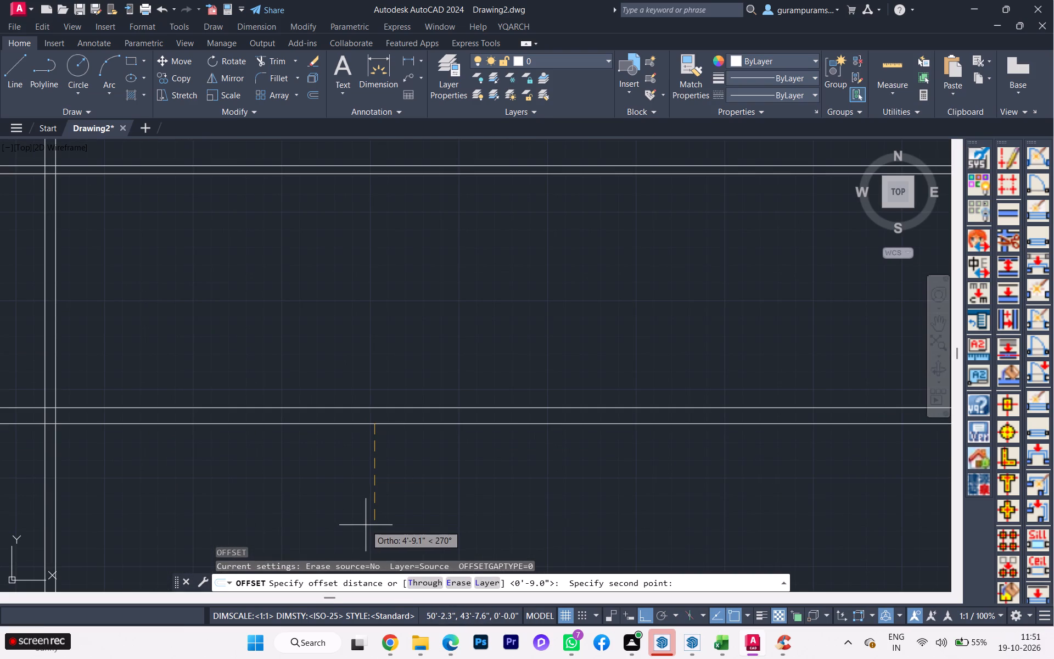
key("6")
key("apostrophe")
key("Return")
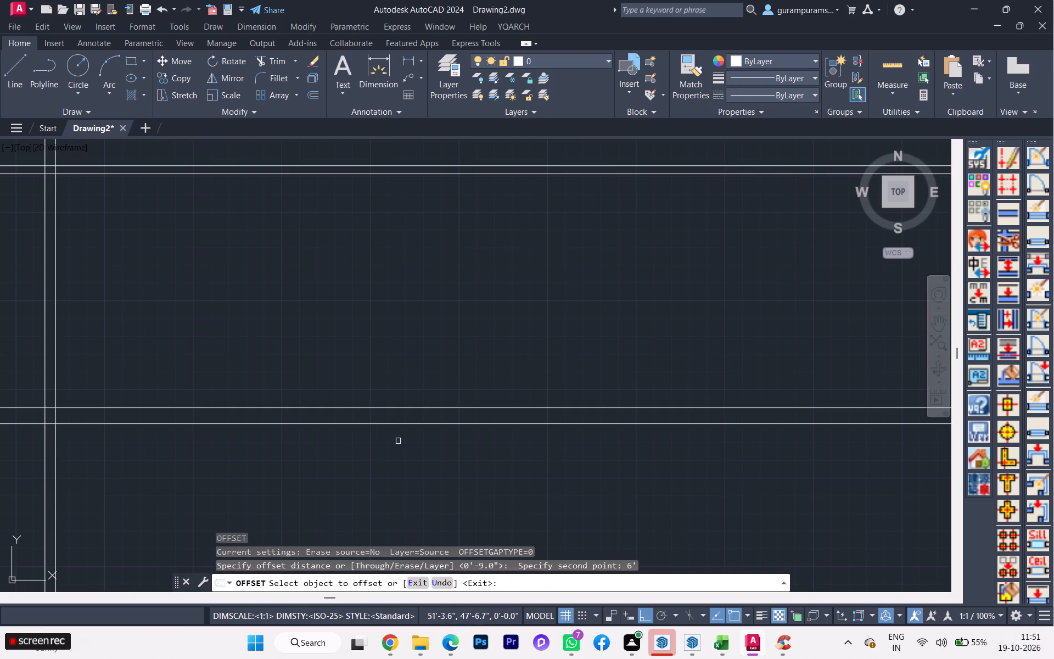
left_click(398, 427)
left_click(398, 425)
left_click(396, 462)
scroll(405, 462, "down", 1)
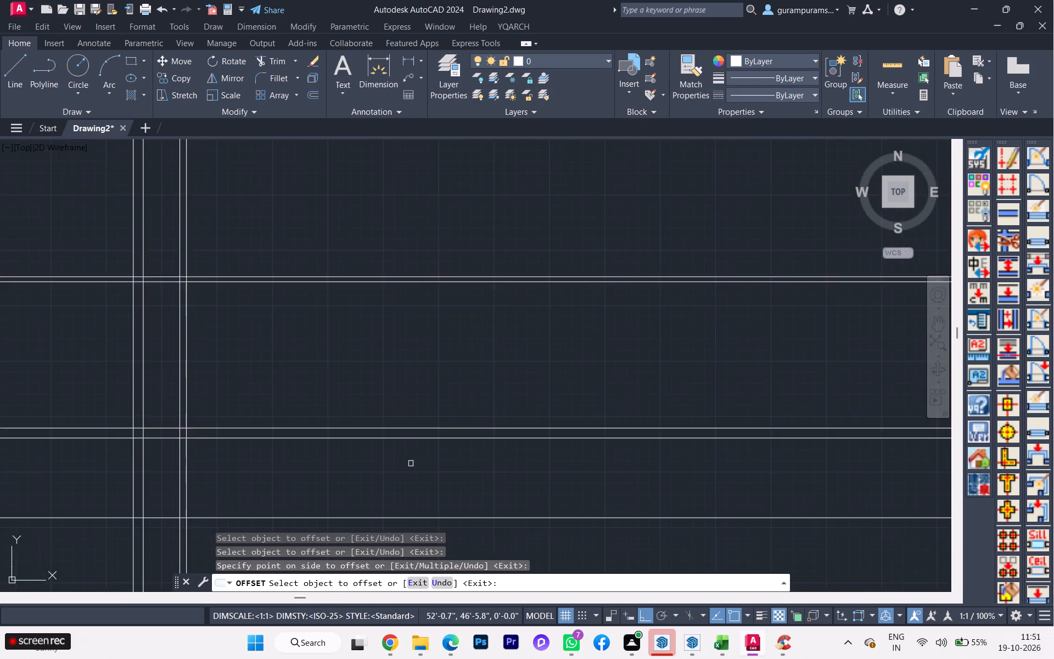
scroll(411, 463, "down", 3)
scroll(631, 510, "up", 1)
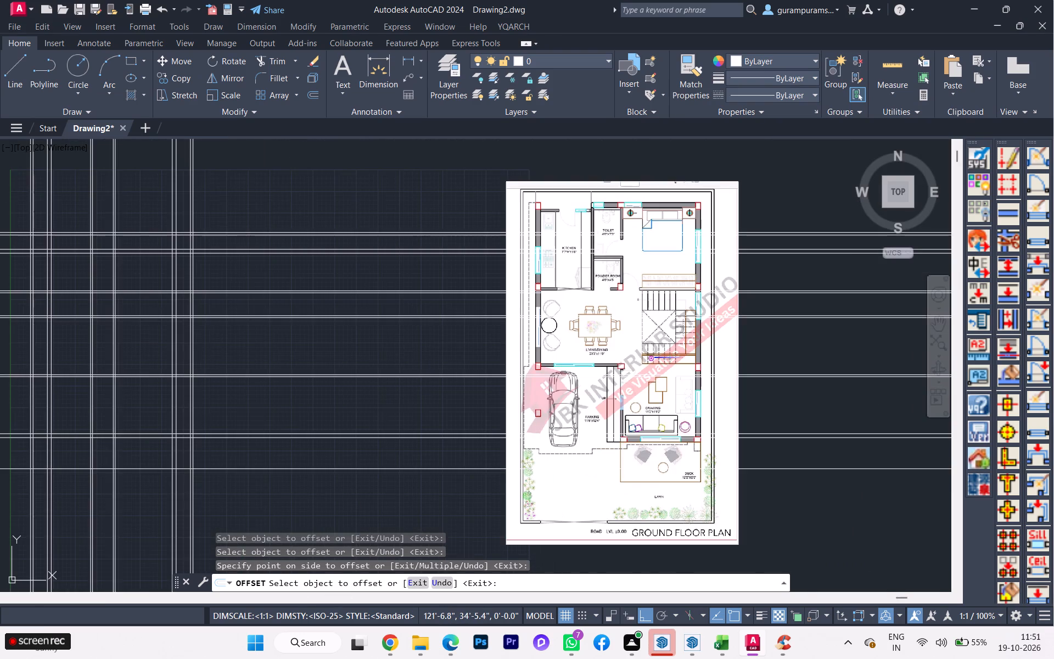
scroll(641, 510, "up", 2)
key("space")
Offset the lowest horizontal construction line, the deck's front edge, 6' downward for the depth of the lawn.
scroll(670, 500, "down", 1)
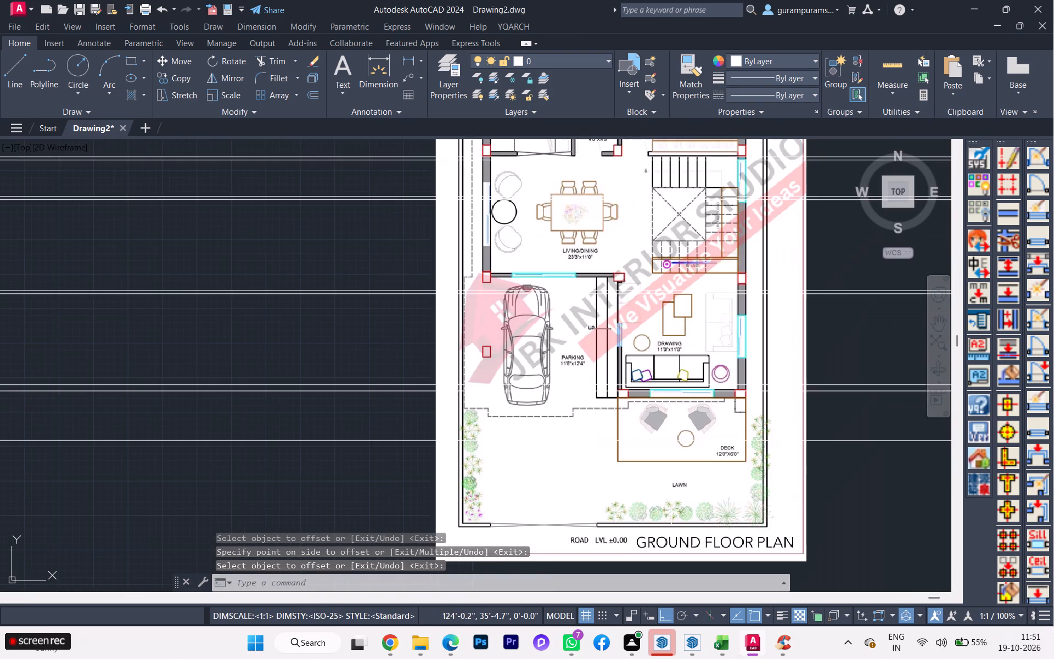
scroll(687, 490, "down", 2)
scroll(485, 514, "up", 1)
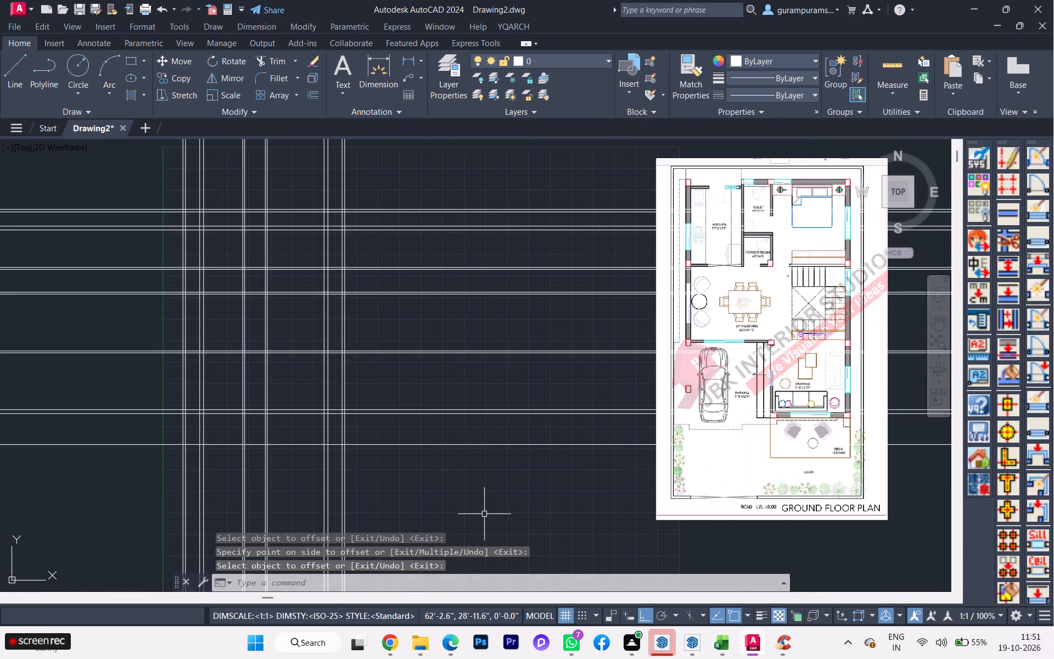
key("o")
key("Return")
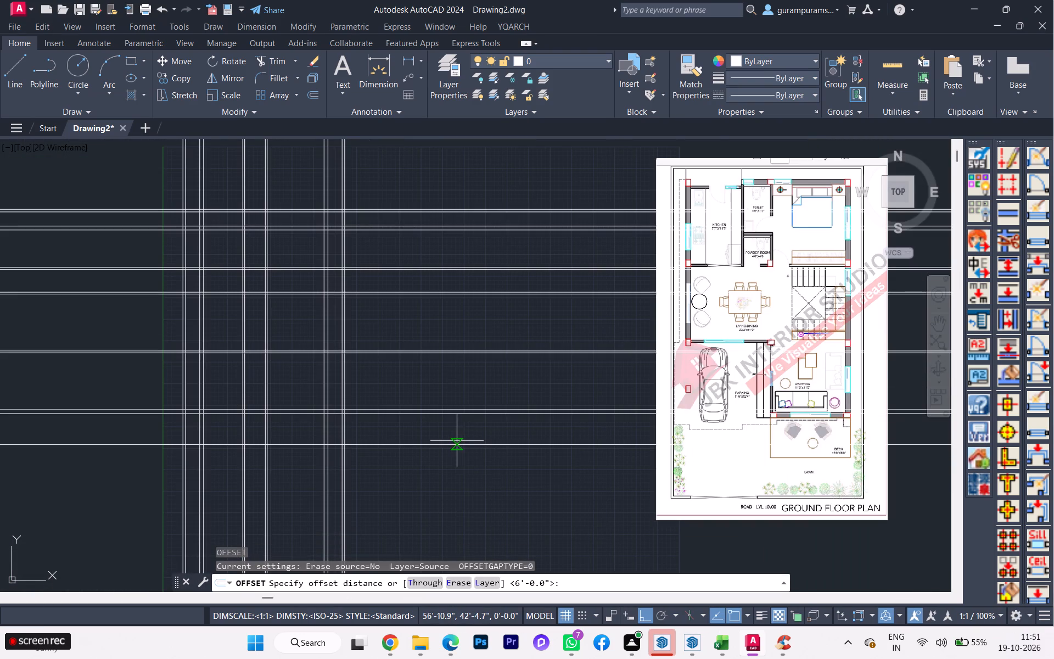
left_click(452, 445)
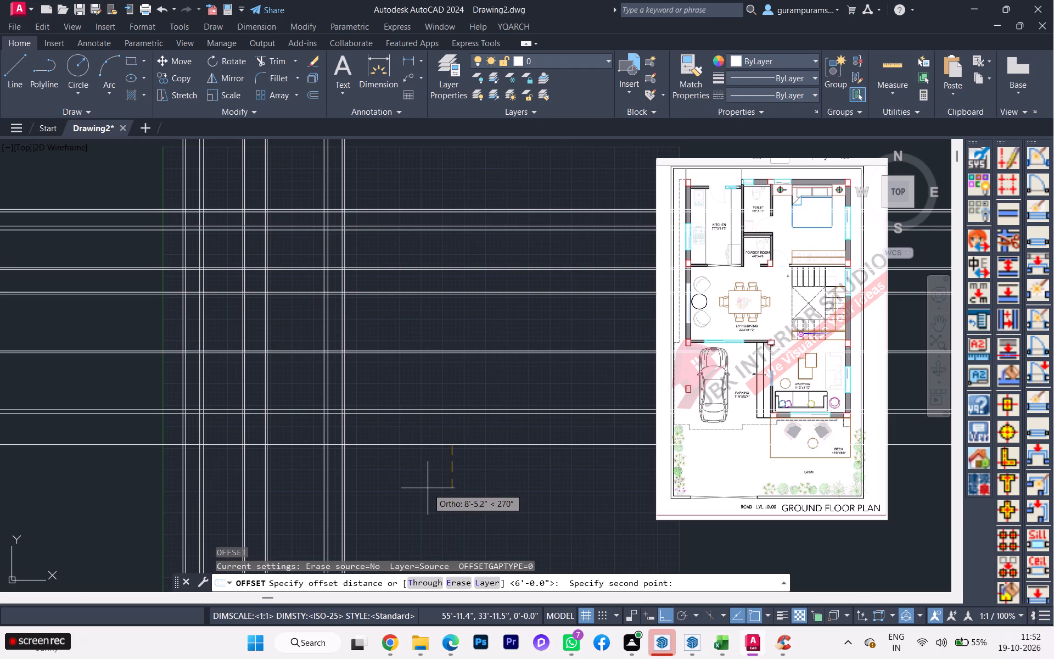
scroll(428, 488, "up", 1)
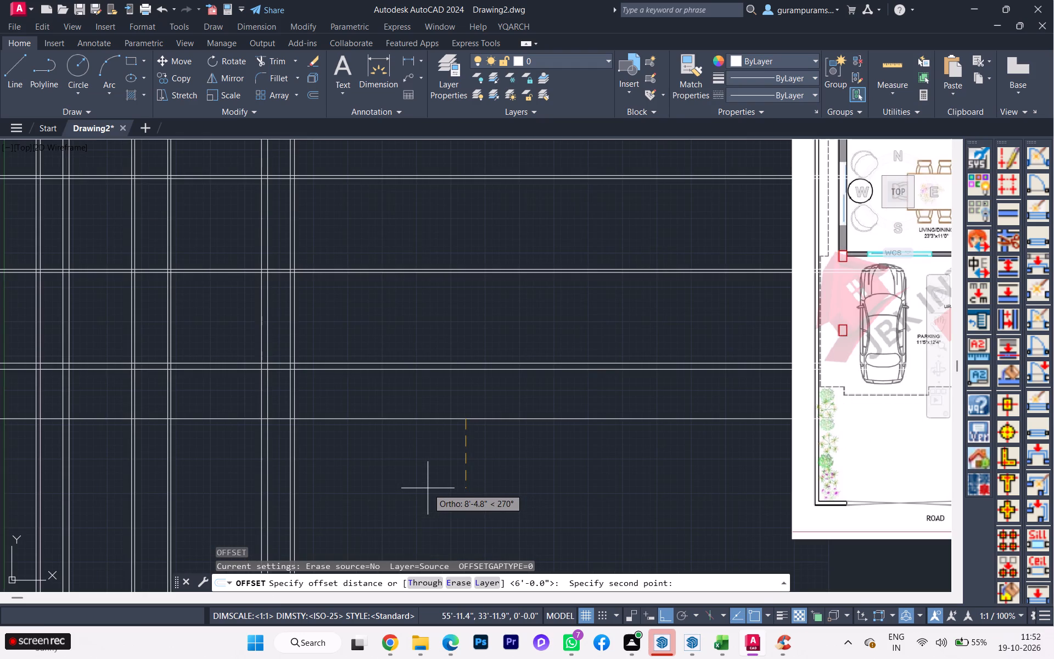
key("6")
key("apostrophe")
key("Return")
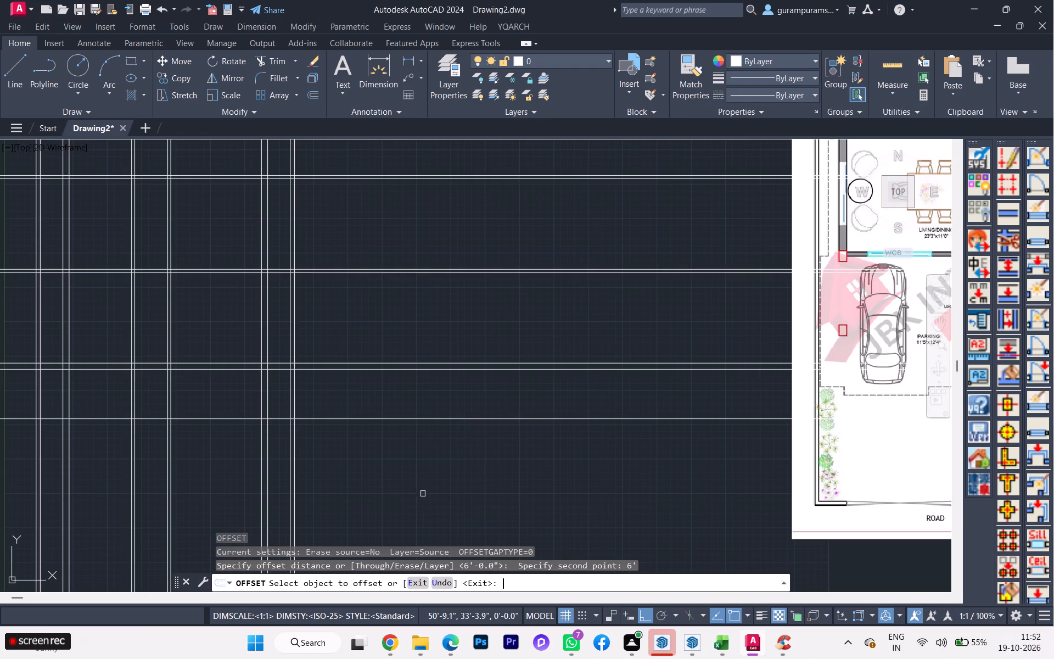
left_click(452, 420)
left_click(434, 461)
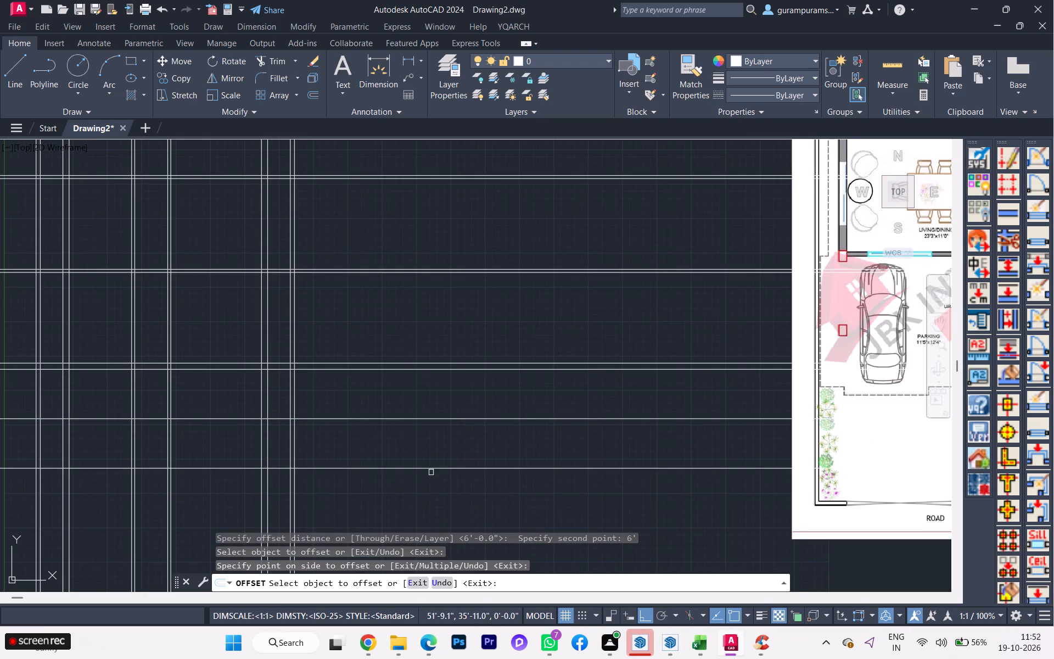
scroll(431, 476, "down", 1)
scroll(431, 476, "up", 1)
scroll(431, 476, "down", 1)
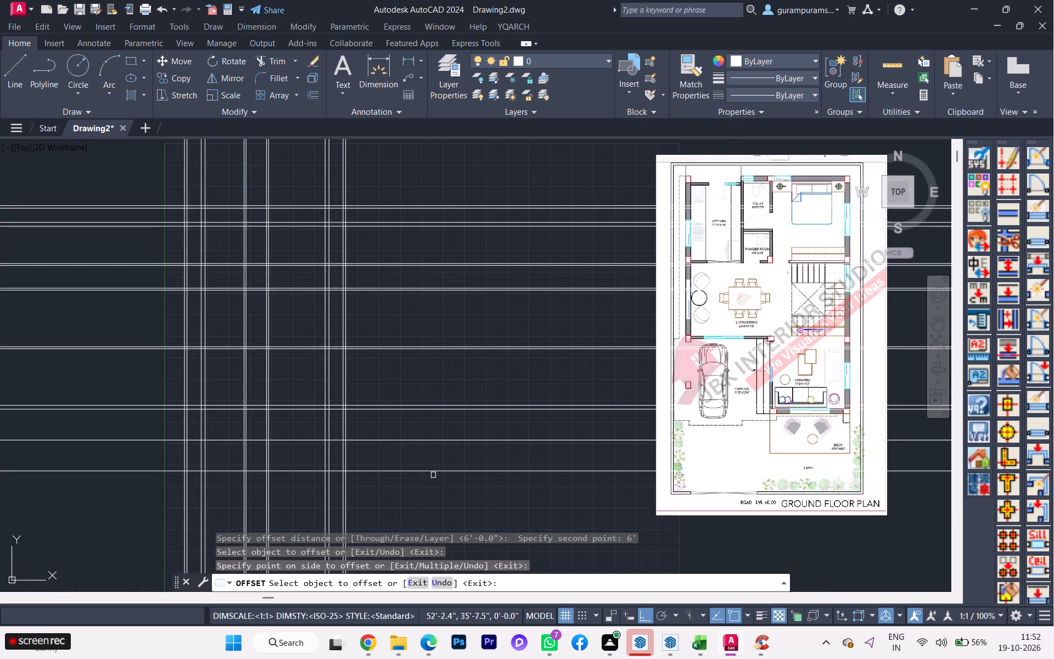
key("space")
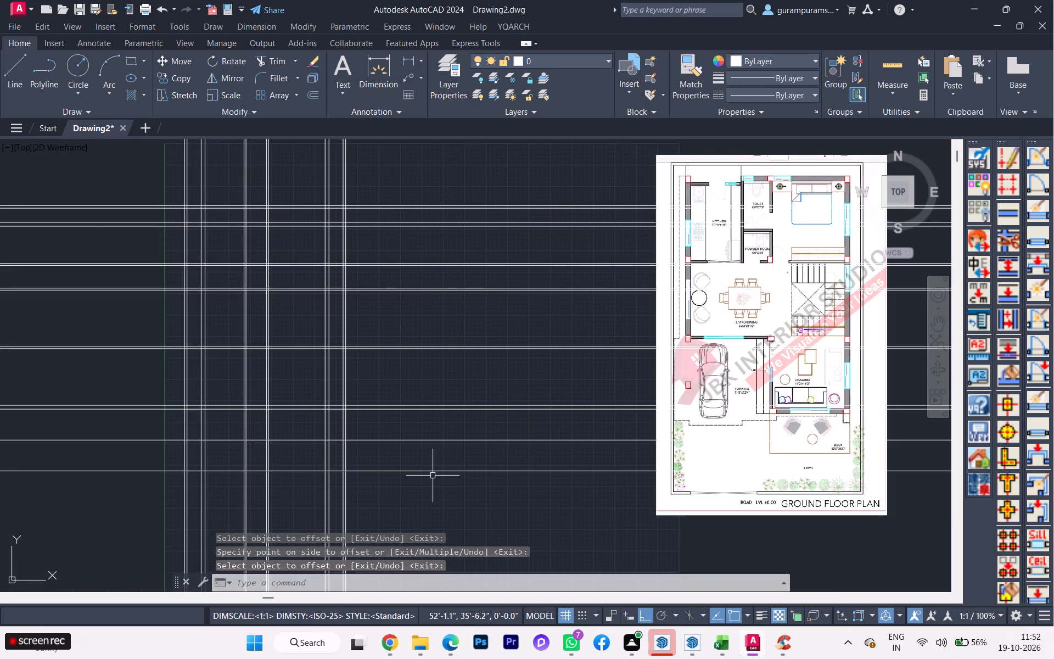
Offset the new lowest horizontal construction line 6" downward for the thickness of the front wall.
key("space")
left_click(436, 470)
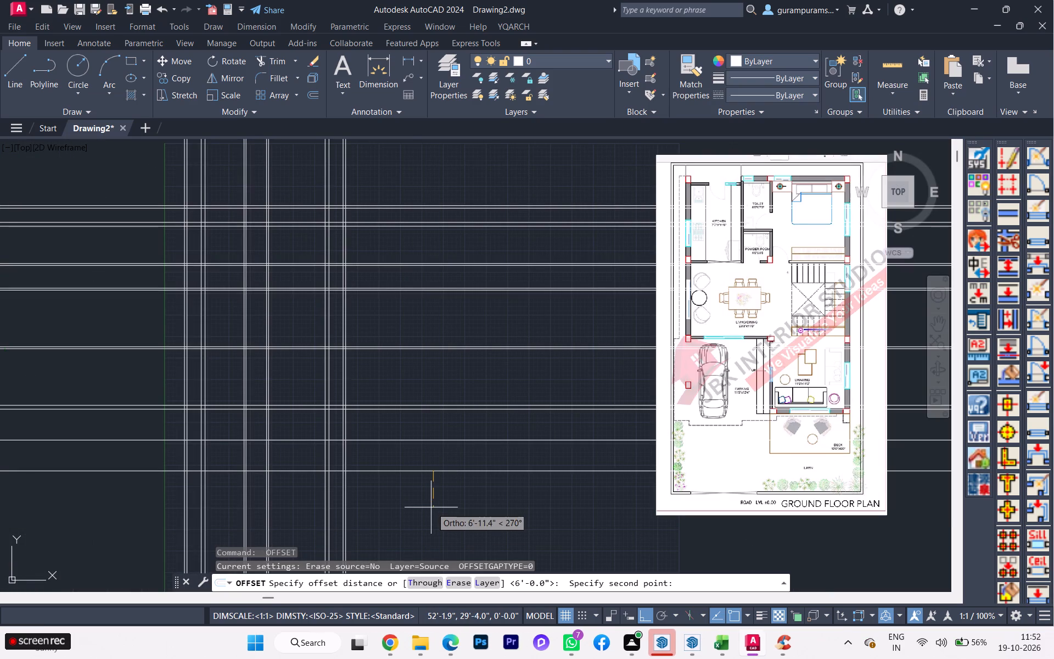
key("6")
key("Return")
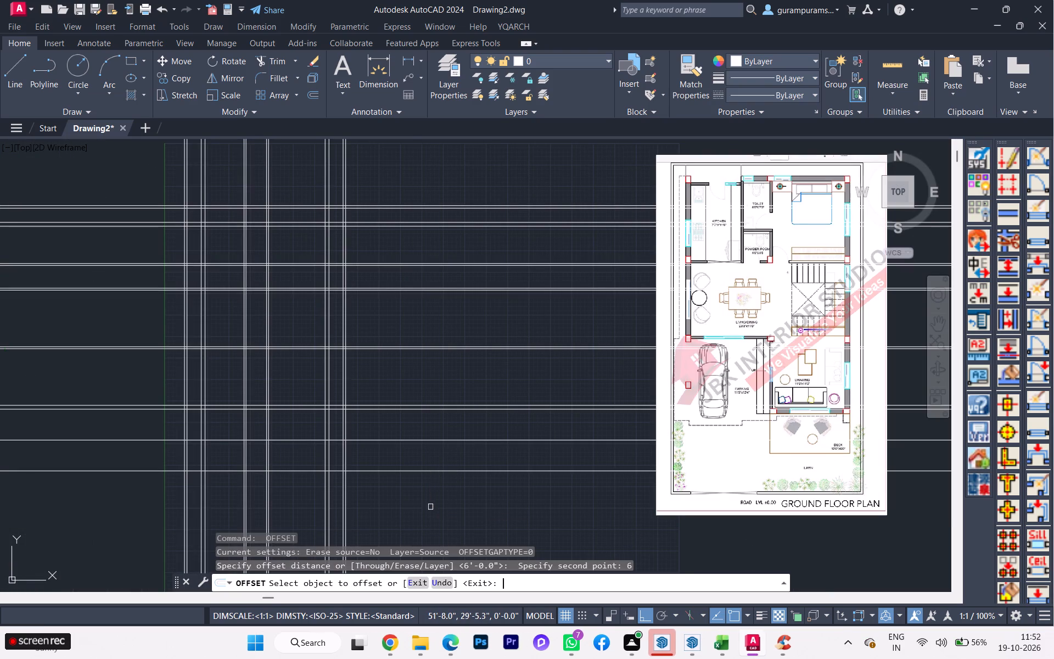
left_click(438, 472)
left_click(421, 499)
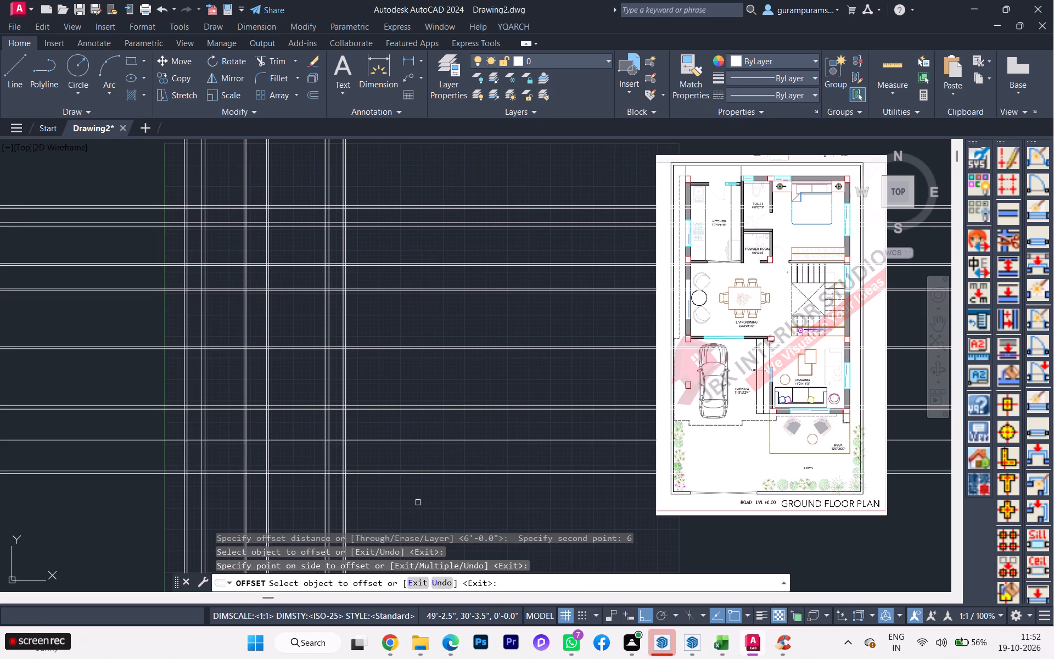
key("space")
Trim the horizontal construction lines beyond the outermost vertical lines on both sides of the plan grid.
key("t")
key("r")
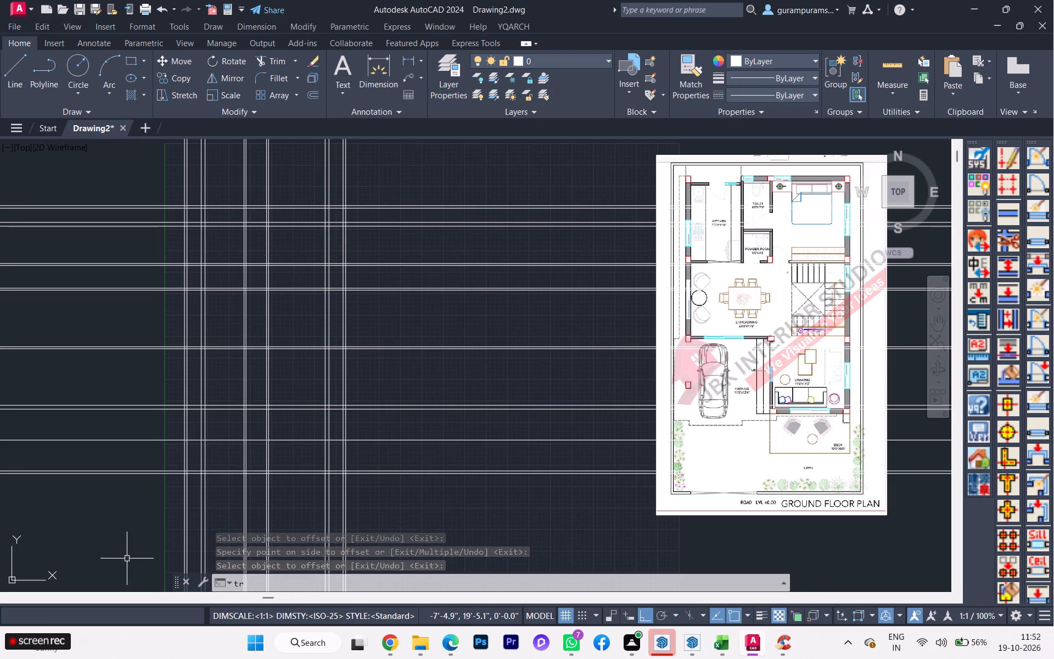
key("Return")
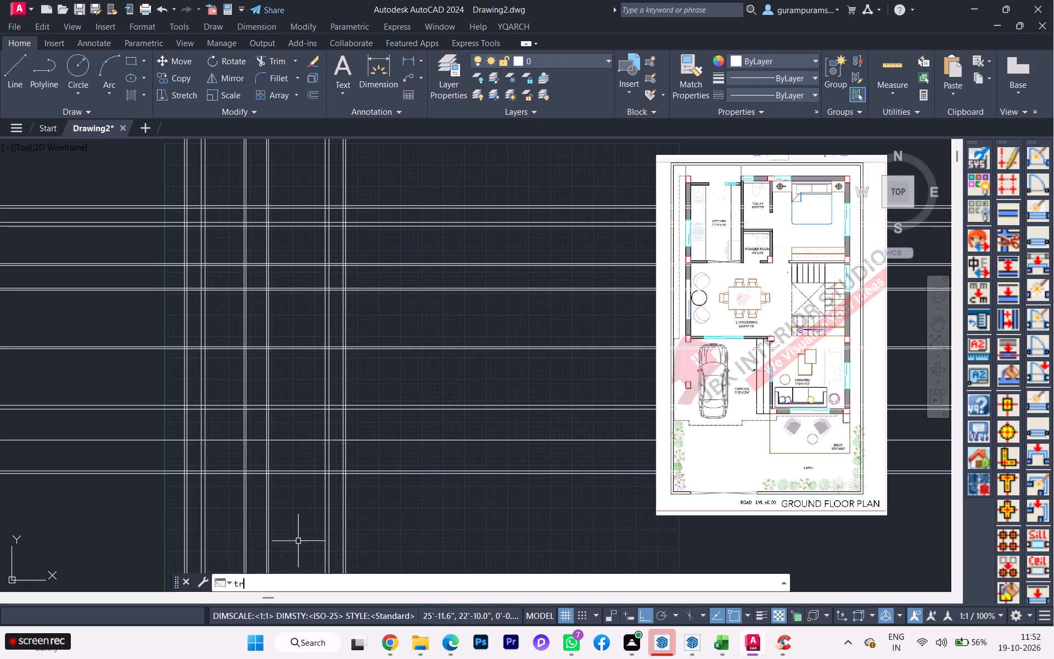
left_click(413, 191)
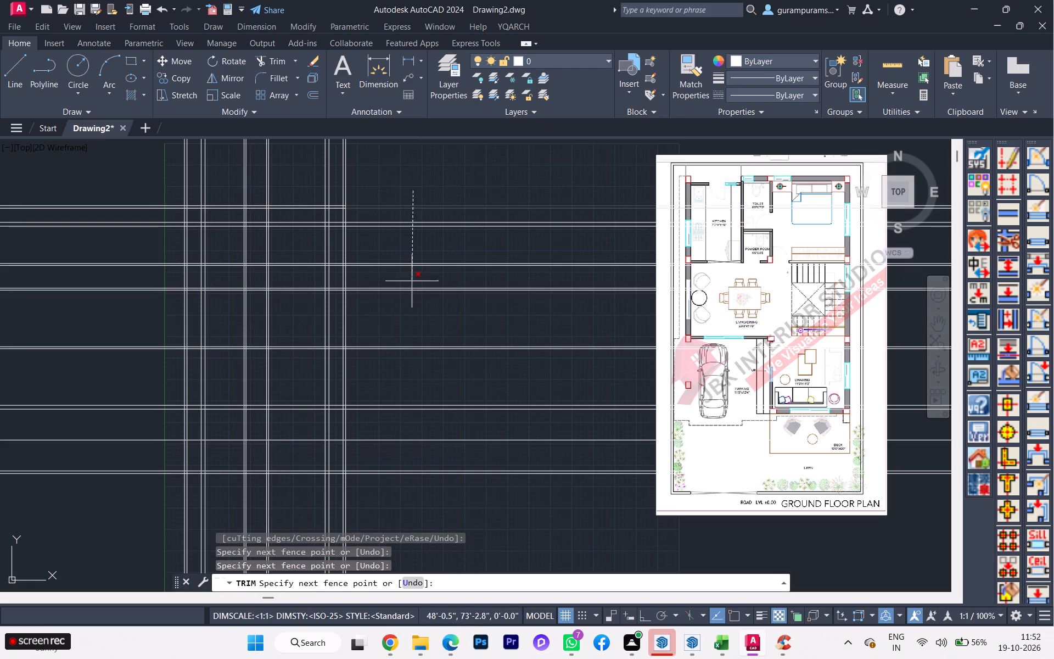
left_click(403, 522)
scroll(426, 484, "down", 1)
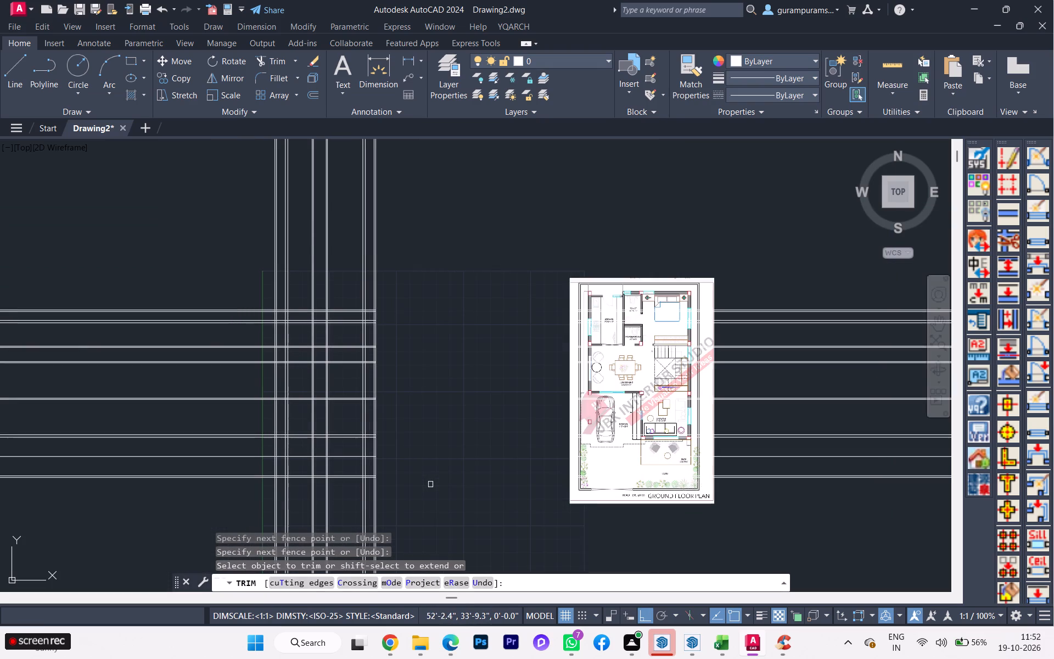
left_click(119, 257)
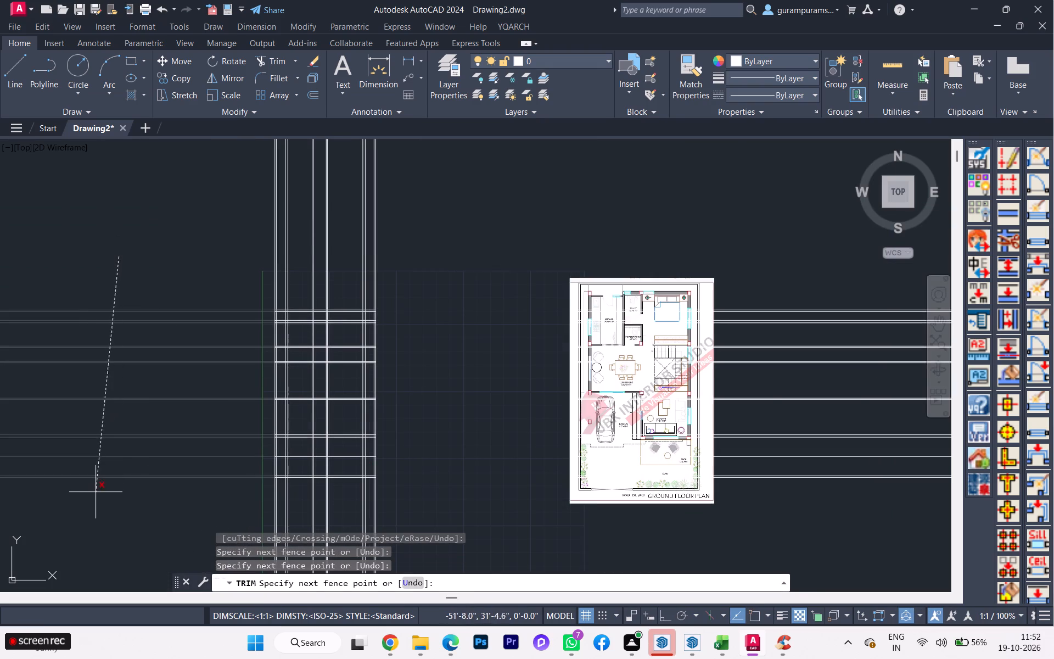
left_click(94, 491)
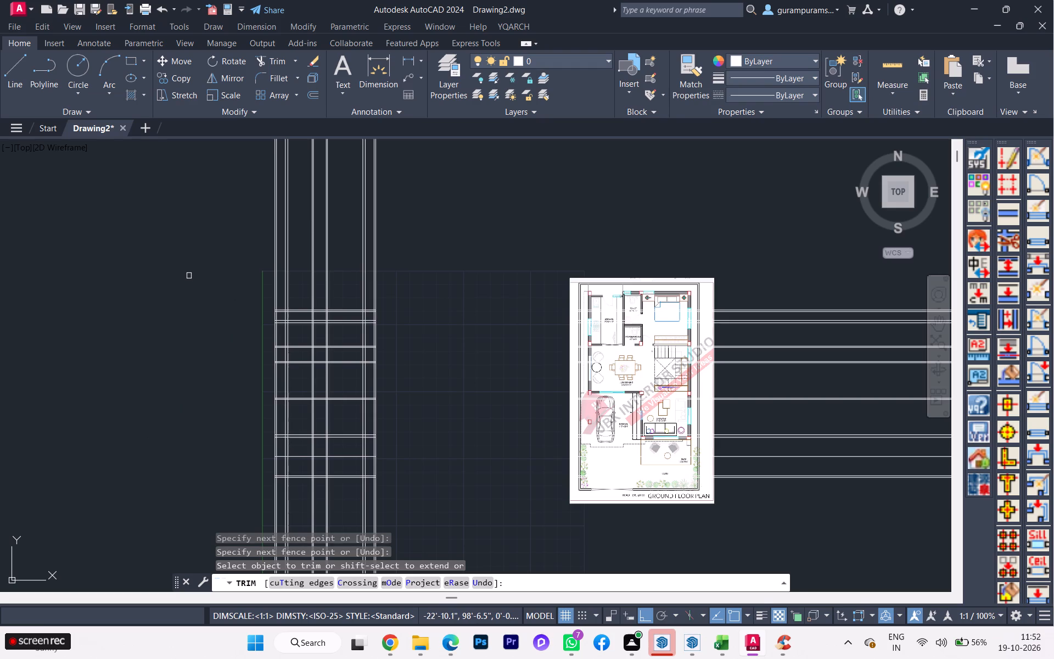
Trim the vertical construction lines above the top and below the bottom horizontal lines of the plan grid.
left_click(193, 278)
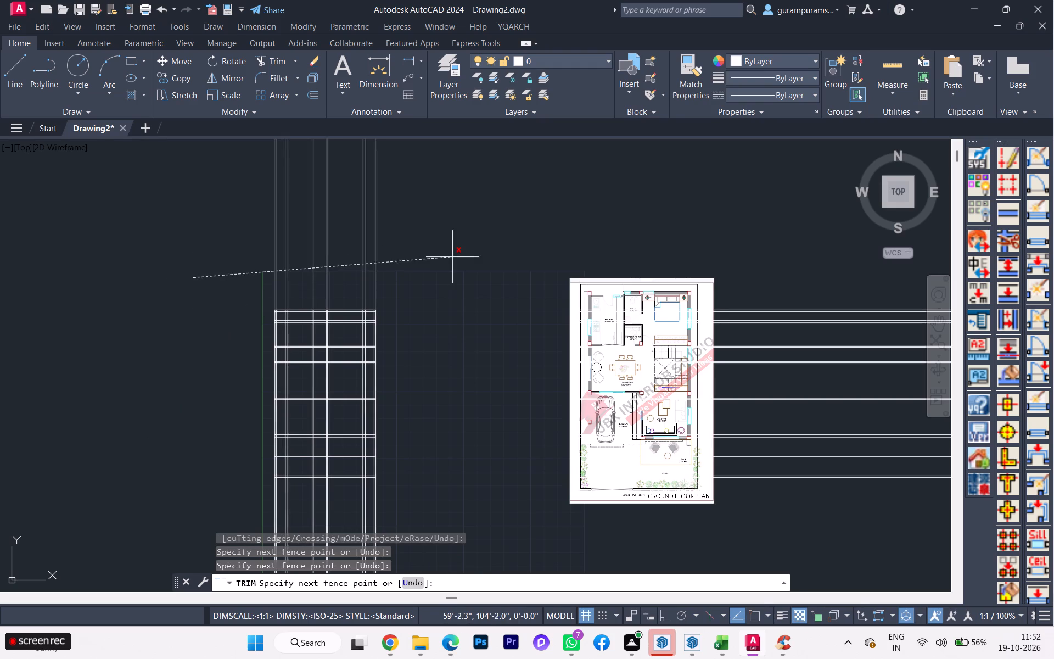
left_click(453, 258)
scroll(452, 255, "down", 1)
left_click(242, 462)
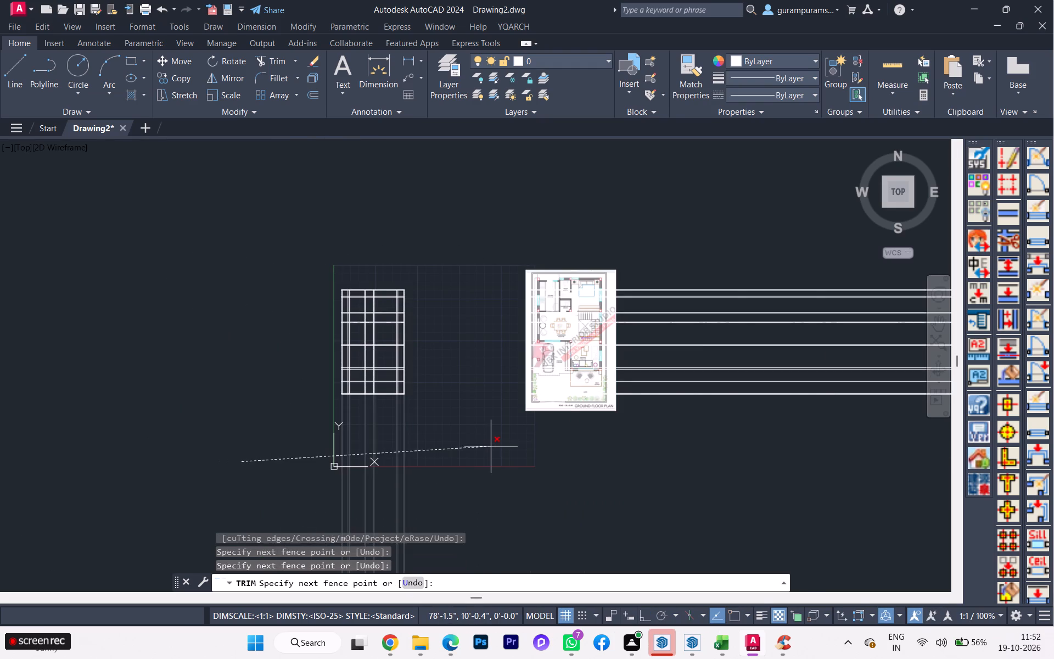
left_click(491, 446)
left_click(682, 448)
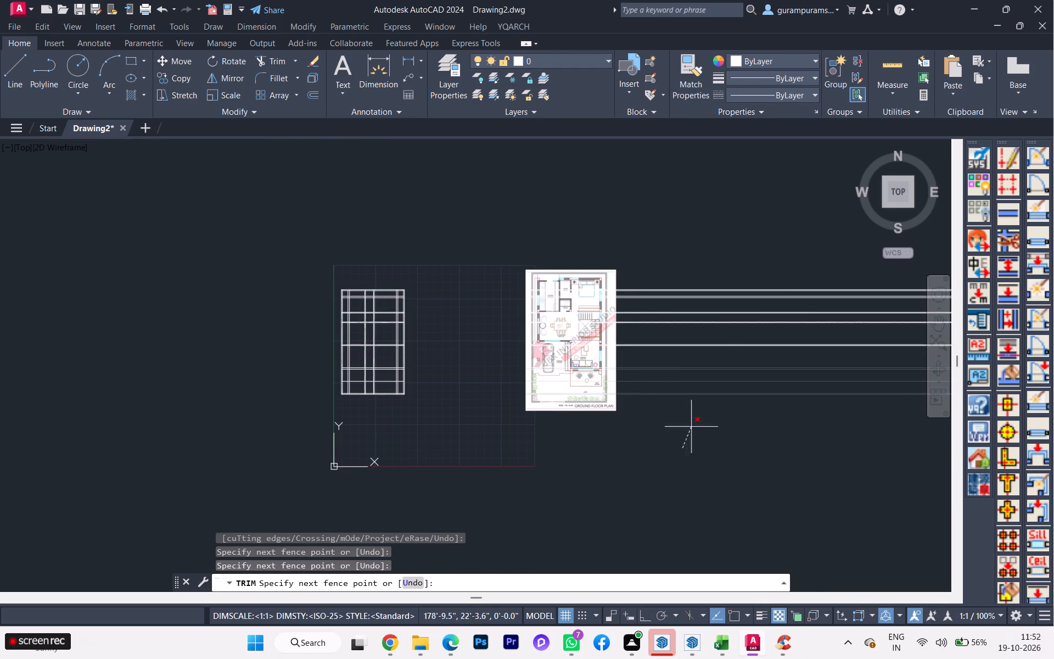
key("Escape")
Select all the leftover horizontal rays that run across and beyond the reference plan image.
left_click(742, 481)
left_click(652, 266)
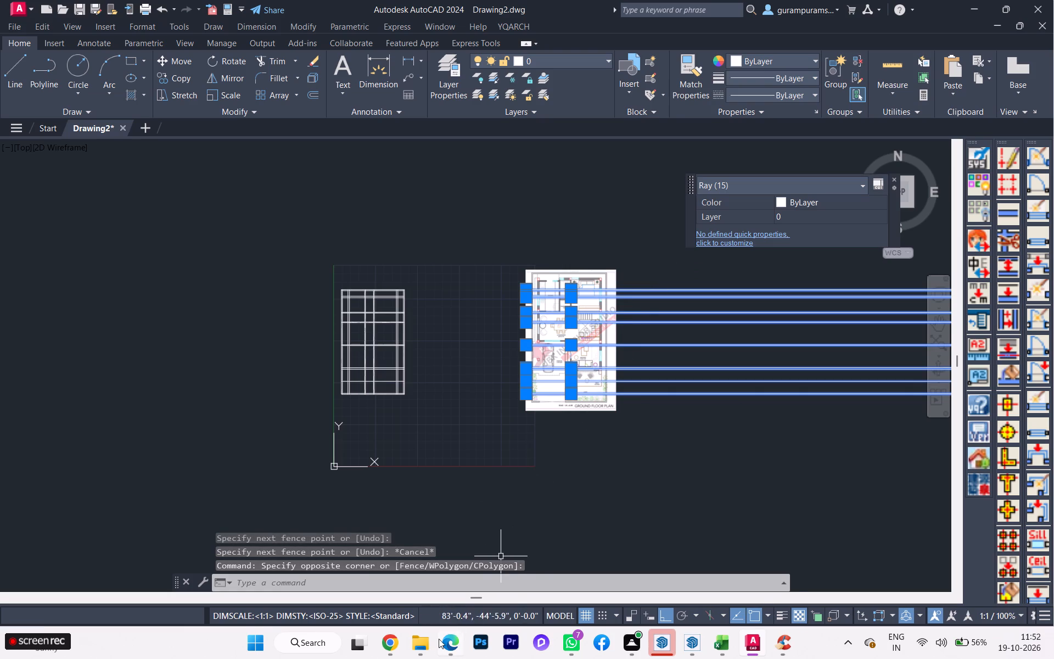
Switch to the workbook PDF in Microsoft Edge and compare the first floor plan on page 69 with the ground floor plan's lawn side.
left_click(467, 585)
scroll(462, 499, "down", 1)
scroll(462, 500, "up", 1)
scroll(462, 502, "down", 3)
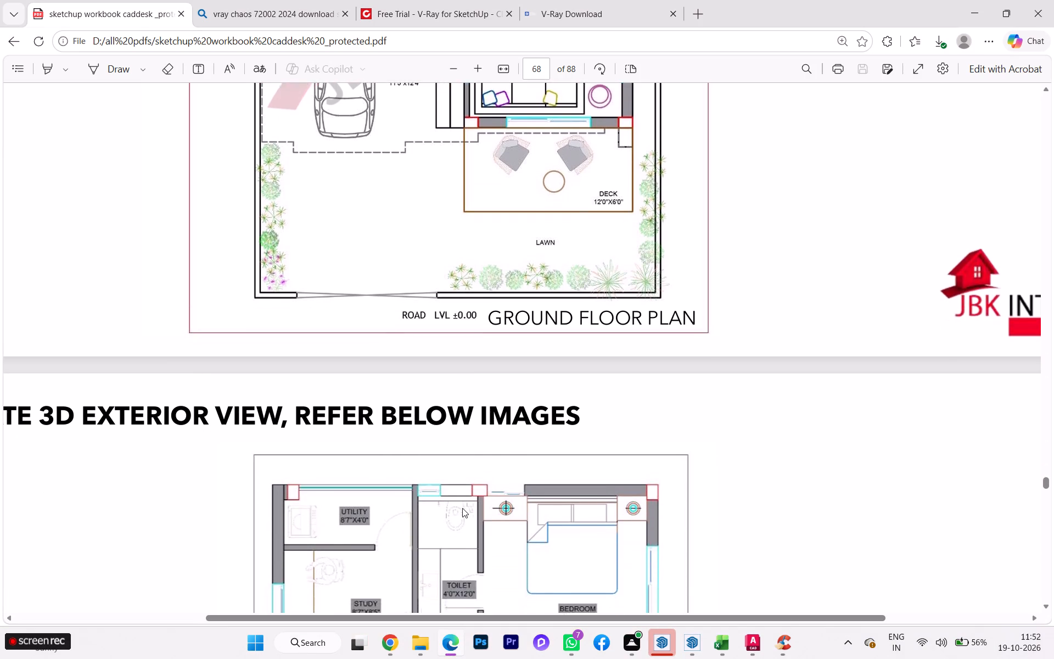
scroll(462, 509, "up", 2)
scroll(460, 503, "down", 6)
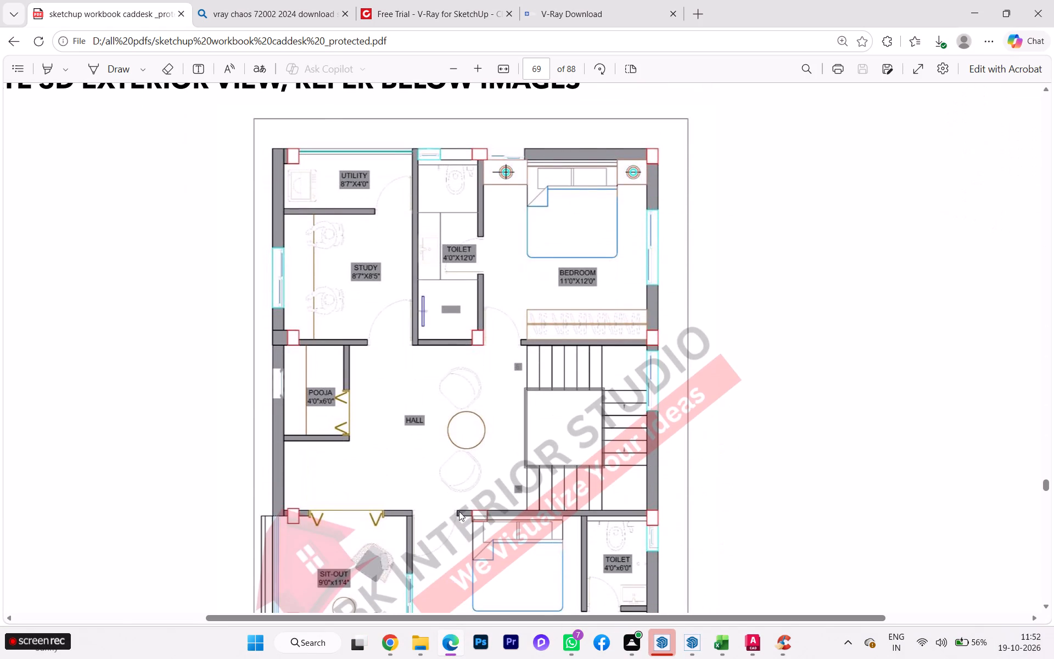
scroll(458, 515, "down", 3)
scroll(456, 520, "up", 7)
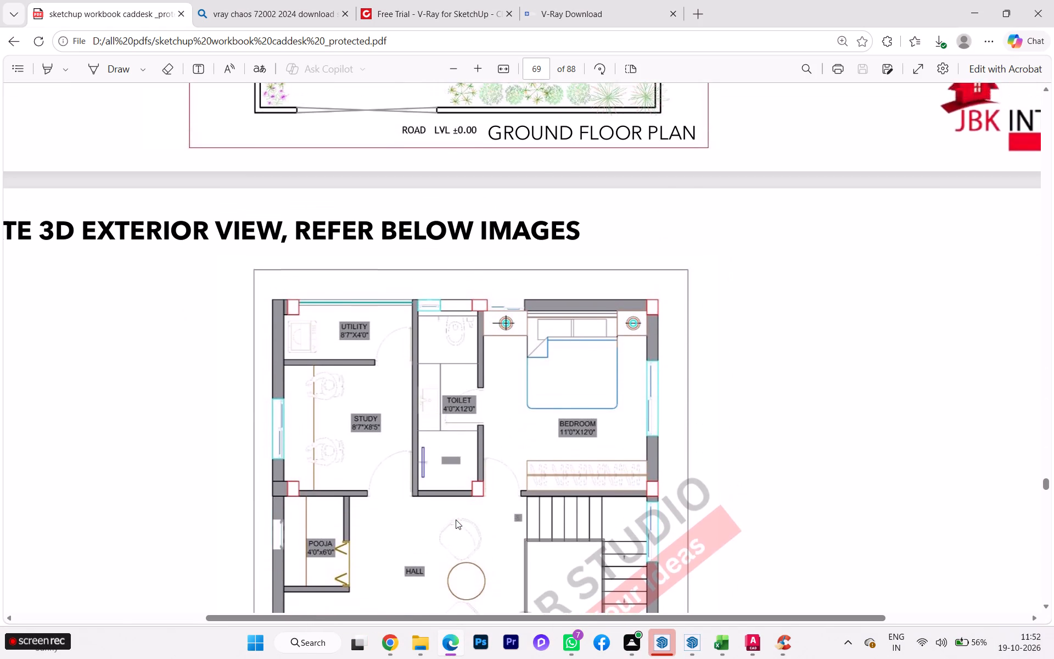
scroll(456, 520, "up", 2)
scroll(456, 520, "down", 1)
scroll(456, 520, "up", 8)
scroll(455, 519, "down", 8)
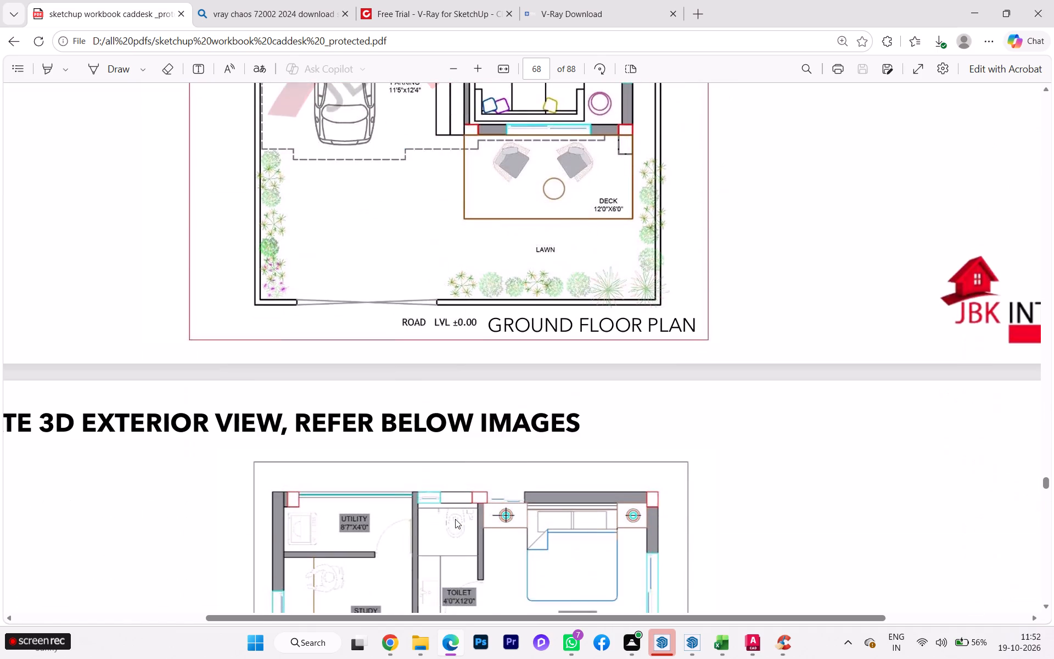
scroll(455, 519, "down", 2)
scroll(455, 519, "up", 1)
scroll(455, 519, "down", 4)
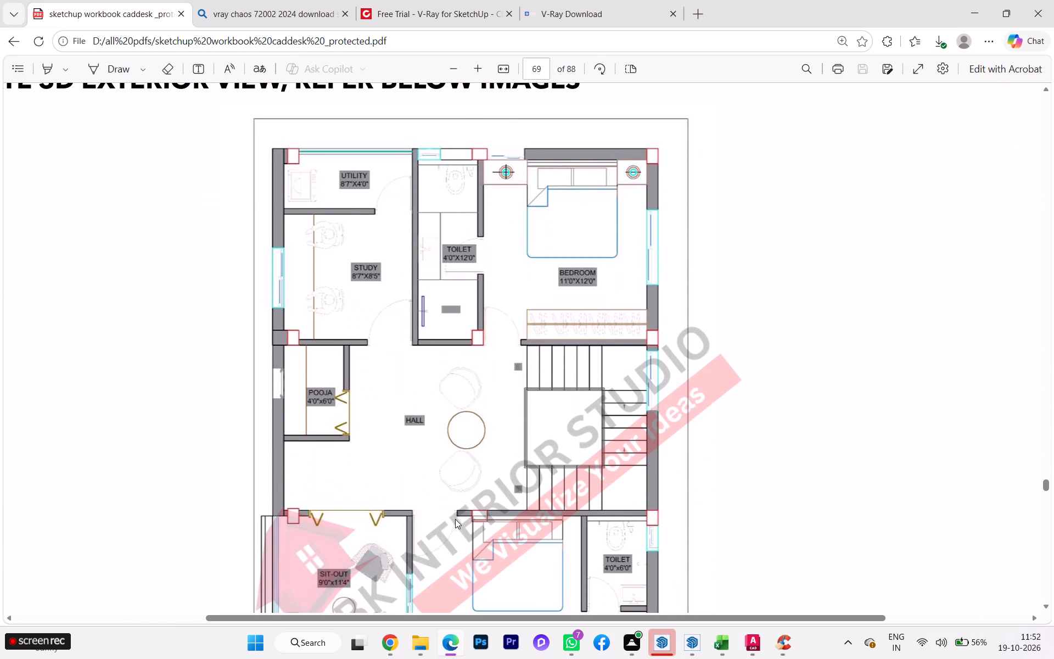
scroll(455, 519, "up", 2)
scroll(455, 519, "down", 1)
scroll(455, 519, "up", 2)
scroll(455, 519, "down", 1)
scroll(455, 519, "up", 8)
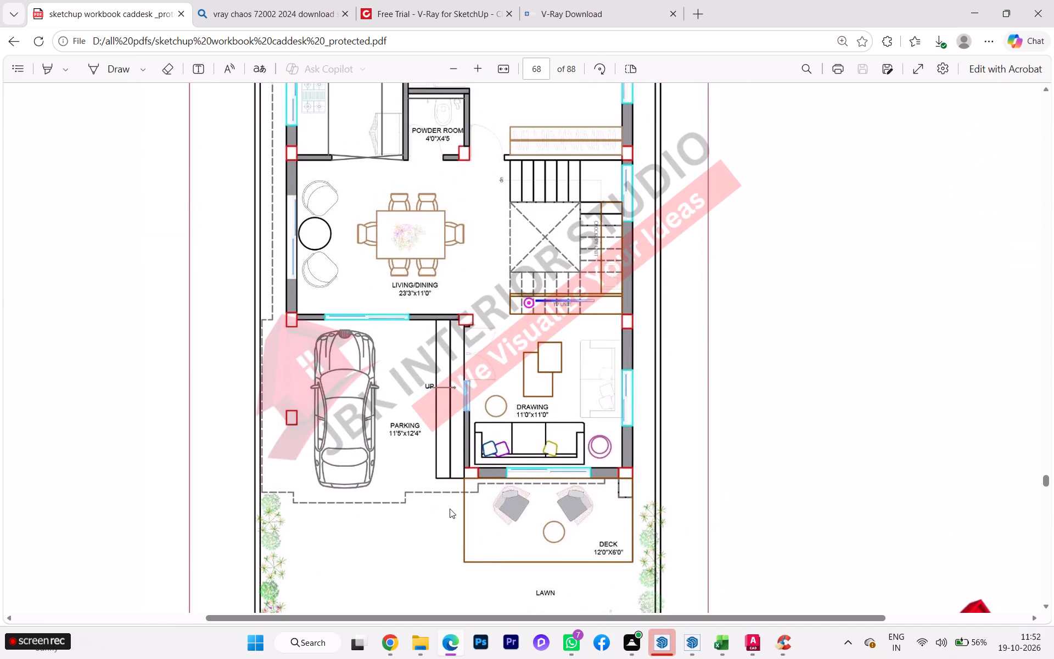
Compare the ground floor plan on page 68, including its parking, deck and lawn side, with the first floor plan on page 69.
scroll(450, 509, "up", 3)
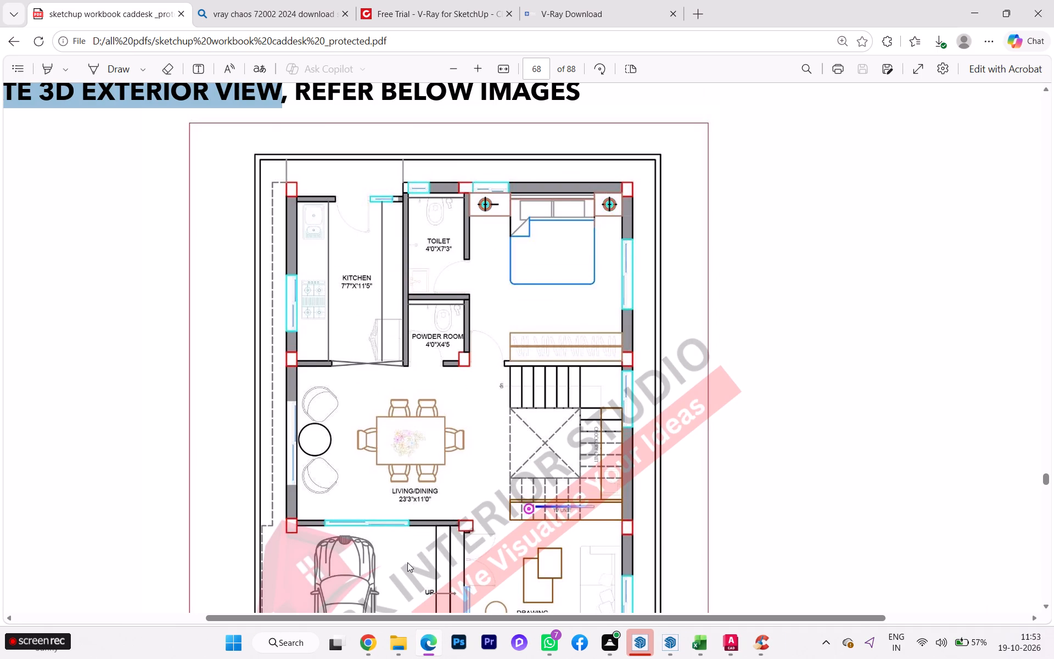
scroll(407, 562, "down", 2)
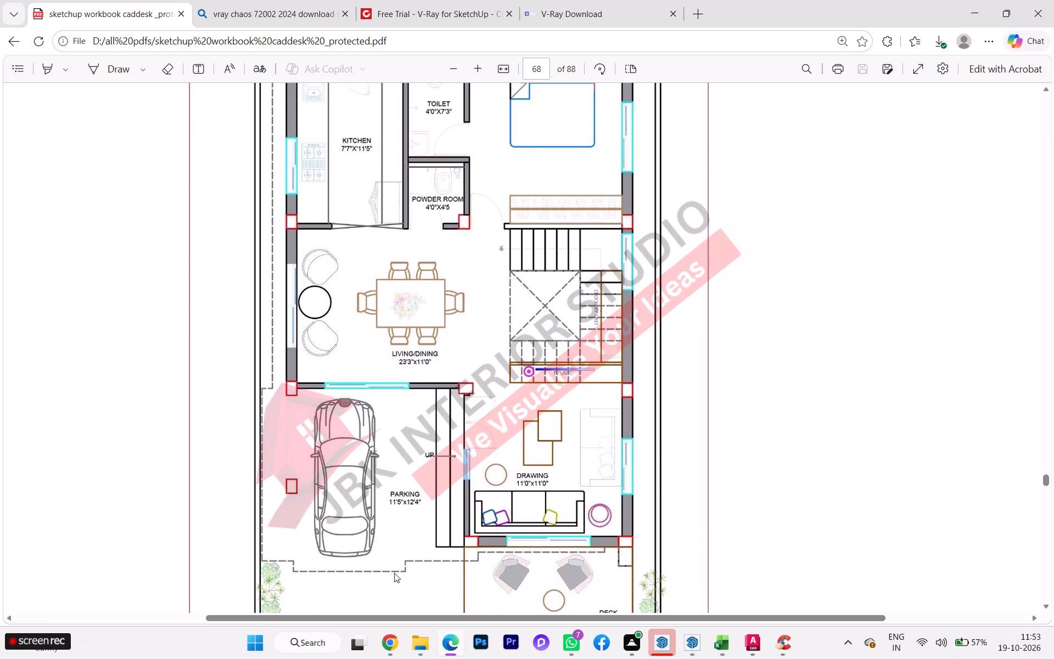
scroll(394, 573, "down", 1)
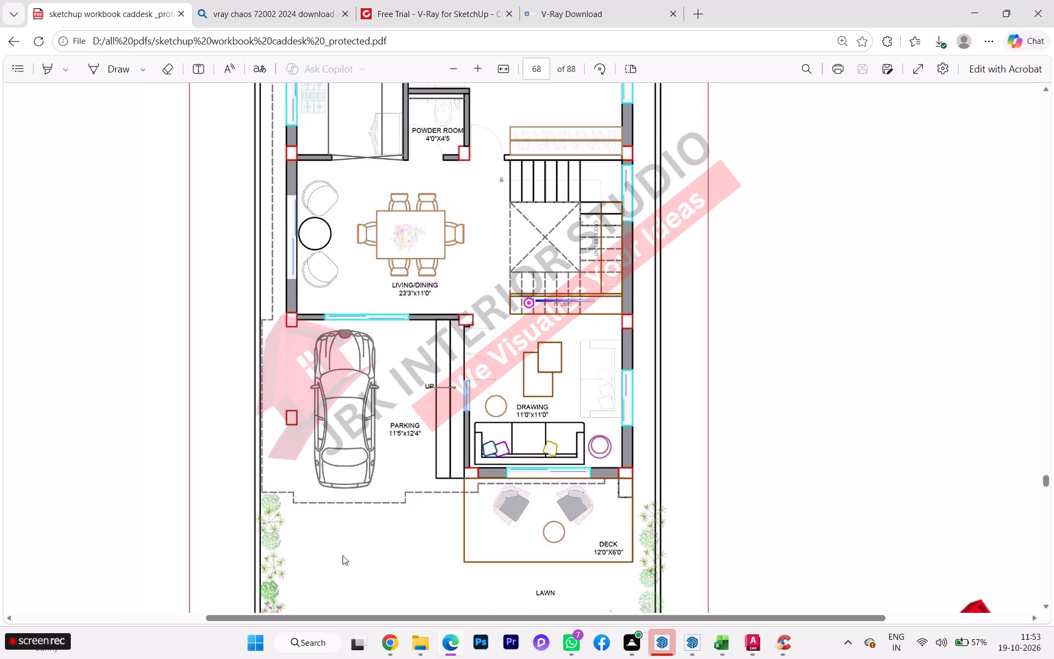
scroll(452, 505, "up", 1)
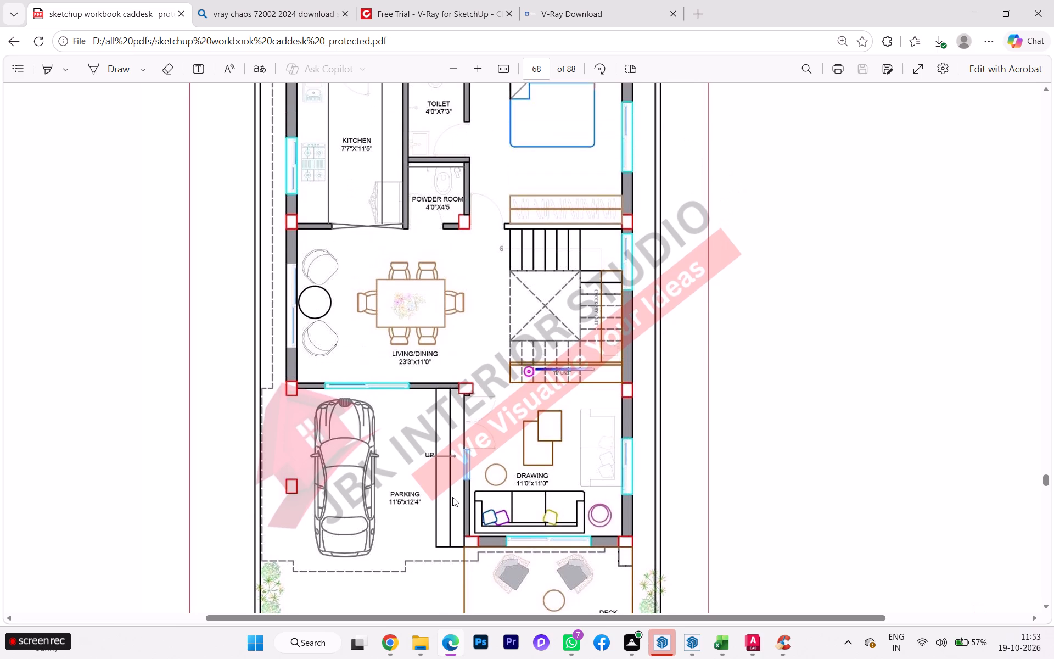
scroll(452, 499, "up", 2)
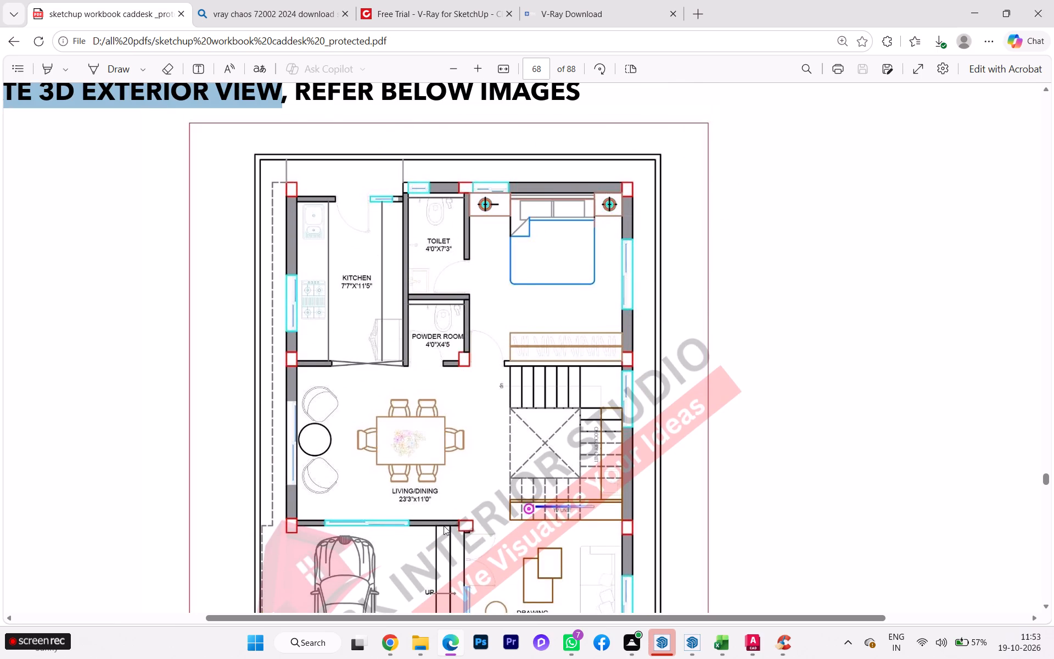
scroll(445, 518, "down", 4)
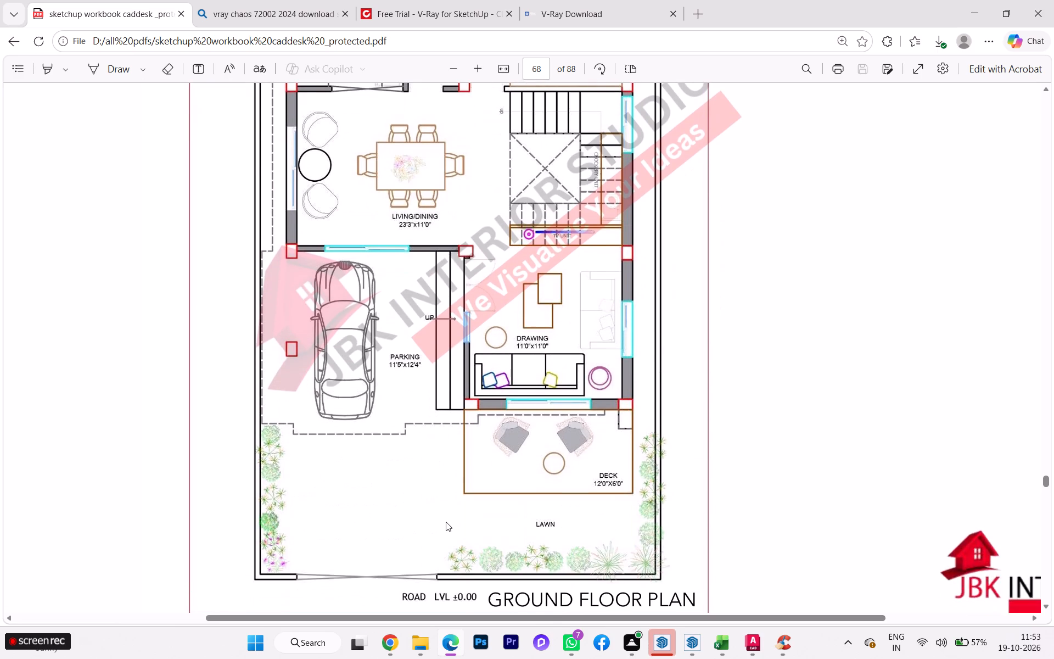
scroll(446, 522, "up", 5)
scroll(446, 494, "down", 1)
scroll(446, 494, "up", 1)
scroll(446, 494, "down", 1)
scroll(446, 494, "up", 1)
scroll(446, 498, "down", 2)
scroll(446, 498, "up", 4)
scroll(446, 503, "down", 1)
scroll(446, 503, "up", 2)
scroll(446, 503, "down", 7)
scroll(460, 514, "up", 2)
scroll(461, 514, "down", 3)
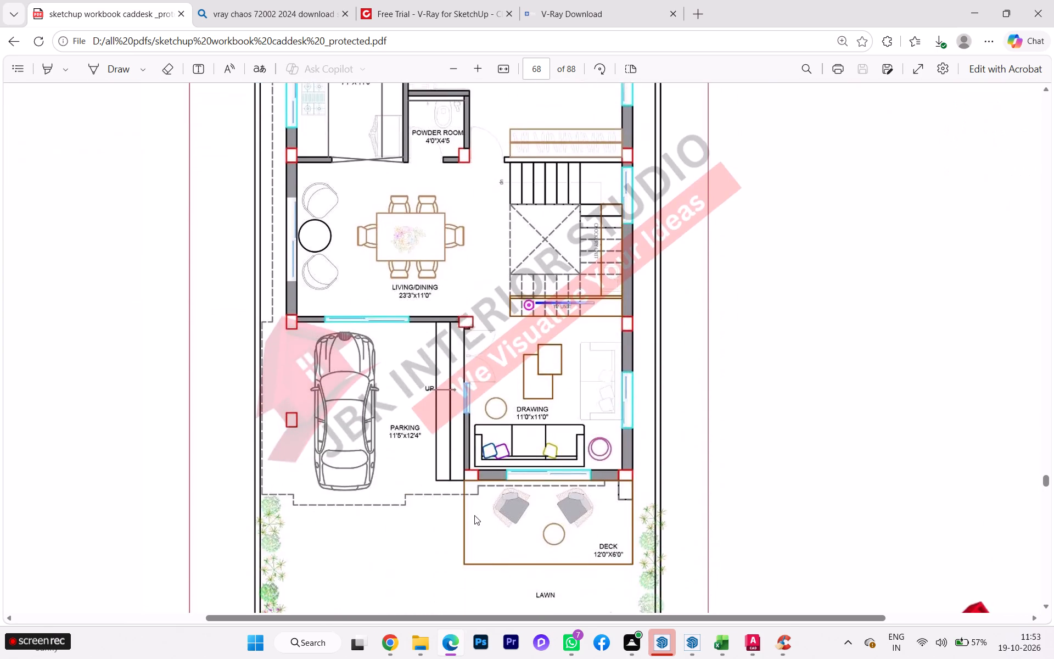
scroll(474, 515, "down", 5)
scroll(476, 518, "up", 3)
scroll(476, 519, "down", 8)
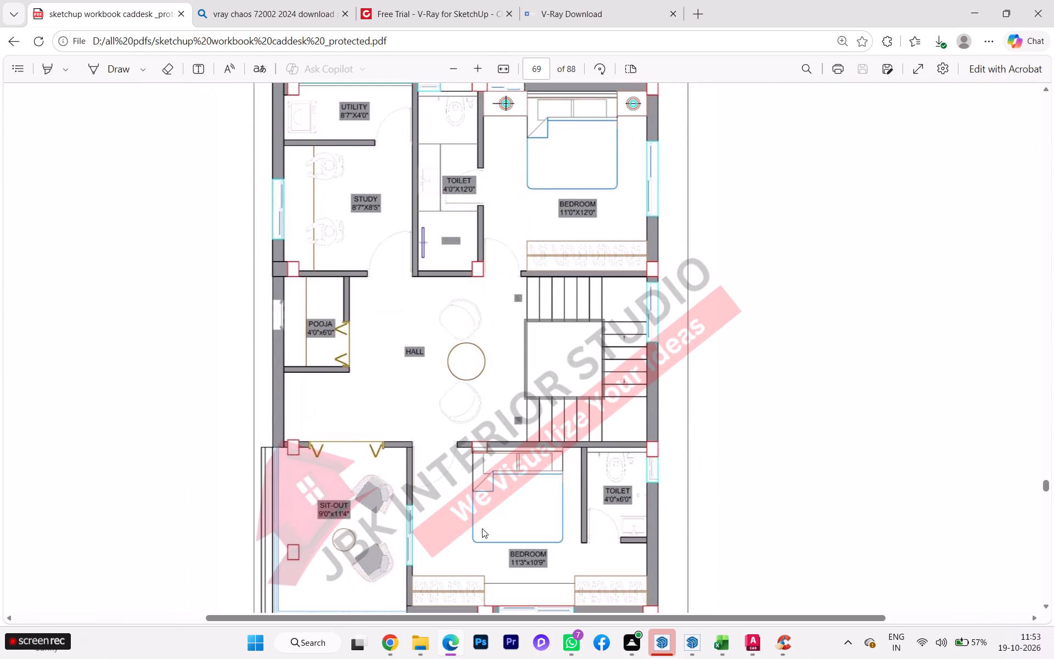
scroll(480, 526, "down", 1)
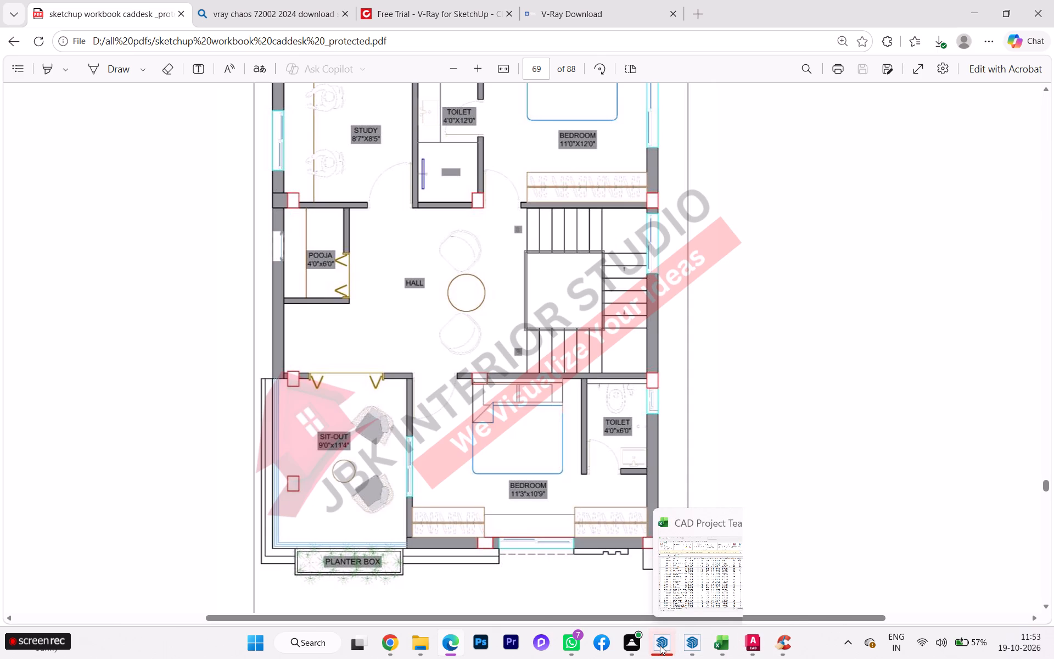
Close the CAD Project Teams Sheet workbook in Excel.
left_click(701, 520)
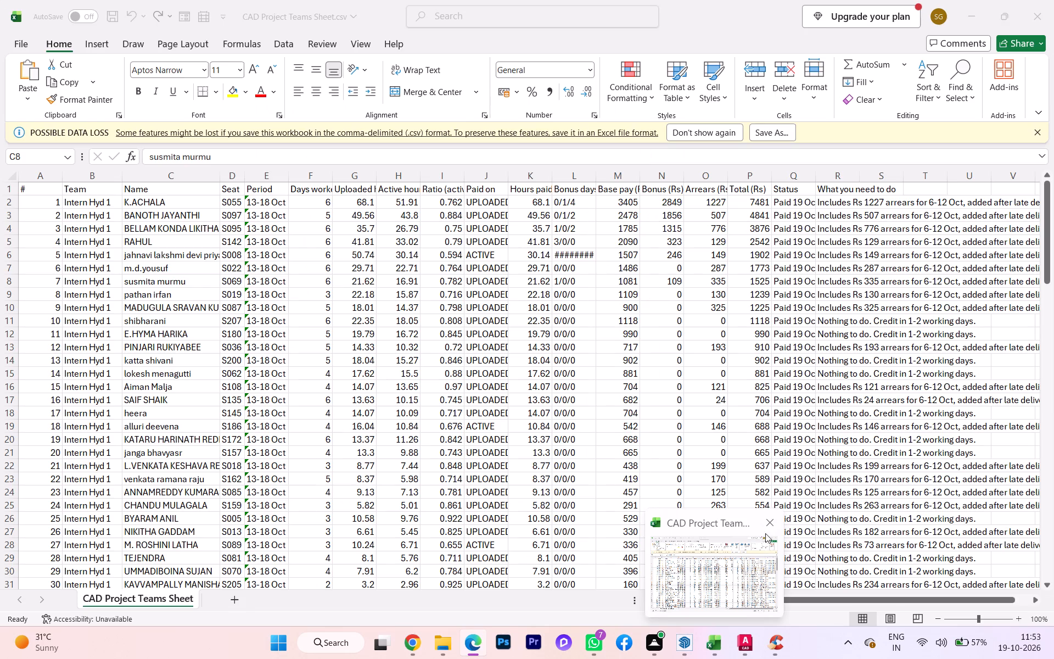
left_click(768, 522)
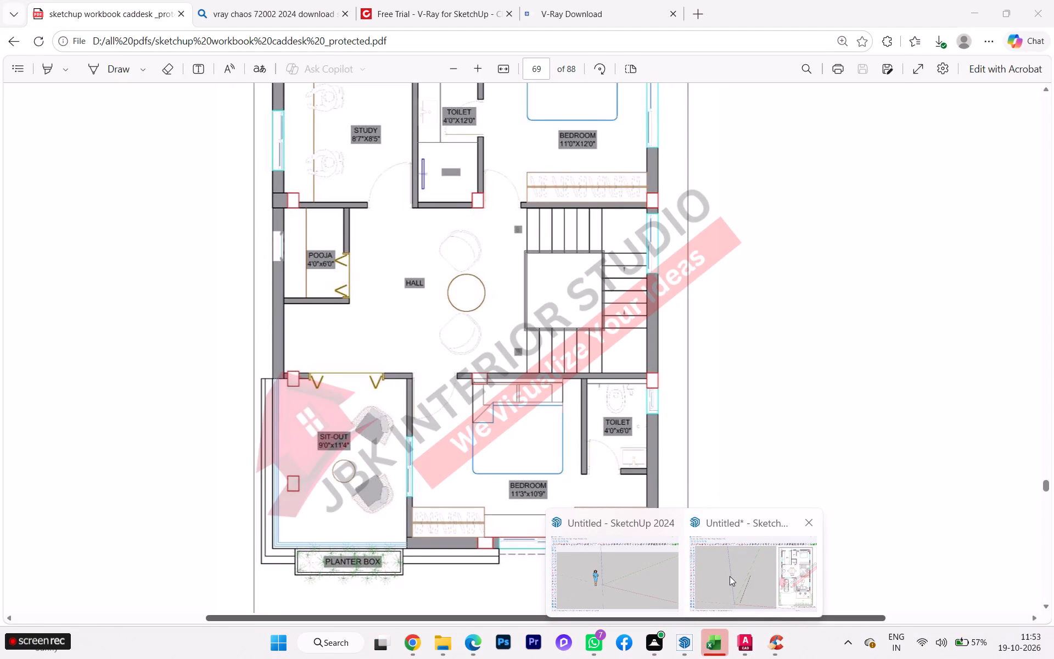
Switch to AutoCAD and erase the 15 selected rays running across the reference plan image.
left_click(743, 587)
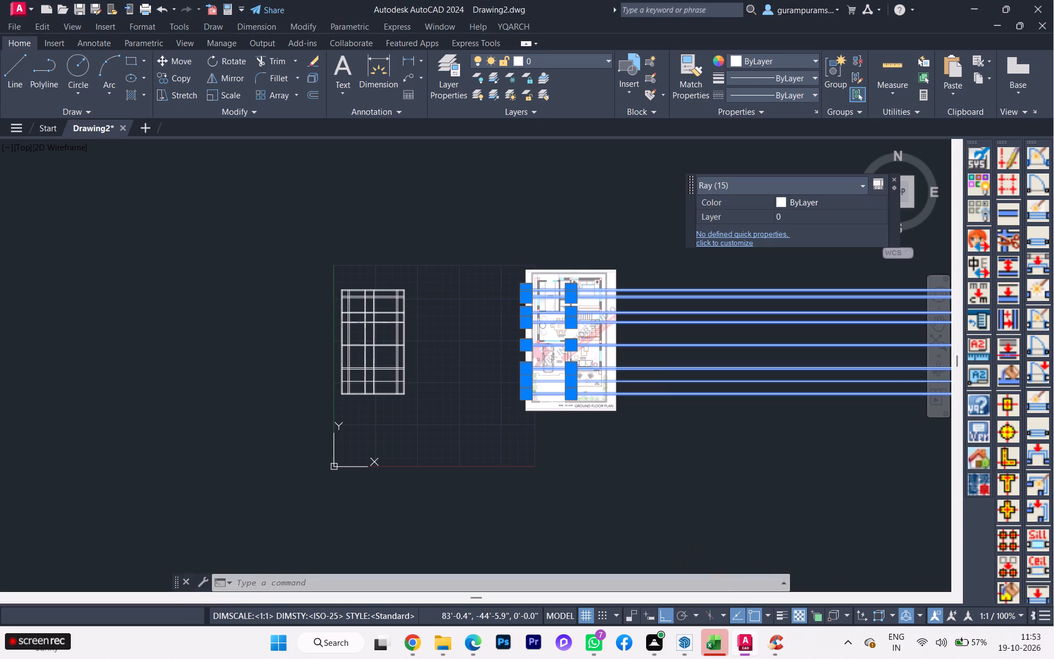
key("Delete")
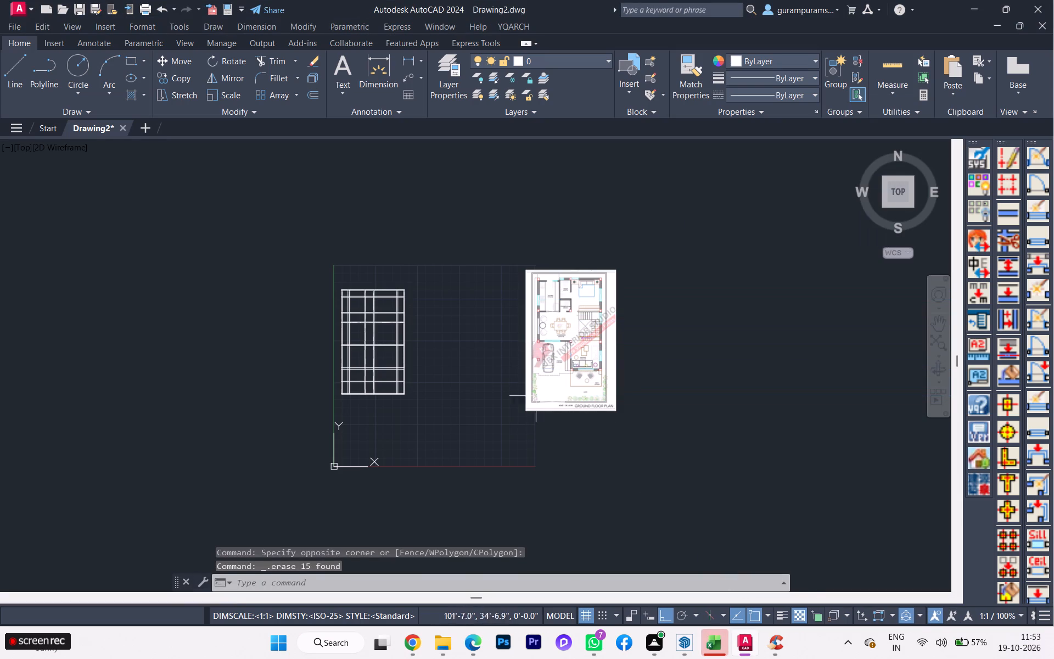
Trim all the inner vertical lines crossing the lawn strip, between the single horizontal line and the bottom boundary wall.
scroll(403, 352, "up", 3)
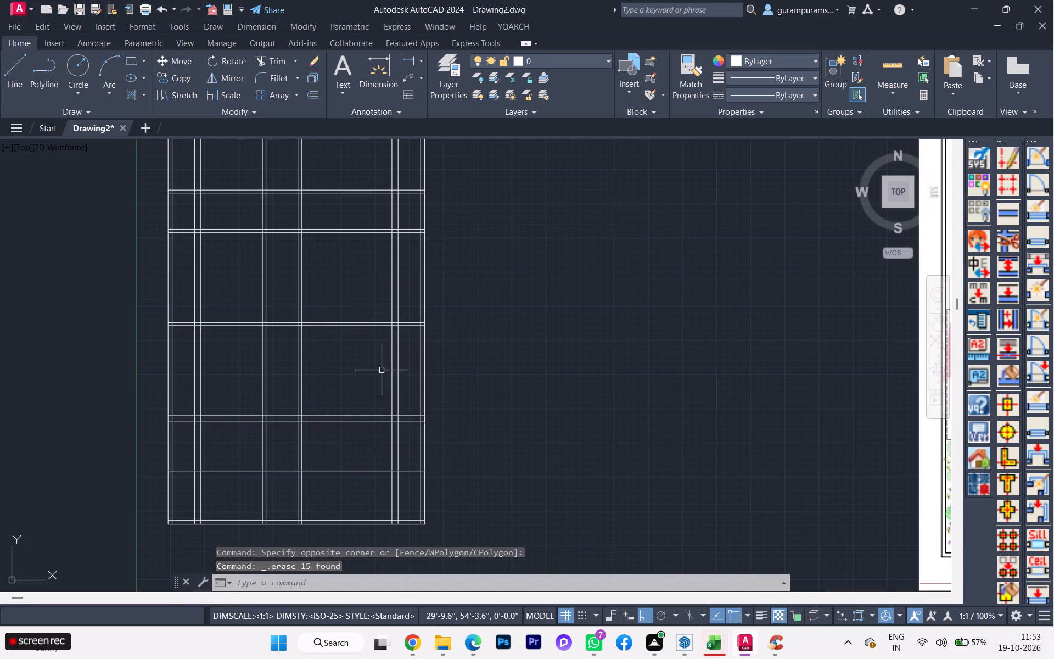
key("t")
key("r")
key("Return")
scroll(324, 284, "down", 1)
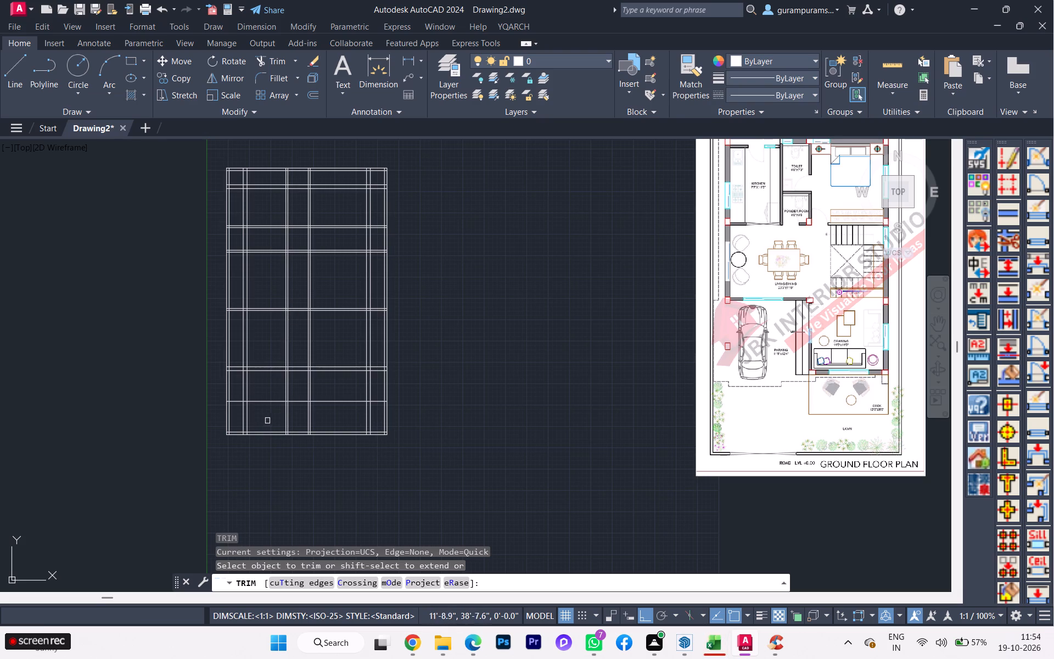
left_click(241, 421)
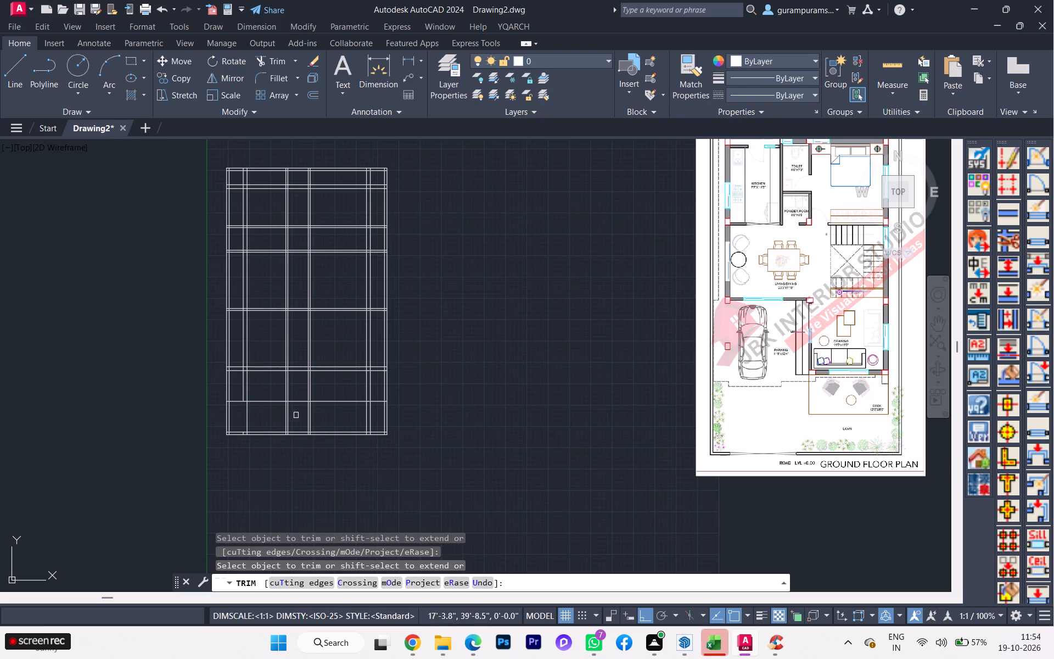
left_click_drag(324, 417, 242, 416)
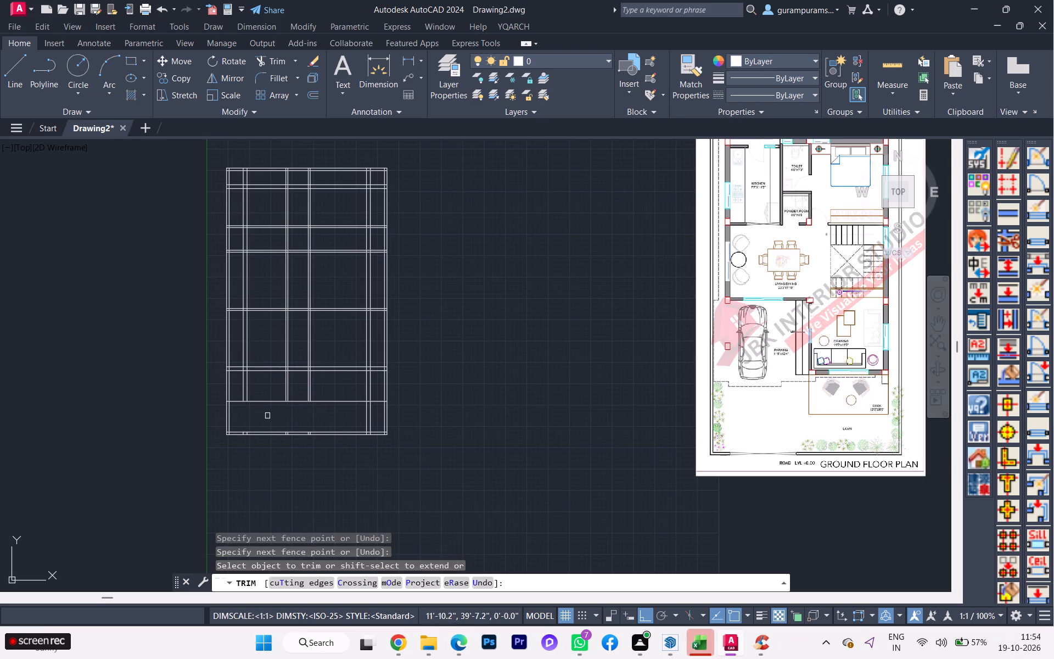
scroll(300, 411, "up", 2)
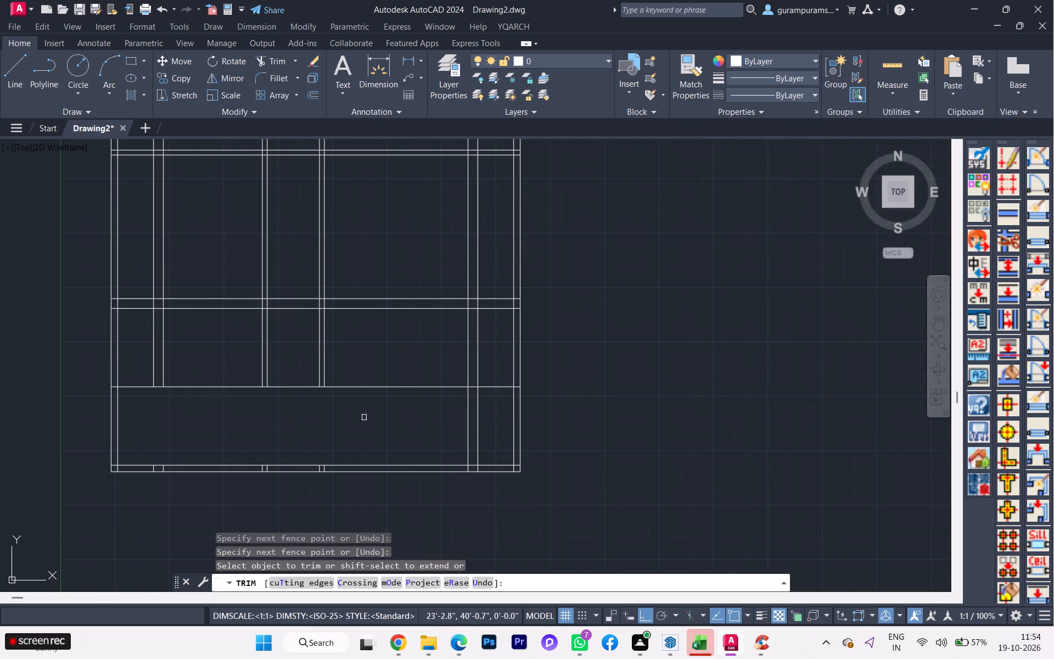
left_click(364, 417)
left_click(494, 418)
Trim the short leftover stubs of the inner vertical lines between the two lines of the bottom boundary wall.
scroll(197, 482, "up", 1)
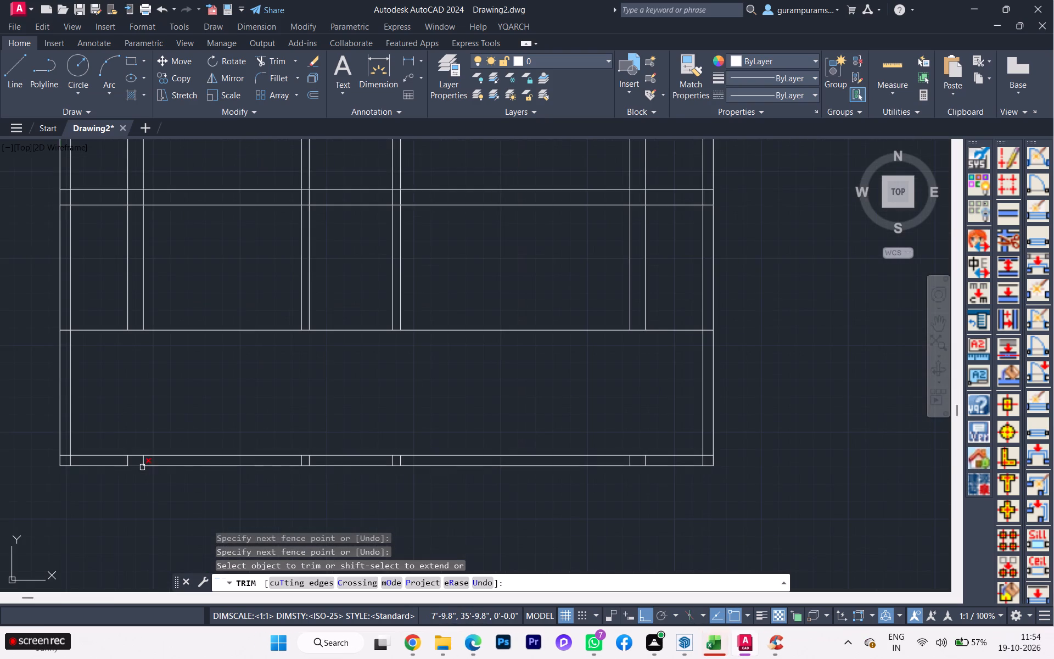
scroll(142, 467, "up", 3)
left_click(77, 442)
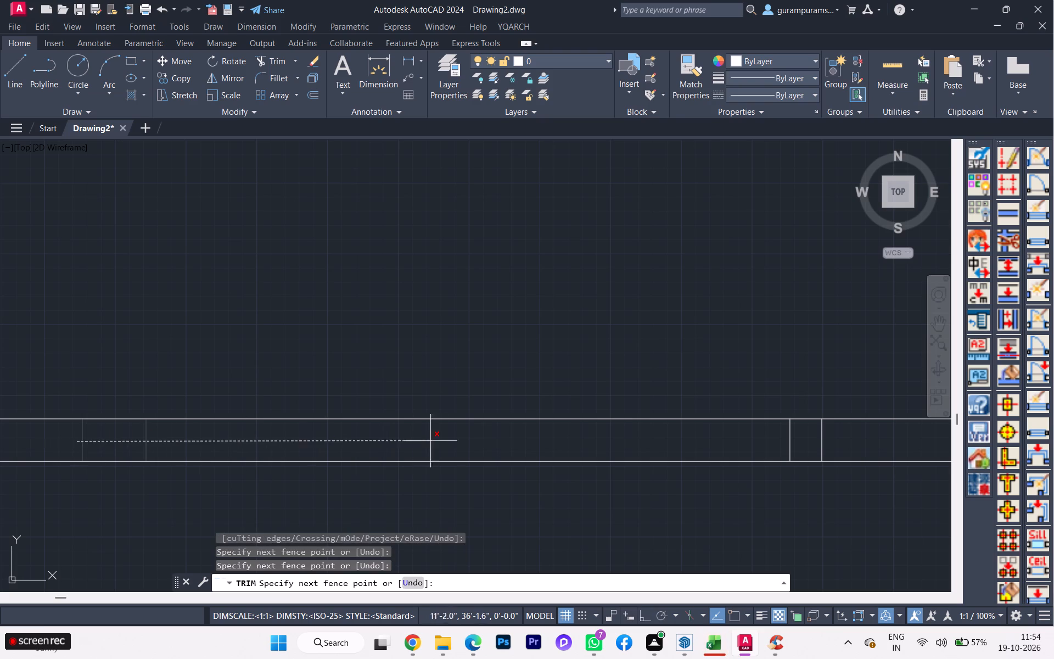
left_click(843, 442)
scroll(641, 497, "down", 2)
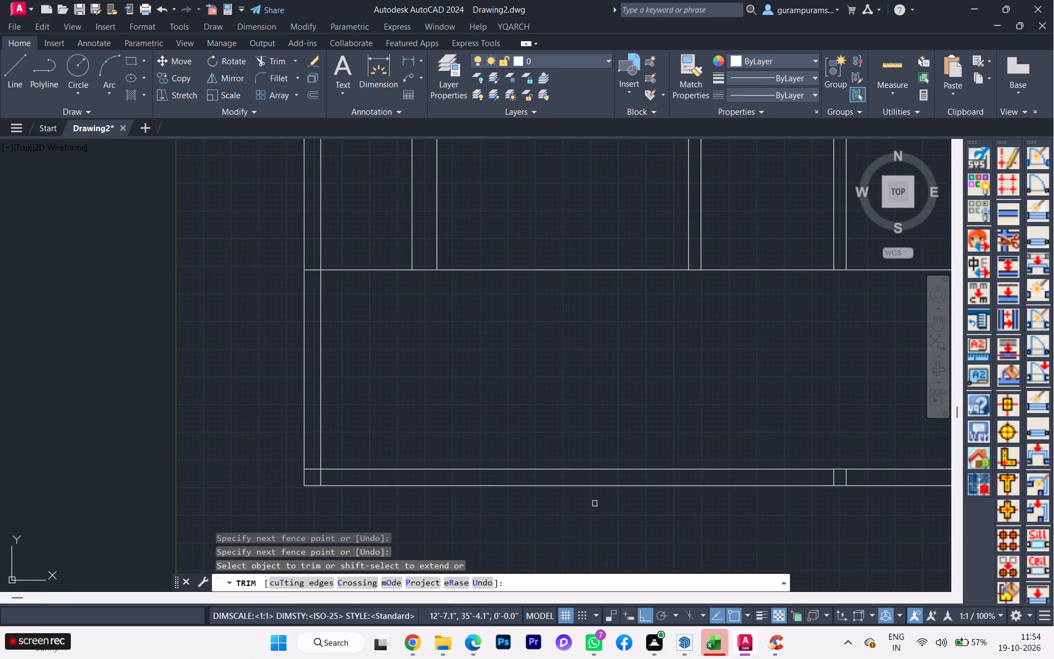
scroll(418, 511, "down", 1)
scroll(306, 516, "down", 6)
scroll(297, 514, "up", 1)
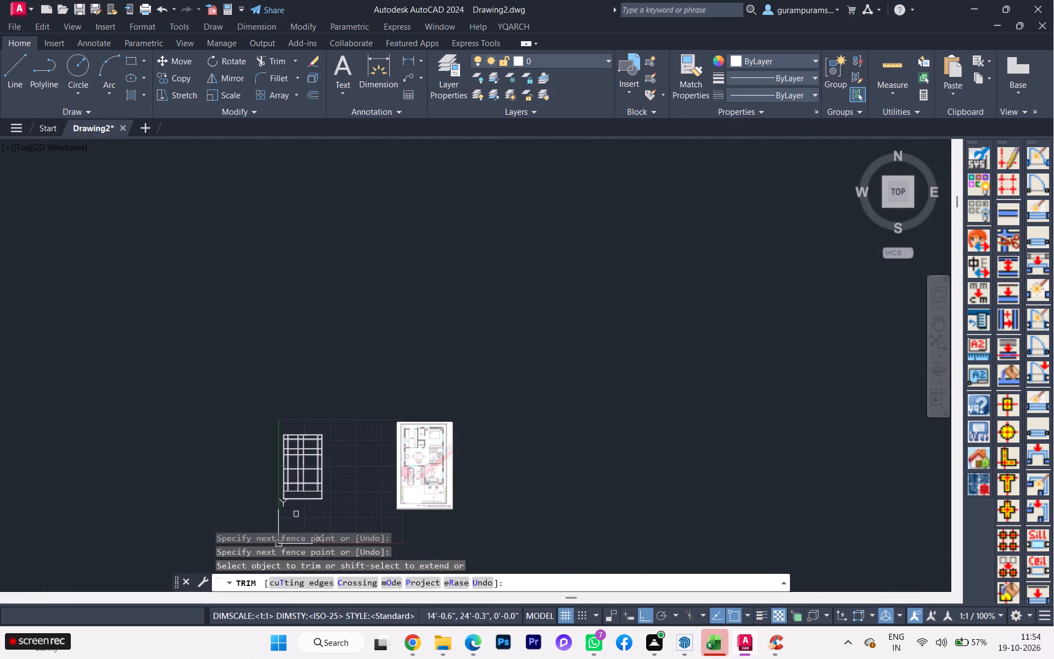
scroll(298, 515, "up", 3)
scroll(368, 452, "up", 5)
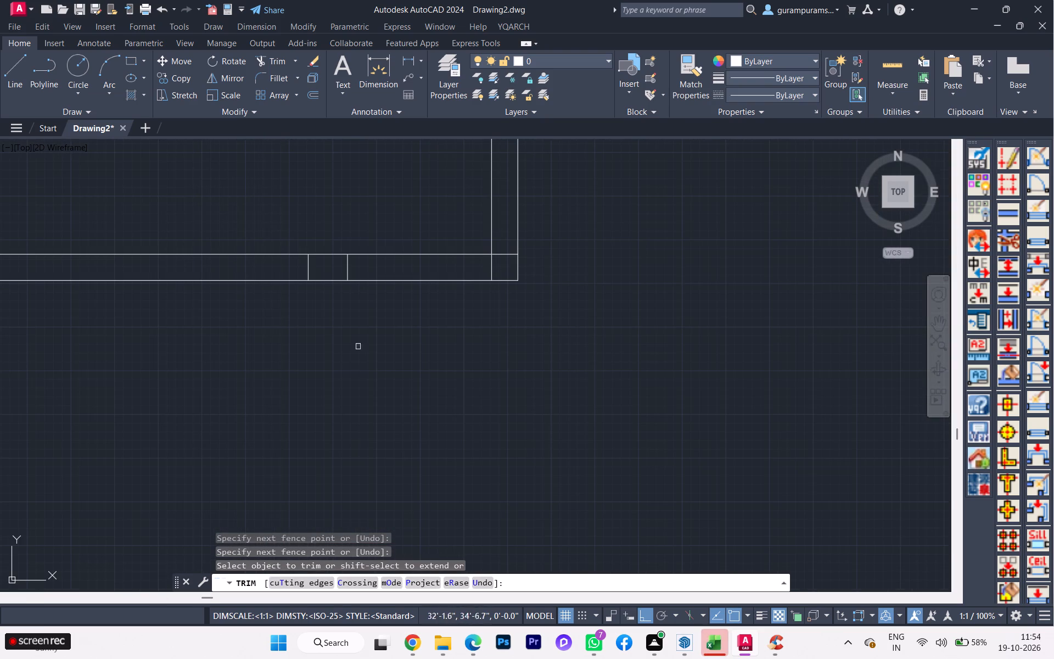
left_click(293, 271)
left_click(367, 269)
scroll(475, 313, "down", 3)
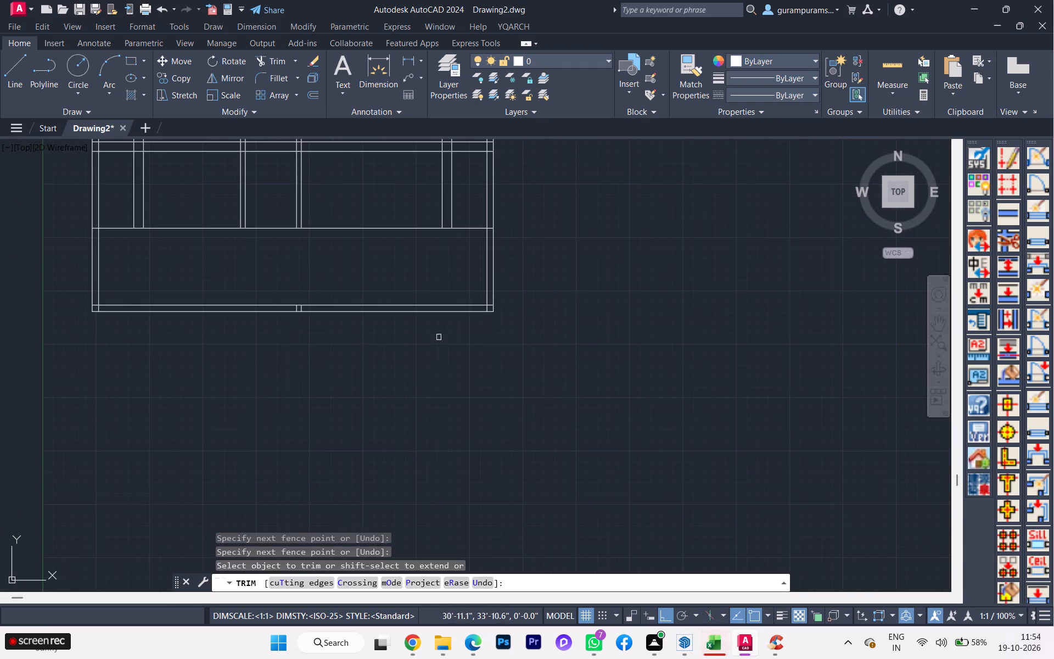
scroll(271, 325, "up", 3)
left_click(337, 256)
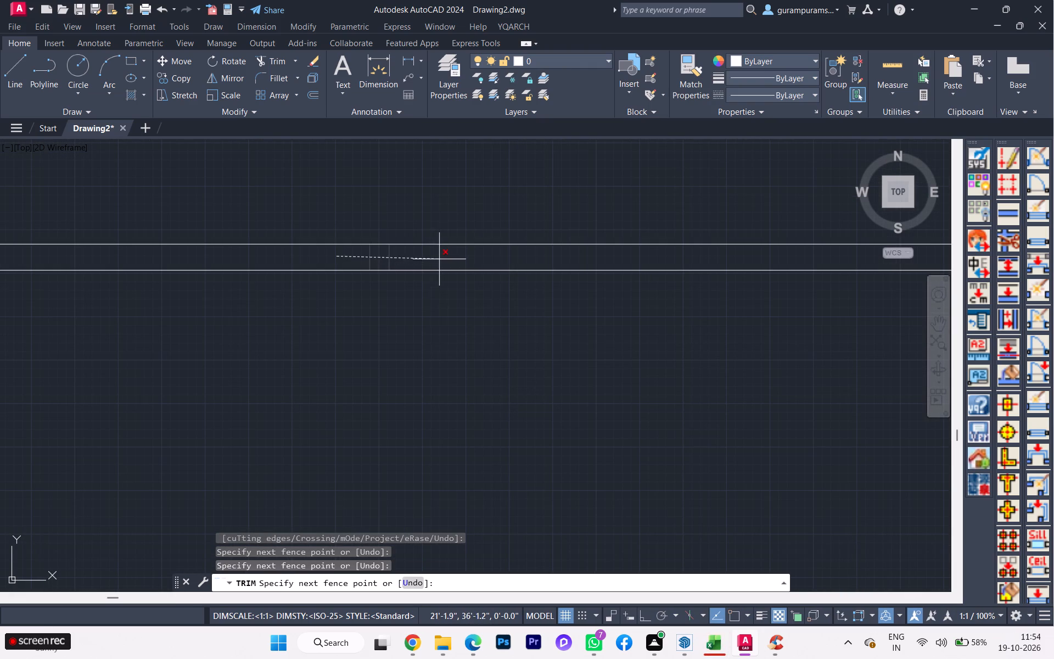
left_click(439, 259)
Trim the single horizontal line above the lawn strip from the third inner vertical pair back to the first inner pair.
scroll(496, 316, "down", 1)
scroll(497, 316, "up", 1)
scroll(498, 317, "down", 3)
scroll(544, 346, "down", 3)
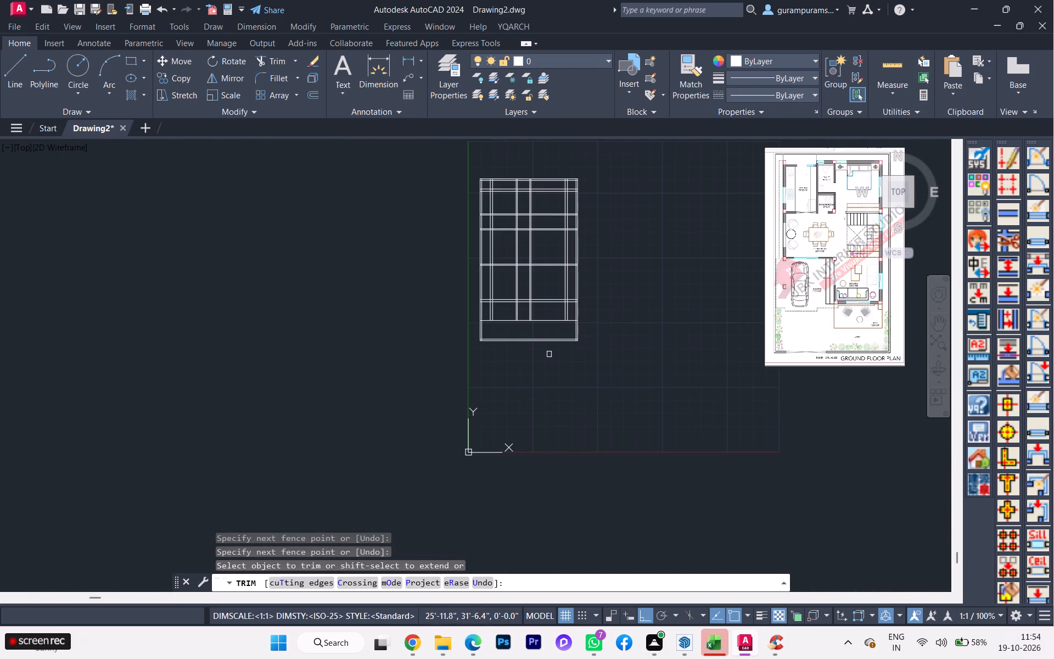
scroll(534, 327, "up", 2)
scroll(527, 331, "down", 2)
scroll(499, 341, "up", 1)
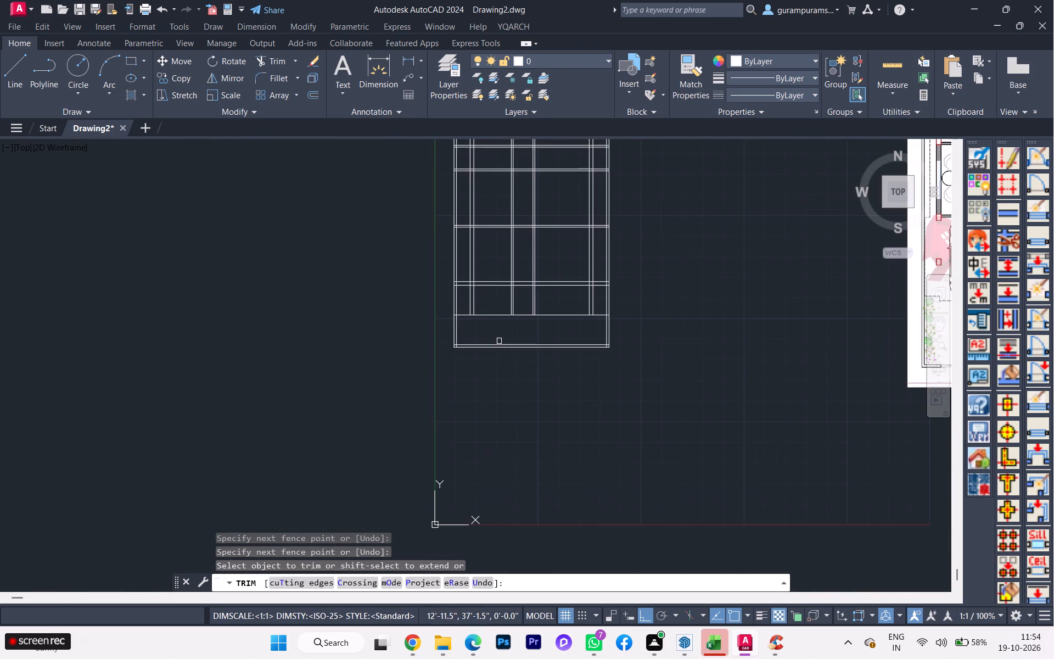
scroll(499, 341, "down", 1)
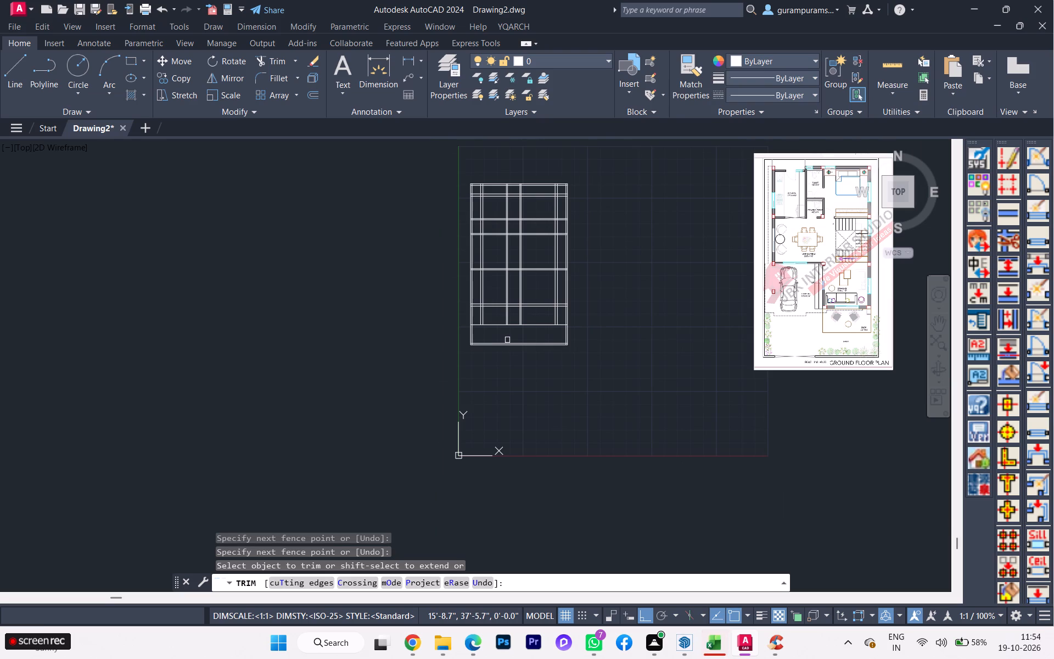
scroll(515, 329, "up", 2)
left_click(517, 318)
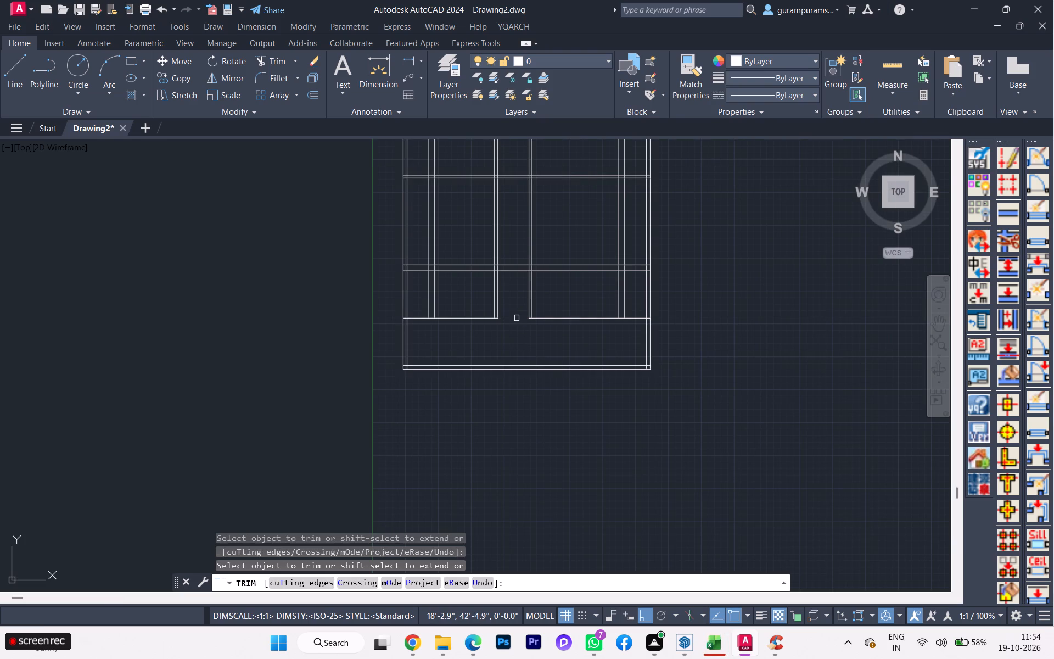
left_click(478, 320)
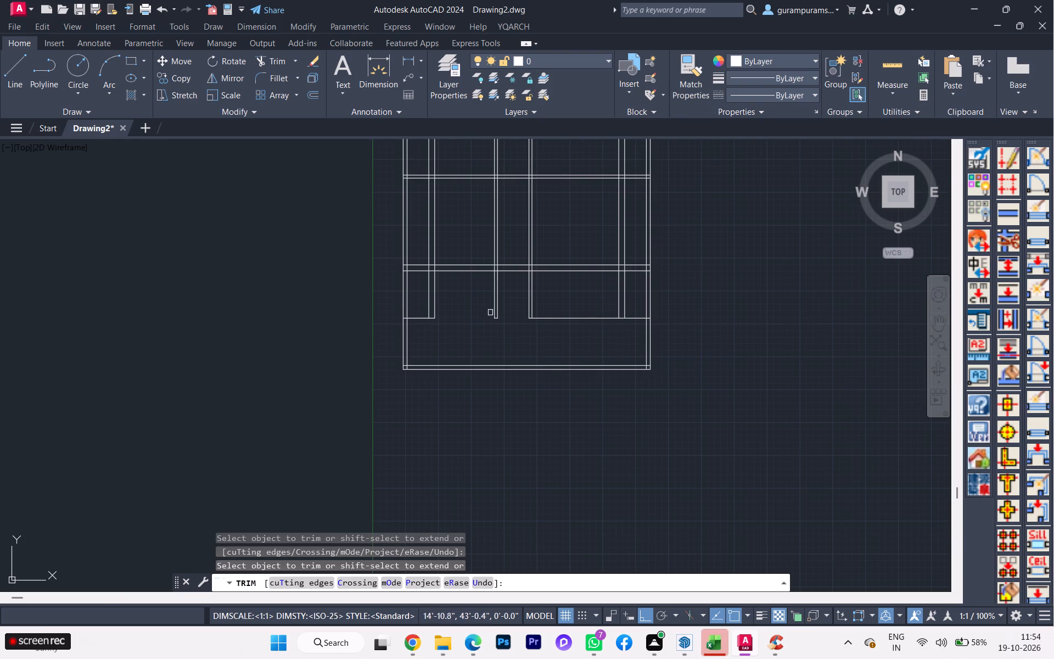
Trim the second inner vertical pair below the lowest double horizontal wall line, including the leftover piece at its lower end.
left_click(494, 310)
left_click(504, 322)
left_click(496, 315)
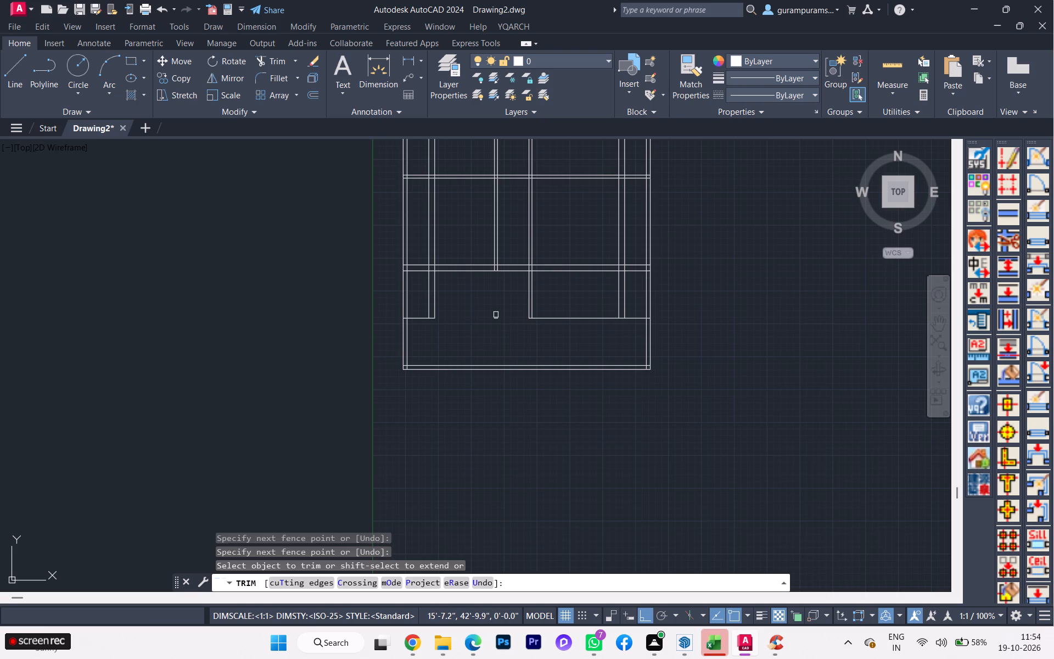
left_click(496, 318)
Trim the remaining left end of the single horizontal line, including its stub inside the left boundary wall.
left_click(428, 318)
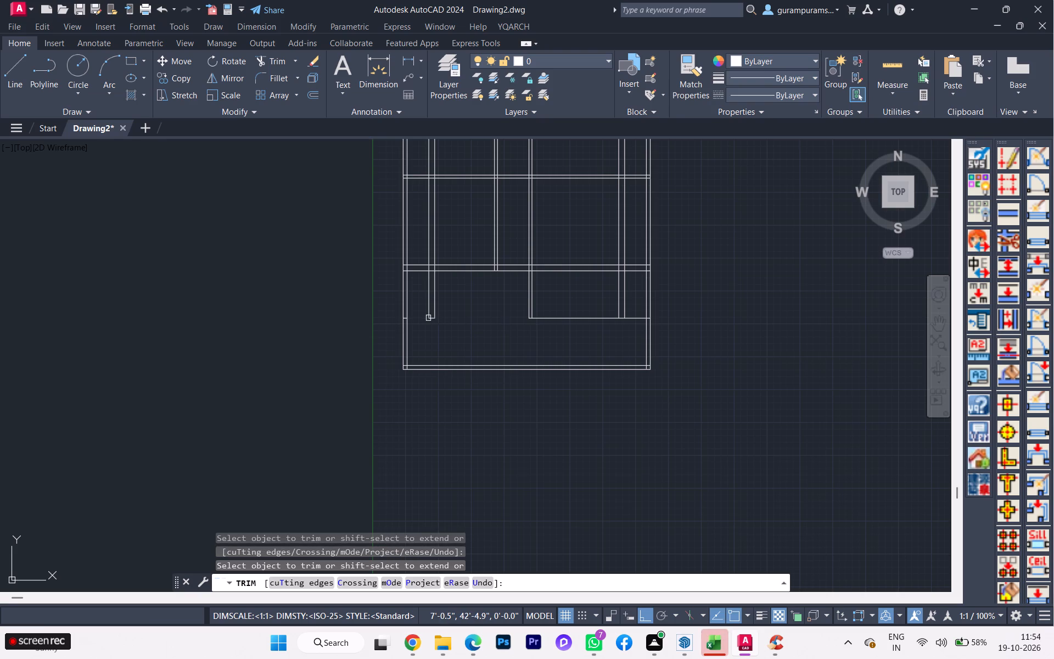
left_click(433, 317)
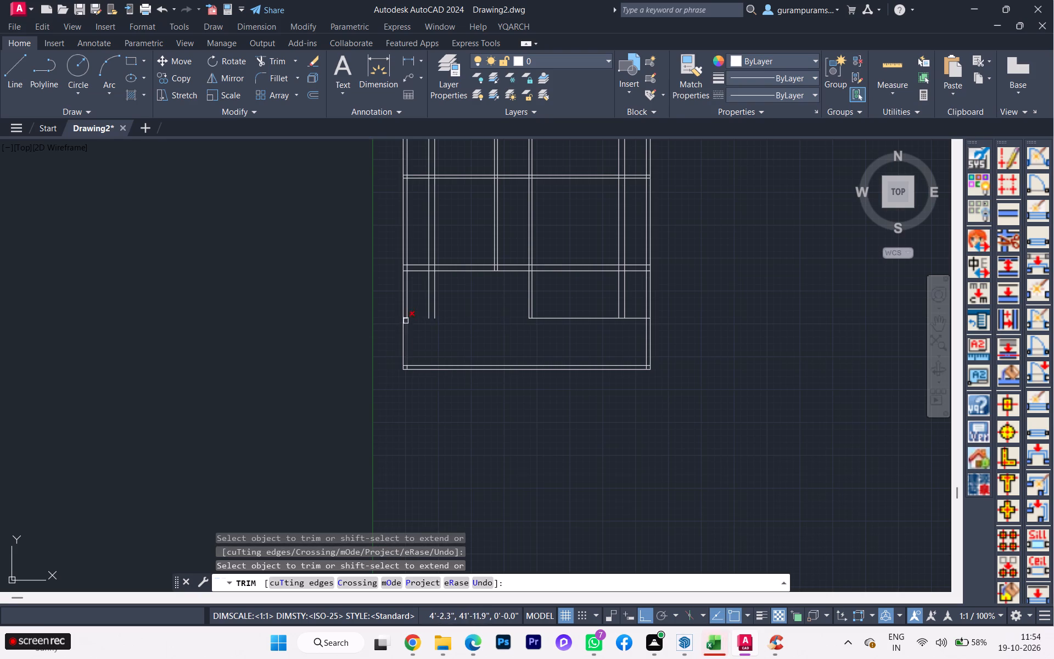
scroll(406, 318, "up", 2)
scroll(406, 318, "down", 1)
scroll(406, 318, "up", 1)
left_click(401, 313)
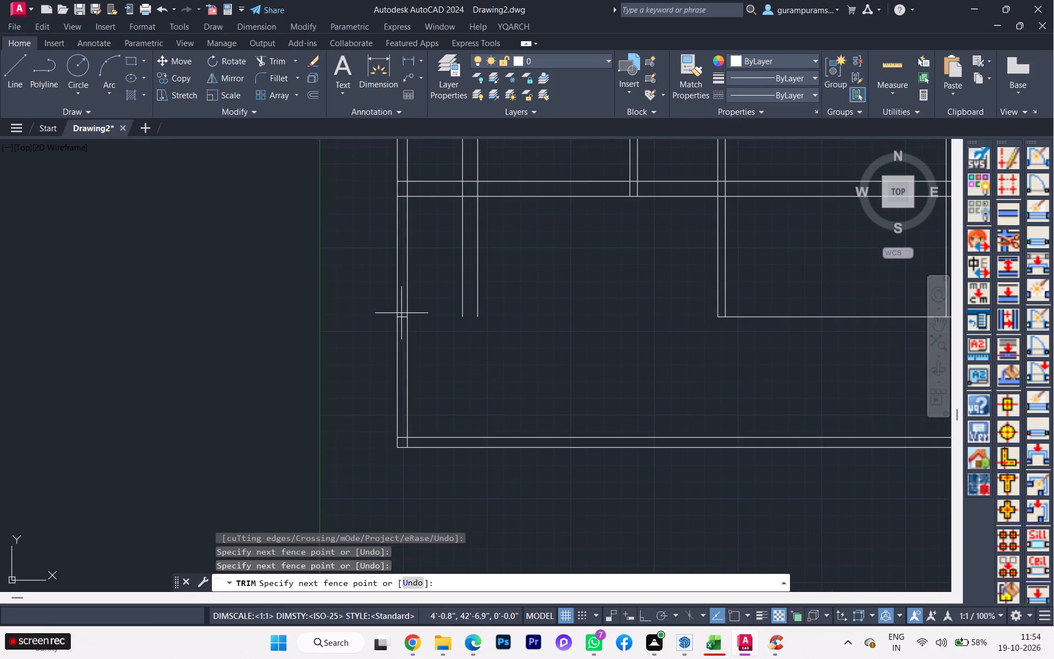
left_click(401, 323)
Trim the first inner vertical pair below the lowest double horizontal wall line, including its leftover piece.
left_click(502, 318)
left_click(463, 300)
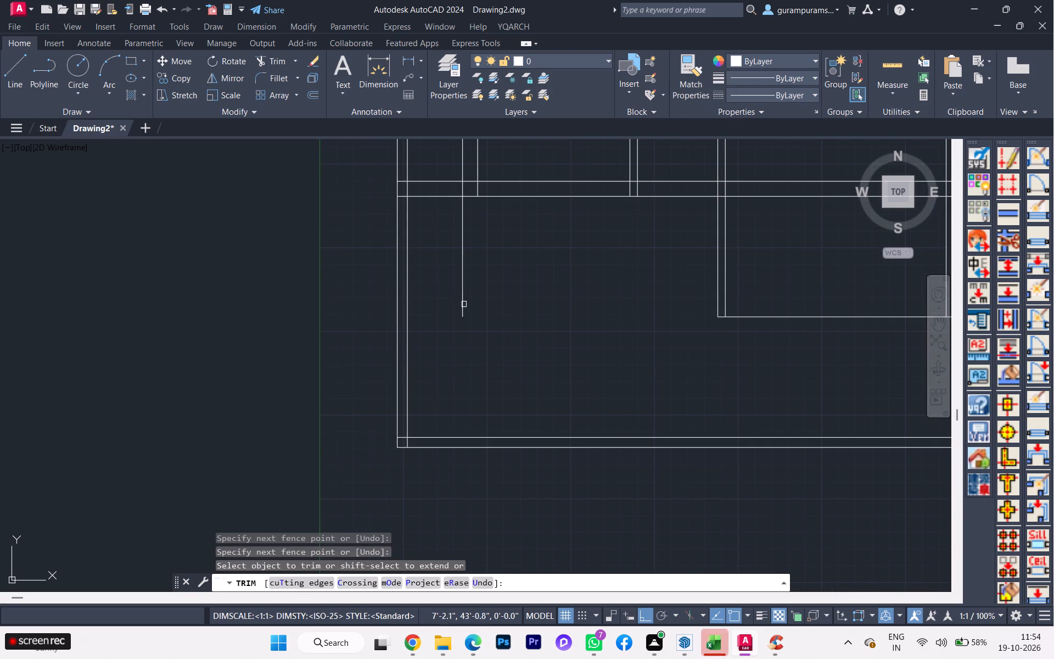
left_click(466, 308)
left_click(461, 298)
Below the lowest double horizontal wall line, trim the facing inner lines of the third and fourth vertical pairs, leaving a single-line outline.
scroll(470, 314, "down", 4)
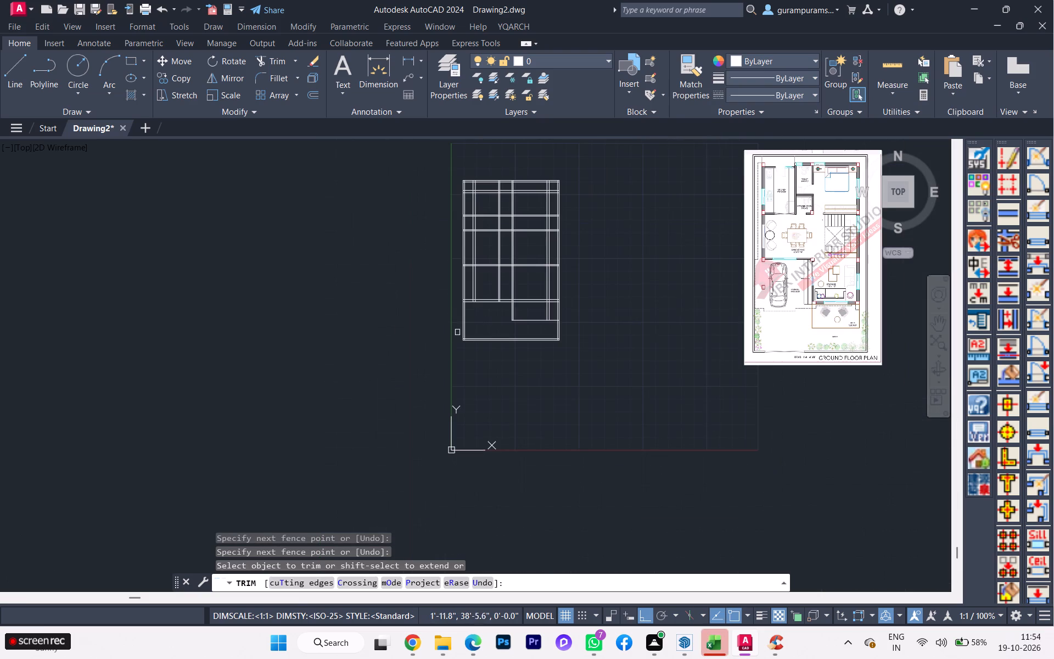
scroll(499, 322, "up", 1)
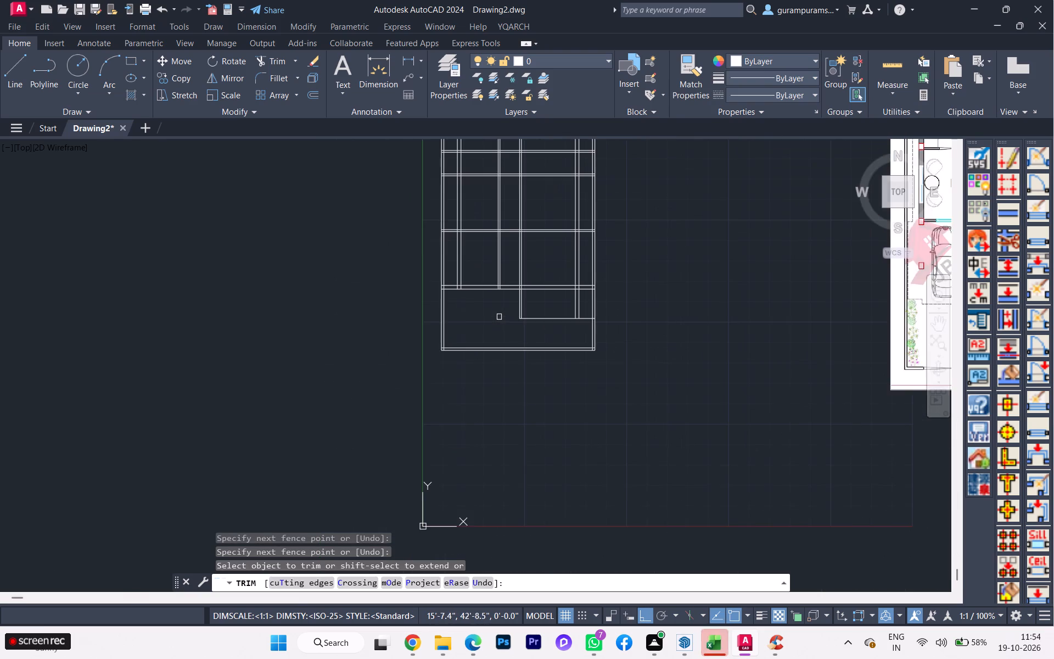
scroll(501, 320, "down", 1)
scroll(518, 315, "up", 2)
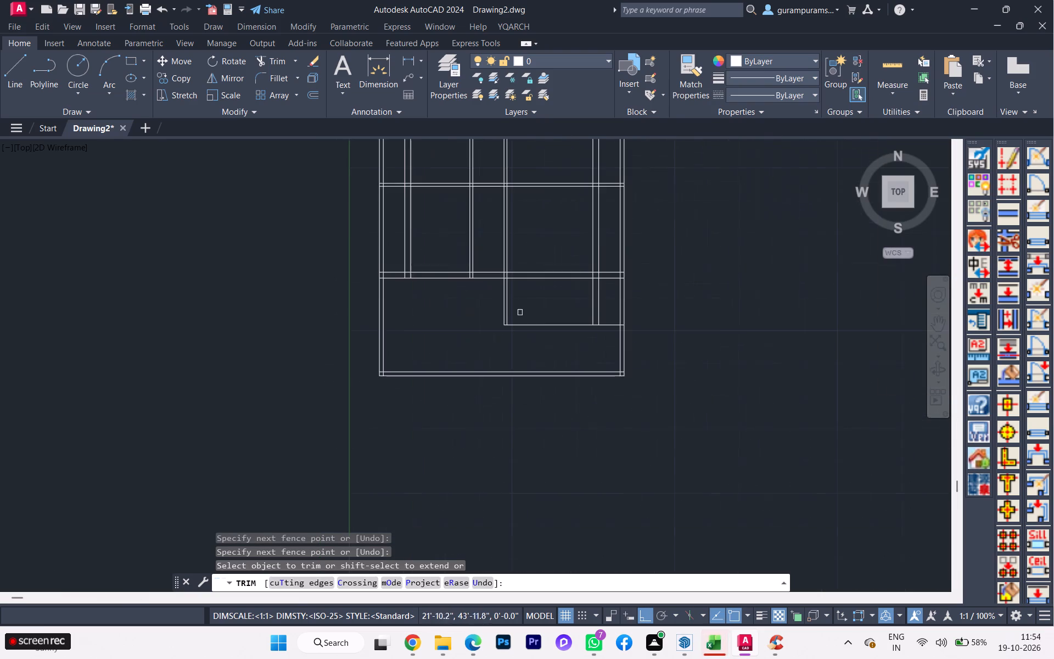
scroll(524, 309, "up", 3)
left_click(461, 340)
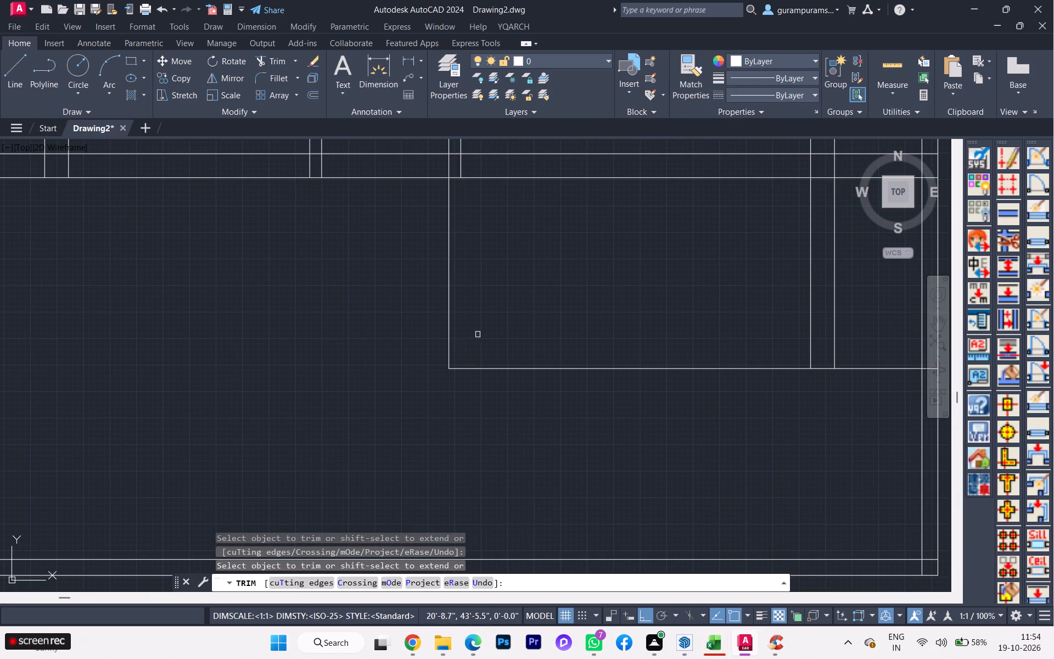
scroll(489, 334, "down", 3)
scroll(573, 337, "up", 1)
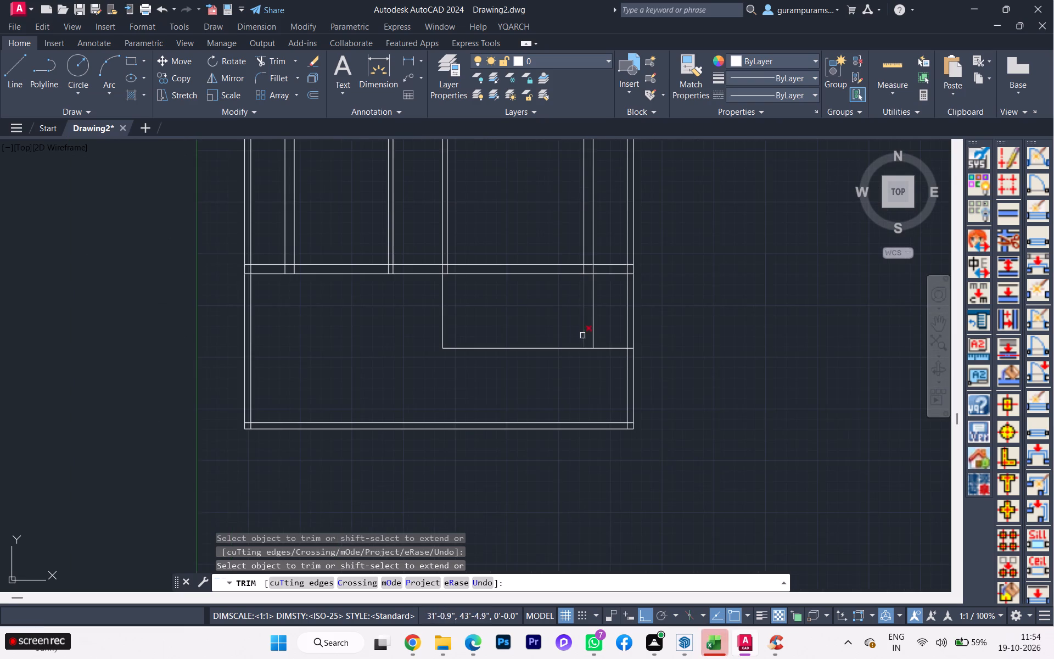
scroll(582, 336, "down", 1)
scroll(415, 358, "down", 2)
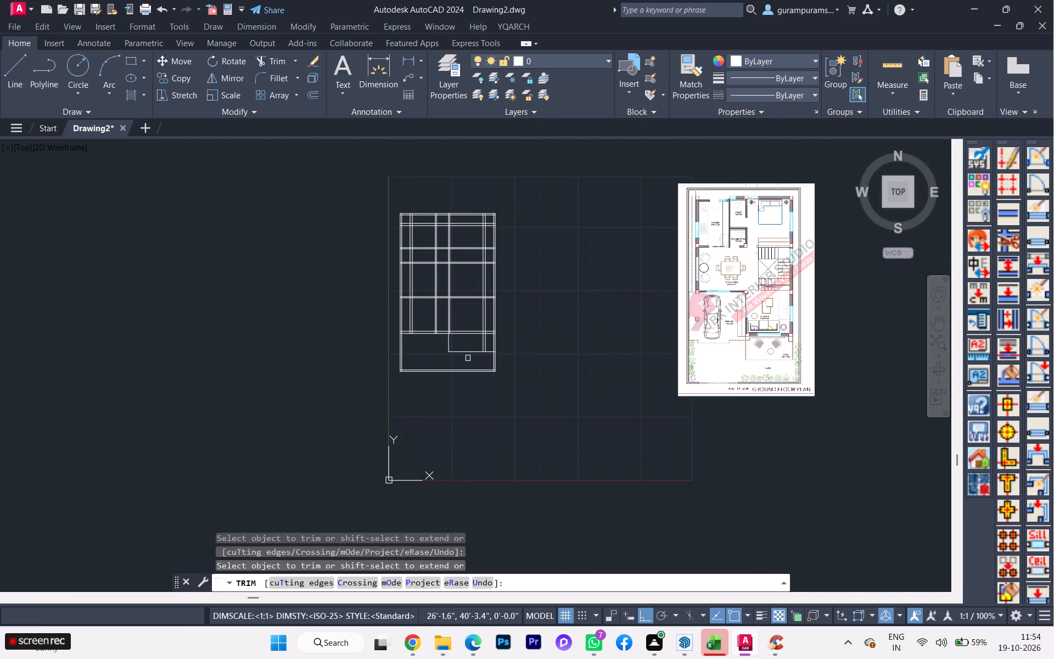
scroll(468, 358, "up", 1)
scroll(468, 358, "down", 1)
scroll(468, 358, "up", 3)
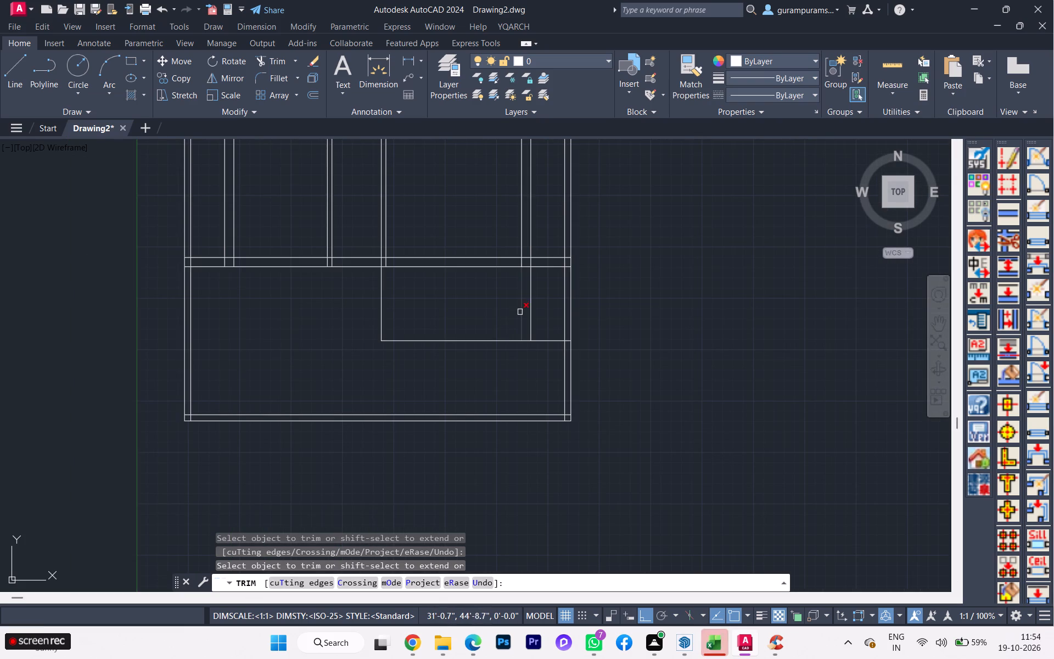
left_click(522, 309)
Trim the single horizontal line beyond the fourth inner vertical pair, including its stub inside the right boundary wall.
left_click(544, 341)
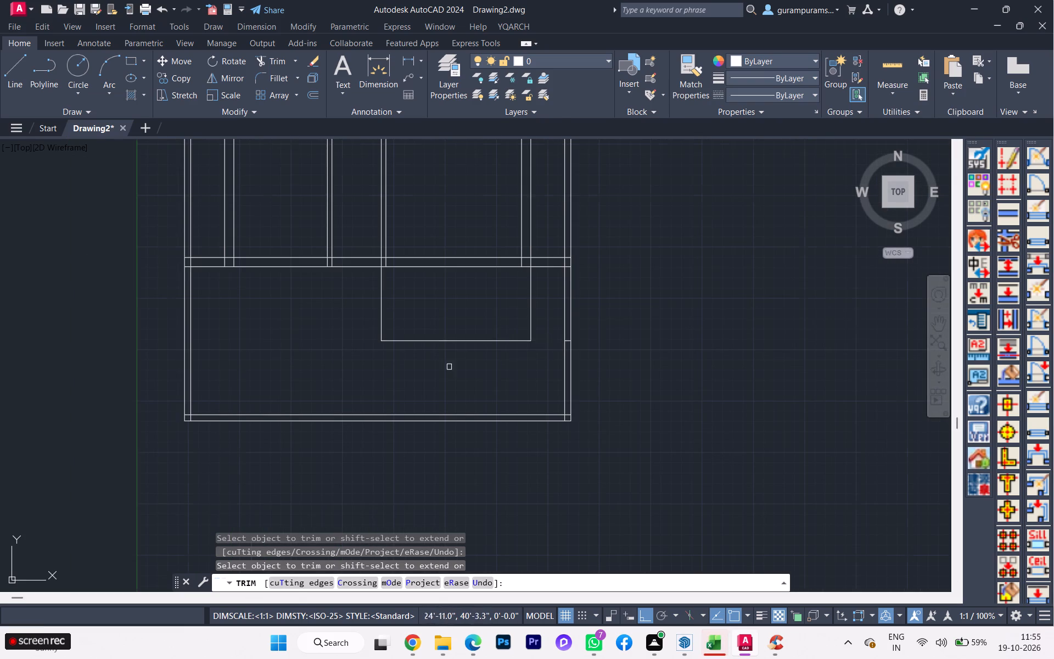
scroll(442, 368, "down", 3)
scroll(699, 360, "up", 3)
scroll(718, 366, "down", 6)
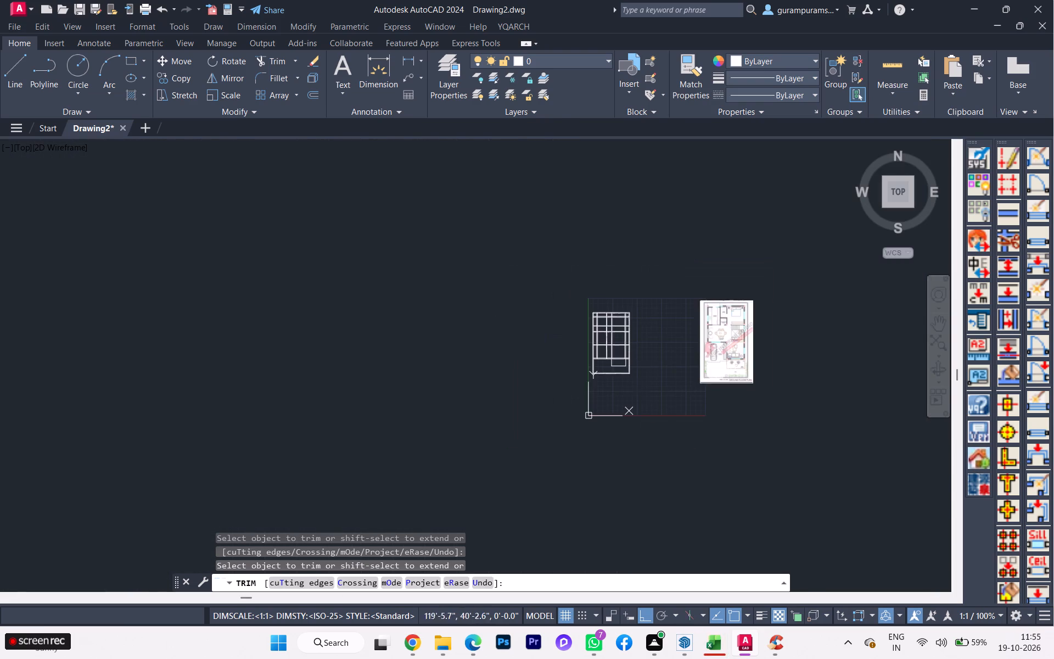
scroll(708, 368, "down", 1)
scroll(688, 366, "up", 4)
scroll(455, 375, "up", 3)
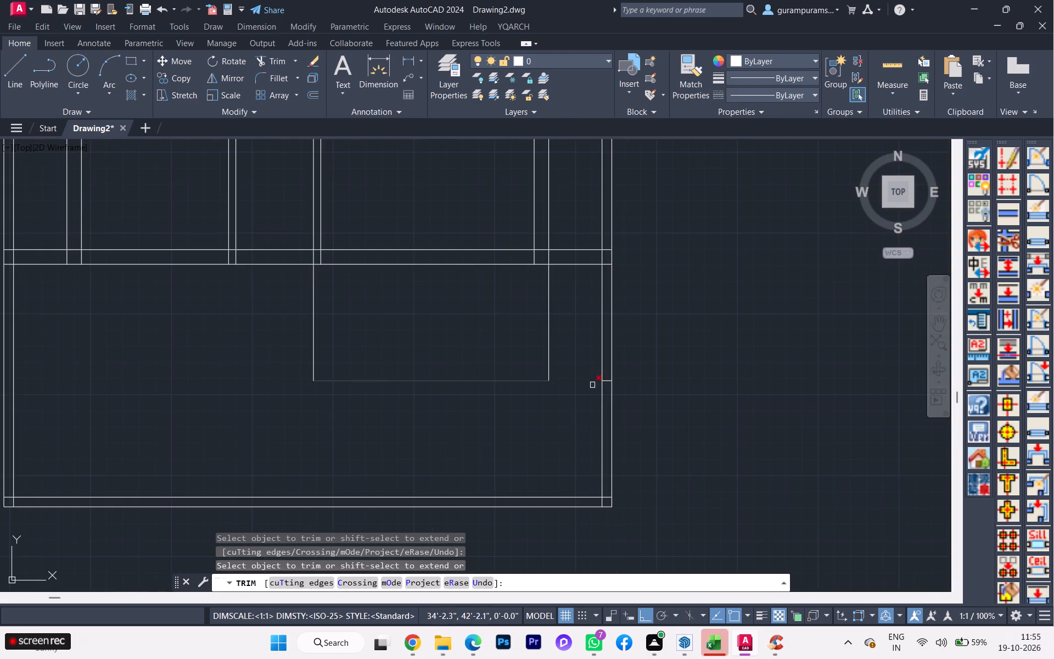
scroll(592, 385, "up", 3)
left_click(647, 370)
Trim the lowest double horizontal wall line beyond the fourth inner vertical pair, including its two stubs inside the right boundary wall.
scroll(650, 377, "down", 3)
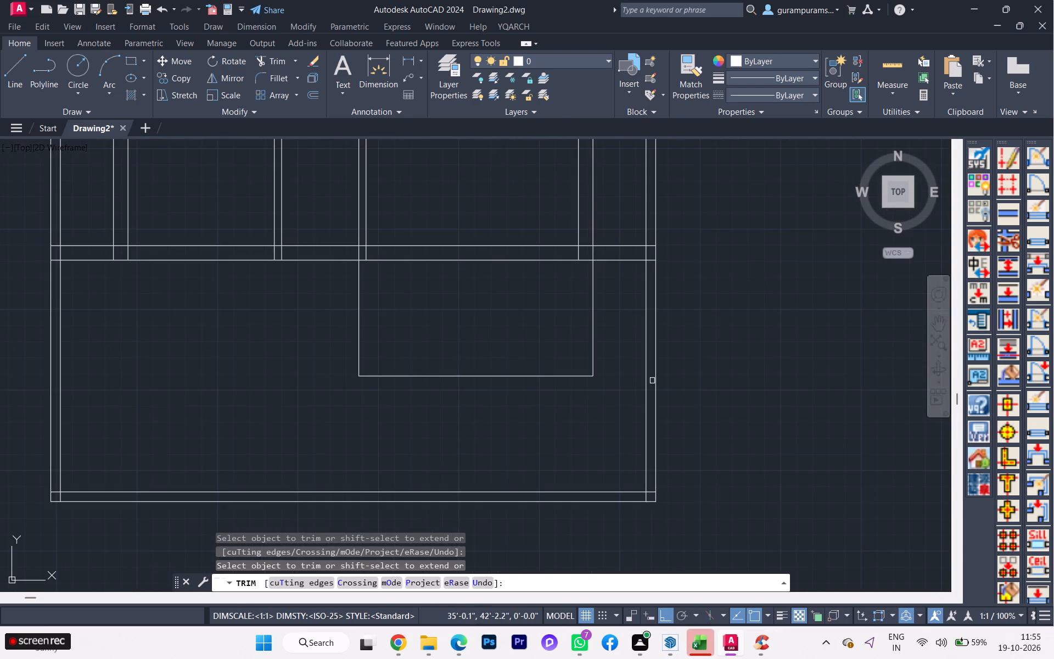
scroll(652, 379, "down", 4)
scroll(625, 351, "up", 2)
scroll(592, 373, "down", 1)
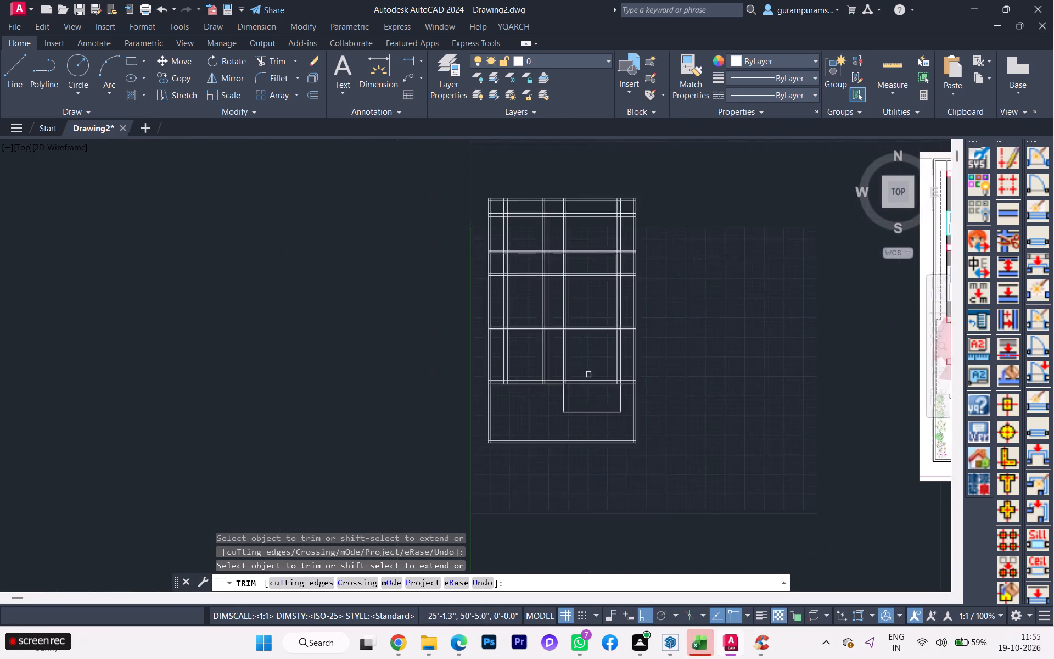
scroll(588, 375, "down", 1)
scroll(593, 401, "up", 1)
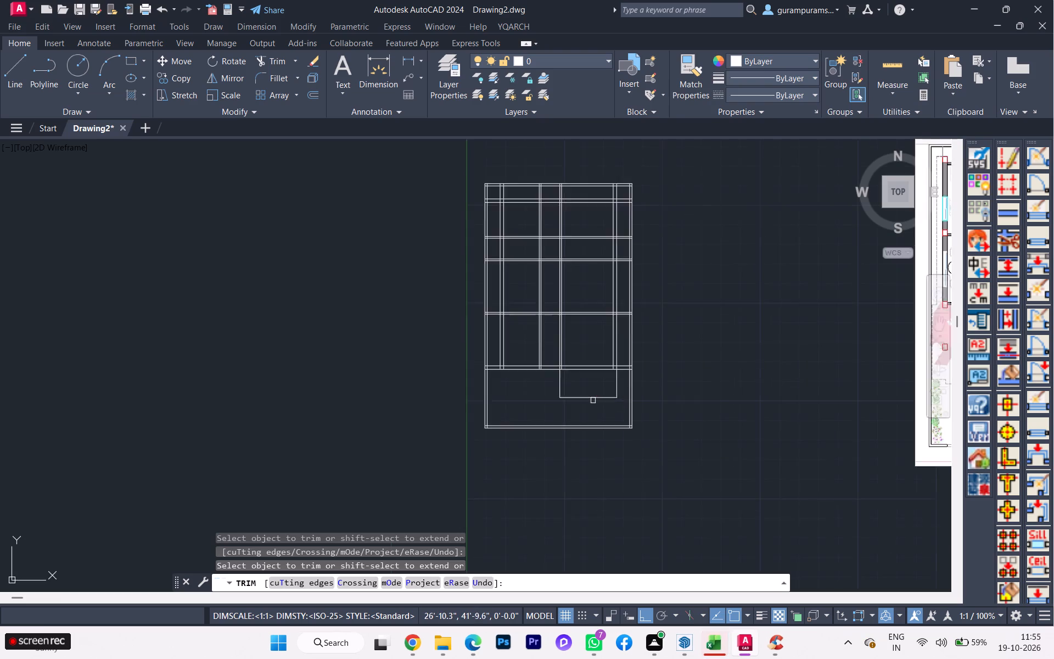
scroll(593, 400, "up", 1)
scroll(593, 400, "down", 2)
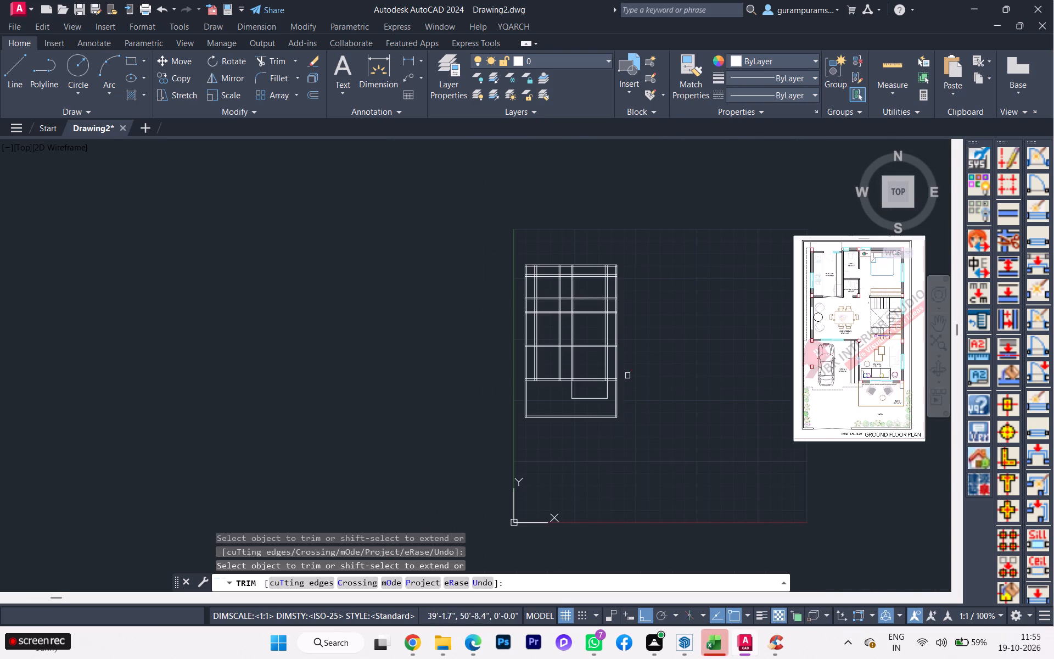
scroll(630, 368, "up", 2)
scroll(590, 400, "up", 2)
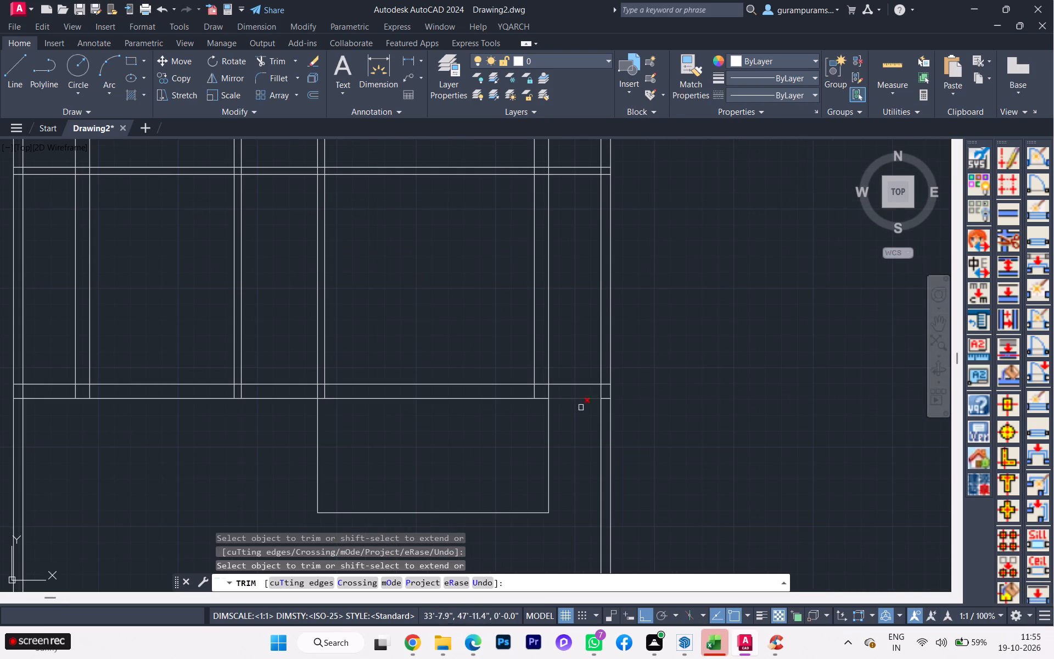
left_click(578, 415)
left_click(574, 343)
scroll(595, 390, "up", 3)
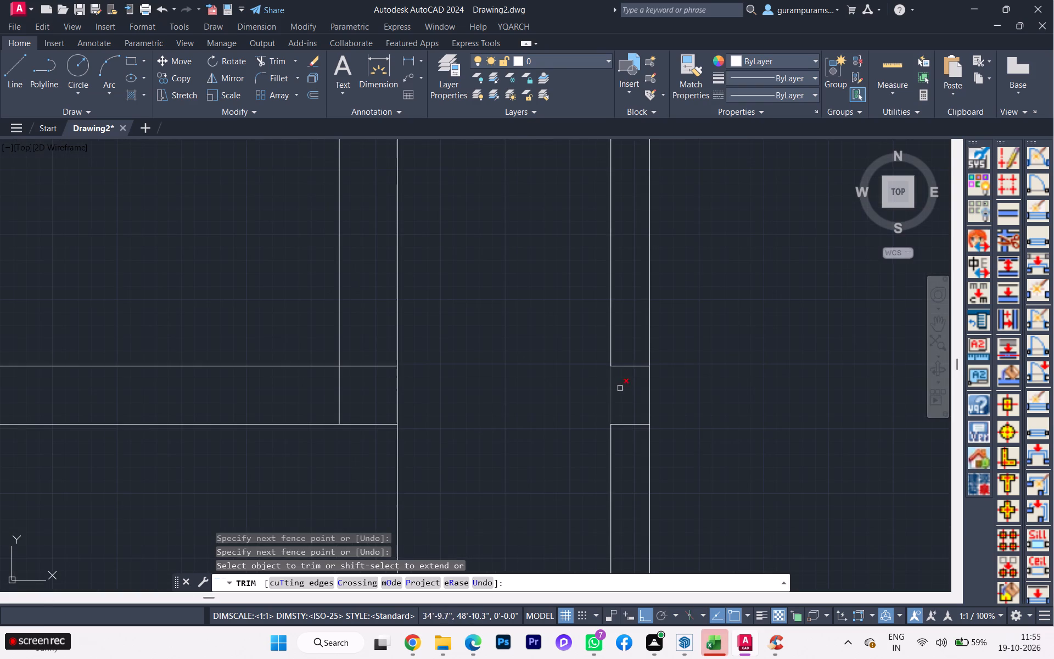
left_click(626, 365)
left_click(629, 425)
Trim the four upper double horizontal wall lines in the gap between the fourth inner vertical pair and the right boundary wall.
scroll(631, 430, "down", 1)
scroll(631, 431, "up", 1)
scroll(631, 432, "down", 1)
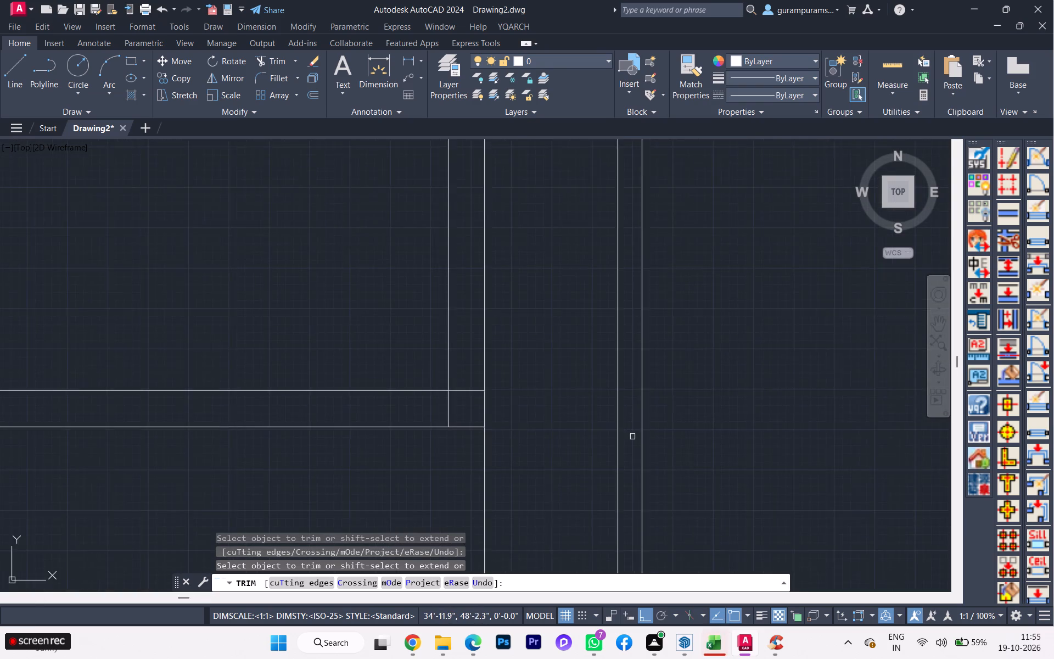
scroll(632, 437, "down", 4)
left_click(619, 396)
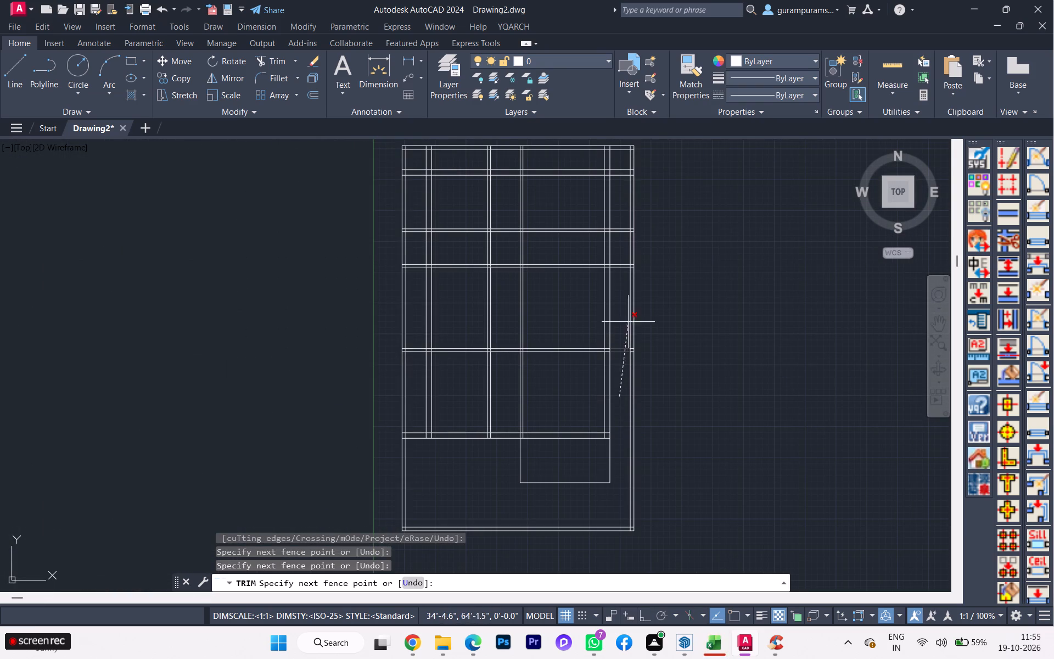
left_click(621, 165)
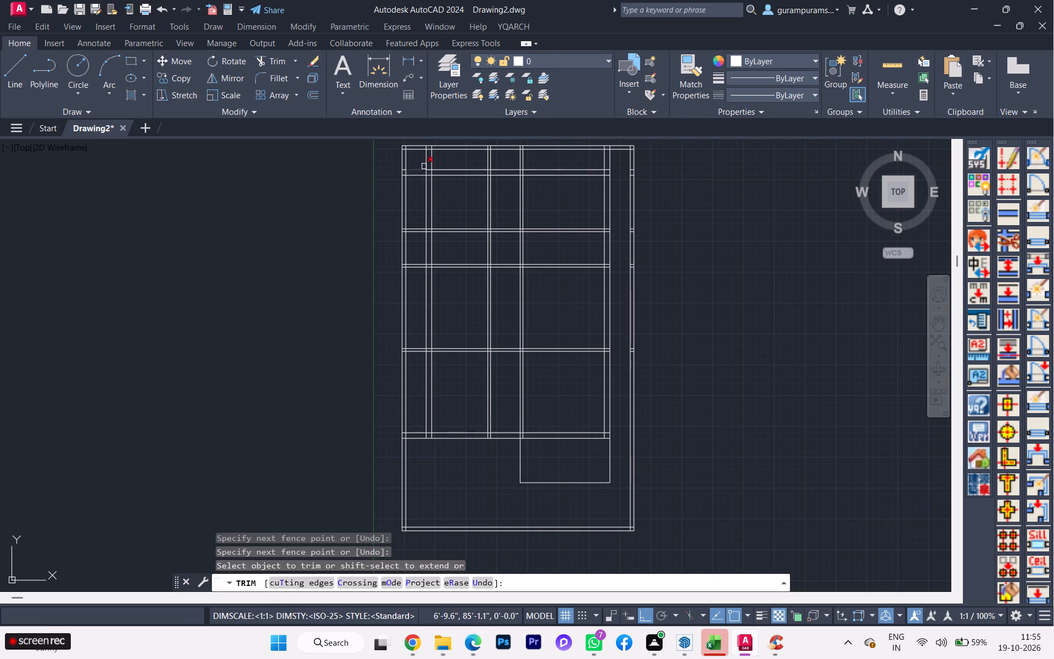
Trim the inner vertical and horizontal wall pairs out of the gaps along the top and left boundary walls.
left_click(421, 161)
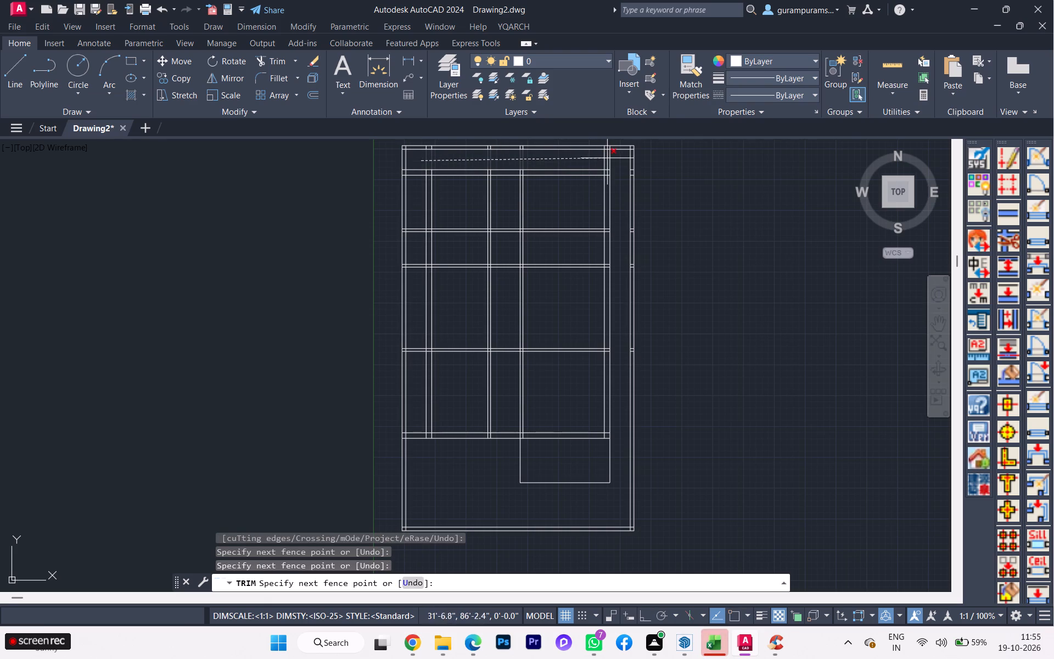
left_click(610, 159)
left_click(419, 164)
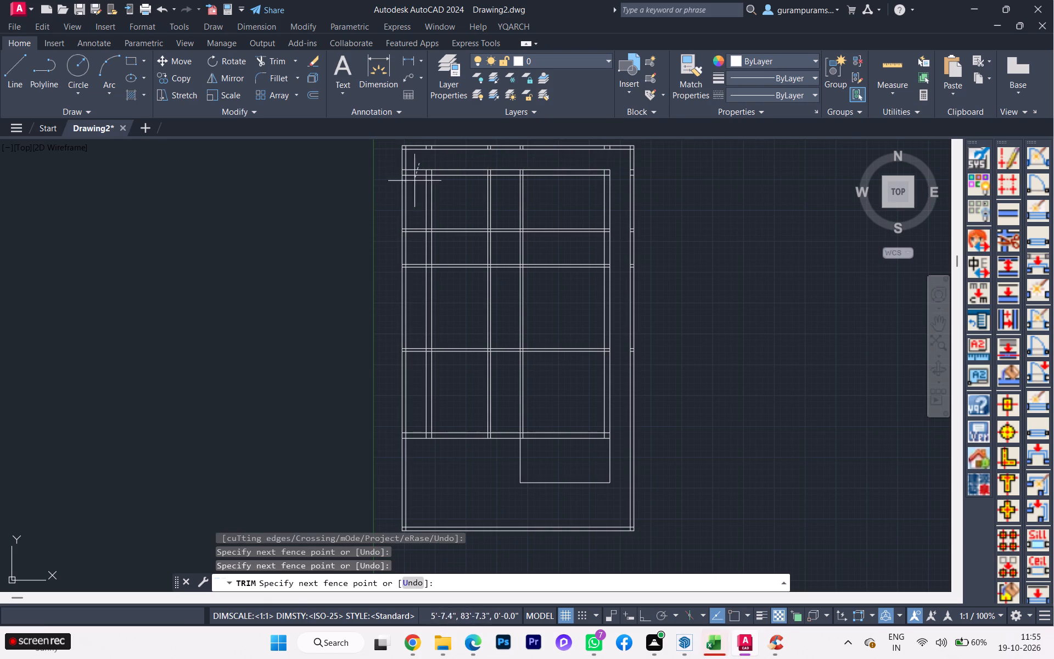
left_click(415, 453)
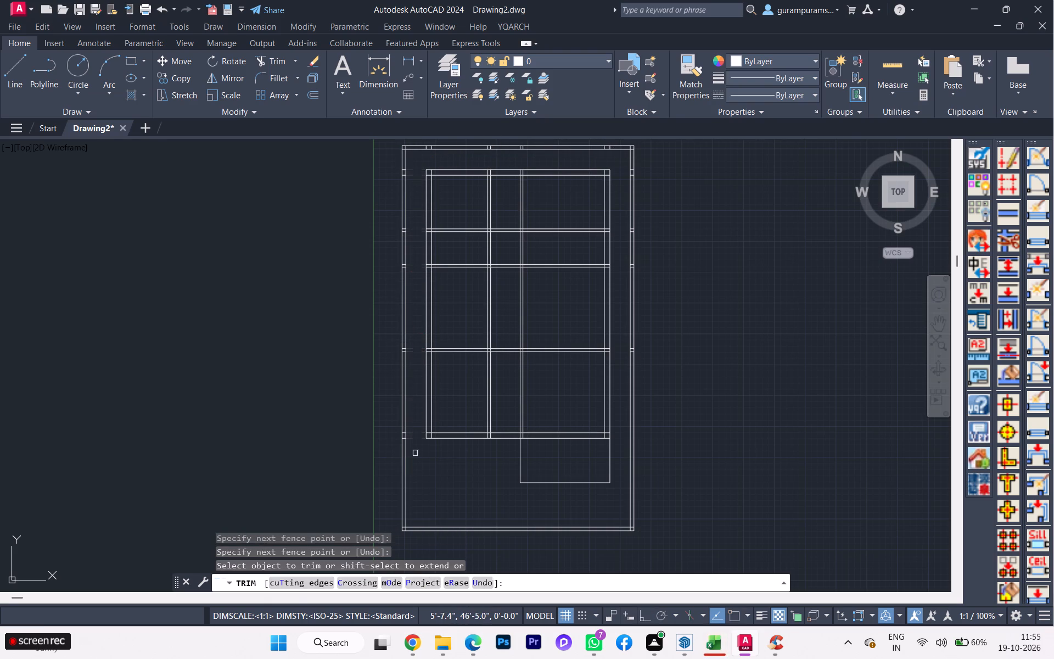
Trim the stubs of the two lowest double horizontal wall lines from inside the left boundary wall.
scroll(411, 444, "up", 4)
left_click(349, 371)
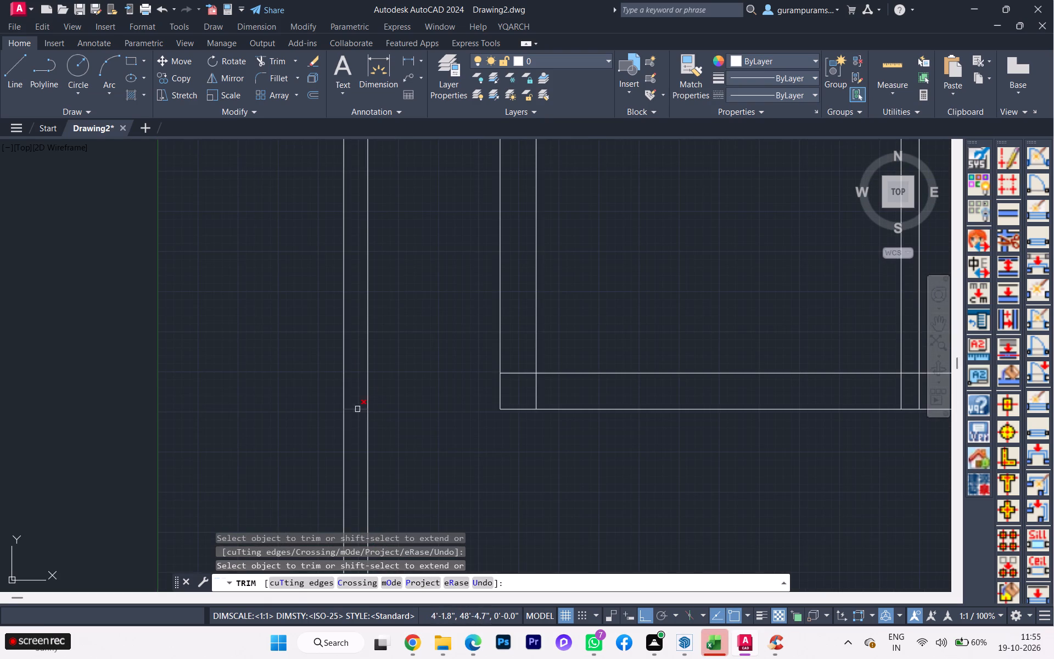
left_click(358, 410)
scroll(360, 409, "down", 3)
scroll(360, 272, "up", 3)
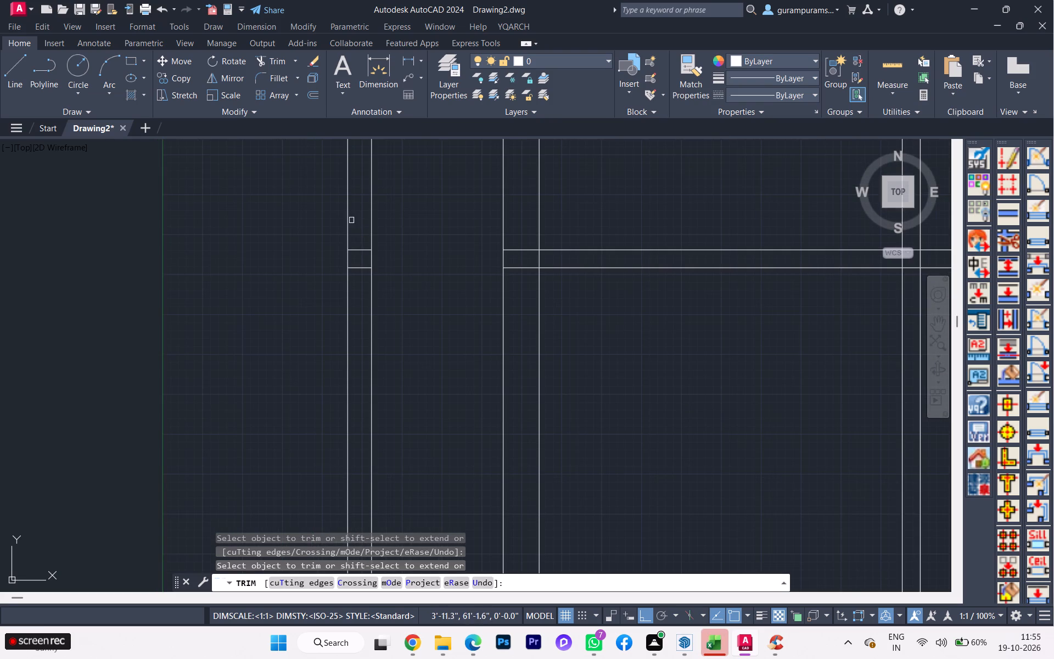
left_click(361, 238)
left_click(361, 288)
scroll(439, 293, "down", 2)
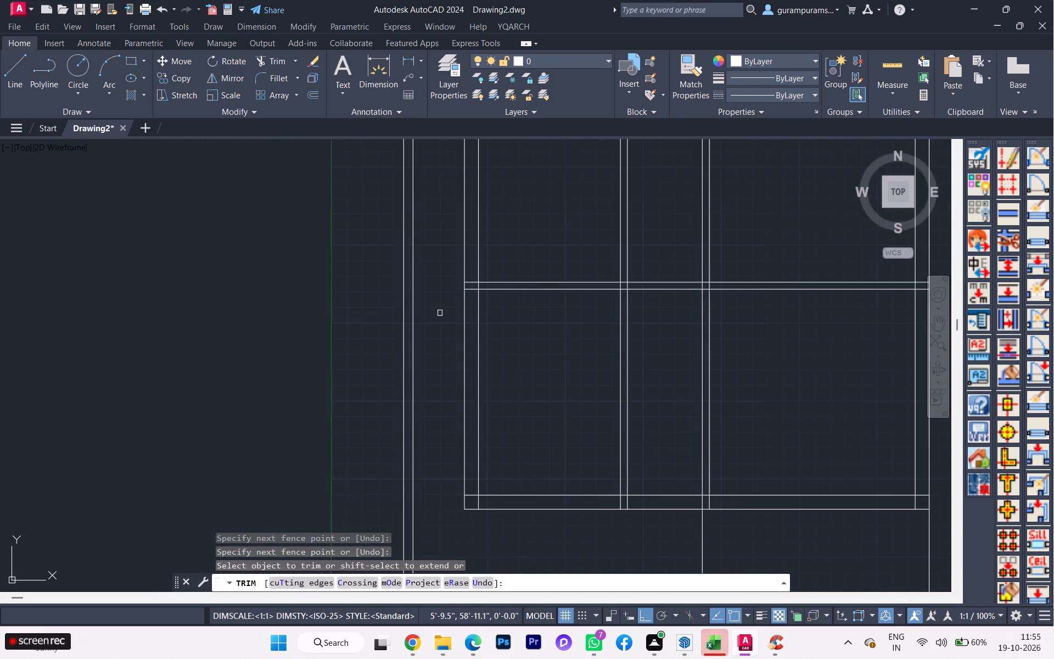
Trim the stubs of the second and third double horizontal wall lines from the top inside the left boundary wall.
scroll(438, 308, "down", 2)
scroll(424, 220, "up", 4)
left_click(429, 206)
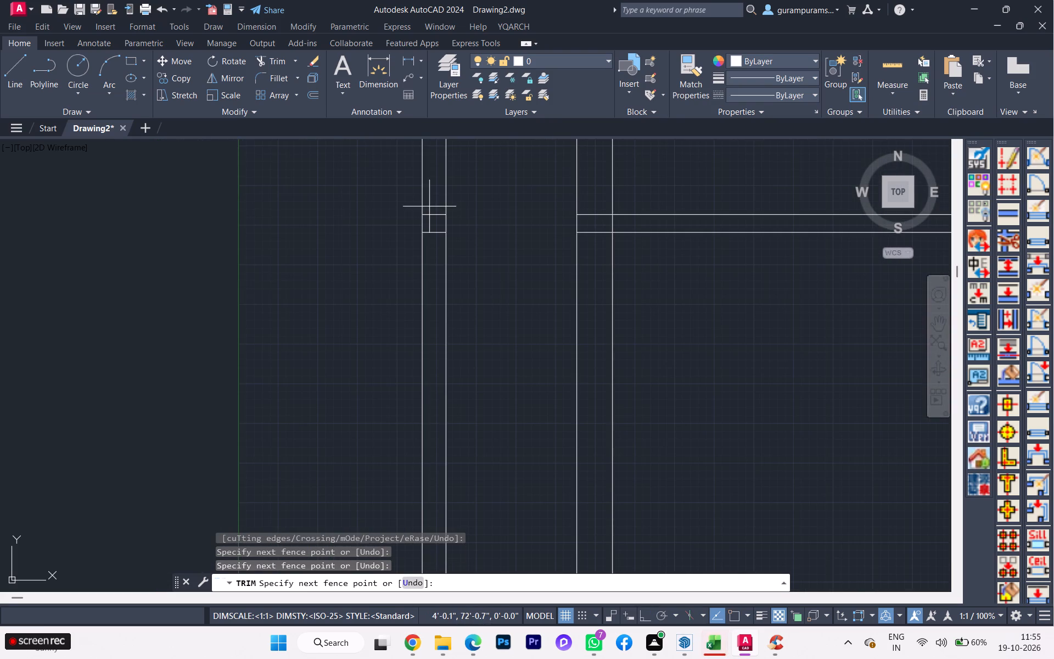
left_click(423, 253)
scroll(442, 256, "down", 3)
scroll(451, 192, "up", 3)
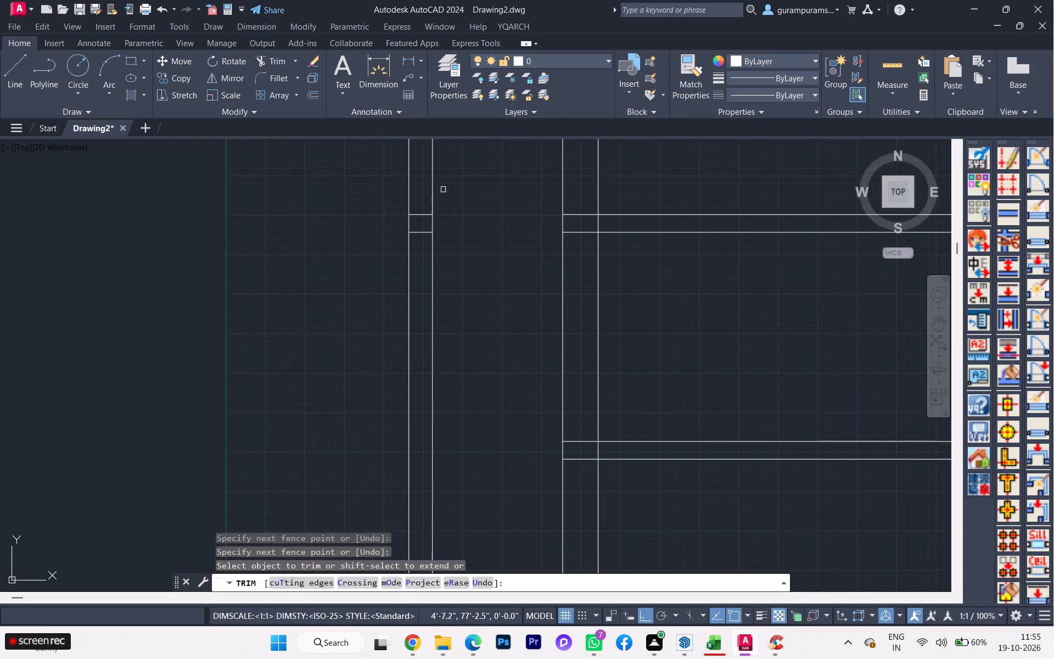
left_click(424, 202)
left_click(422, 244)
scroll(448, 251, "down", 3)
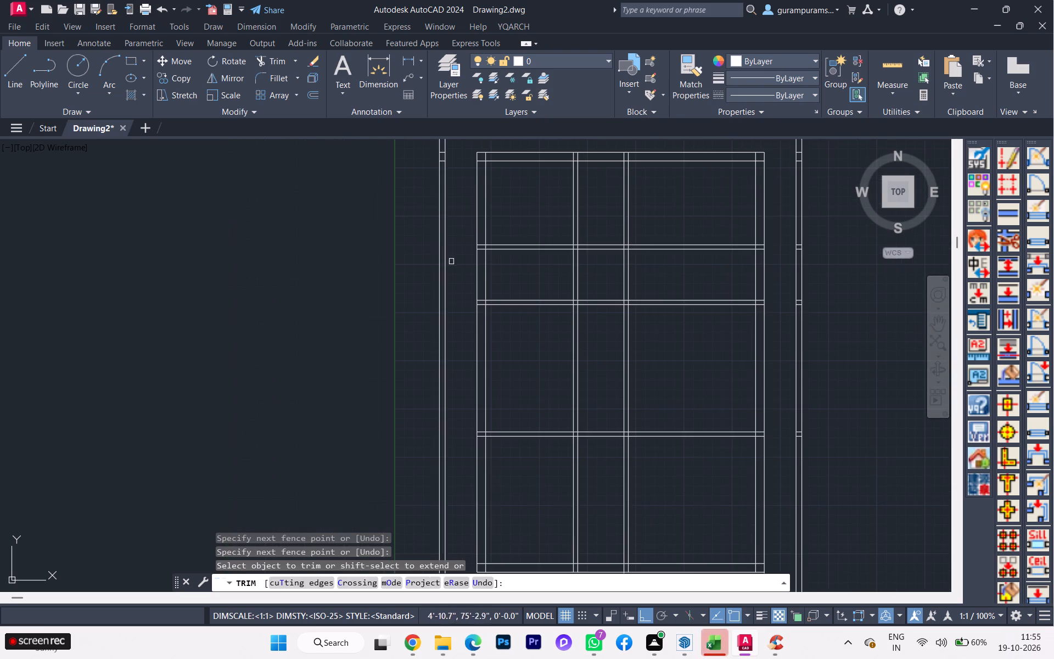
Trim the stubs of the topmost double horizontal wall line from inside the left boundary wall.
scroll(439, 170, "up", 3)
scroll(443, 182, "down", 2)
scroll(458, 248, "down", 1)
middle_click_drag(459, 248, 472, 333)
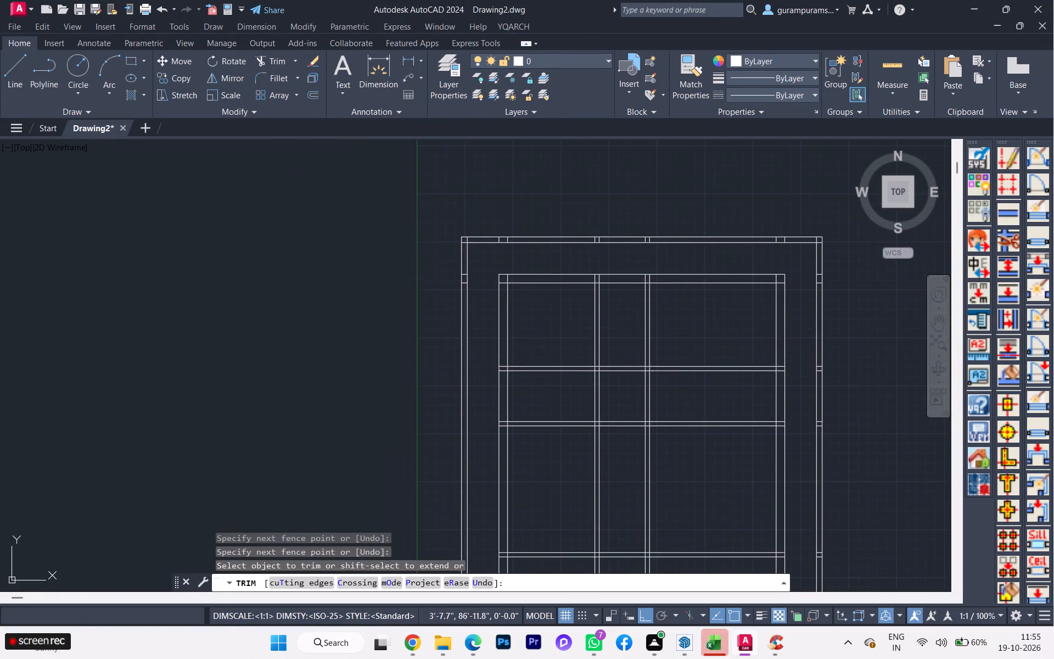
scroll(463, 278, "up", 3)
left_click(461, 247)
left_click(467, 316)
scroll(473, 310, "down", 1)
scroll(473, 310, "up", 1)
scroll(473, 310, "down", 1)
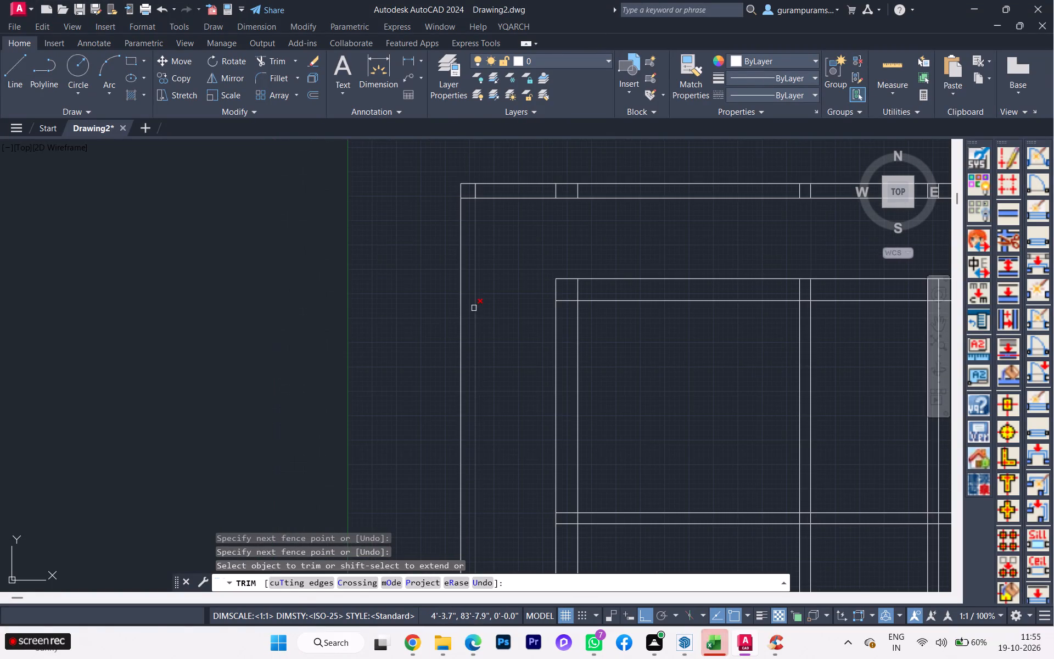
Trim the crossing inner line ends at the top-left corner of the boundary wall to form a clean corner.
scroll(478, 197, "up", 2)
left_click(471, 193)
left_click(457, 204)
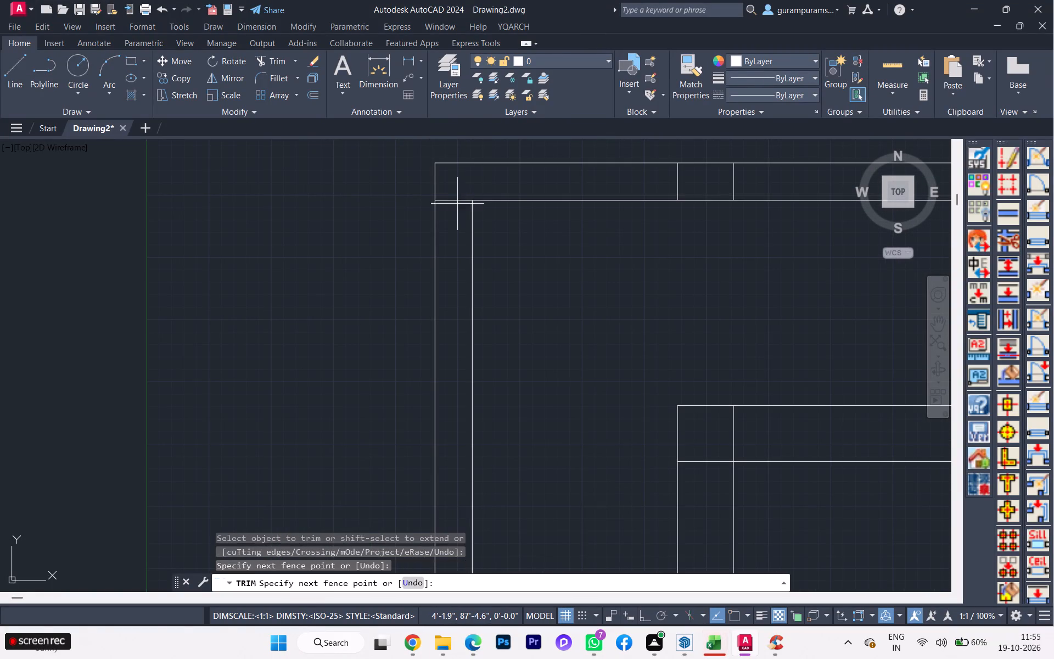
left_click(455, 193)
Trim the stubs of the first, second and third inner vertical pairs from between the two lines of the top boundary wall.
left_click(569, 182)
left_click(748, 177)
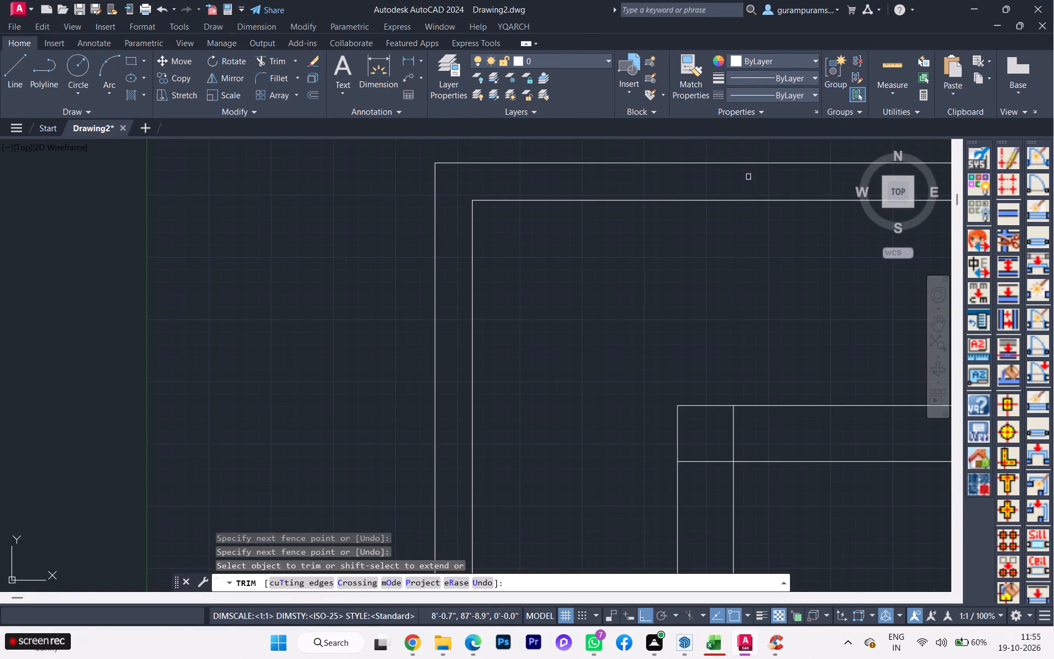
scroll(518, 217, "down", 3)
scroll(421, 248, "down", 1)
scroll(655, 236, "up", 2)
scroll(656, 236, "down", 1)
scroll(656, 236, "up", 1)
scroll(539, 213, "up", 2)
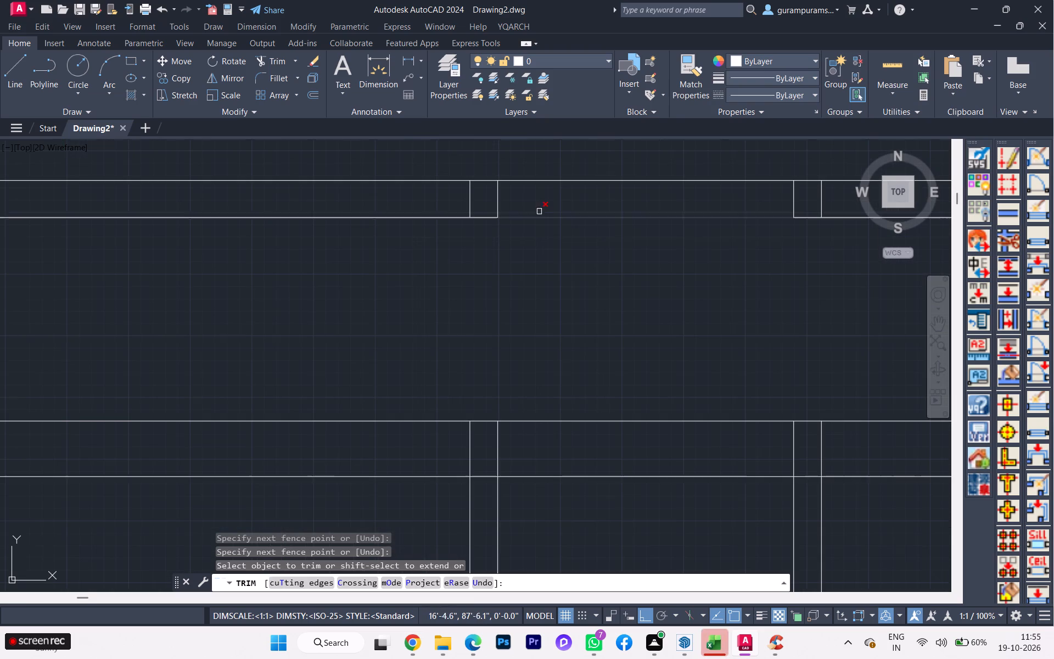
left_click(461, 202)
left_click(823, 198)
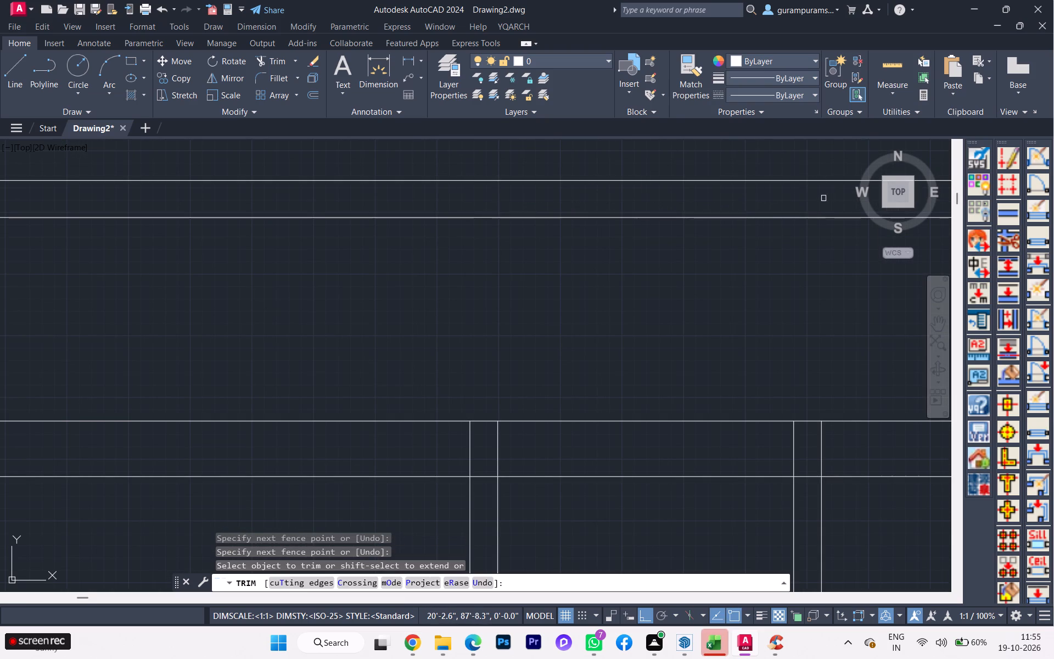
Trim the stubs of the rightmost inner vertical pair from between the two lines of the top boundary wall.
scroll(543, 232, "down", 2)
scroll(507, 259, "down", 2)
scroll(692, 254, "up", 2)
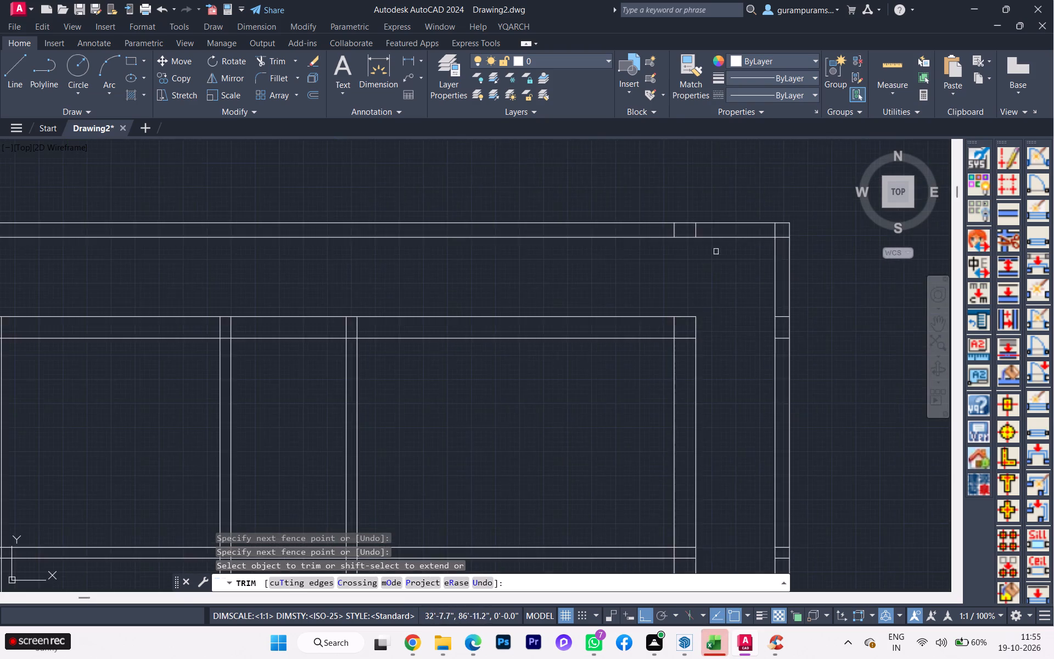
scroll(710, 236, "up", 2)
left_click(618, 225)
left_click(717, 222)
left_click(640, 222)
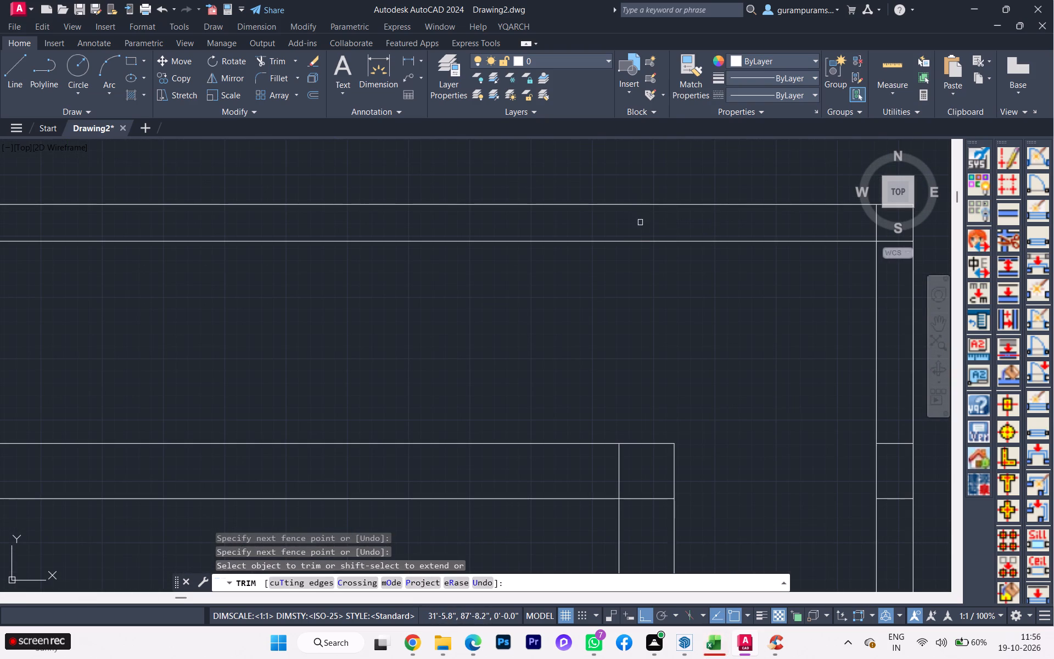
Trim the second and third inner vertical pairs out of the living/dining space, between the third and fourth double horizontal wall lines.
scroll(700, 242, "down", 2)
scroll(783, 264, "down", 2)
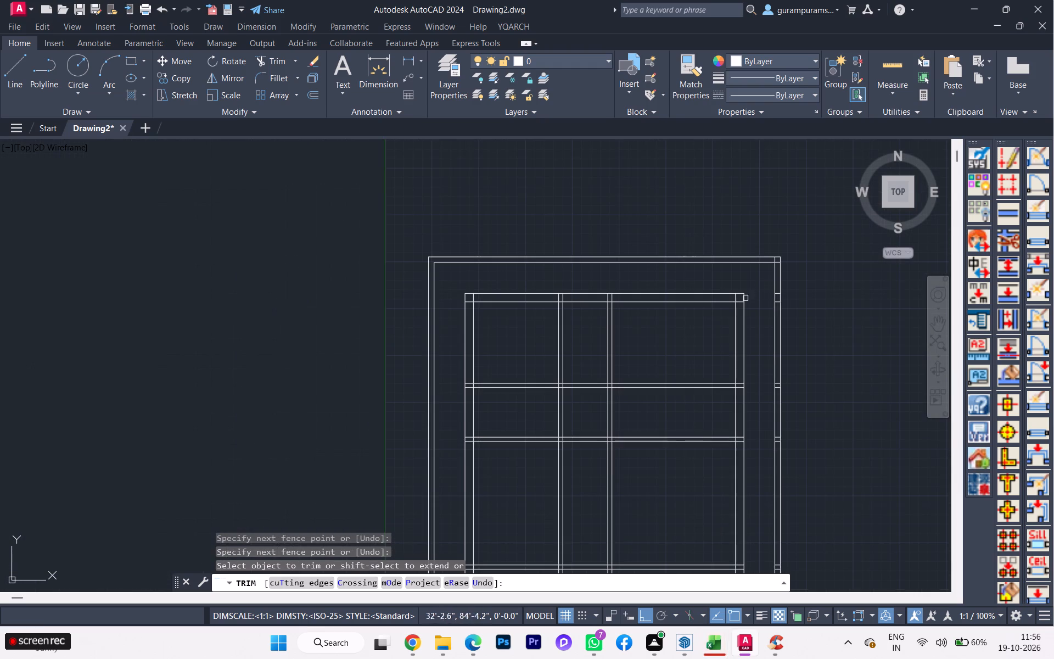
scroll(571, 349, "down", 1)
middle_click_drag(574, 311, 549, 230)
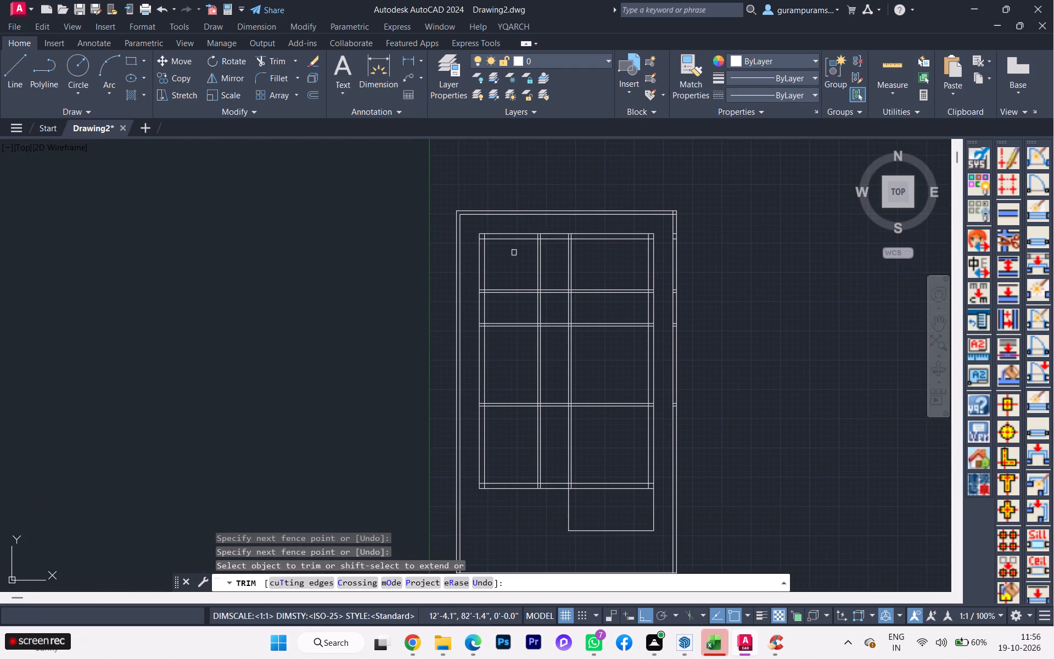
scroll(463, 293, "down", 2)
scroll(811, 298, "up", 1)
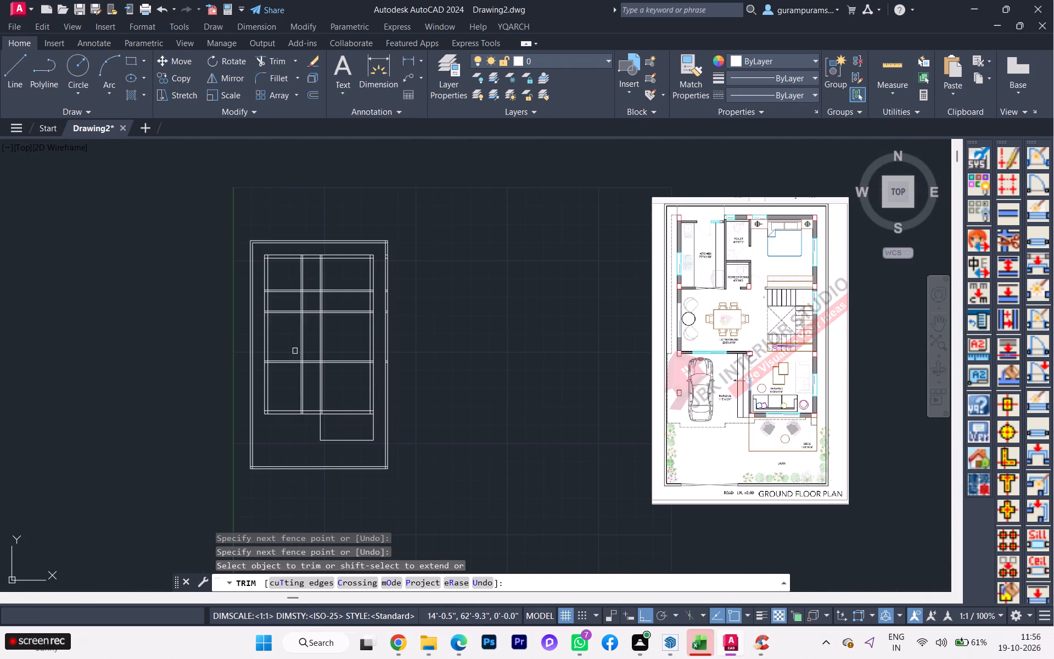
left_click(278, 341)
left_click(362, 328)
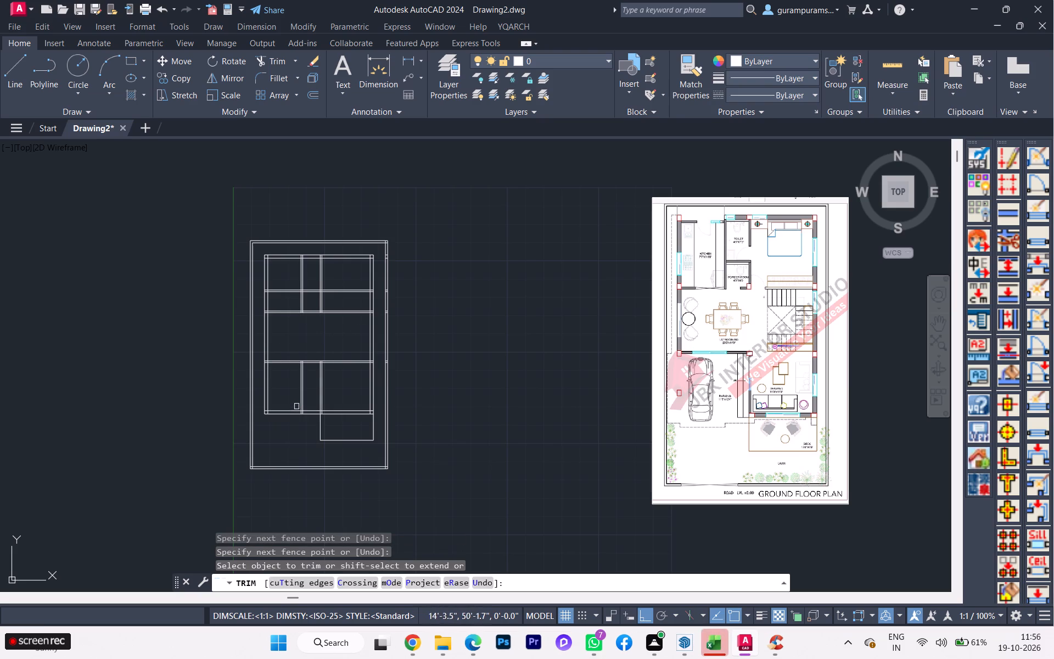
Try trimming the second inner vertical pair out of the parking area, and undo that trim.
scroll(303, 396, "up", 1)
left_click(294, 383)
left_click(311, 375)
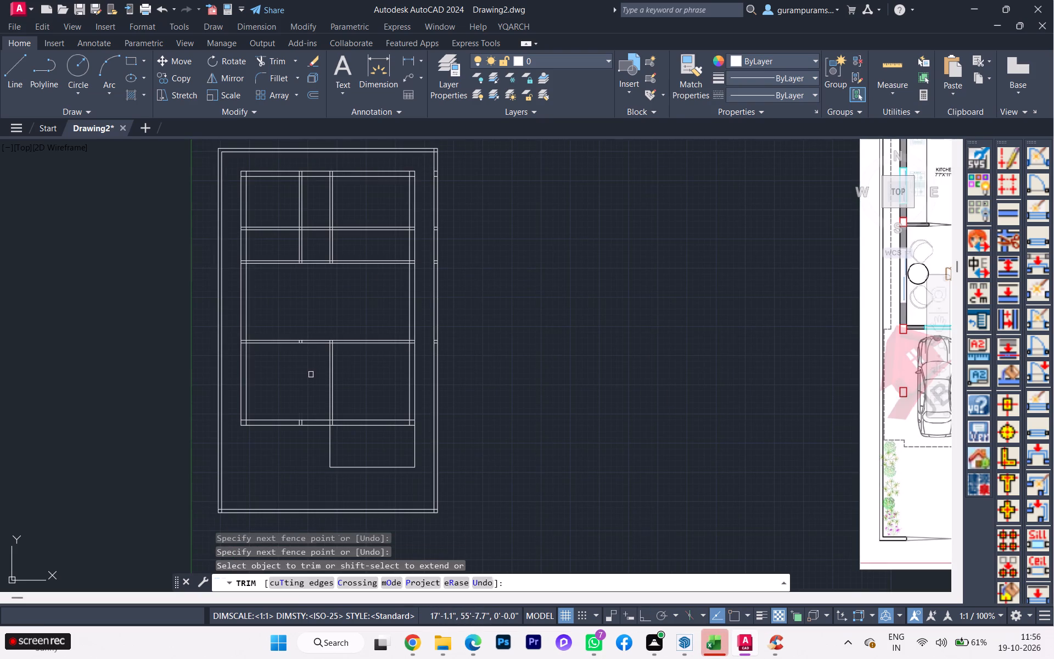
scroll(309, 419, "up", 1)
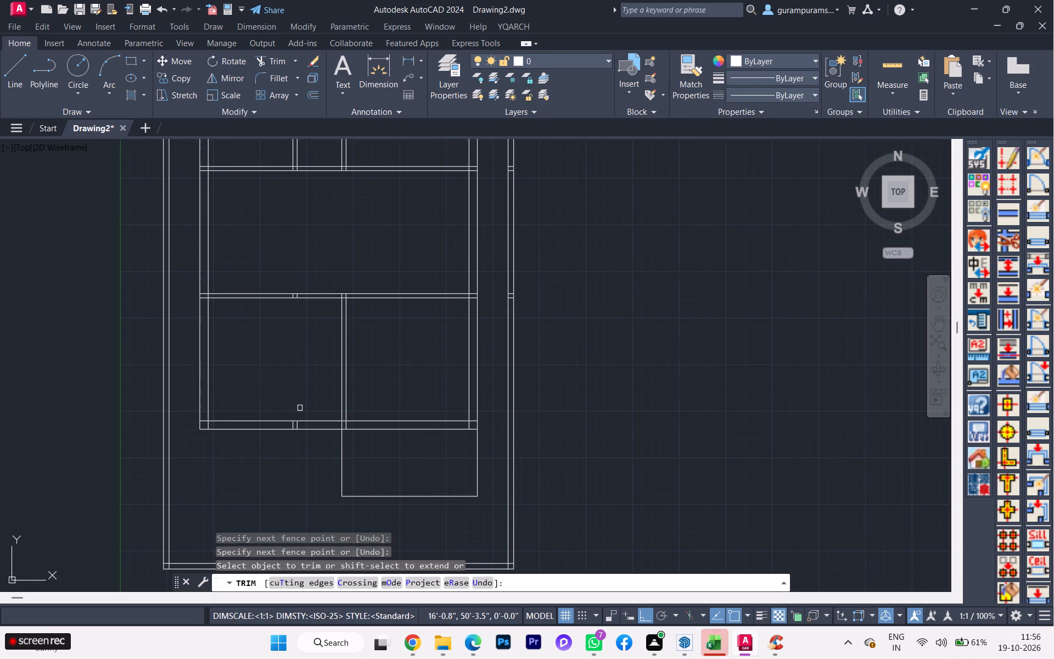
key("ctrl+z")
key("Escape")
Erase the two remaining lines of the second inner vertical pair in the parking area.
scroll(308, 392, "up", 2)
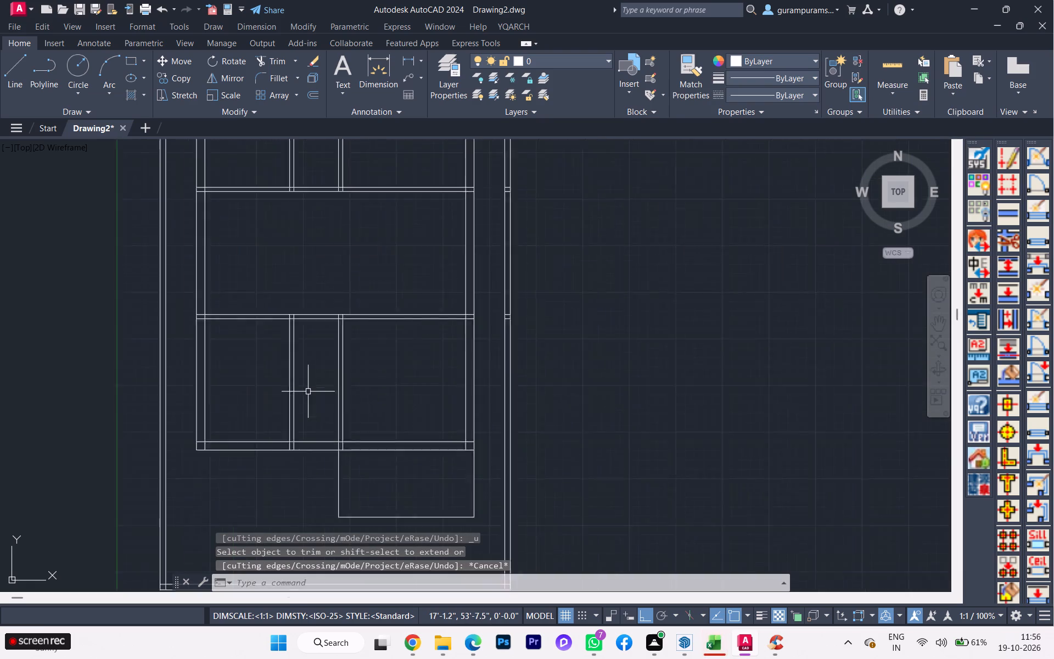
scroll(308, 392, "up", 1)
left_click(308, 392)
left_click(238, 378)
key("Delete")
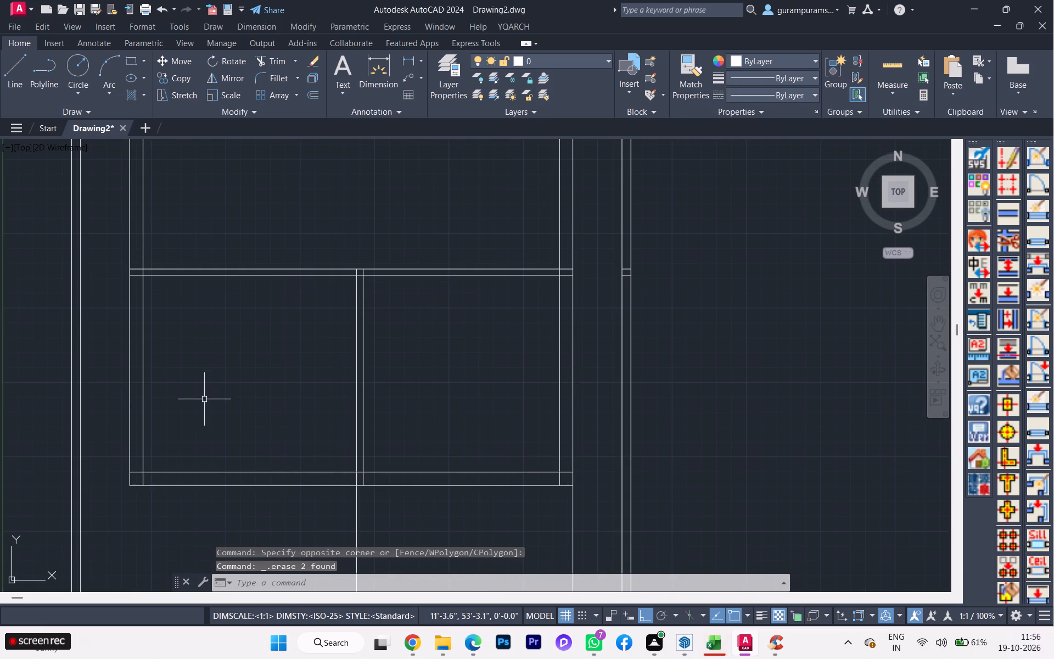
Compare the trimmed wall layout with the reference ground floor plan to decide which wall segments still need removing.
scroll(215, 396, "down", 3)
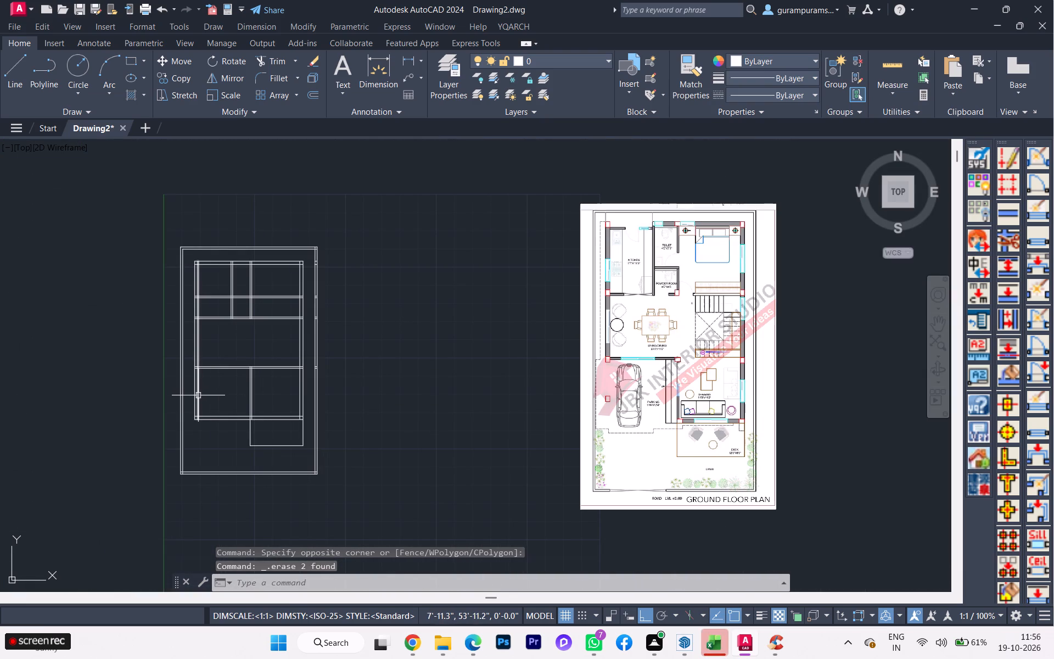
scroll(203, 374, "up", 1)
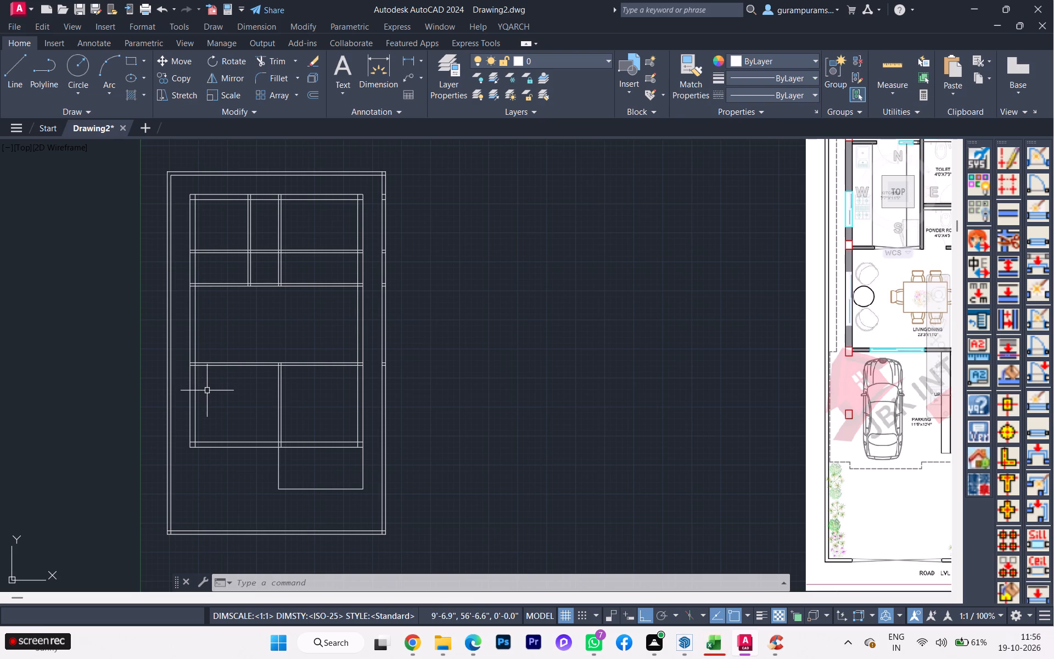
scroll(207, 392, "down", 1)
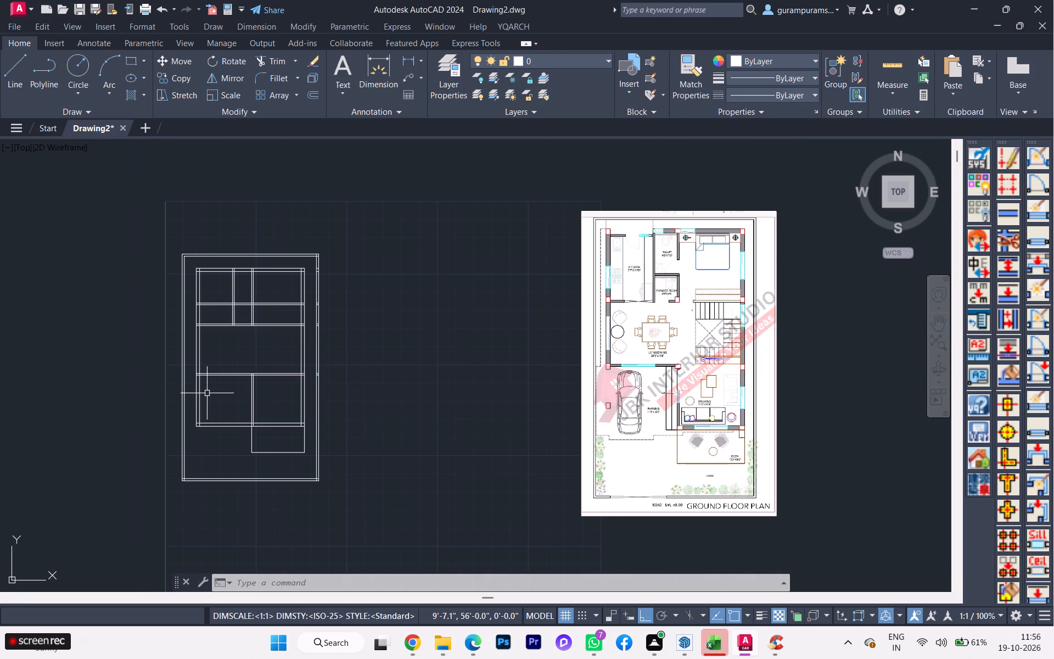
scroll(207, 393, "up", 1)
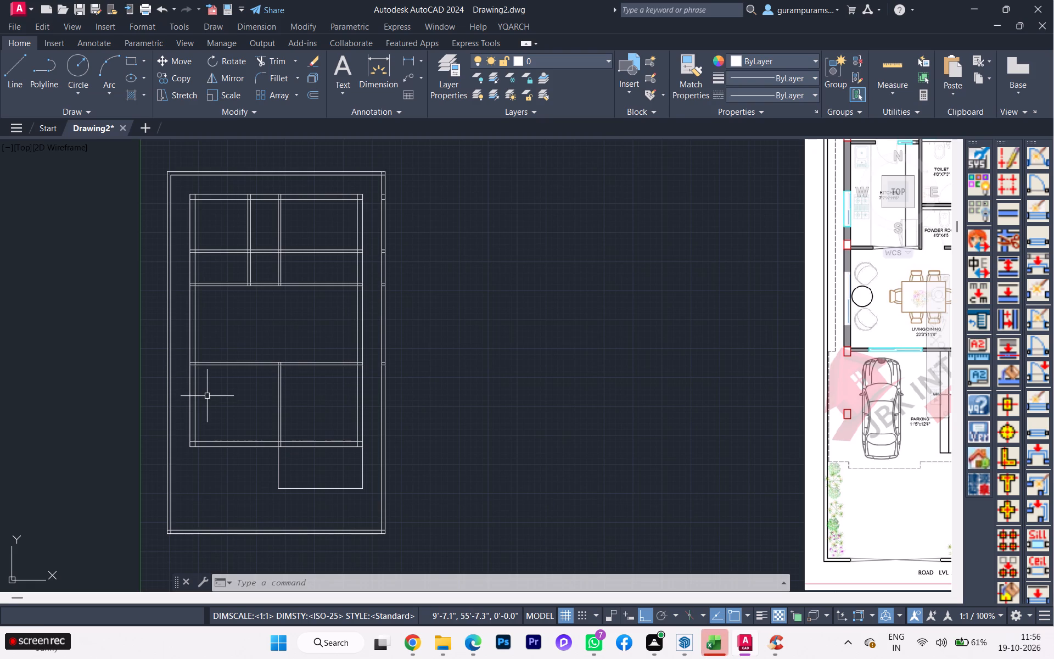
scroll(207, 398, "down", 1)
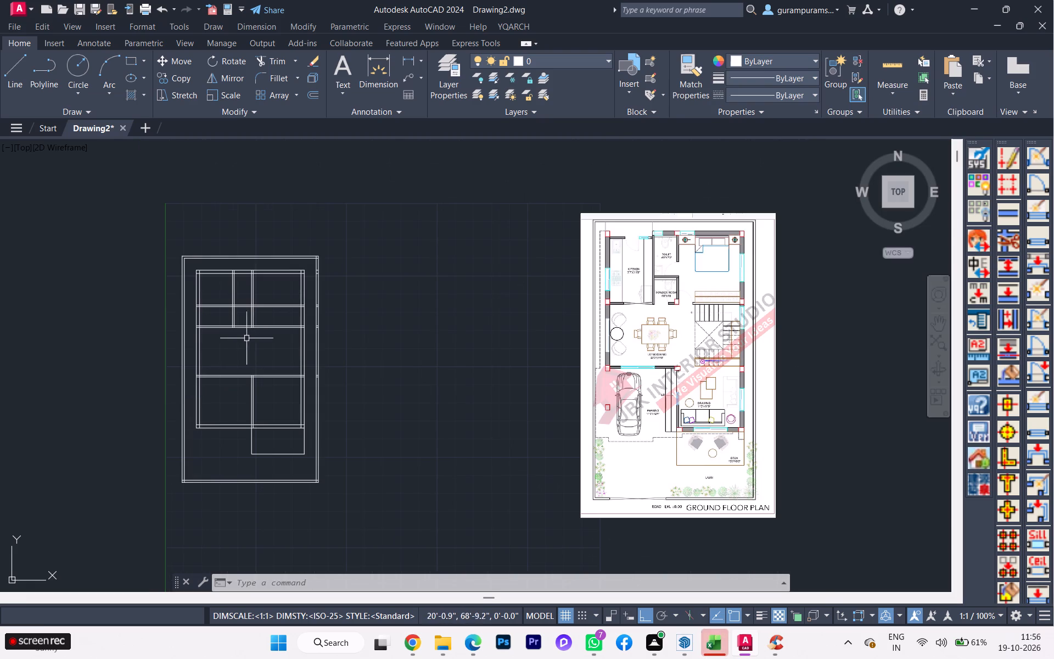
scroll(210, 302, "up", 1)
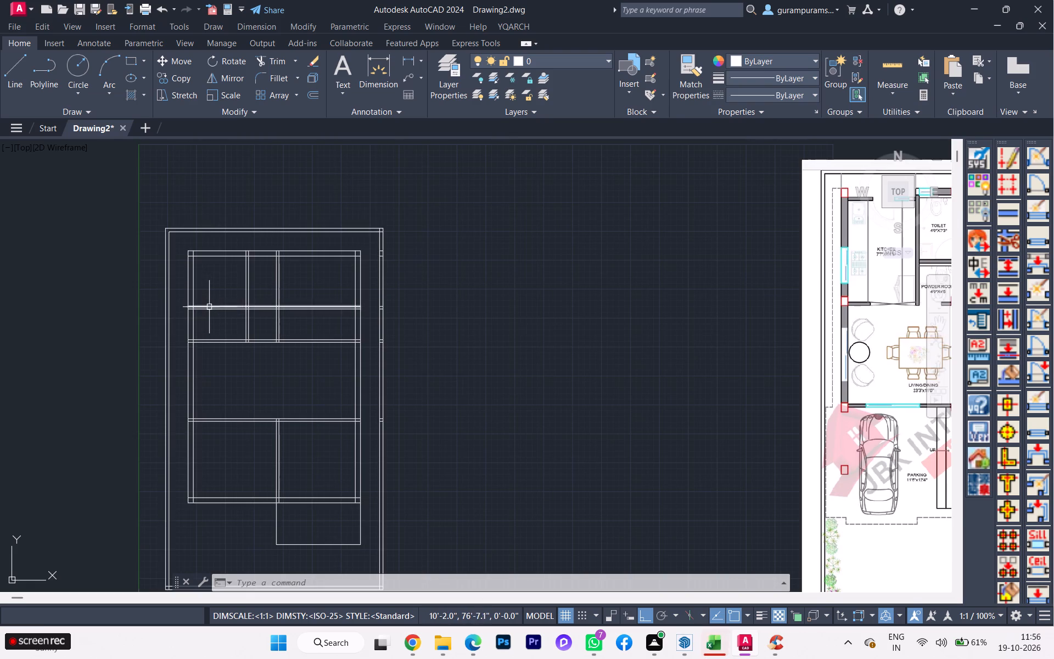
scroll(209, 310, "down", 1)
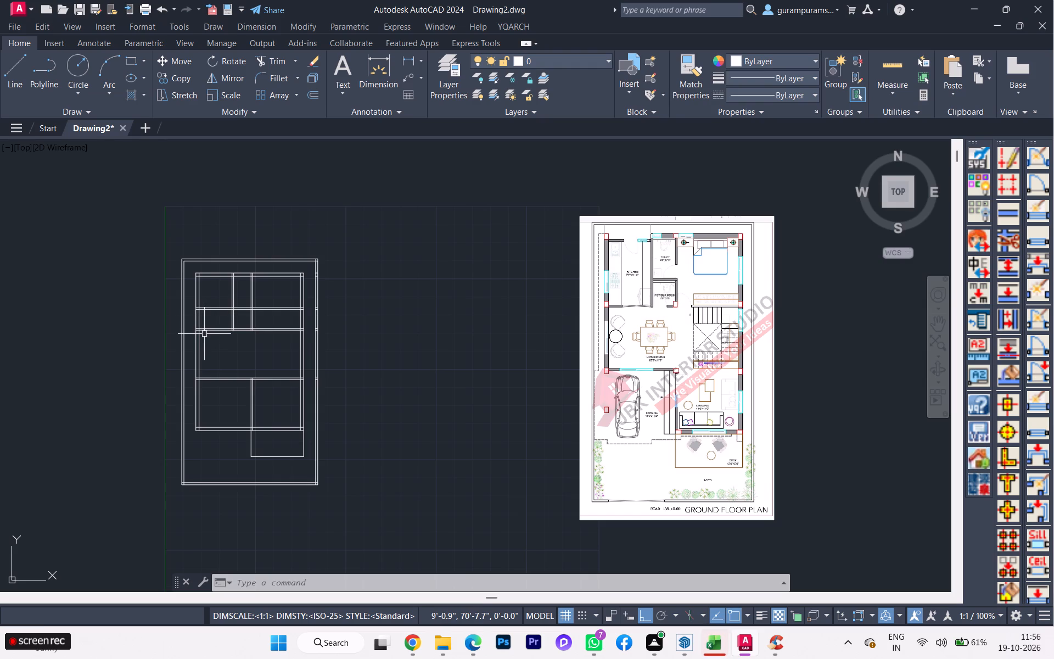
scroll(204, 337, "up", 1)
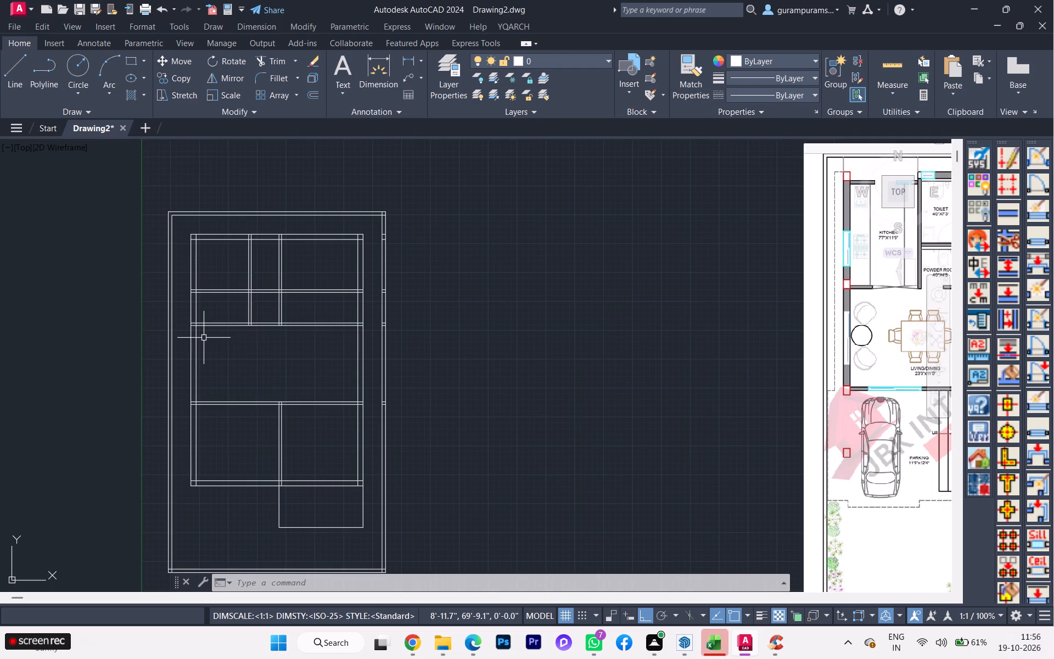
scroll(204, 338, "down", 1)
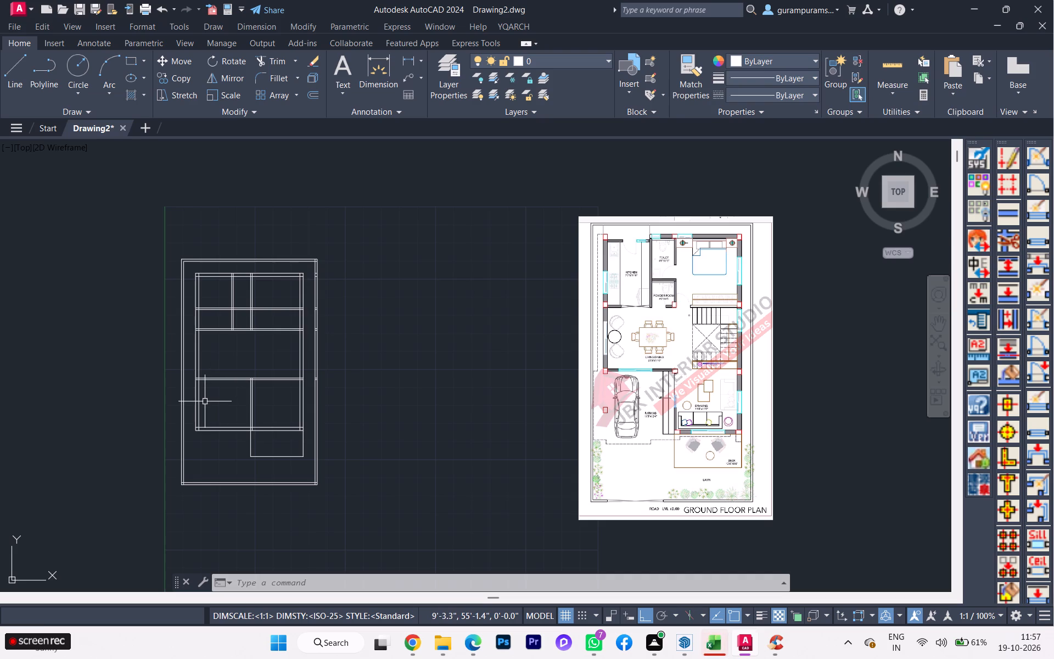
scroll(227, 400, "up", 1)
scroll(227, 400, "down", 2)
scroll(227, 400, "up", 1)
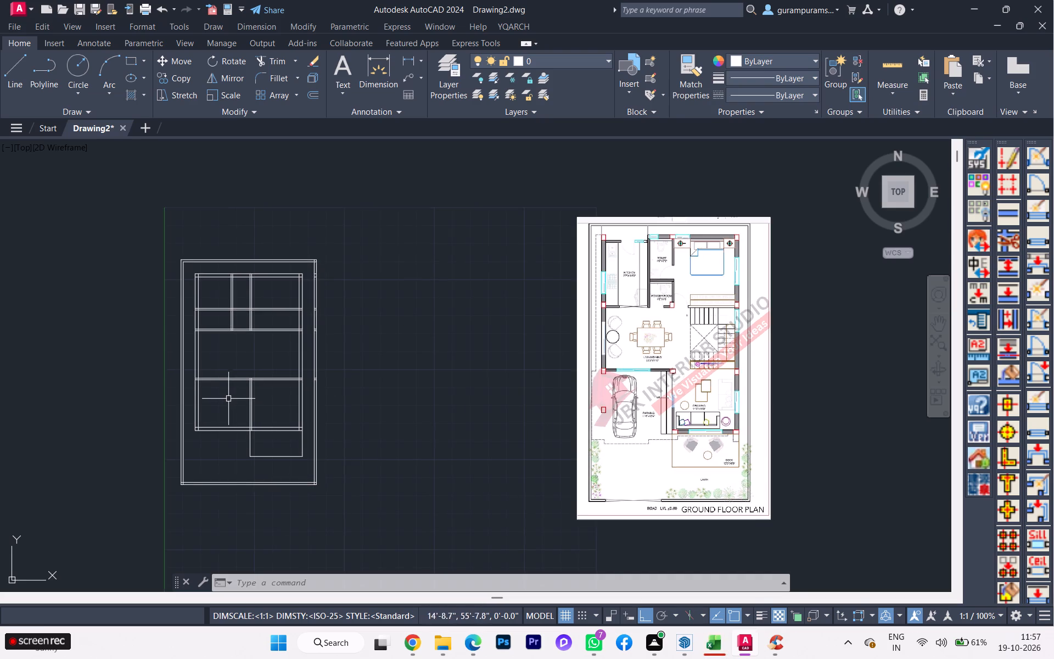
Trim the fourth double horizontal wall line away to the right of the parking wall, including its stubs inside the right house wall.
scroll(235, 402, "up", 2)
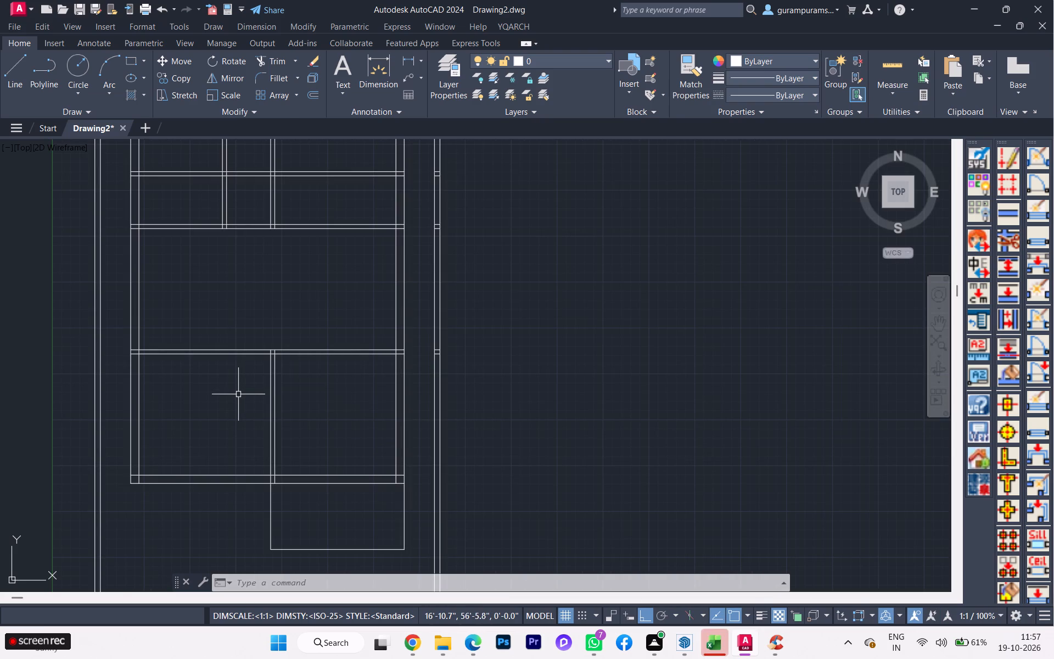
key("t")
key("r")
key("Return")
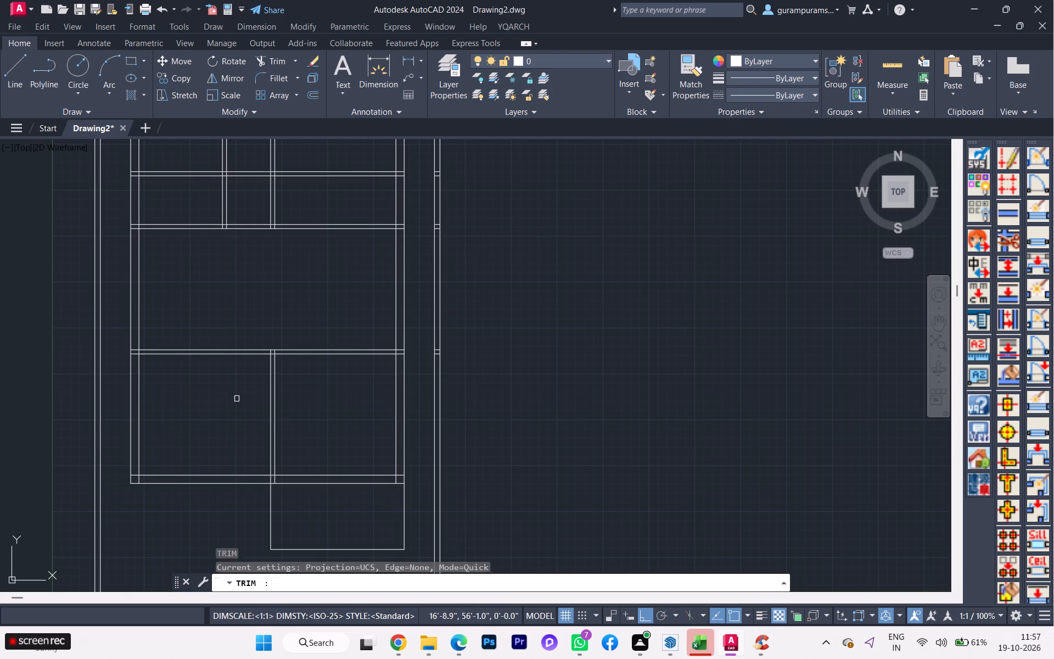
left_click(317, 393)
left_click(324, 337)
scroll(423, 351, "up", 3)
scroll(423, 351, "down", 1)
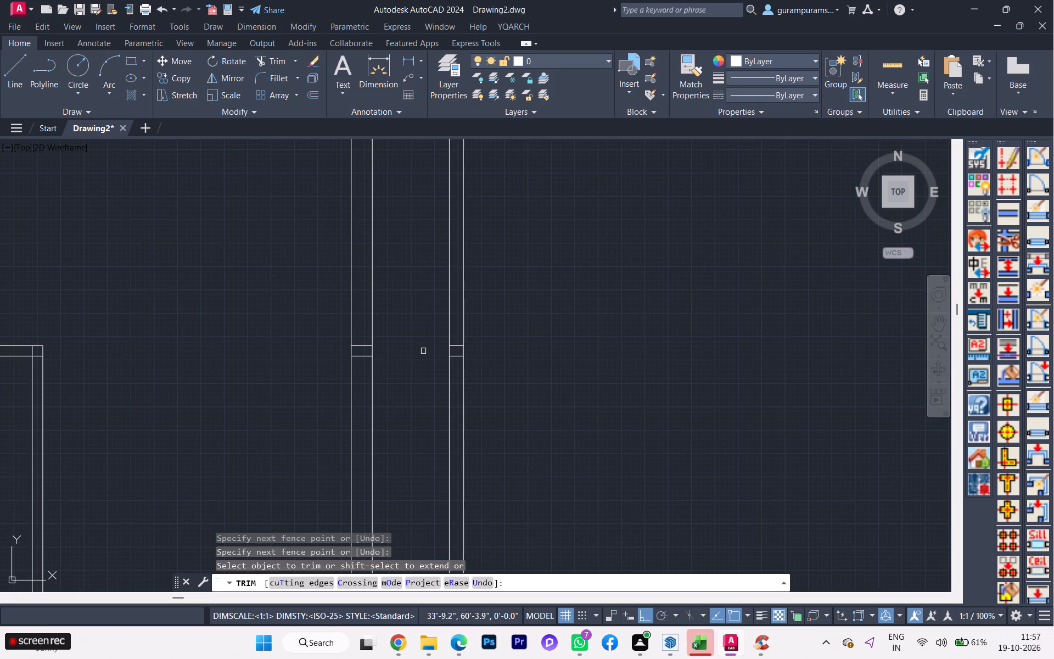
left_click(357, 357)
left_click(362, 347)
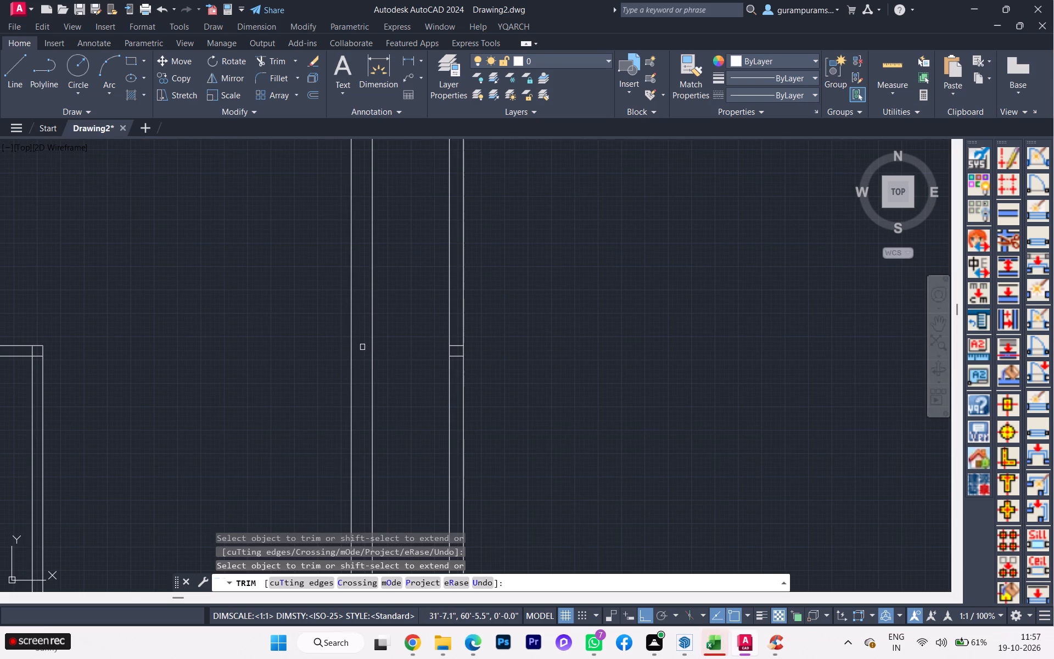
Trim the stubs of the fourth double horizontal wall line from inside the right boundary wall.
scroll(399, 356, "down", 2)
scroll(426, 356, "up", 5)
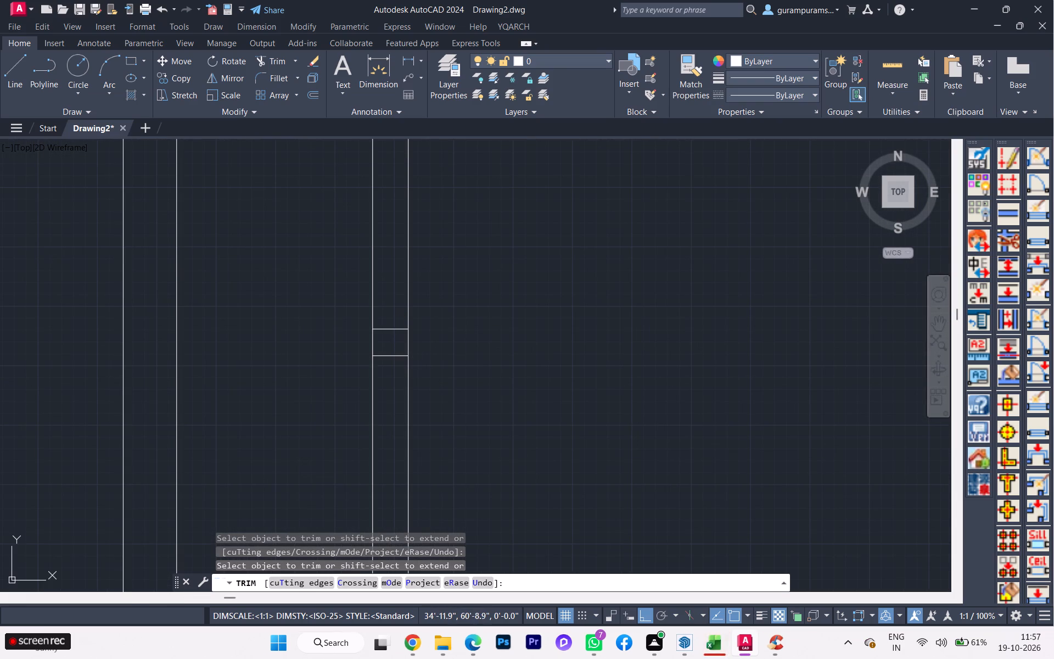
left_click(394, 313)
left_click(393, 358)
Trim the stubs of the second and third double horizontal wall lines from the top inside the right boundary wall.
scroll(517, 370, "up", 1)
scroll(517, 370, "down", 7)
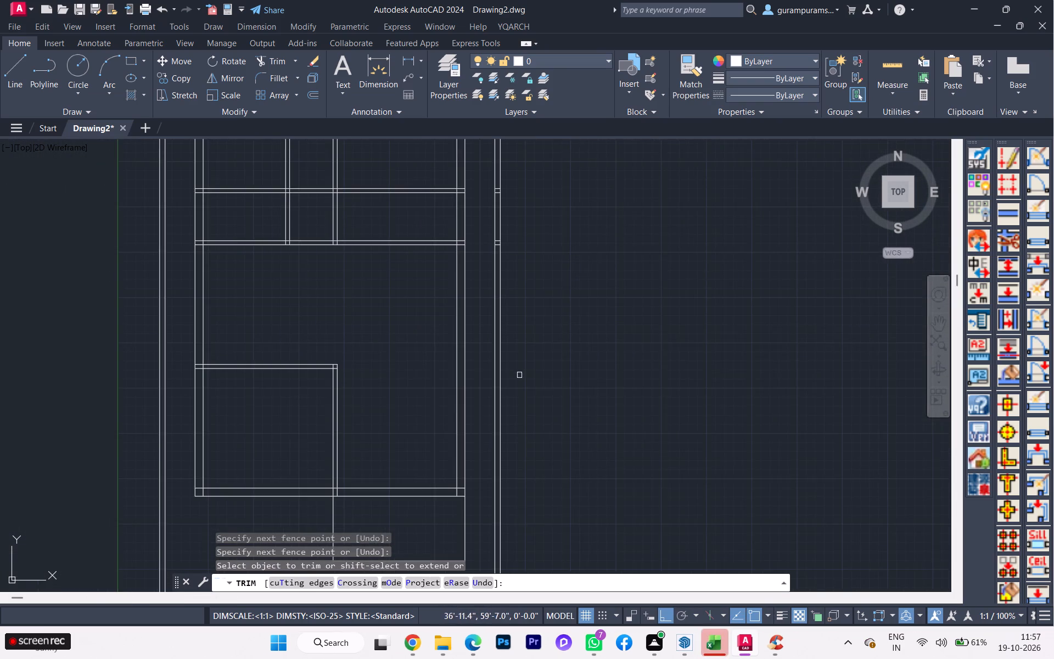
scroll(521, 377, "down", 2)
scroll(509, 317, "up", 4)
scroll(528, 253, "up", 1)
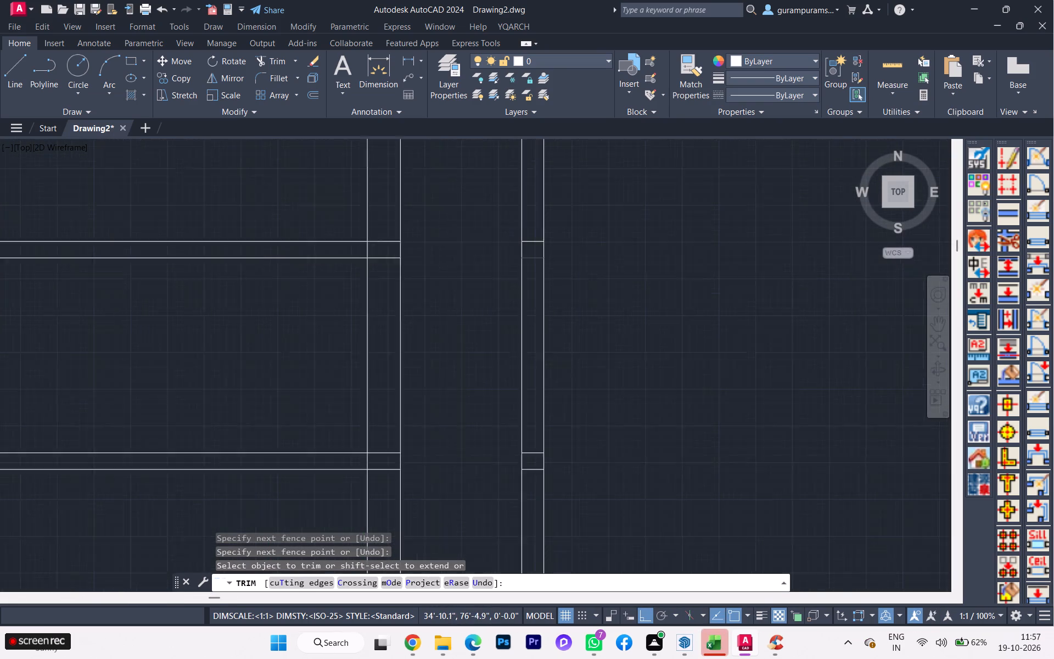
scroll(528, 253, "up", 1)
left_click(536, 221)
left_click(535, 292)
scroll(528, 396, "down", 1)
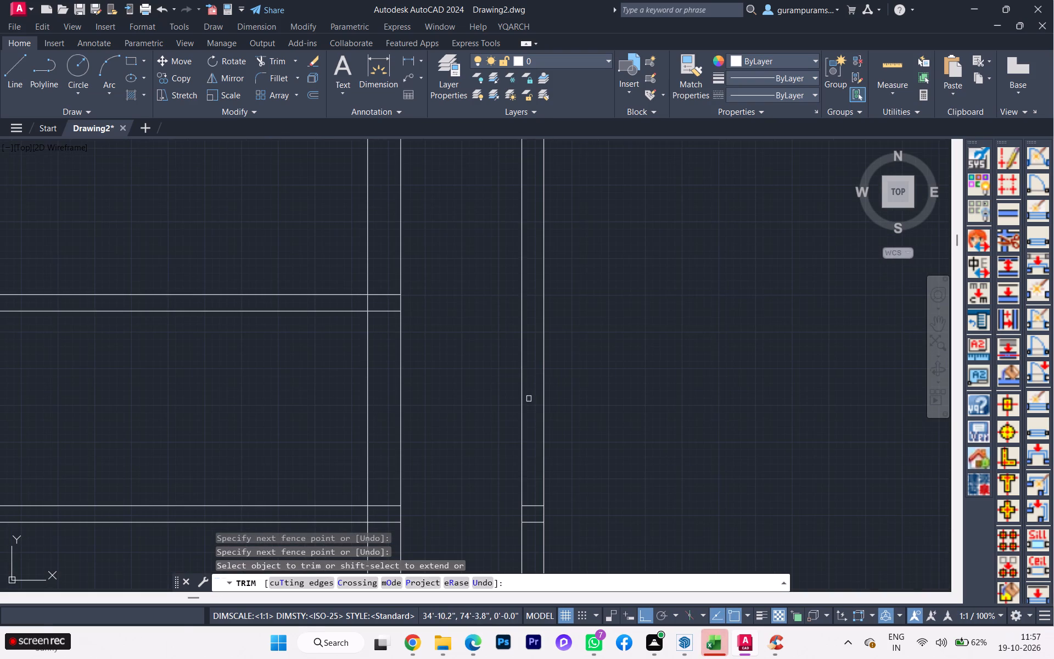
left_click(528, 504)
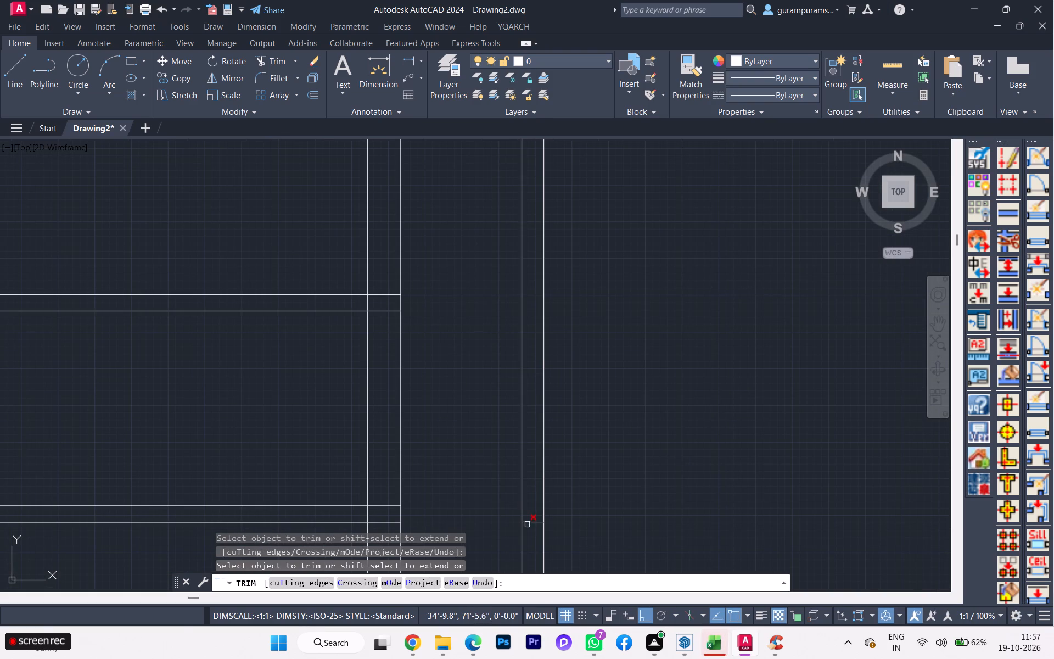
left_click(527, 524)
Trim the stubs of the topmost double horizontal wall line from inside the right boundary wall.
scroll(544, 505, "down", 4)
scroll(564, 442, "up", 2)
scroll(542, 394, "up", 2)
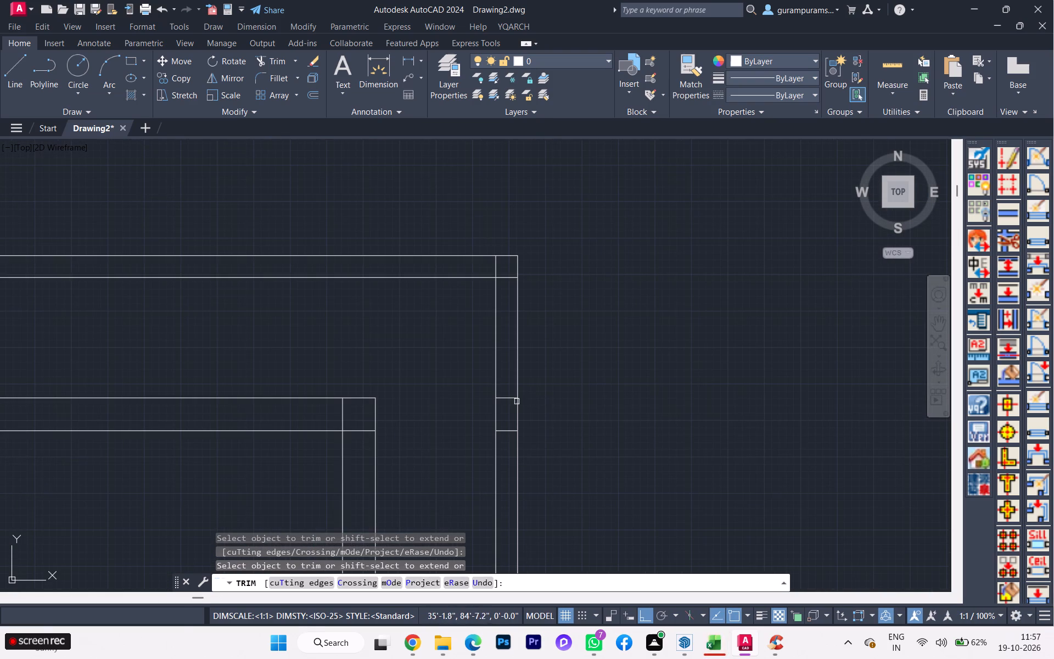
left_click(512, 398)
left_click(510, 434)
left_click(509, 425)
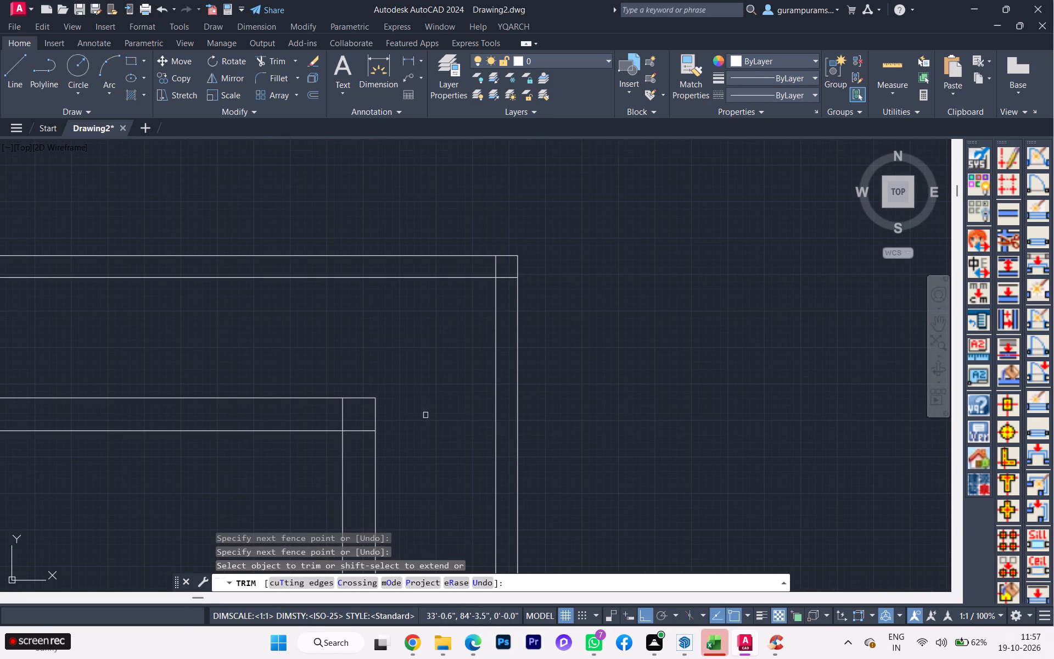
Trim the stub of the top house wall's inner line from inside the left house wall.
scroll(366, 418, "down", 2)
scroll(371, 418, "up", 2)
scroll(376, 418, "down", 2)
scroll(507, 433, "down", 1)
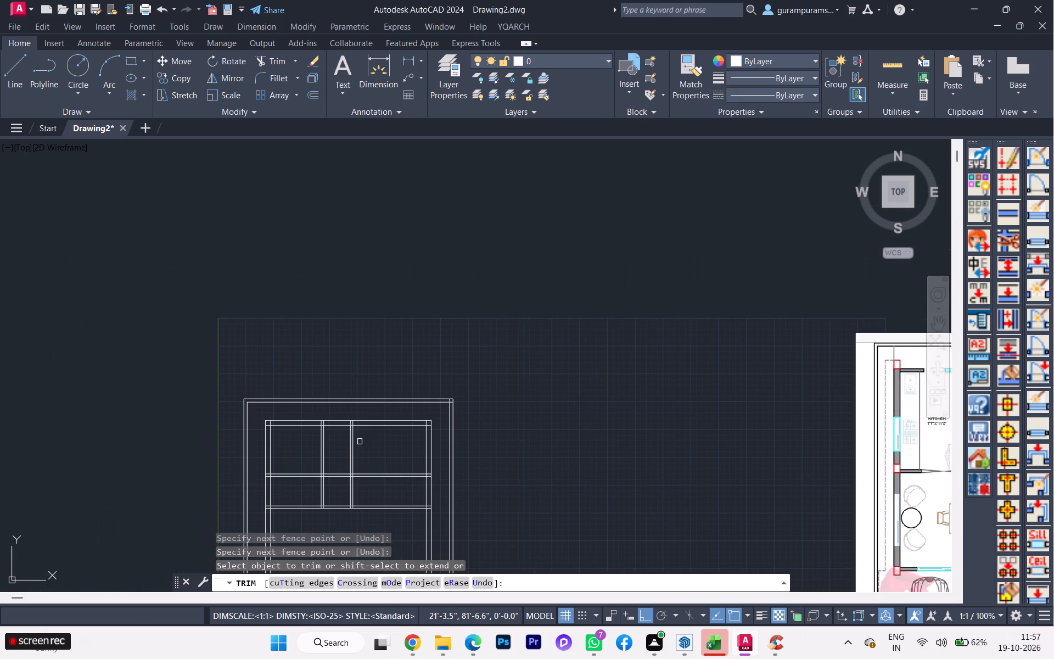
scroll(344, 448, "down", 1)
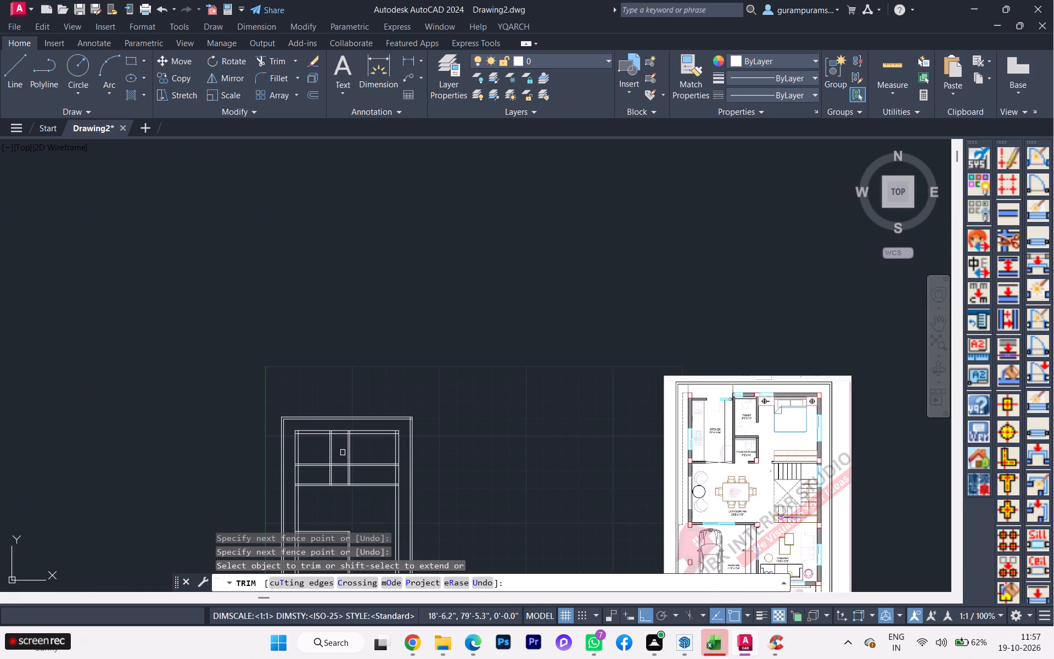
scroll(343, 455, "up", 4)
scroll(343, 455, "down", 2)
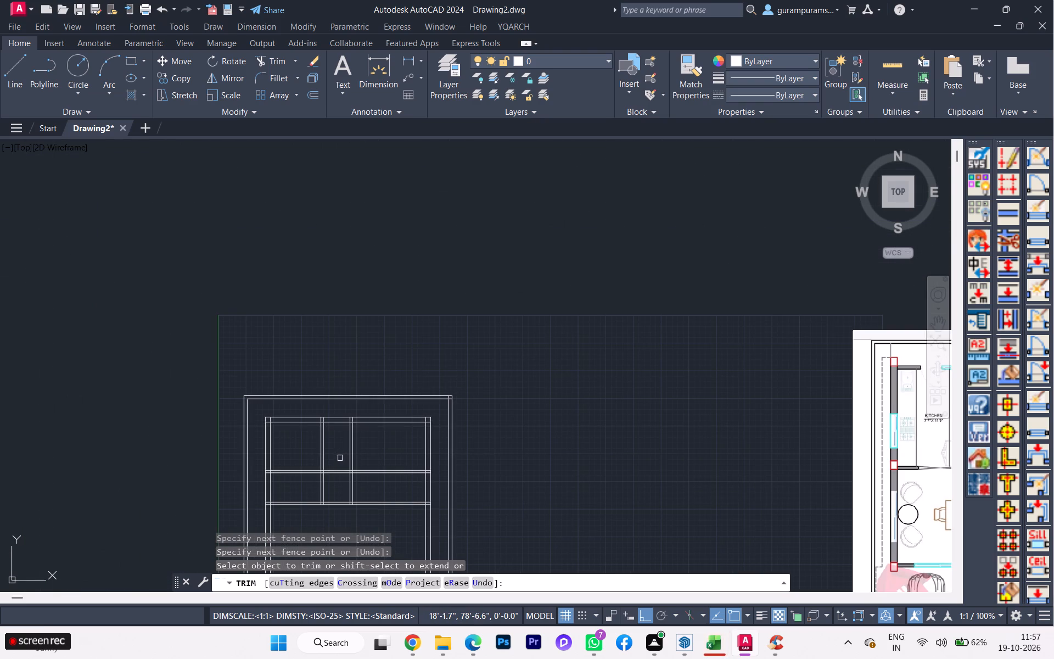
scroll(310, 458, "up", 2)
left_click(205, 370)
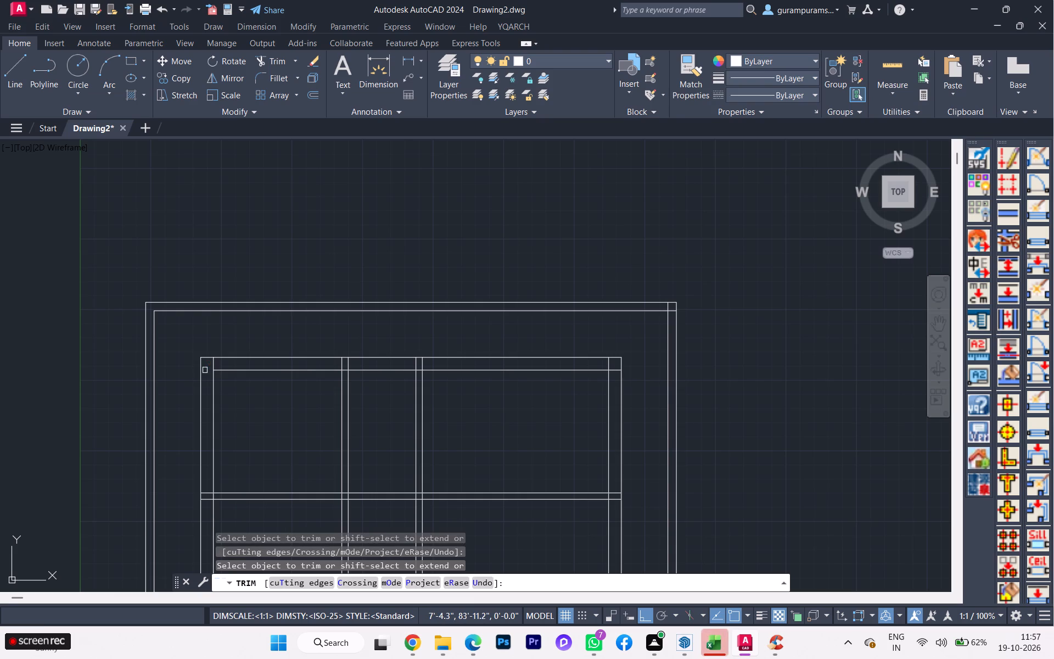
Trim the stubs of the second and third double horizontal wall lines from inside the left house wall.
scroll(280, 417, "down", 2)
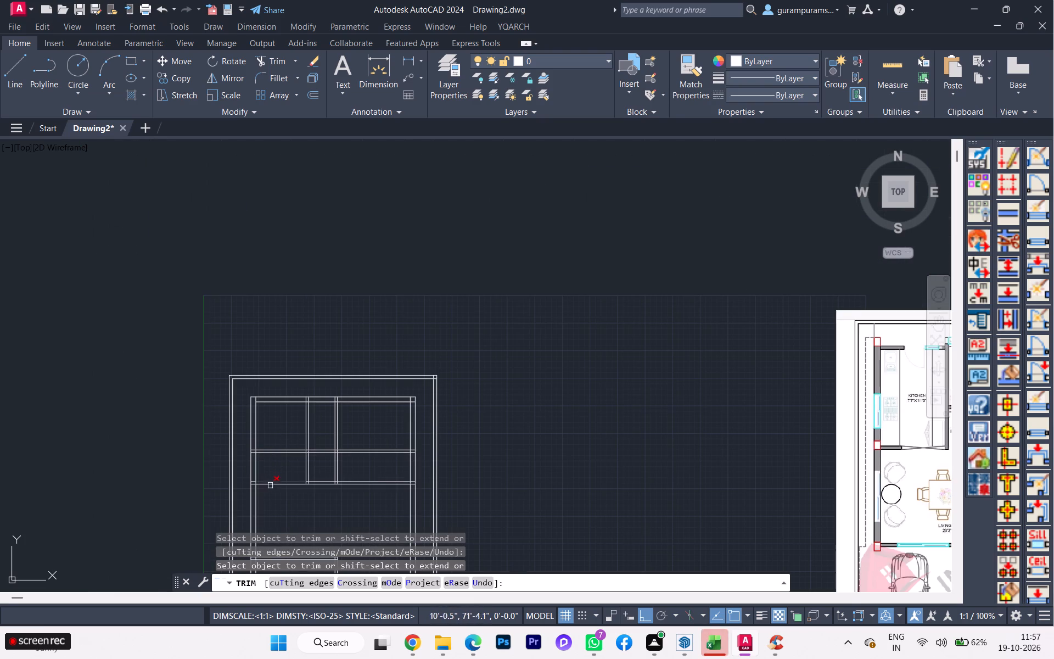
scroll(271, 489, "up", 3)
left_click(223, 456)
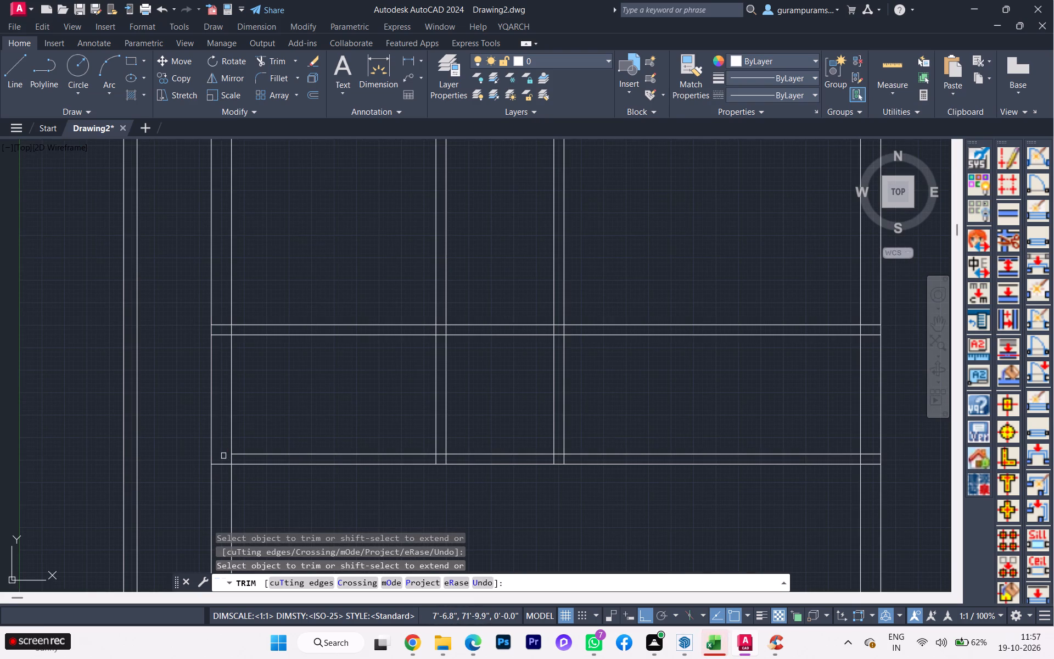
left_click(223, 465)
left_click(222, 343)
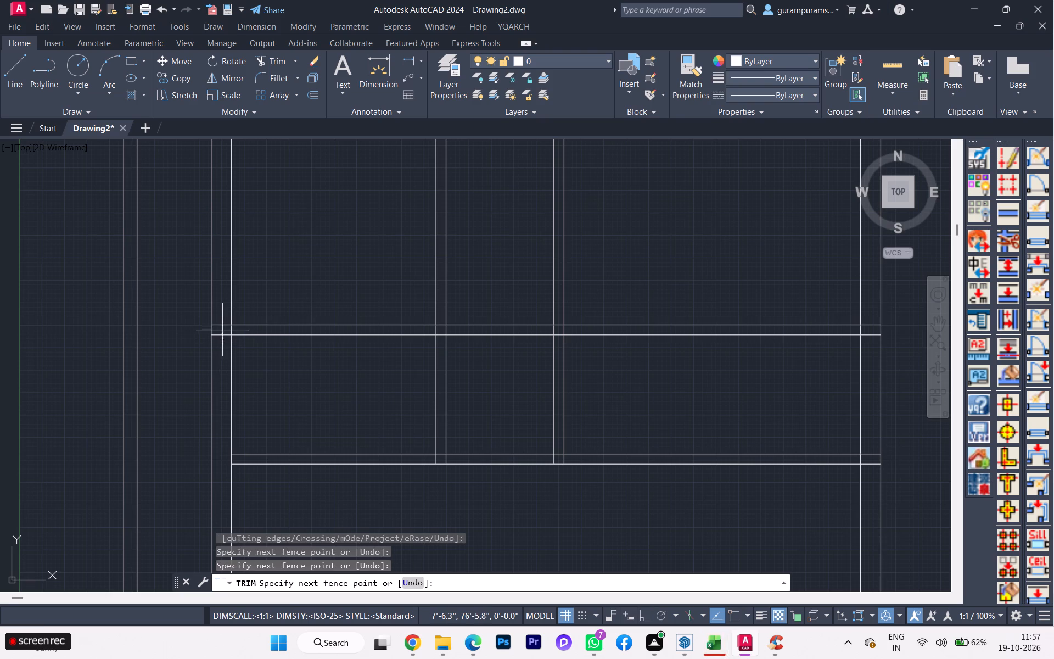
left_click(223, 322)
Trim the stubs of the third double horizontal wall line from inside the right house wall.
scroll(262, 410, "down", 2)
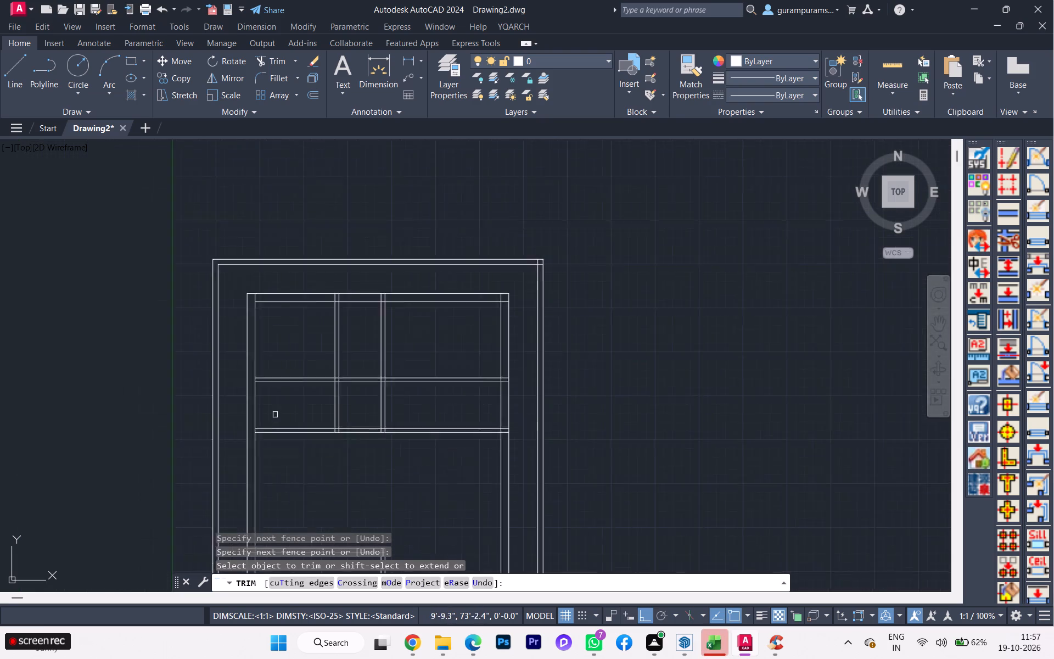
scroll(275, 415, "down", 2)
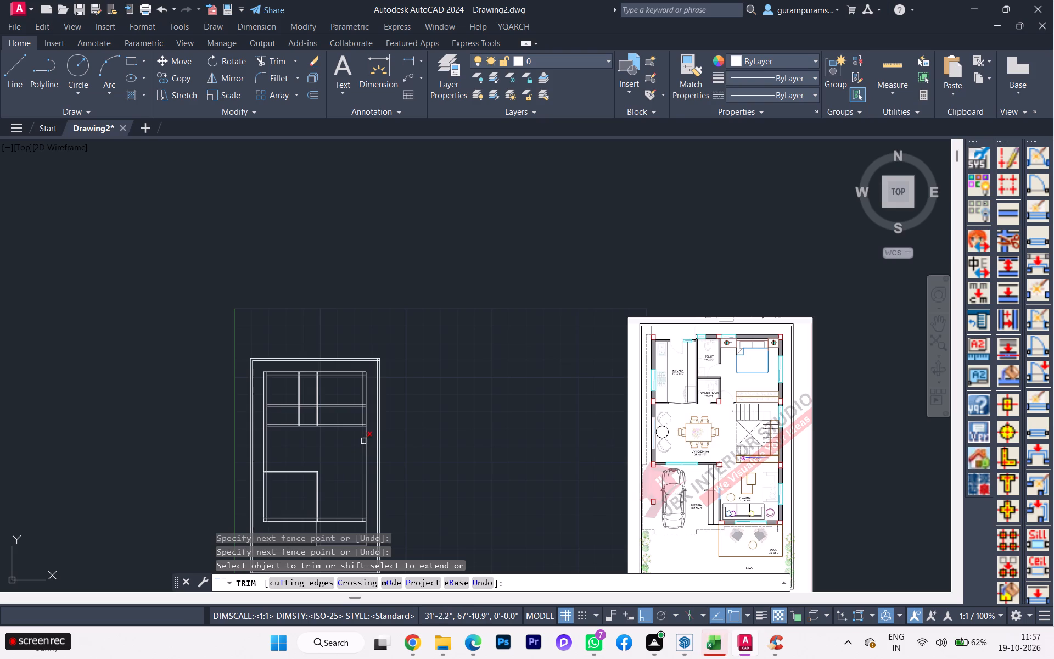
scroll(363, 440, "up", 7)
scroll(368, 437, "down", 1)
scroll(368, 437, "up", 1)
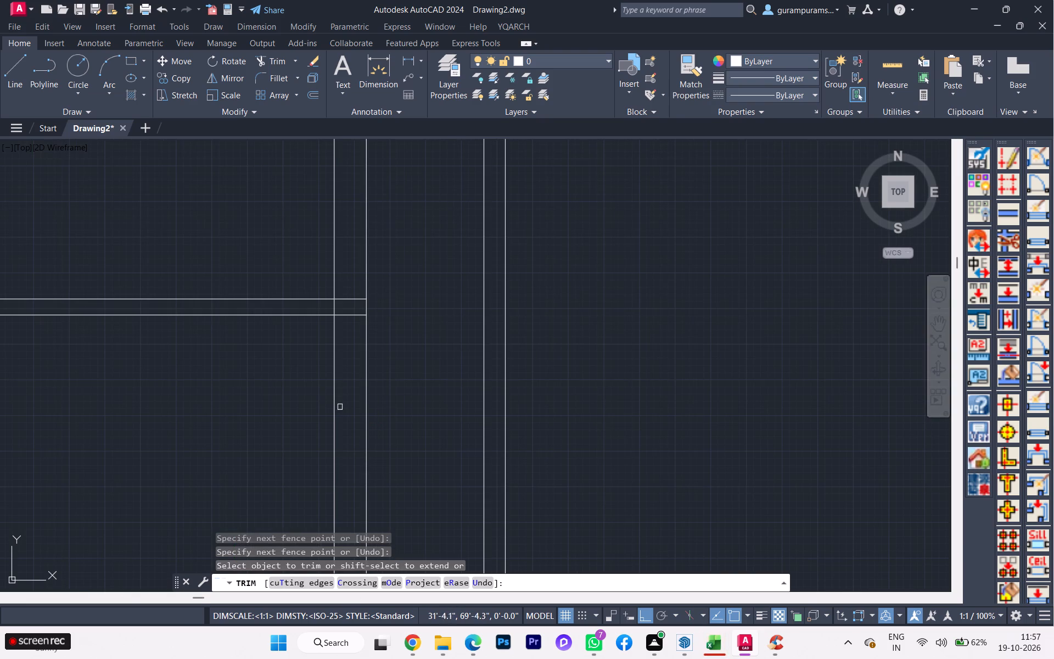
left_click_drag(345, 399, 351, 387)
left_click(355, 284)
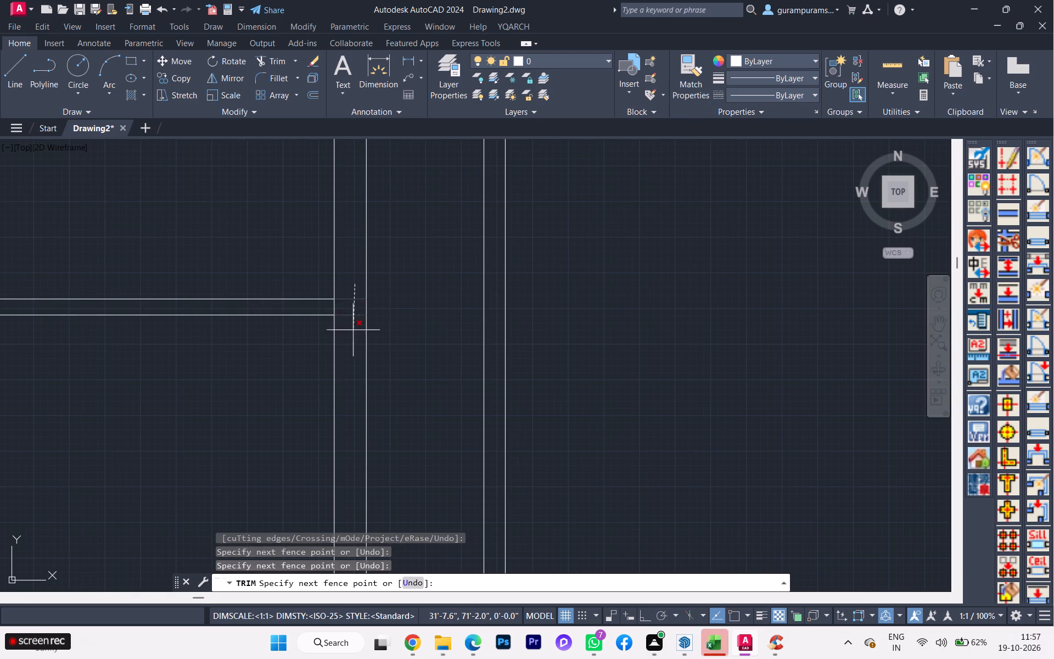
left_click(353, 330)
Trim the stubs of the second double horizontal wall line from inside the right house wall and end the trimming.
scroll(356, 366, "down", 2)
scroll(359, 331, "up", 1)
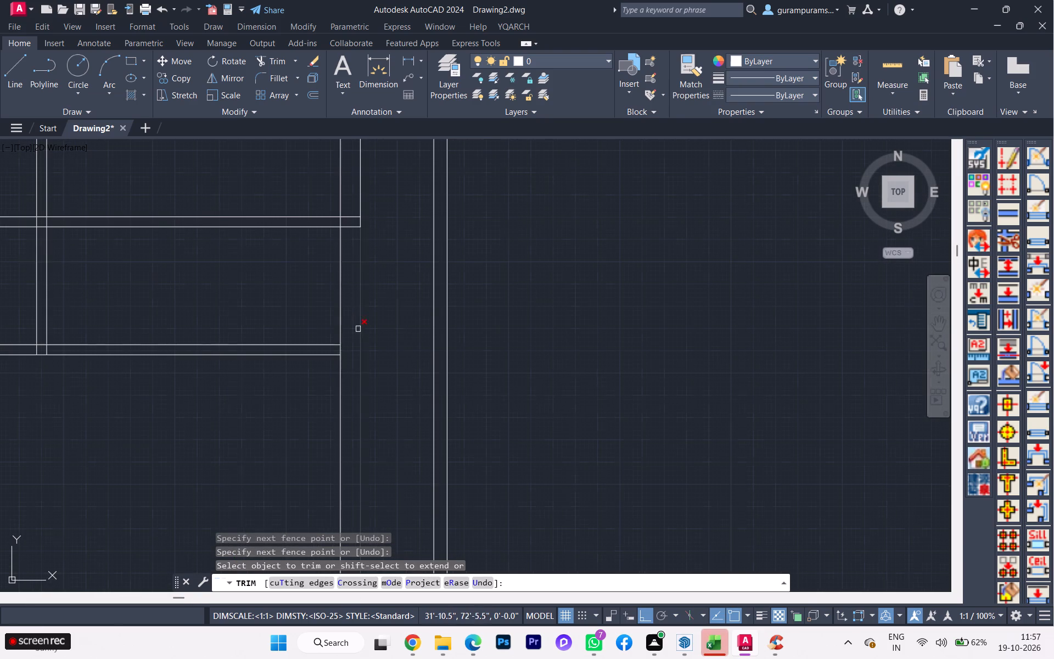
left_click(352, 304)
left_click(349, 209)
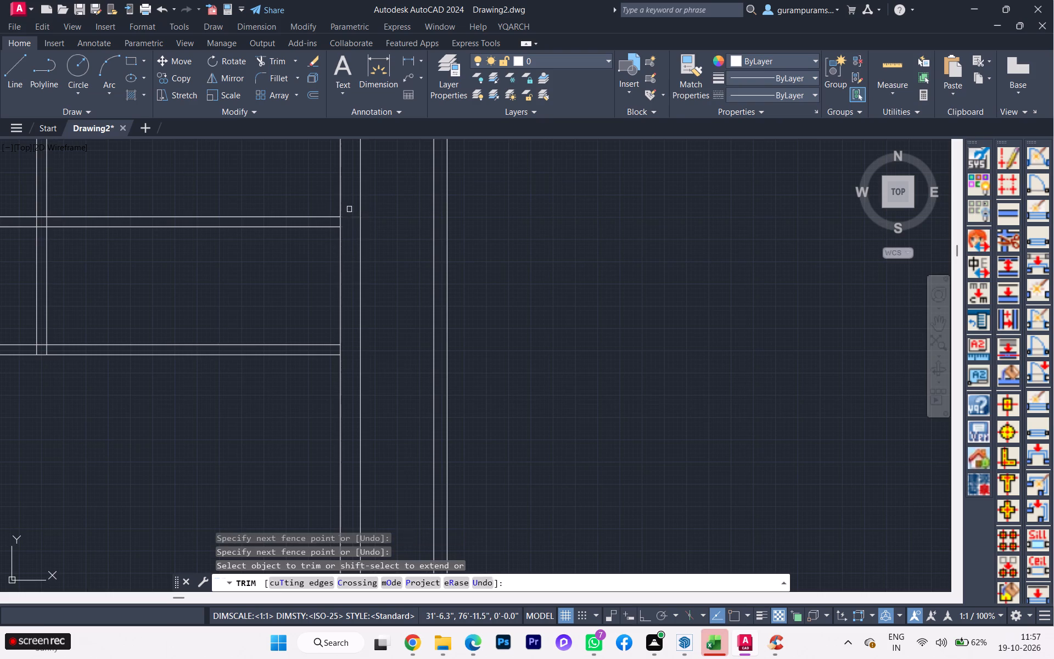
scroll(390, 364, "down", 3)
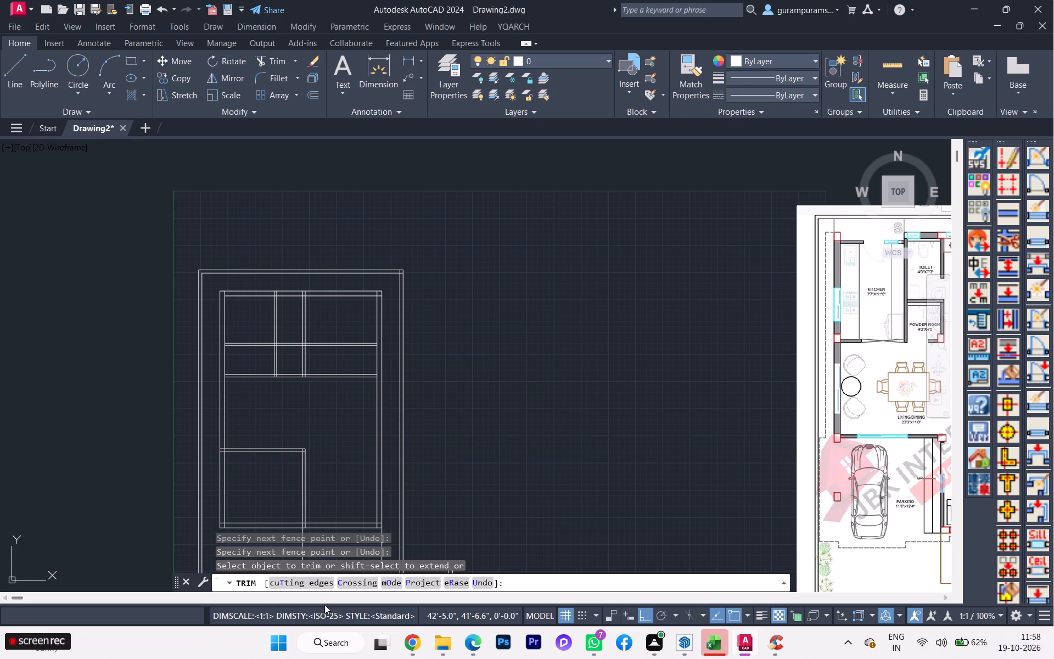
key("Escape")
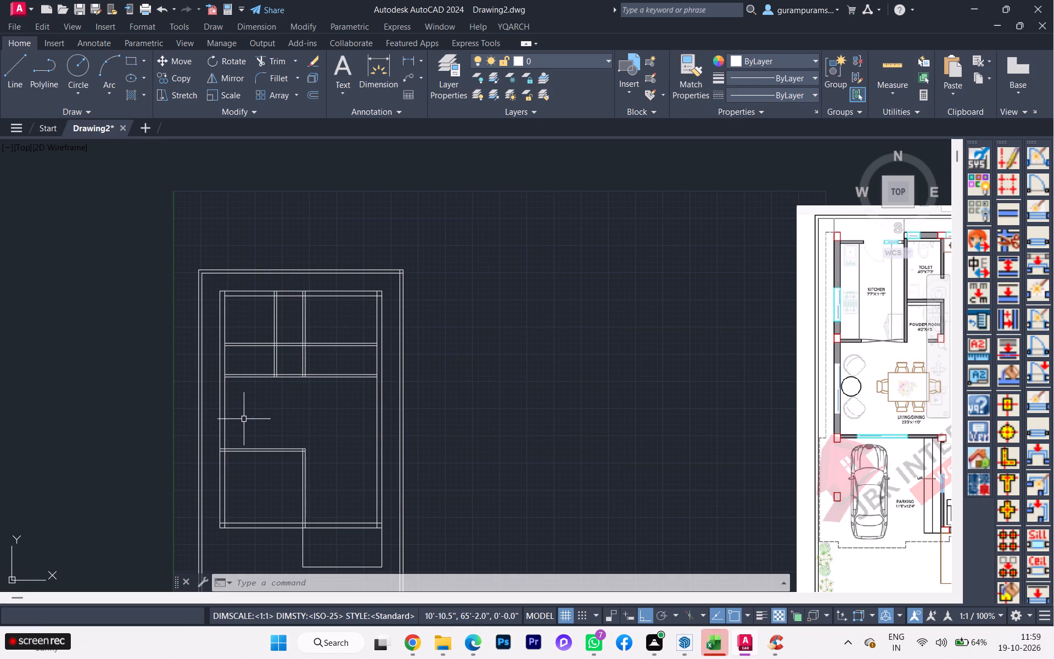
Move the ground floor plan reference image close beside the right boundary wall of the drawn plan.
scroll(349, 339, "down", 1)
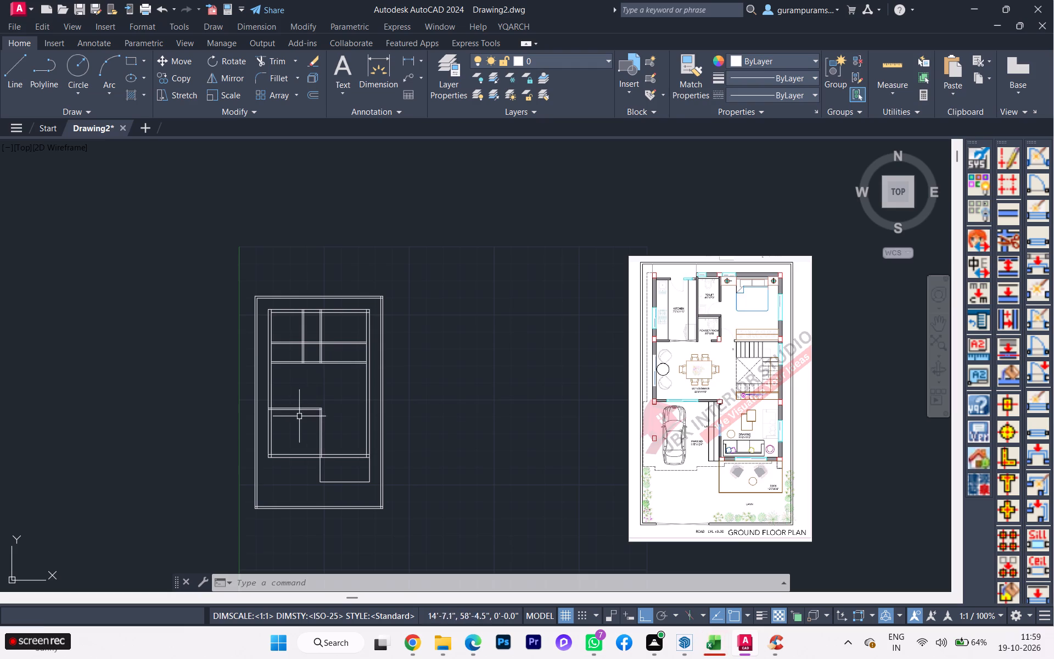
middle_click_drag(370, 296, 393, 259)
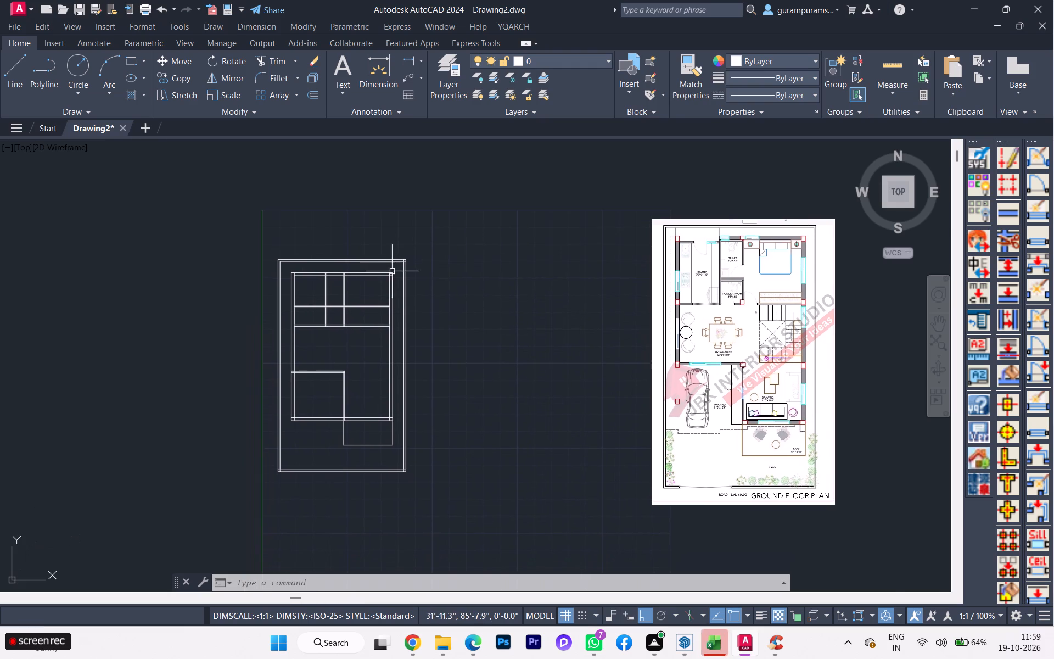
scroll(356, 329, "up", 2)
scroll(354, 334, "down", 1)
left_click(837, 368)
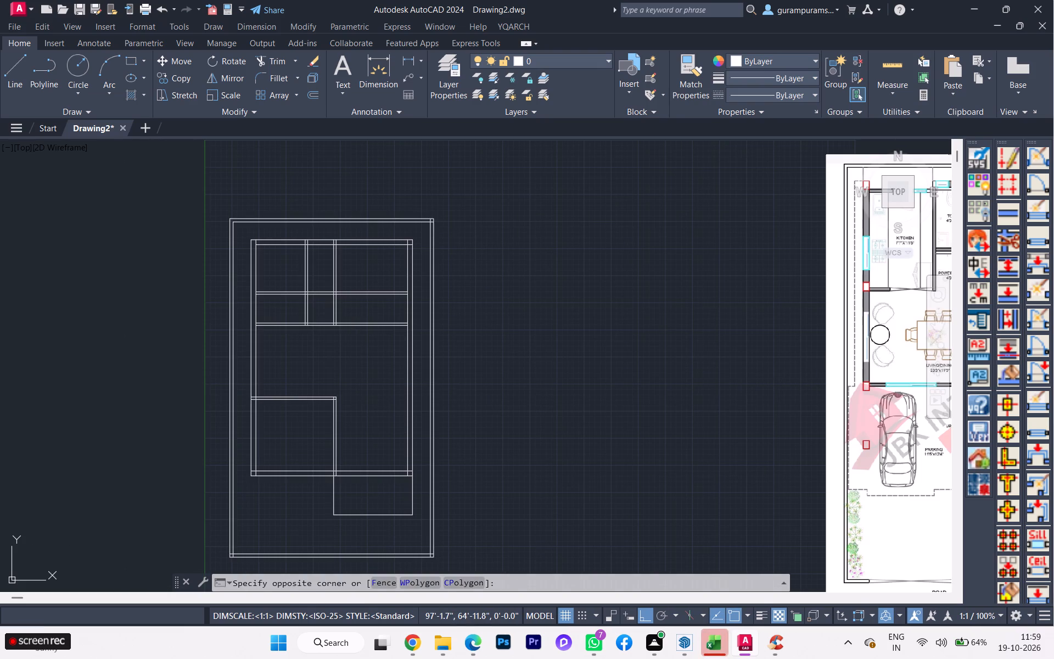
left_click(822, 358)
key("m")
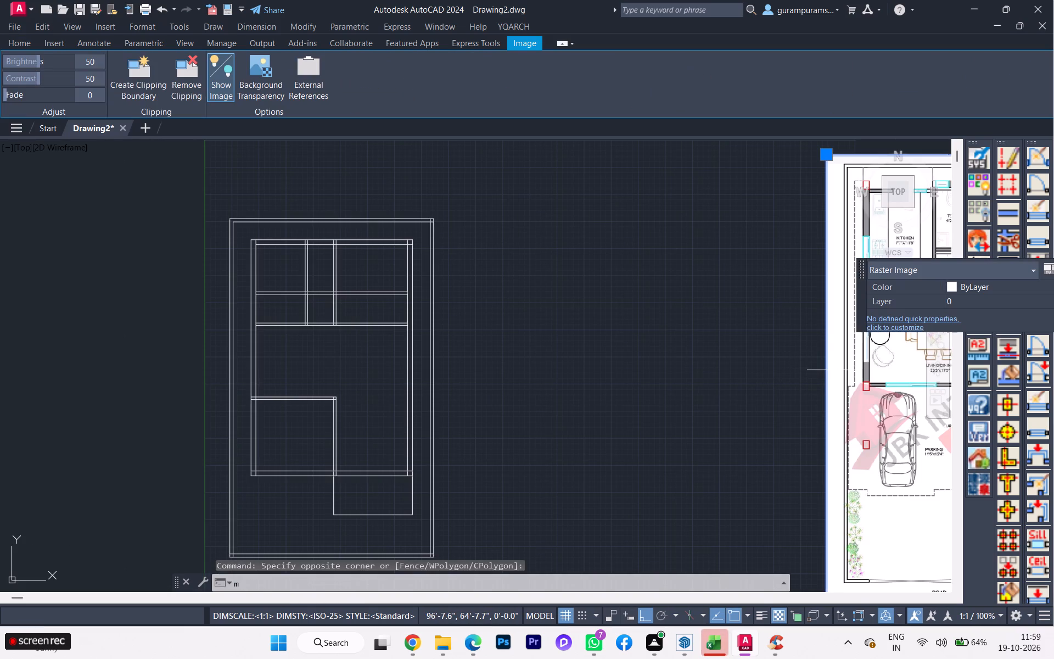
left_click(833, 370)
key("Return")
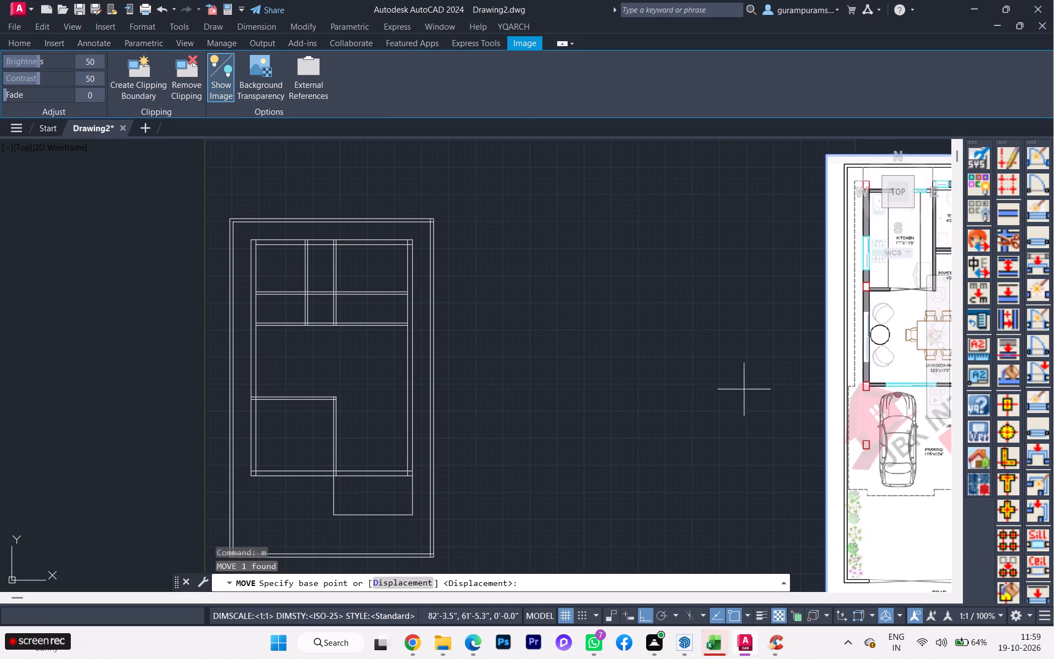
left_click(829, 355)
left_click(463, 343)
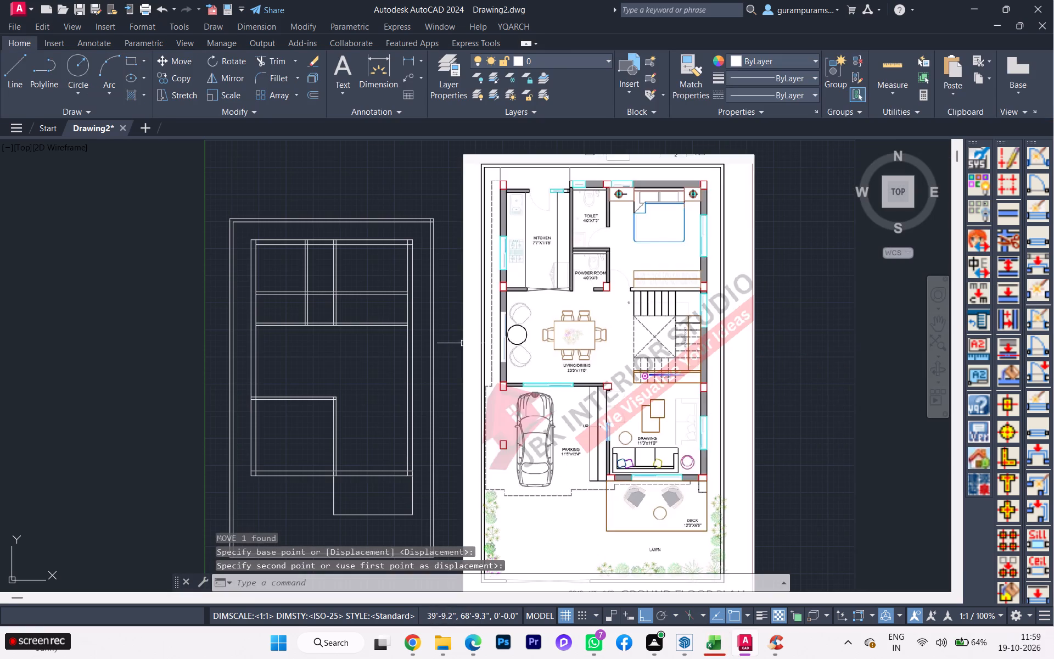
Trim the second double horizontal wall line out of the bedroom, between the toilet's right wall and the right house wall.
scroll(728, 351, "down", 2)
scroll(640, 376, "up", 4)
scroll(552, 354, "down", 1)
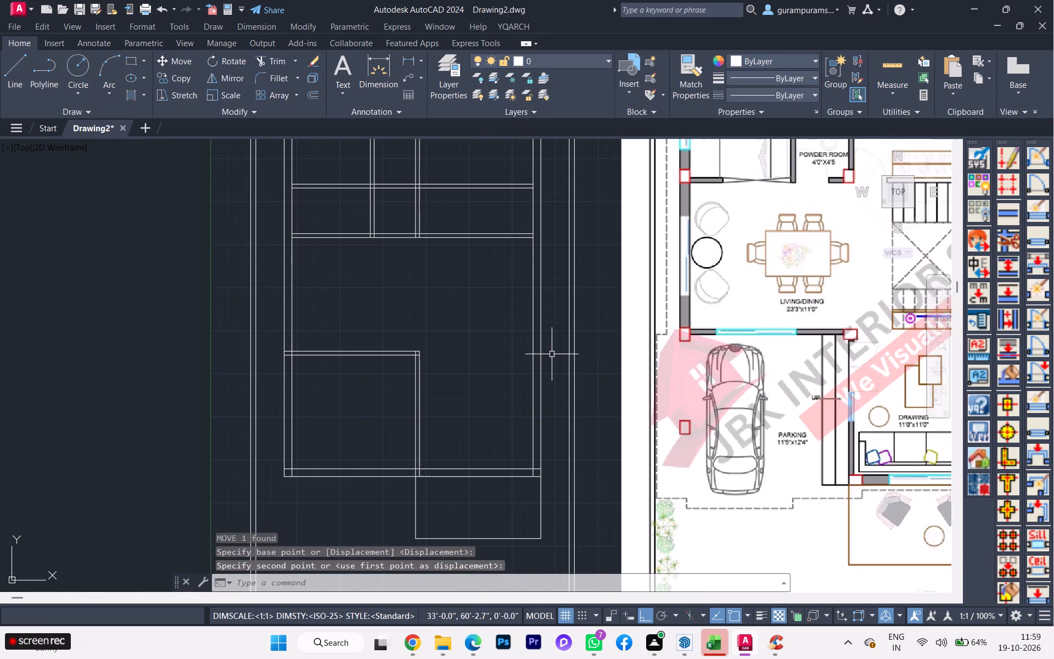
middle_click_drag(546, 363, 520, 413)
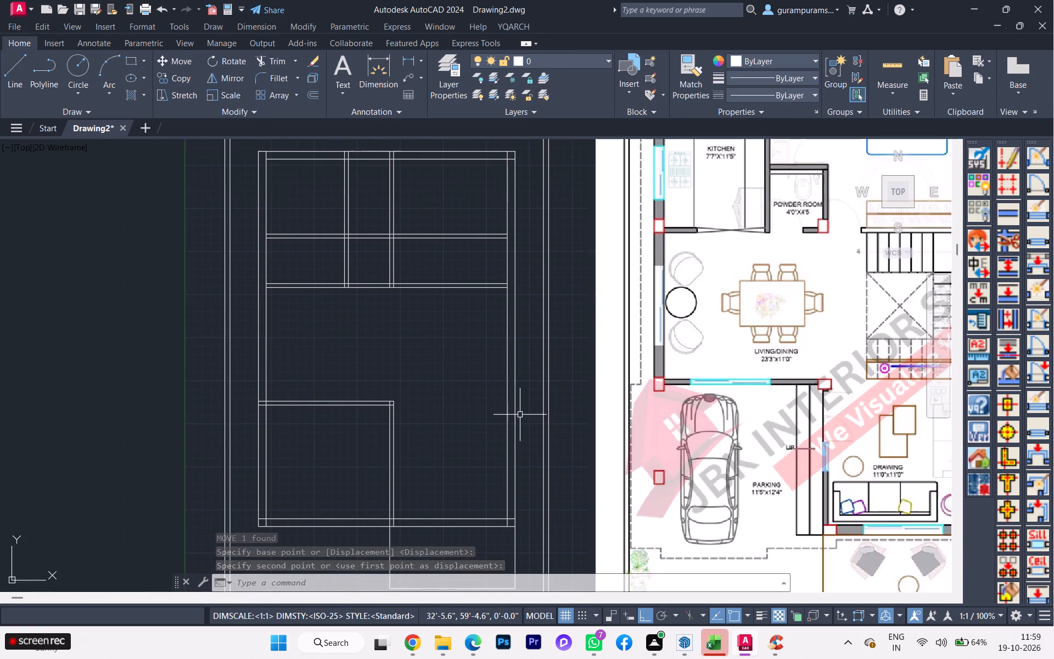
scroll(512, 390, "down", 1)
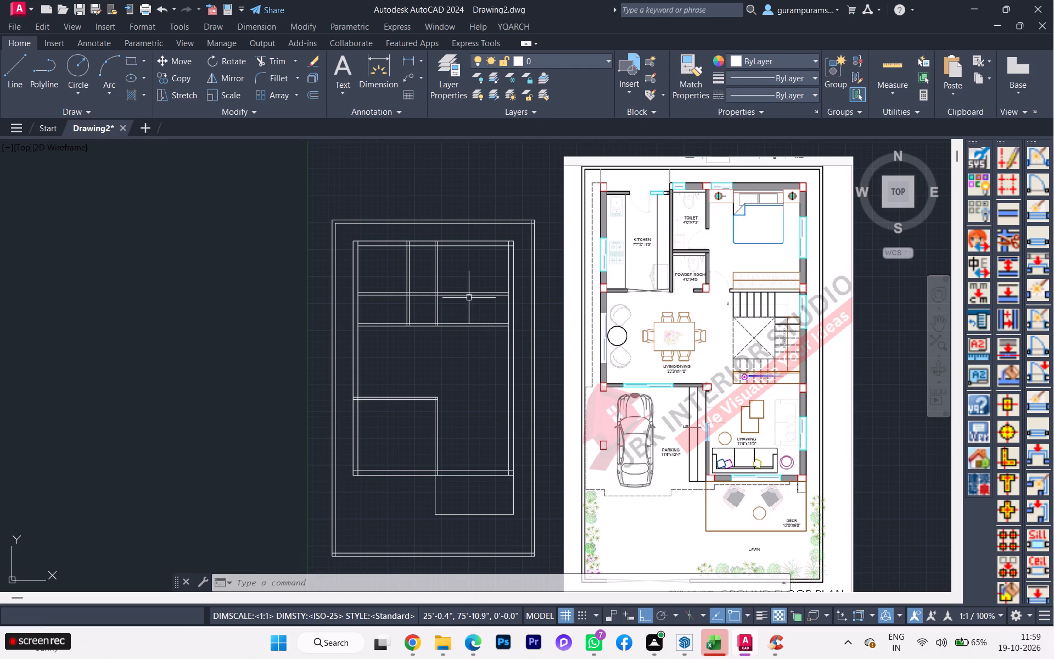
key("t")
key("r")
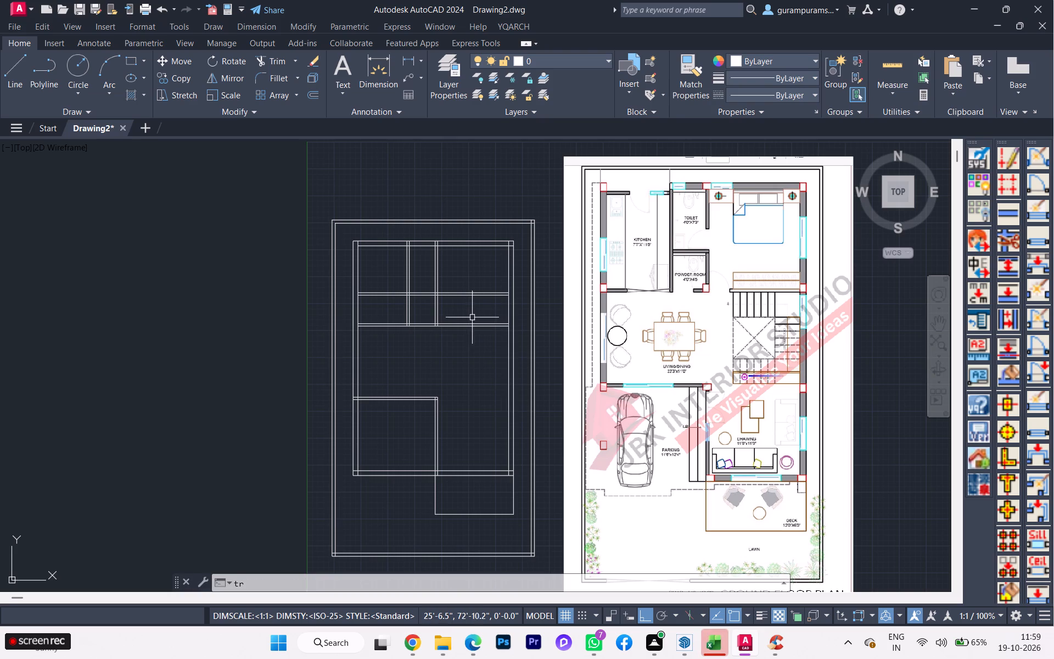
key("Return")
left_click(464, 309)
left_click(466, 288)
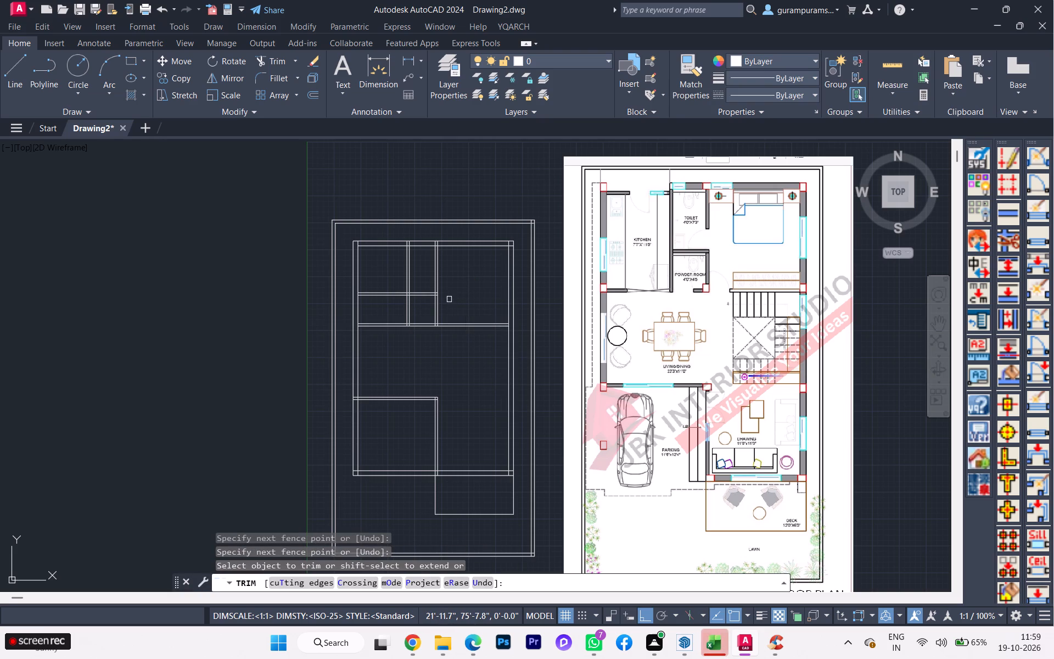
key("Escape")
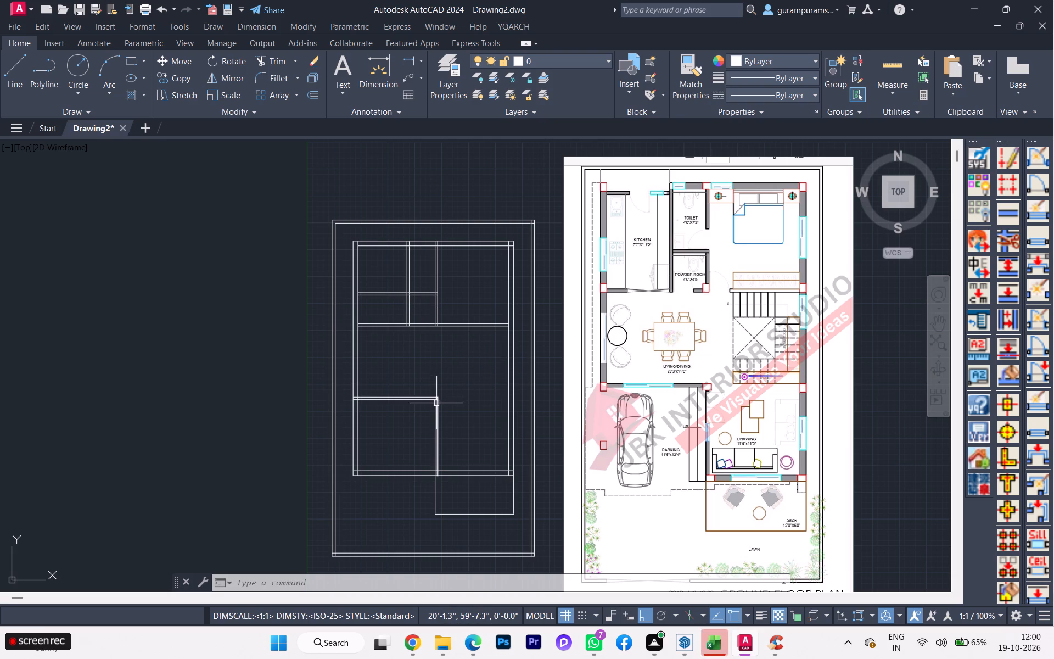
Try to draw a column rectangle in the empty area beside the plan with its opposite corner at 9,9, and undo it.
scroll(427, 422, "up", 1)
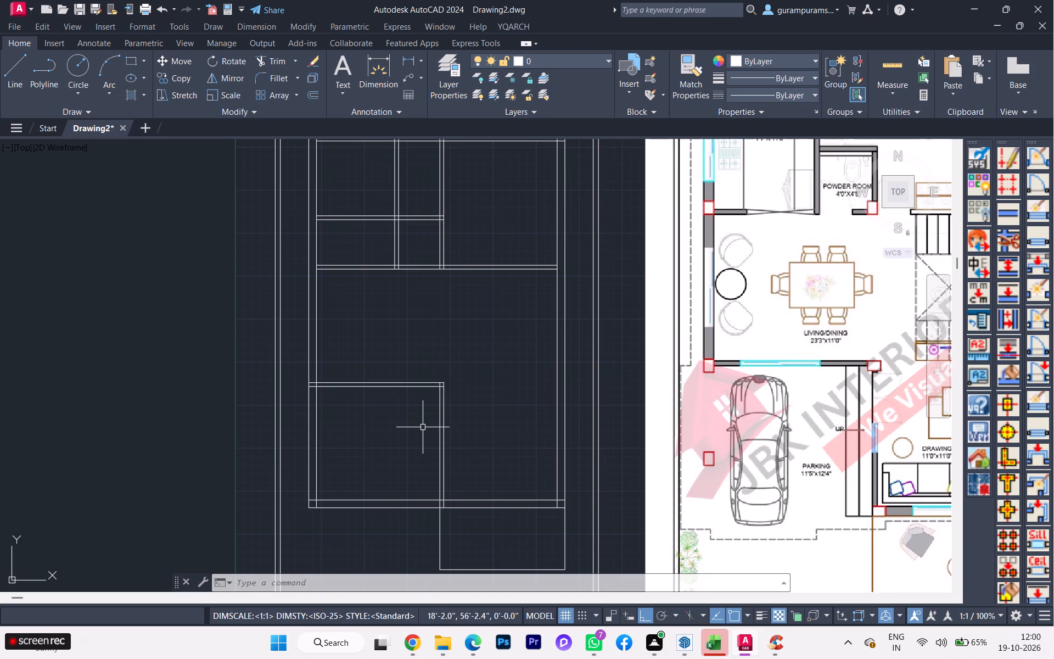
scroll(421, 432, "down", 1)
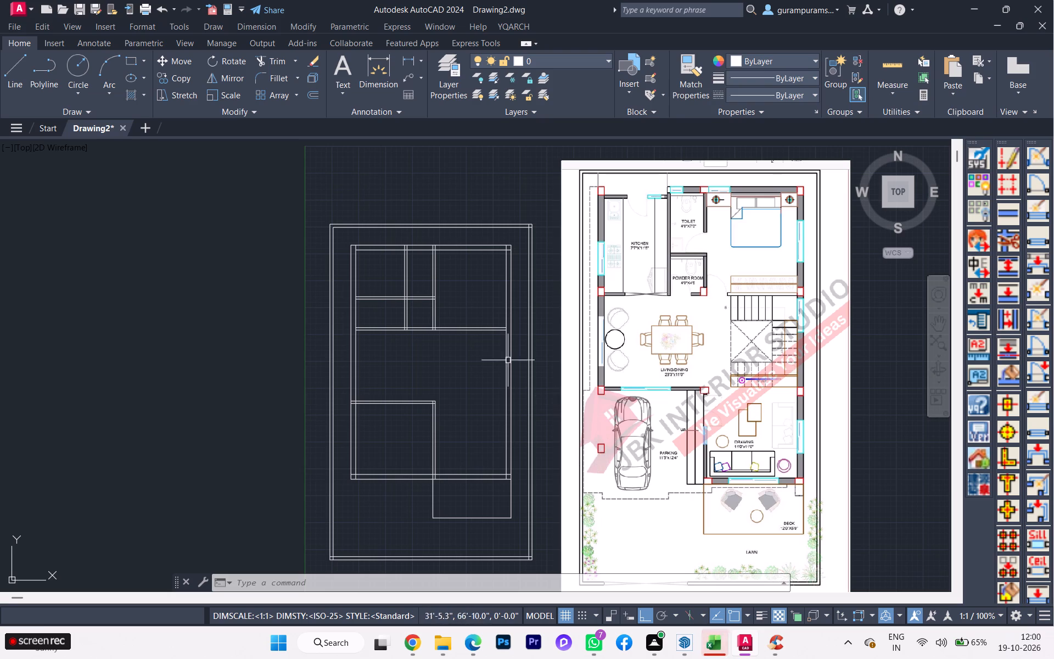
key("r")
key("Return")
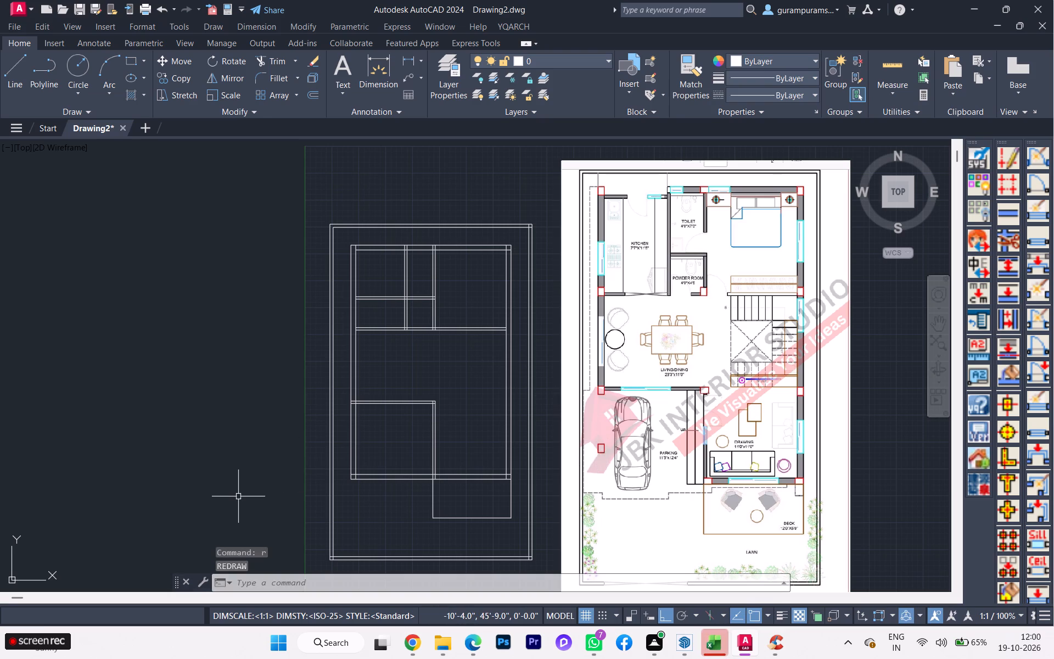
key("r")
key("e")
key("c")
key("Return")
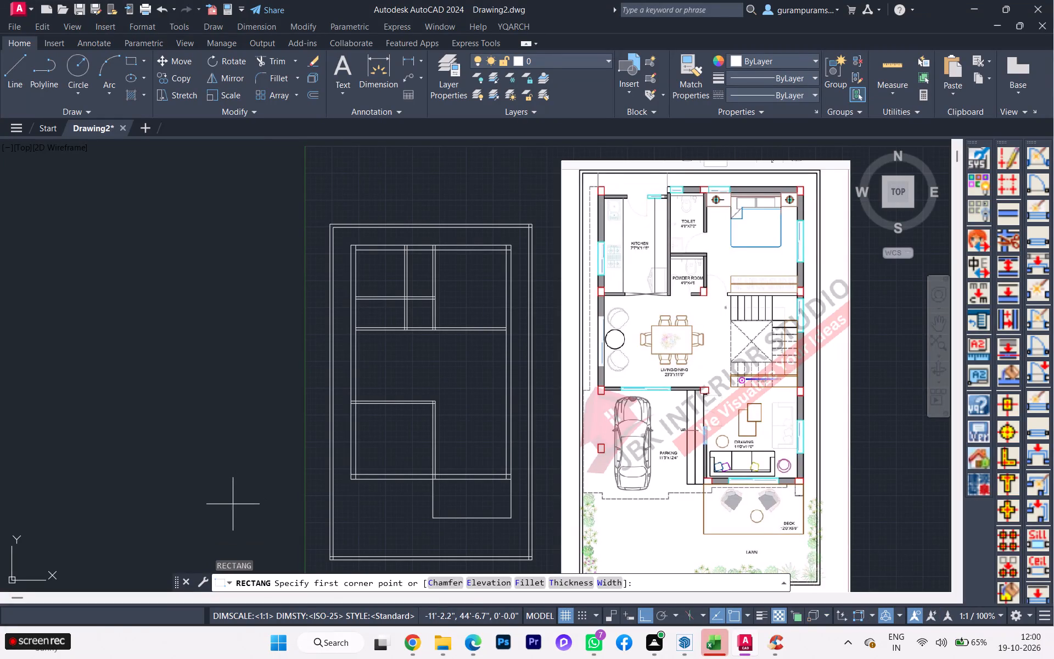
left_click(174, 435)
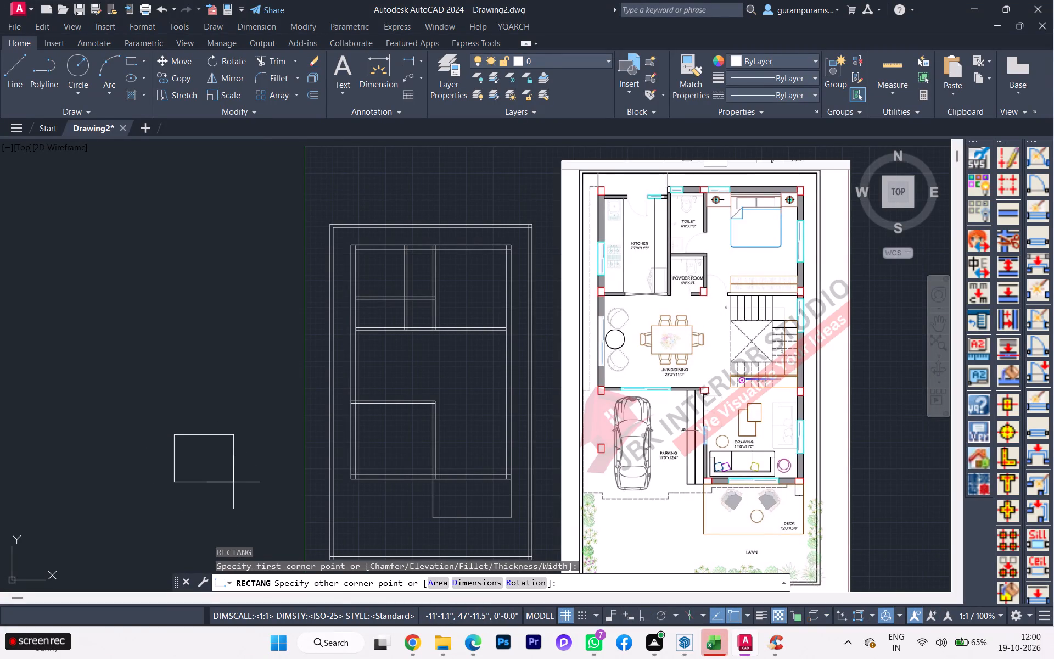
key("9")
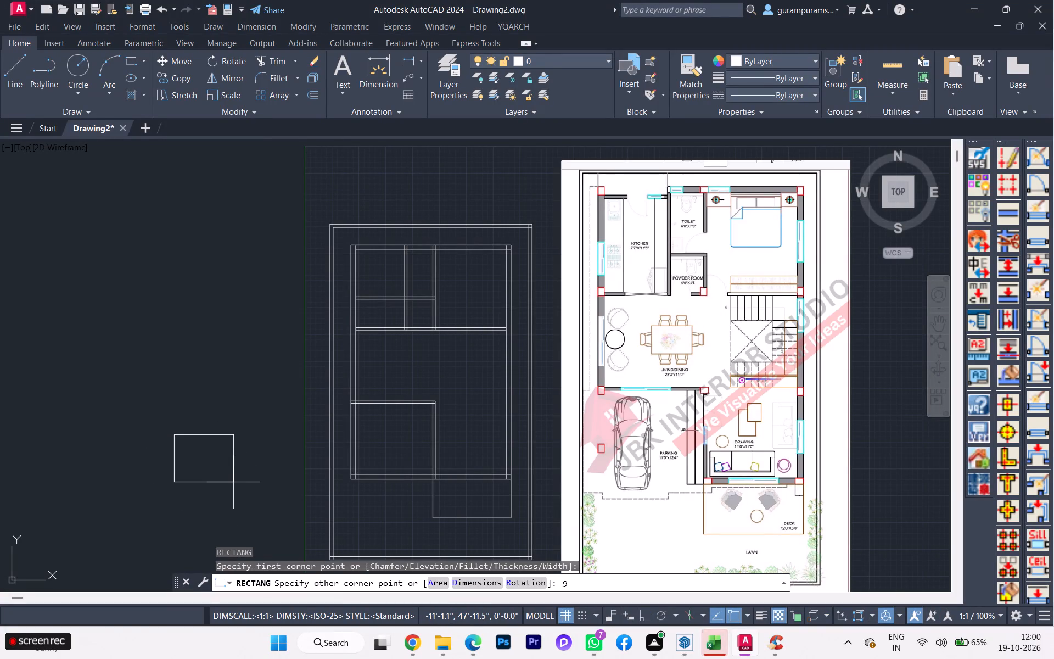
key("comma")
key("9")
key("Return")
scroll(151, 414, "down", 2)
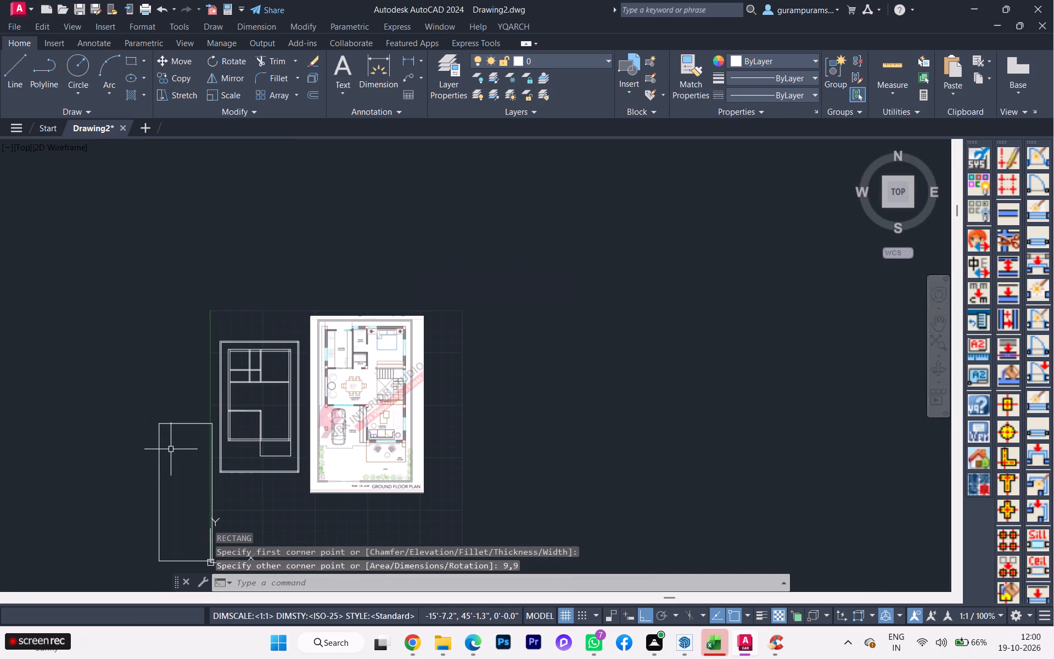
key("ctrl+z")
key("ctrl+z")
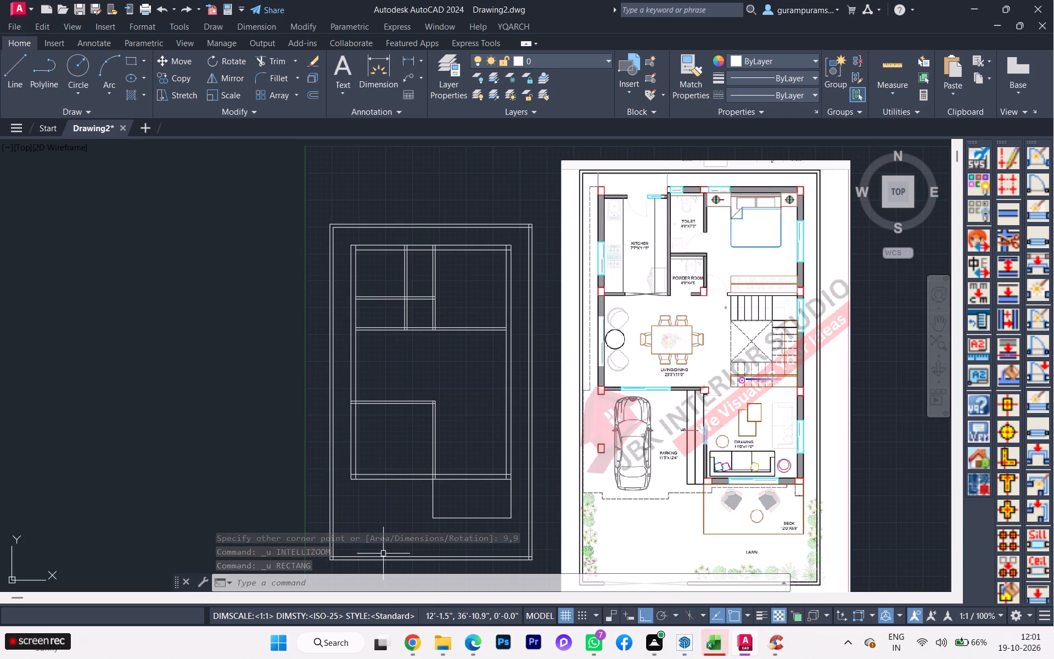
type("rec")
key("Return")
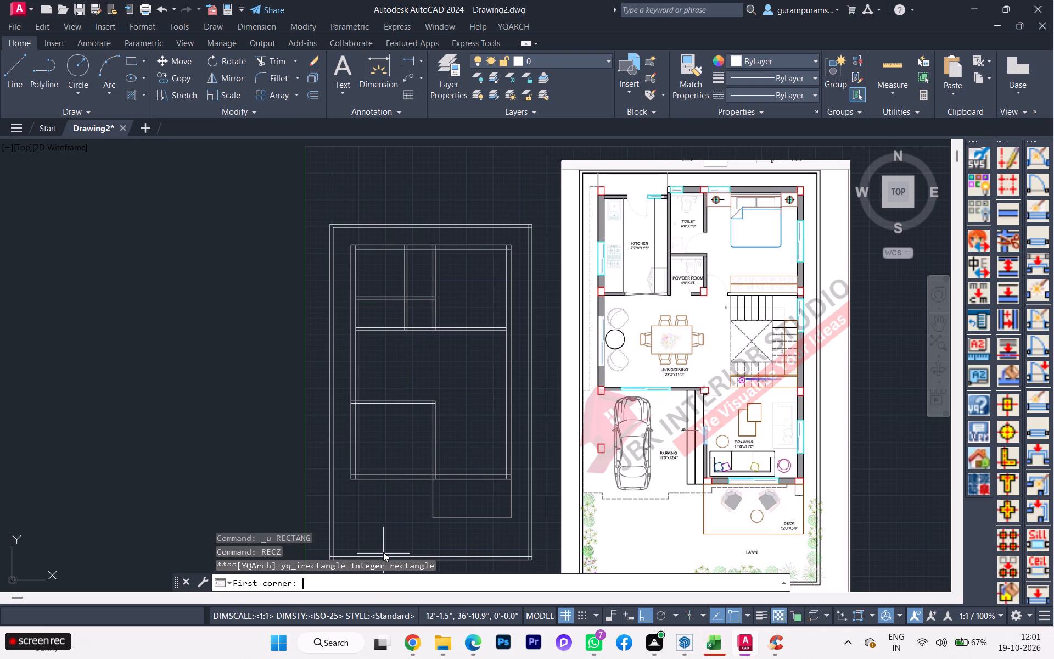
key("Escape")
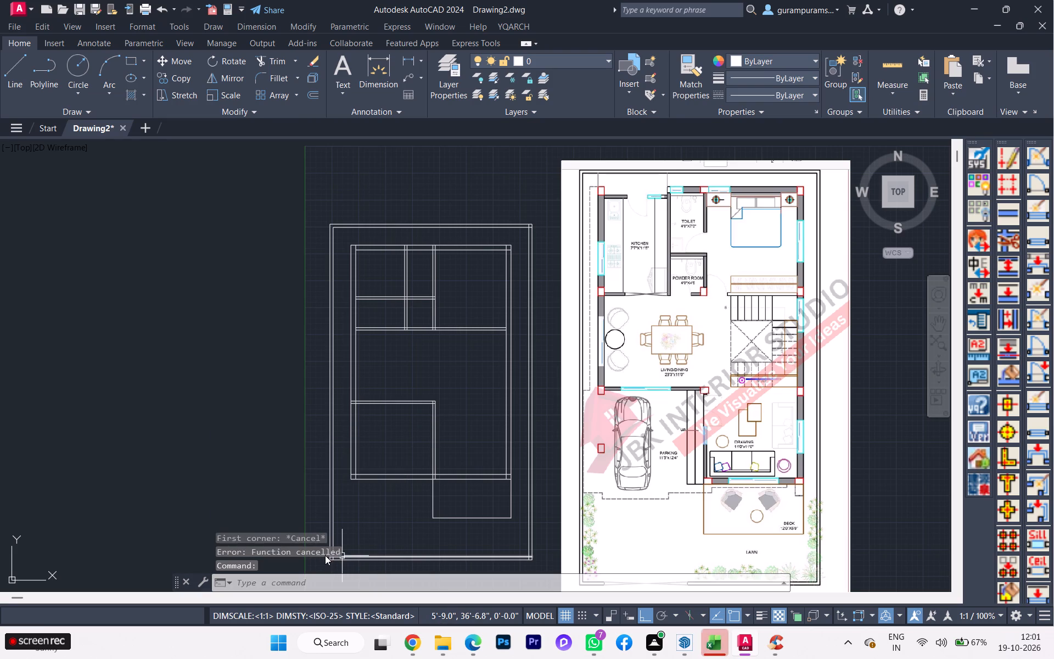
Draw a rectangle of length 9" and width 9" for a column in the empty area to the left of the plan.
key("r")
type("ec")
key("Return")
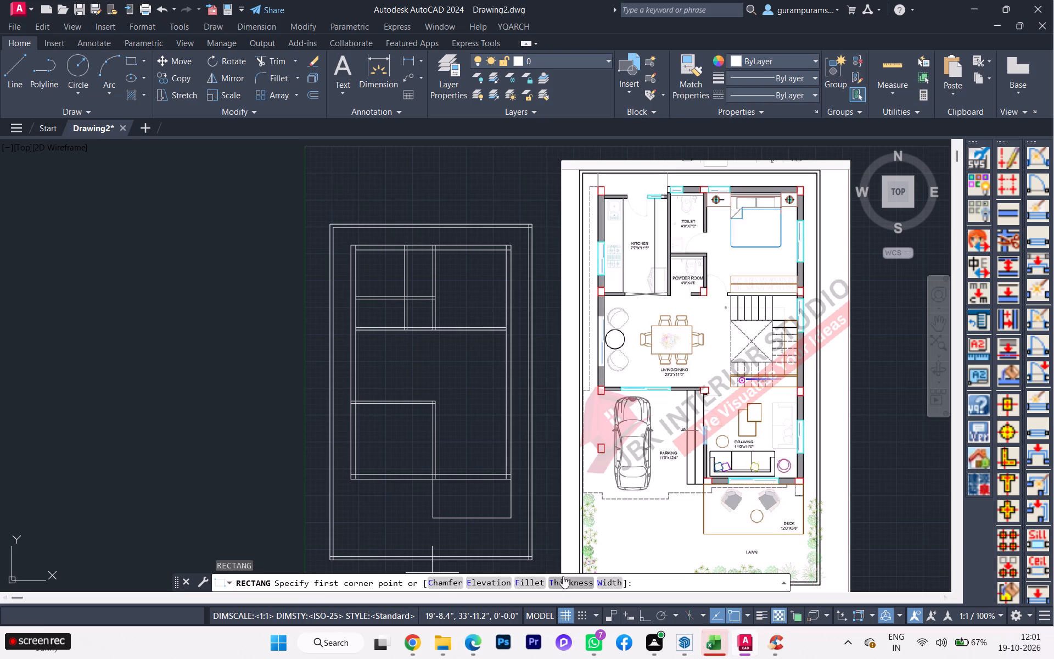
left_click(178, 435)
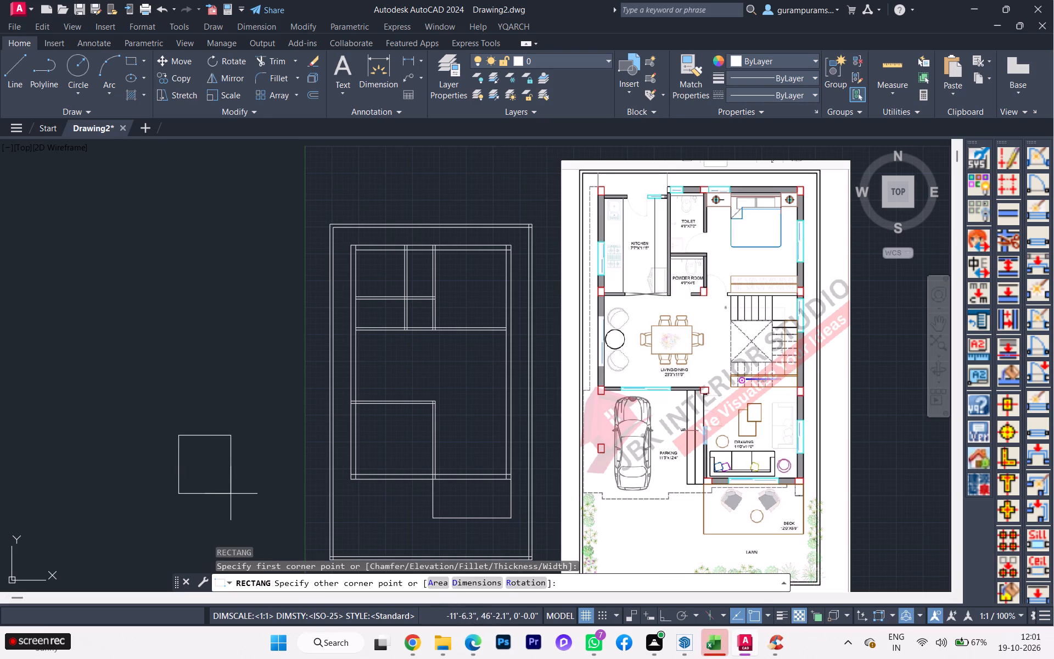
key("d")
key("Return")
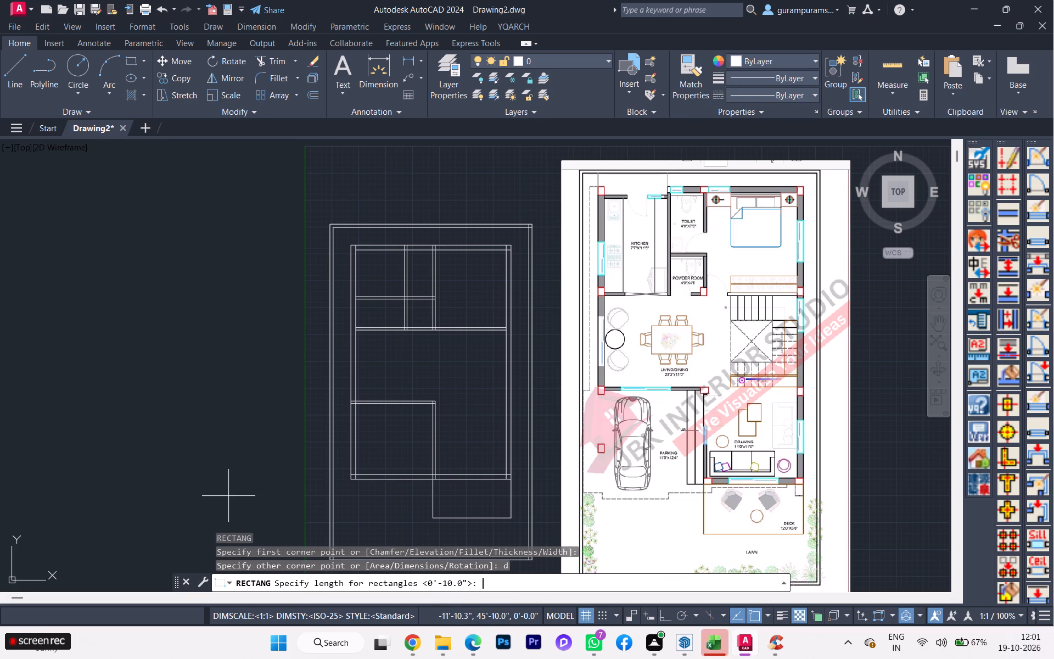
key("9")
key("Return")
key("9")
key("Return")
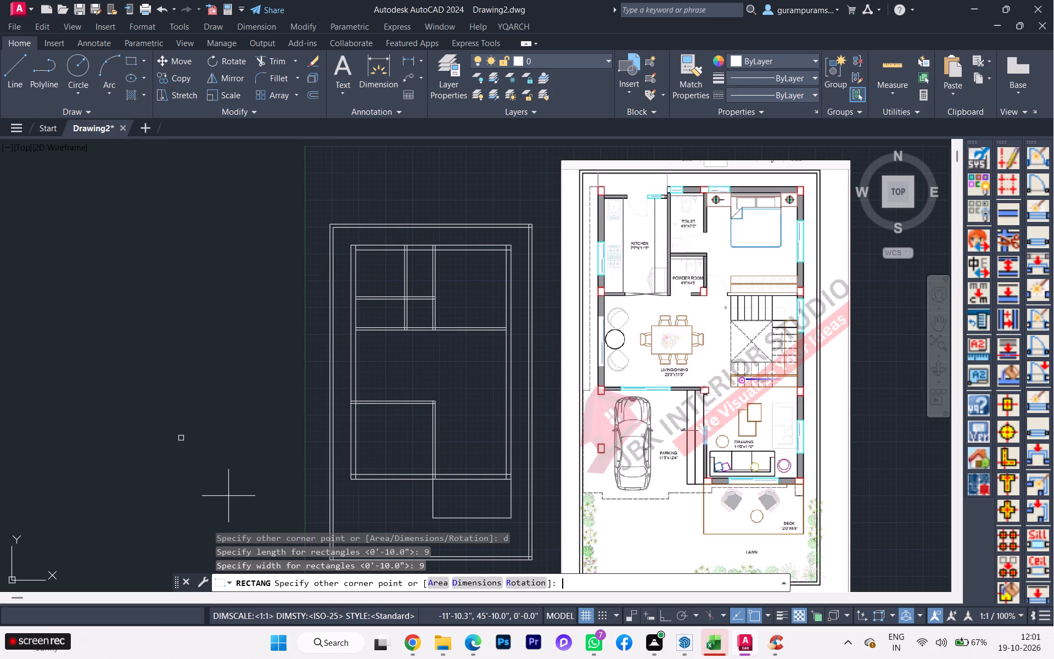
left_click(147, 421)
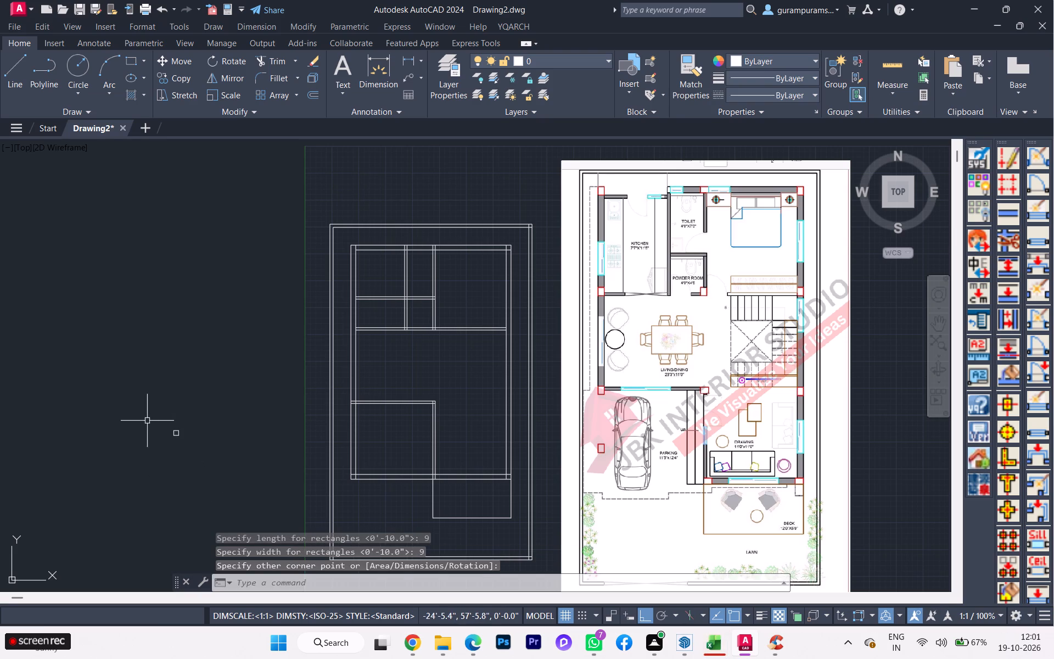
Try lineweights of 0.012" and 0.024" on the 9" column square and settle on 0.016".
left_click(163, 416)
left_click(241, 484)
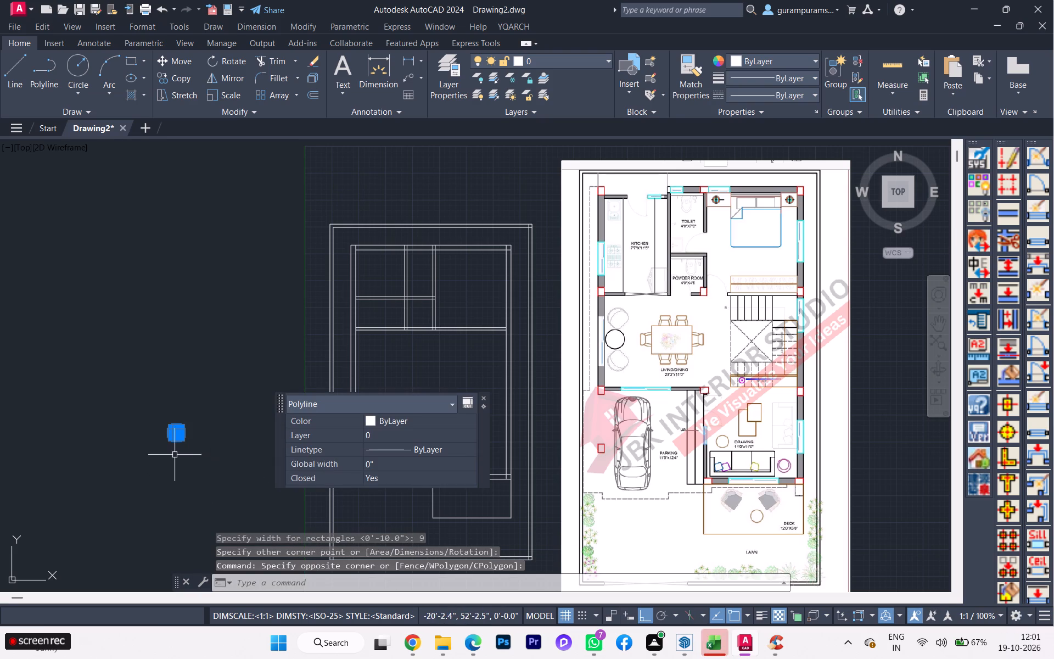
scroll(182, 465, "up", 7)
scroll(192, 457, "down", 3)
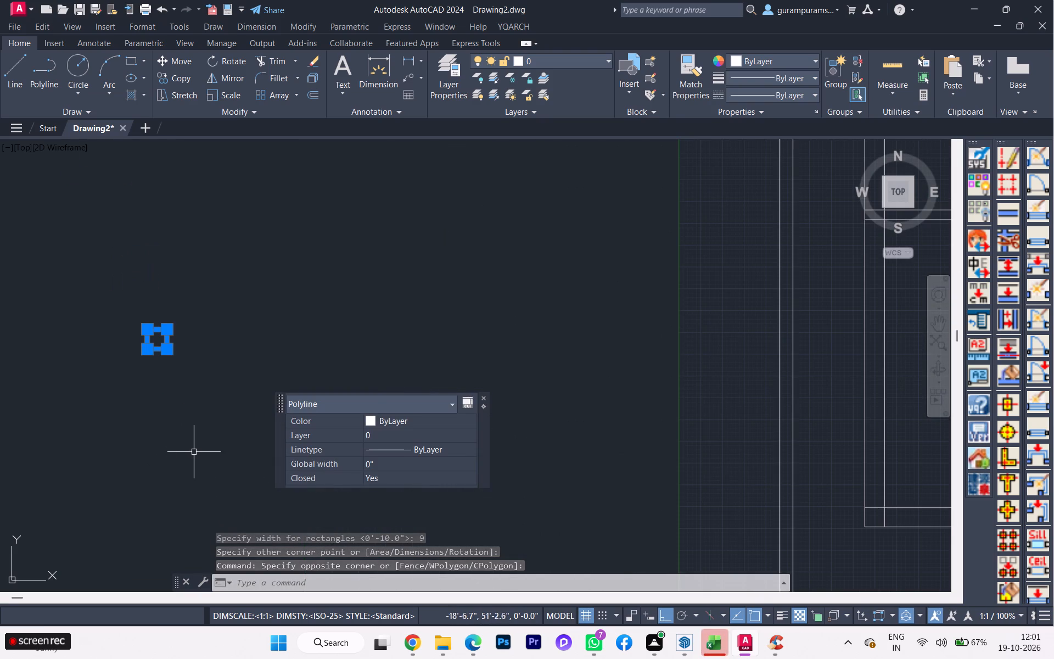
left_click(773, 75)
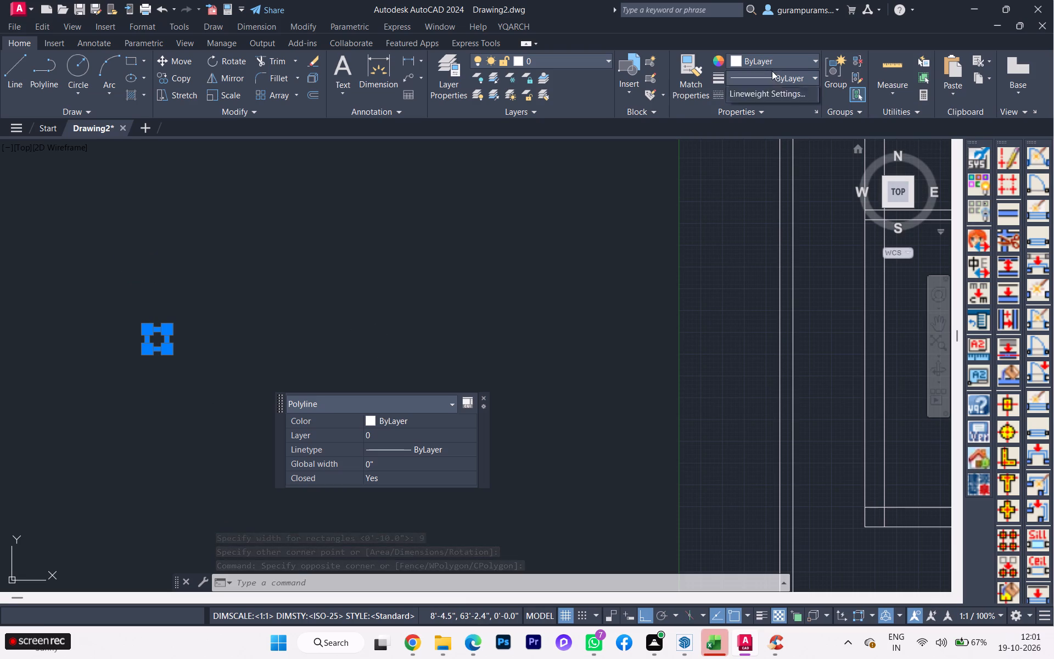
left_click(744, 266)
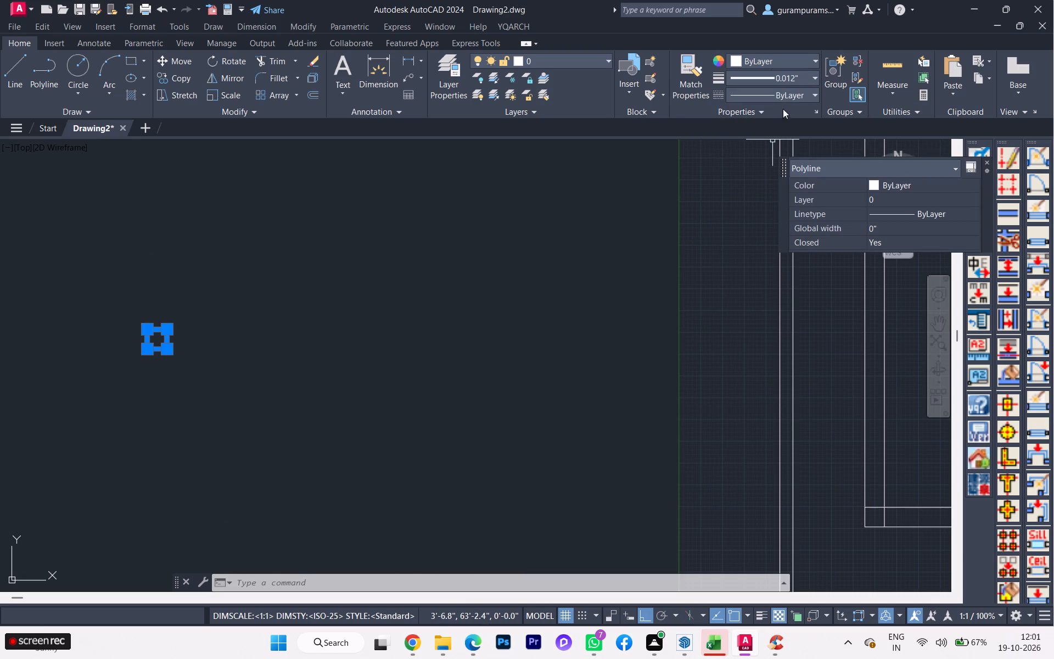
left_click(791, 77)
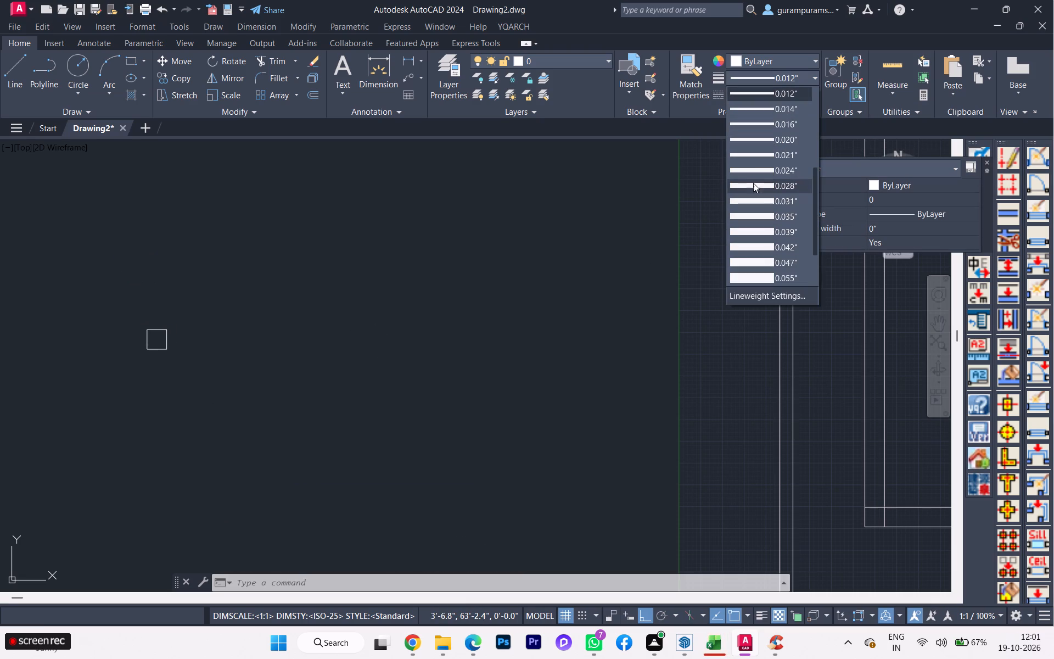
left_click(751, 169)
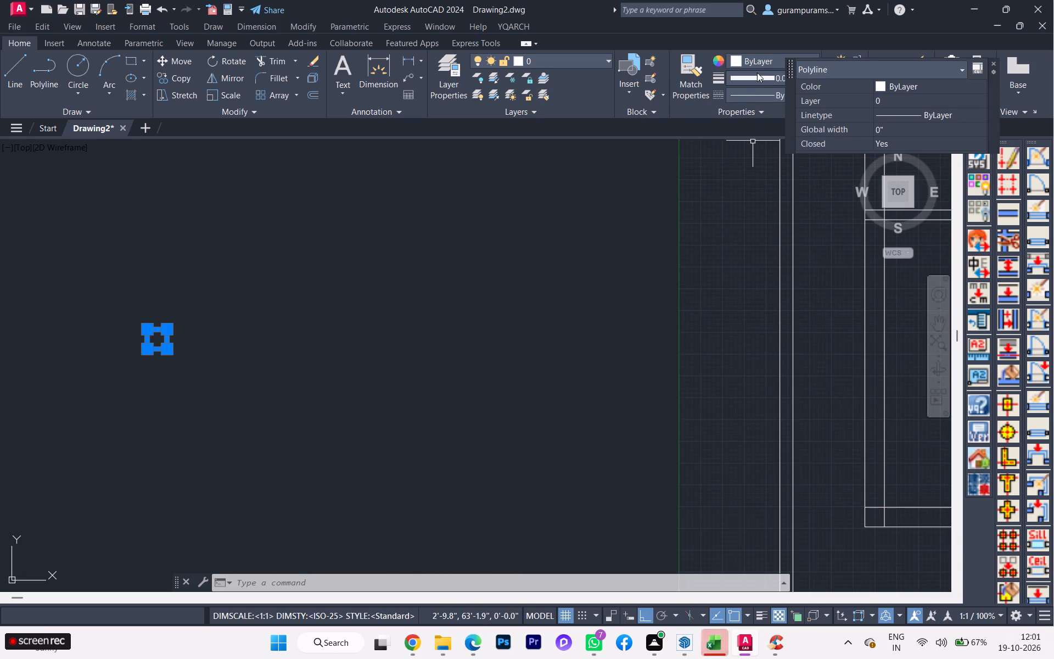
left_click(757, 72)
scroll(771, 114, "up", 1)
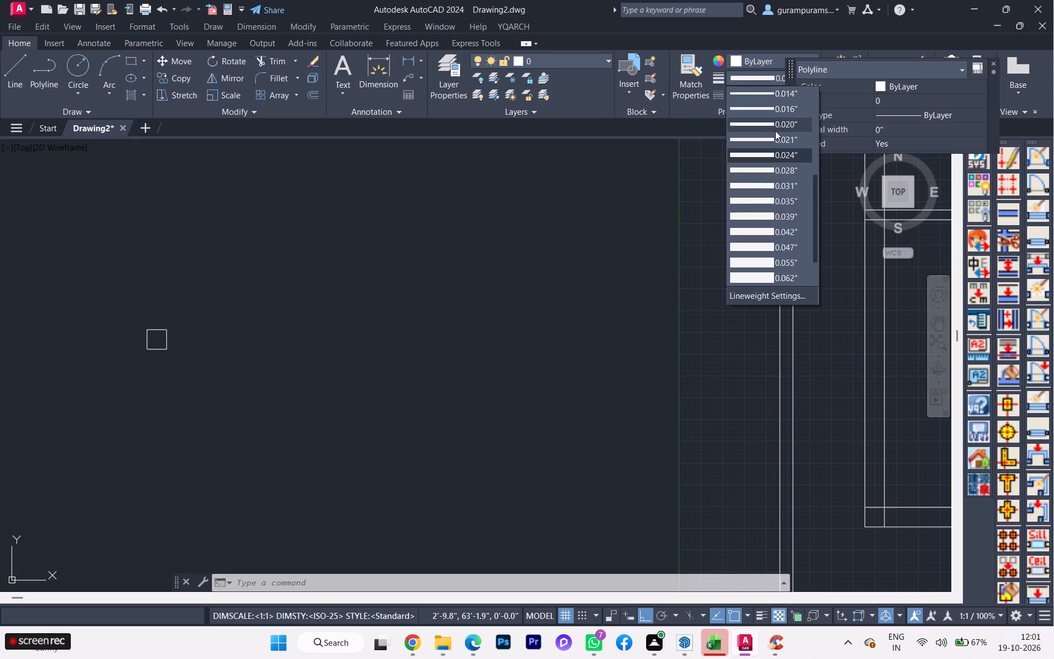
left_click(761, 107)
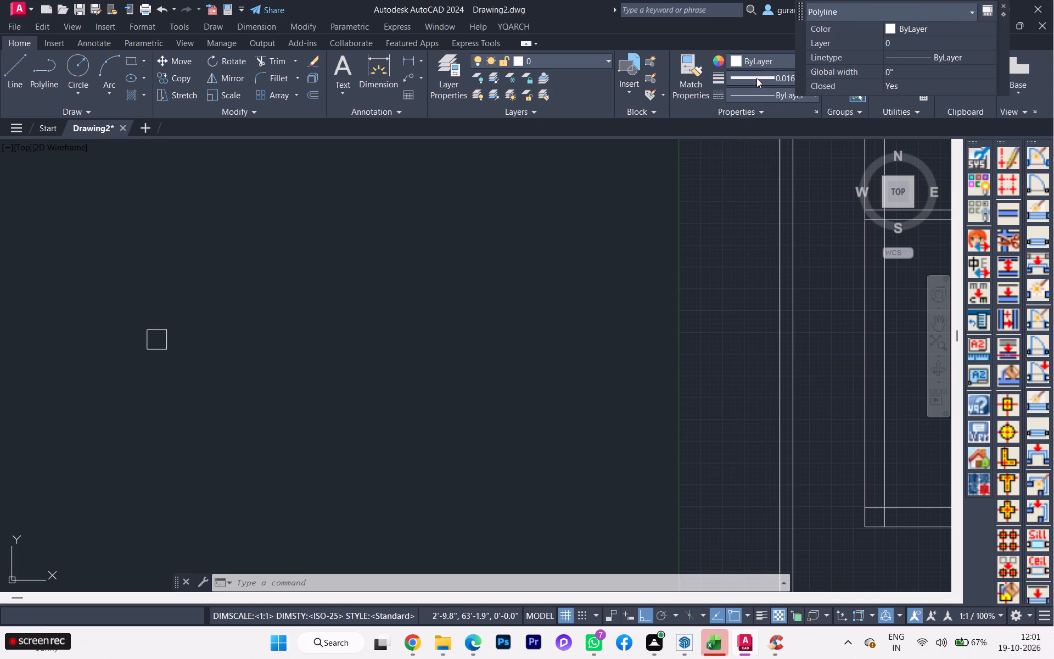
Enable the display of lineweights in the Lineweight Settings.
left_click(756, 78)
left_click(749, 295)
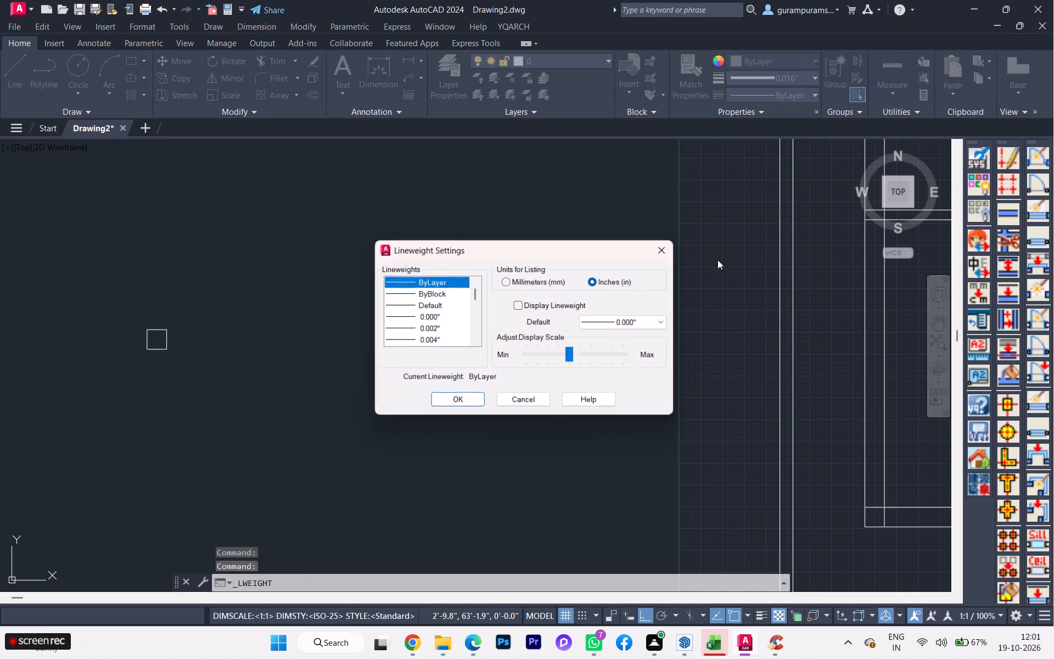
left_click(536, 305)
left_click(451, 393)
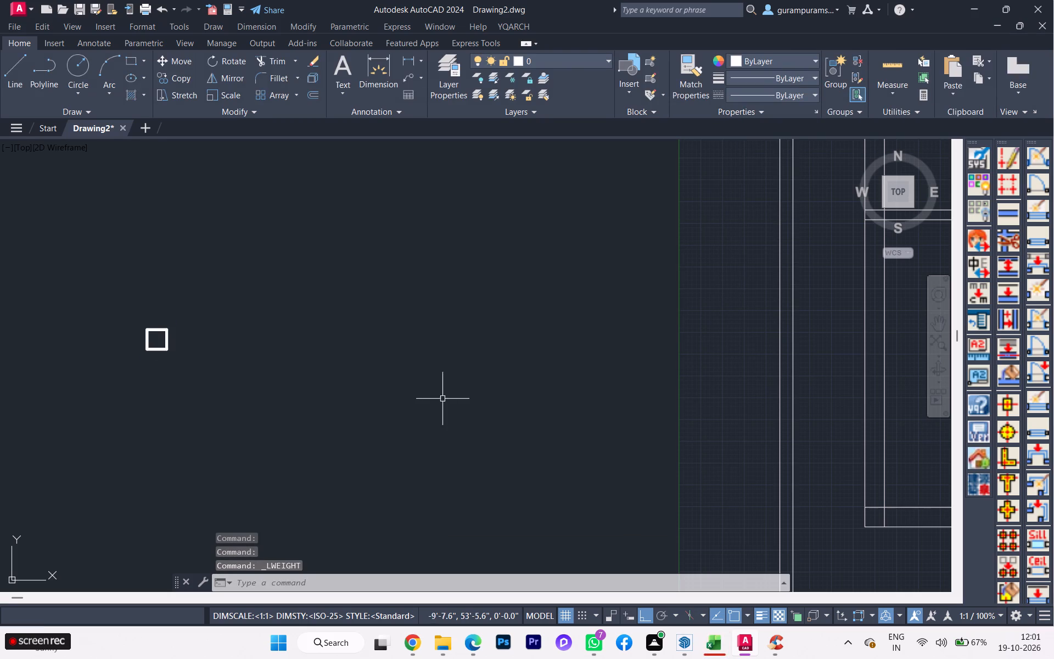
Move the column square by its lower-right corner, with Ortho off, into the lower-left corner where the house's outer walls meet.
key("m")
key("Return")
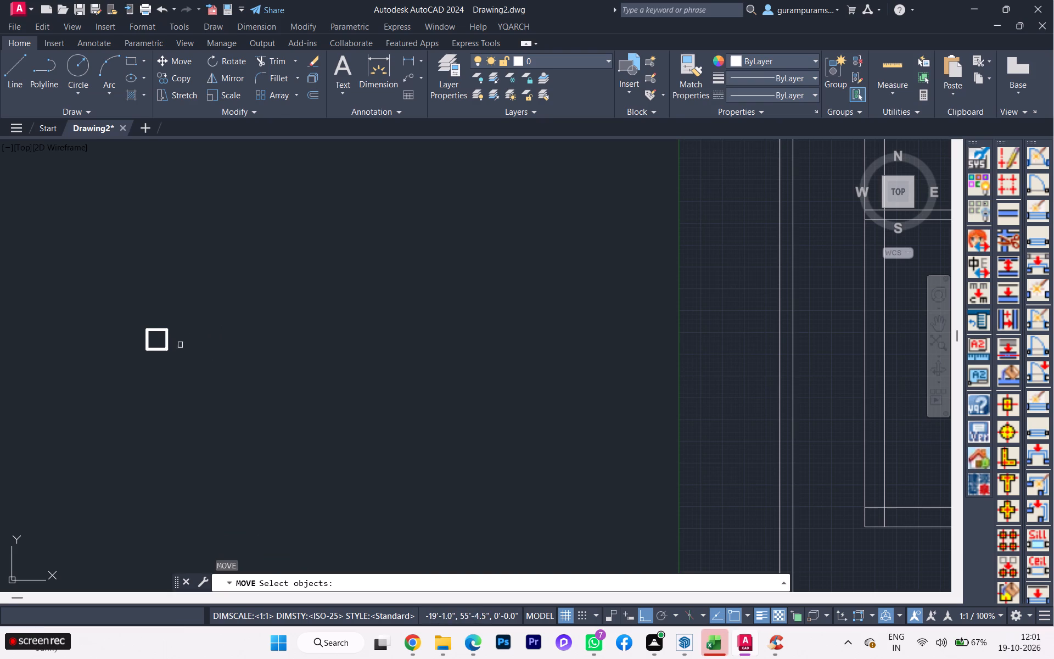
left_click(168, 343)
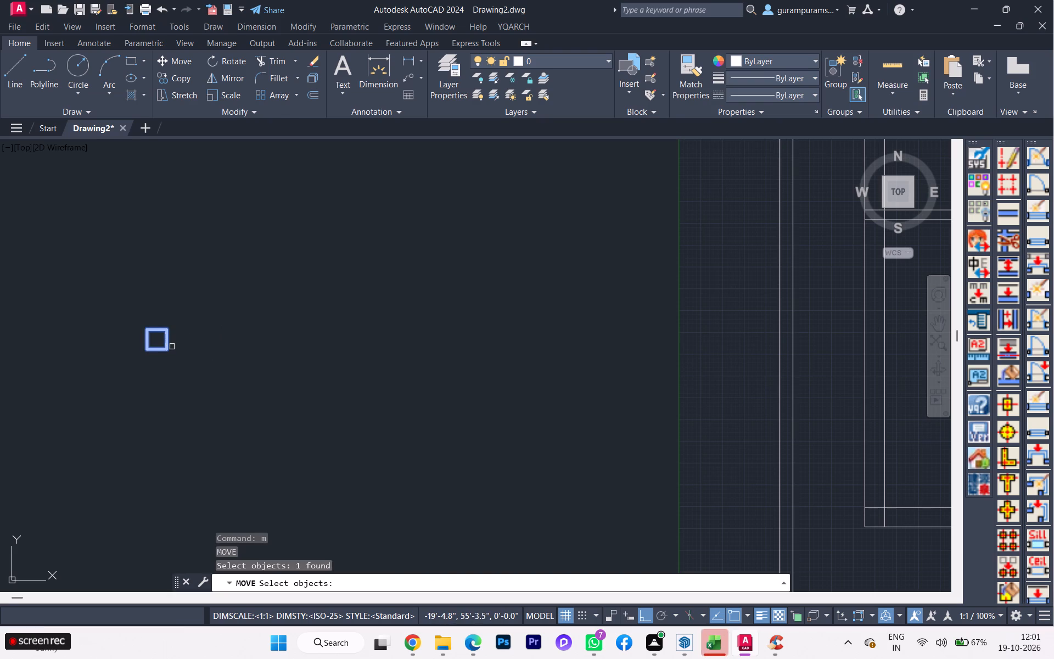
key("Return")
left_click(169, 351)
scroll(285, 355, "down", 2)
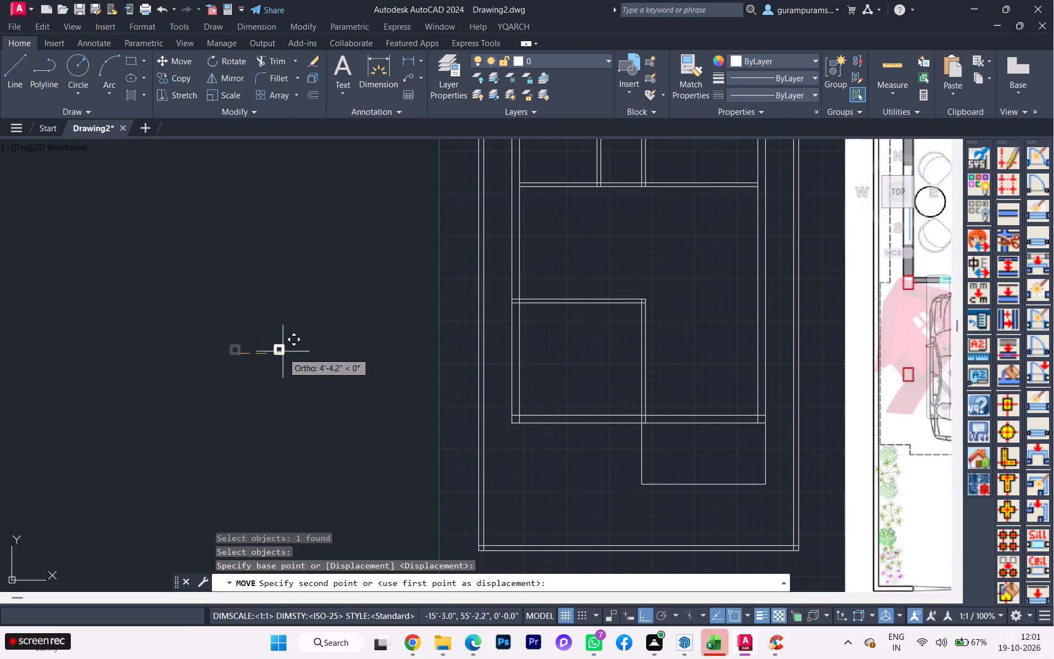
scroll(517, 428, "up", 2)
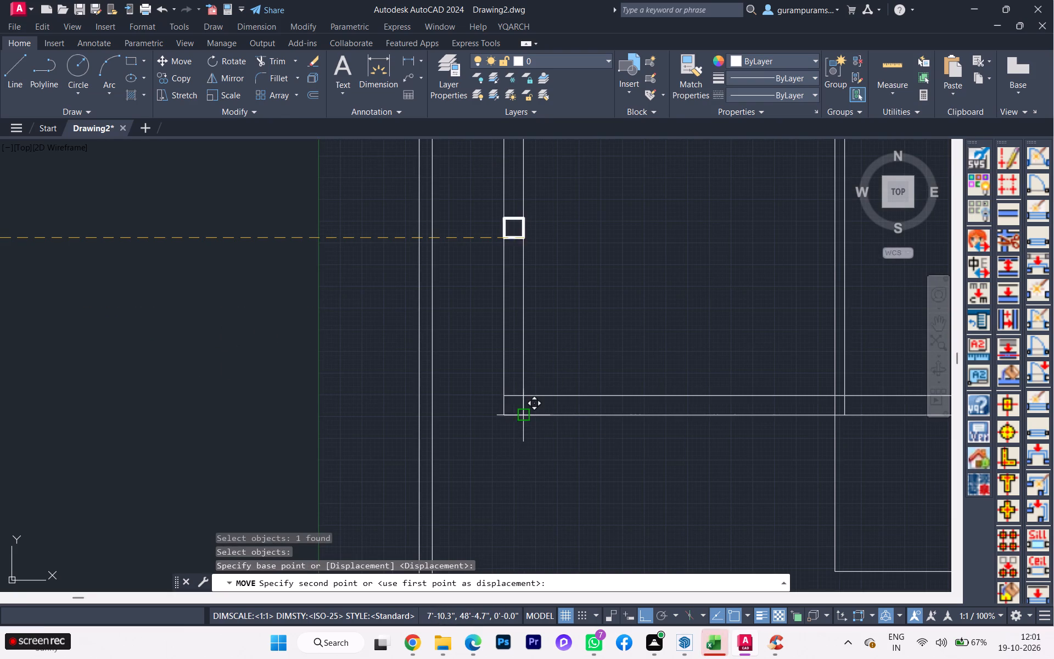
key("F8")
scroll(518, 420, "up", 2)
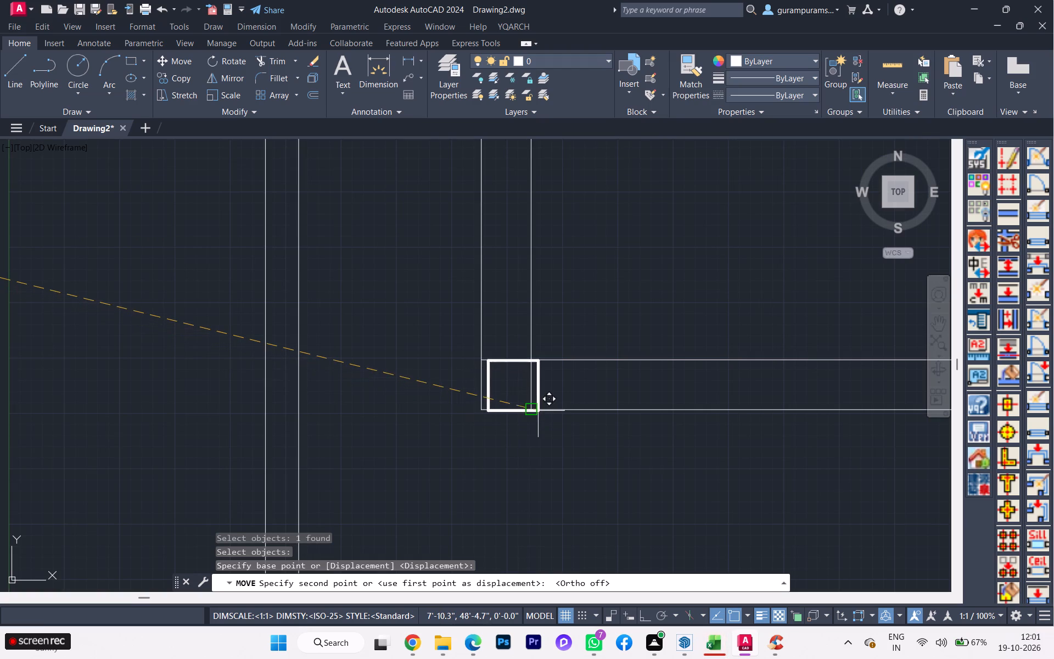
left_click(535, 411)
scroll(429, 424, "down", 1)
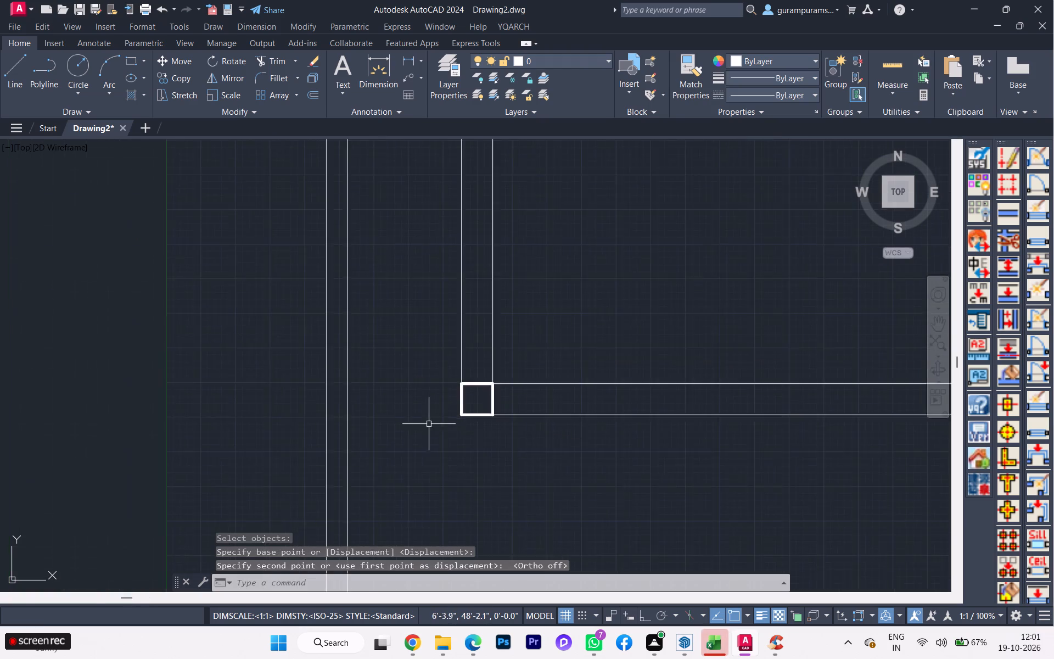
scroll(429, 424, "down", 3)
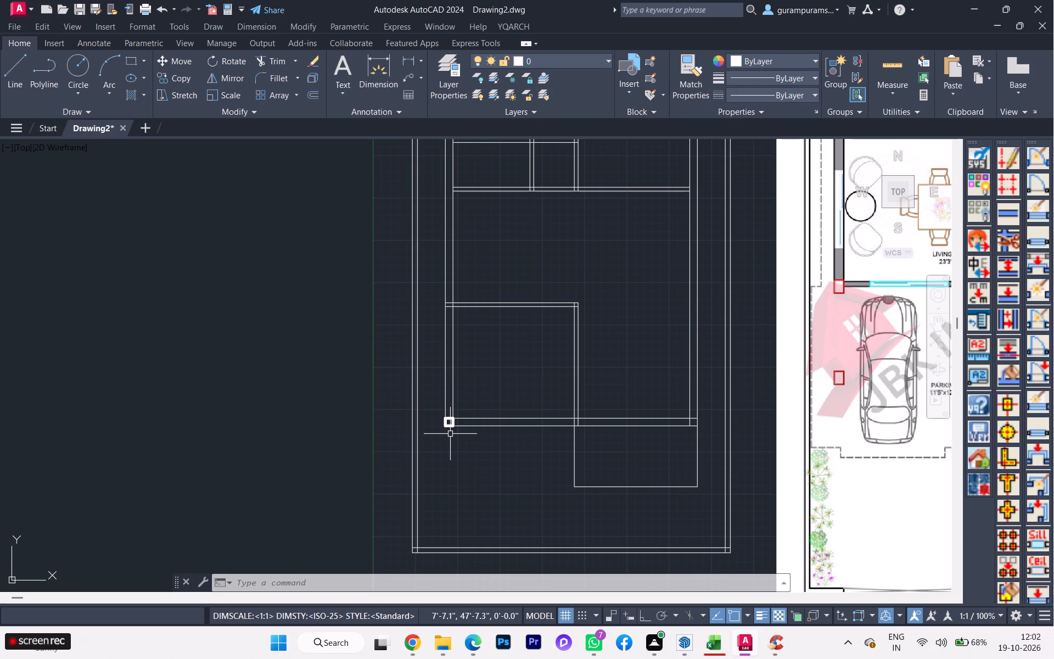
Stretch the bottom edge of the column at the house's lower-left corner downward by 3".
scroll(446, 432, "up", 1)
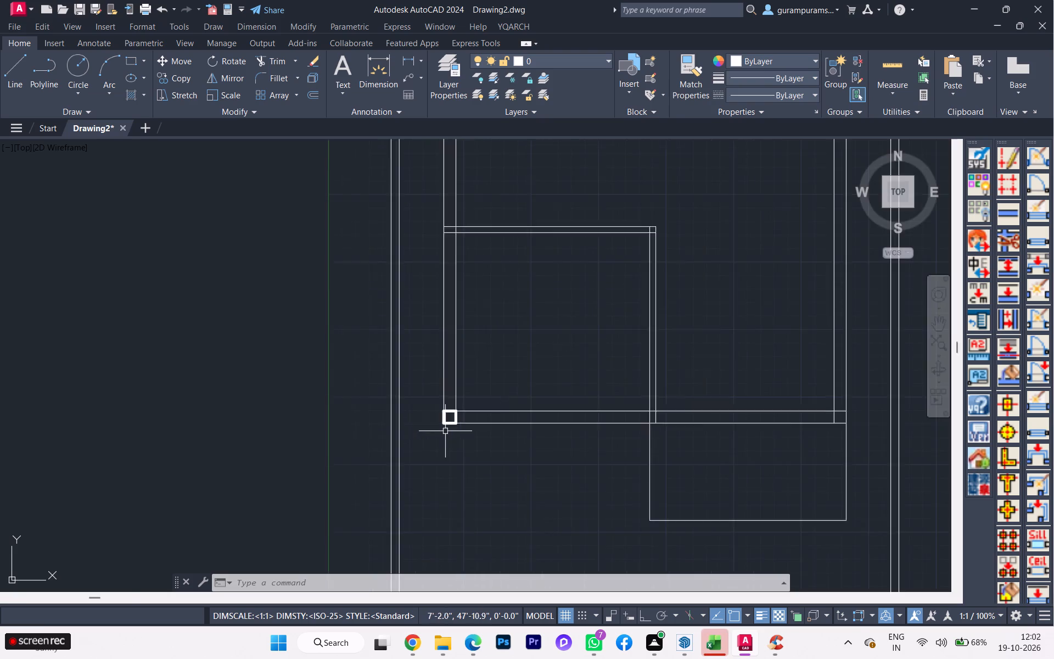
scroll(445, 431, "up", 2)
left_click(450, 410)
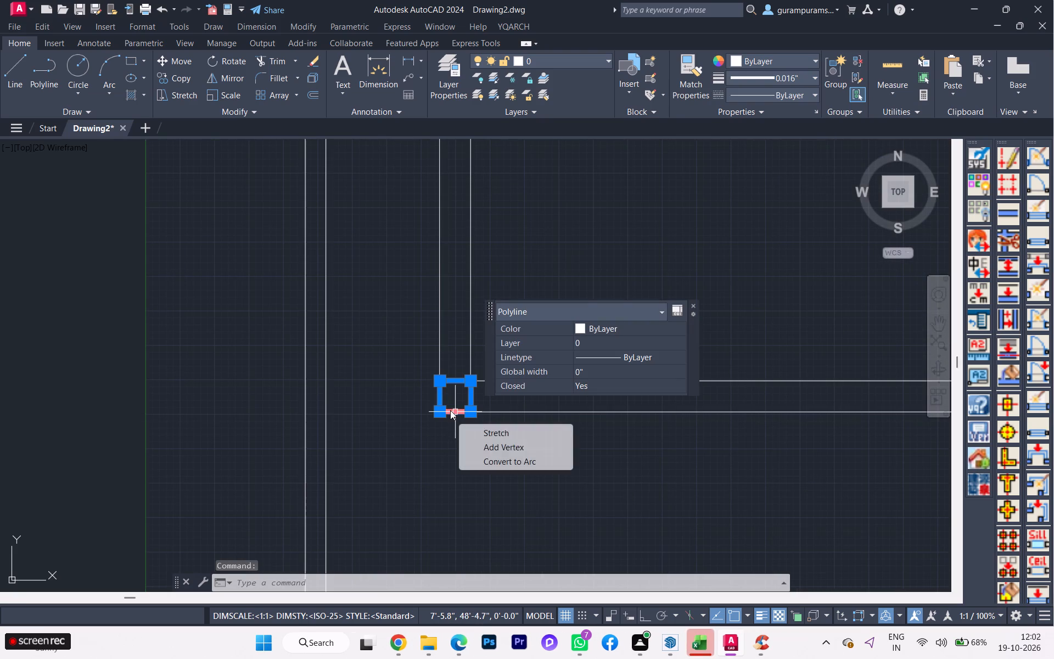
scroll(452, 417, "up", 3)
scroll(452, 417, "down", 1)
scroll(452, 411, "up", 4)
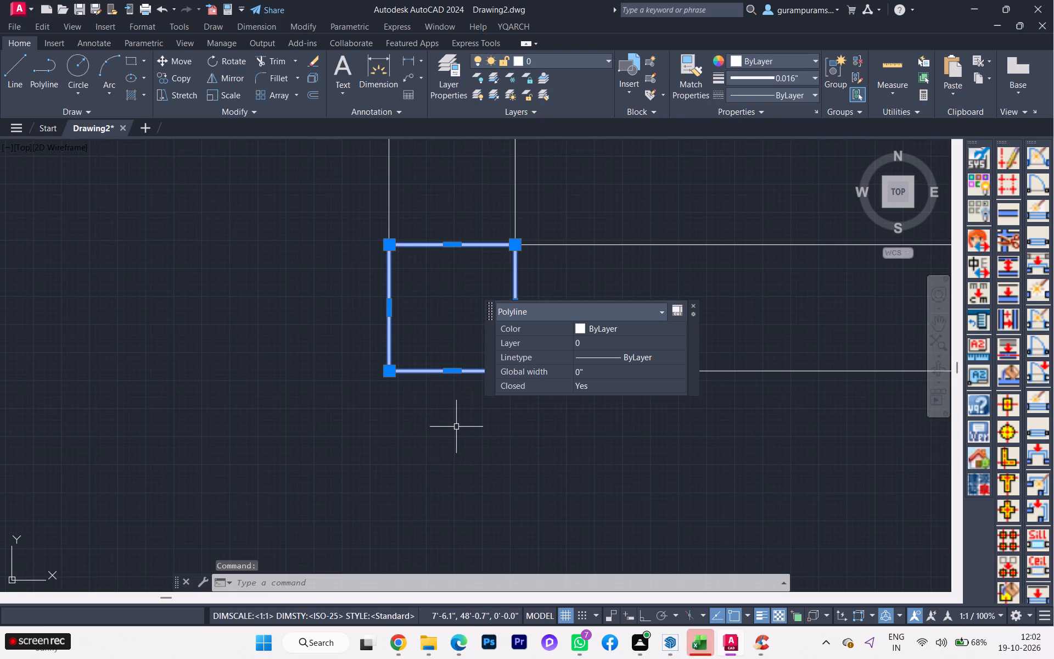
left_click(450, 369)
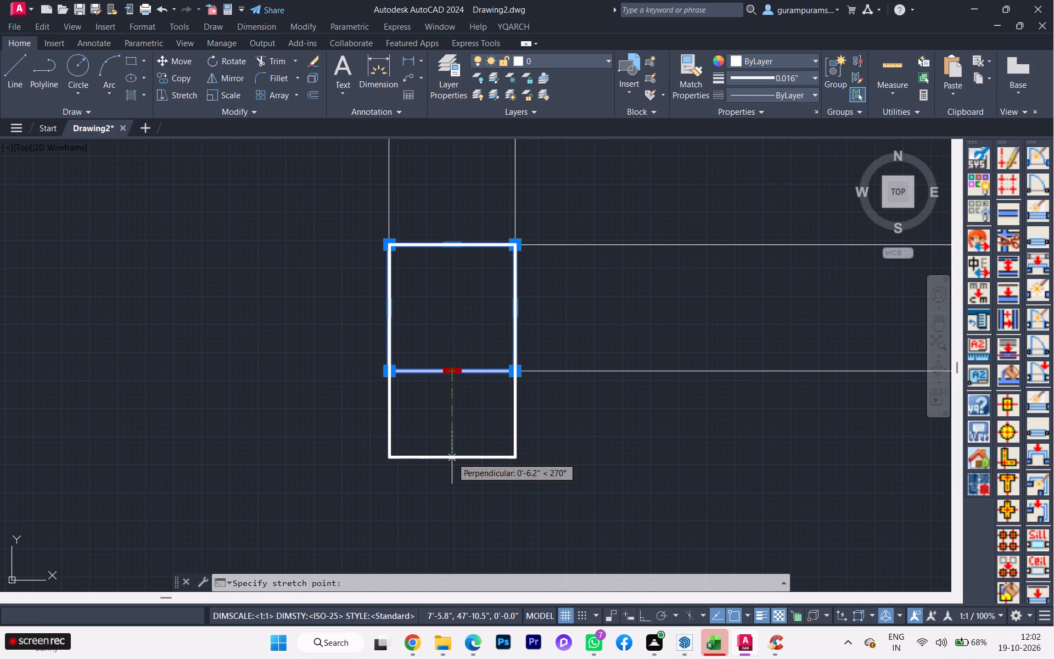
key("3")
key("Return")
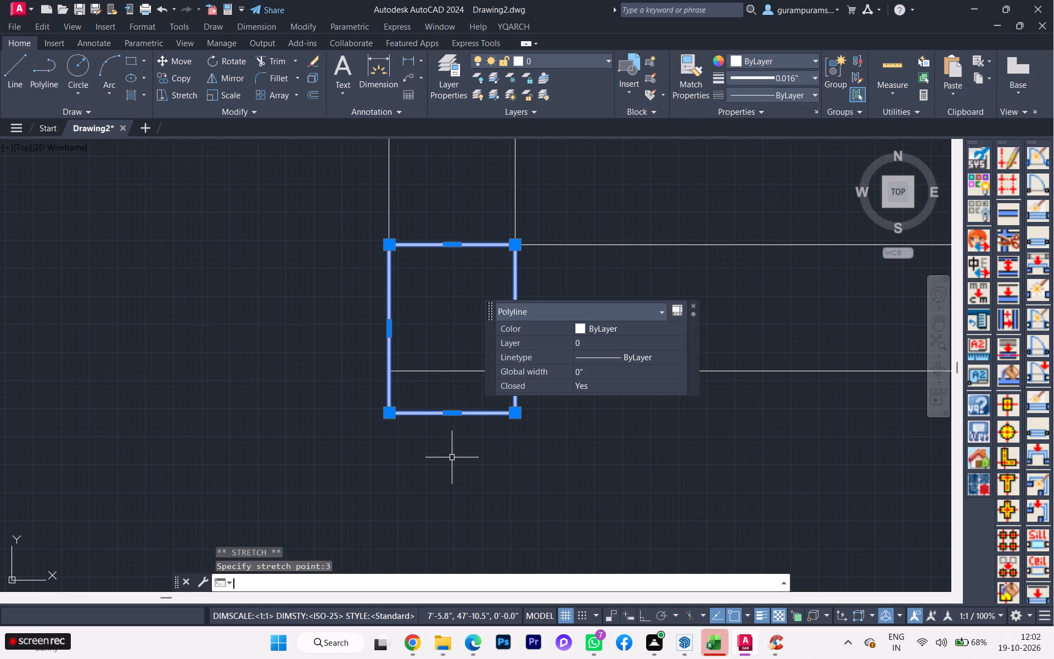
key("Escape")
scroll(516, 480, "down", 1)
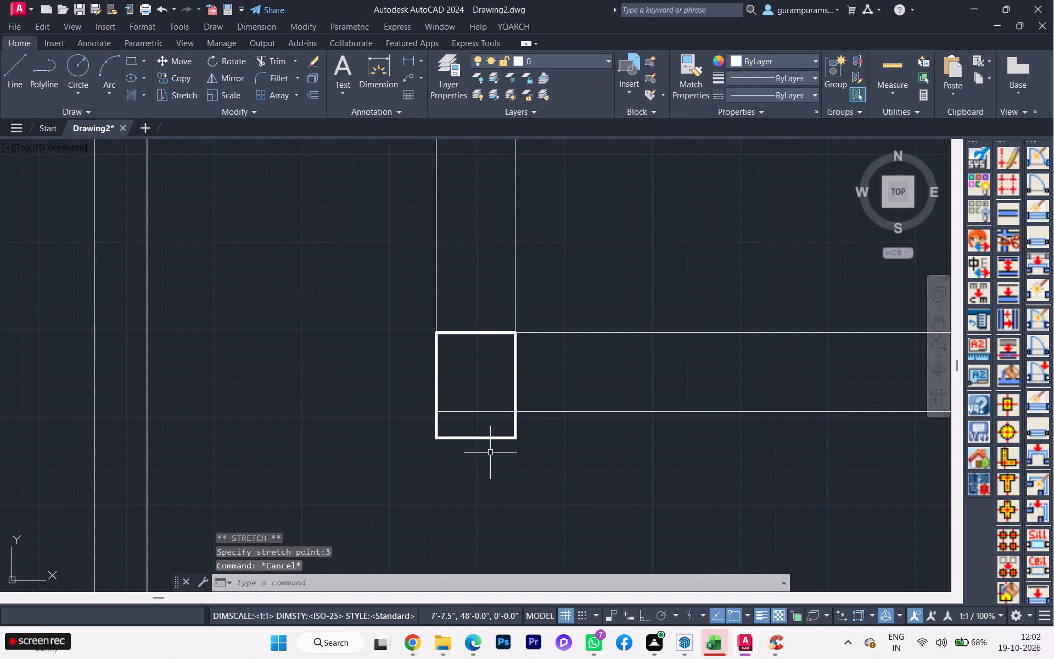
Erase the outer line of the house's bottom wall that runs through the lower-left column.
scroll(490, 453, "down", 5)
scroll(523, 453, "up", 2)
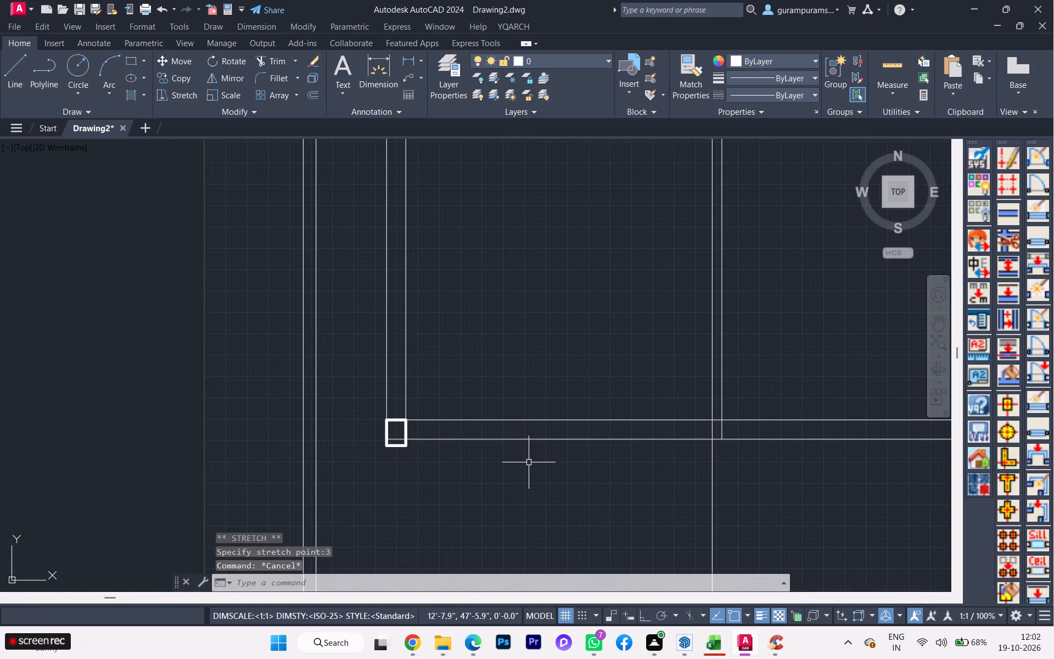
scroll(529, 462, "down", 2)
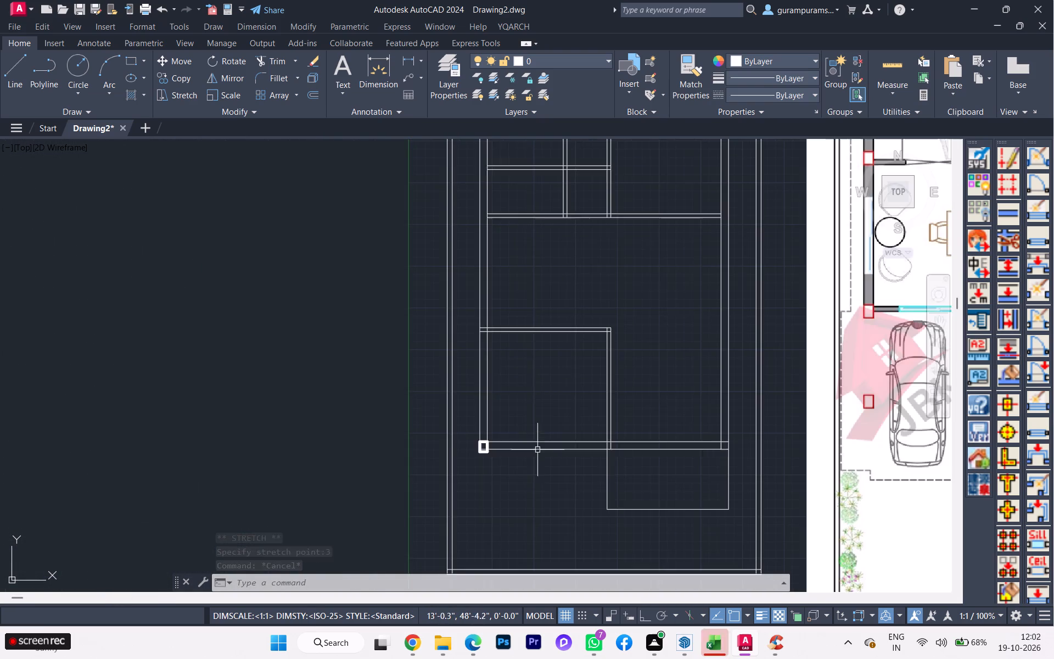
scroll(537, 433, "up", 2)
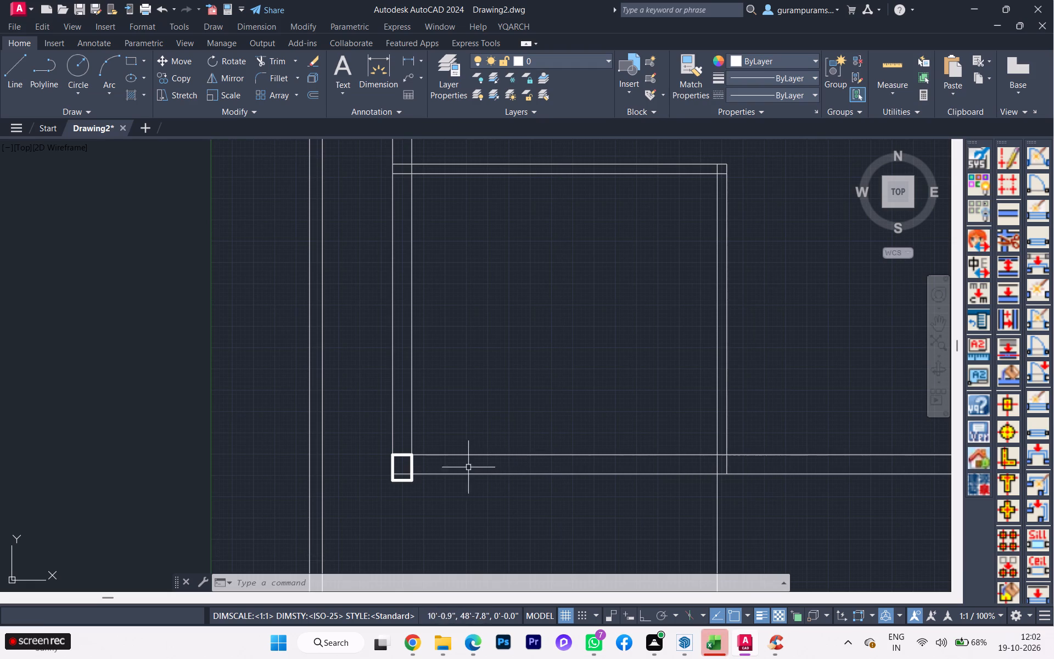
left_click(463, 471)
left_click(515, 484)
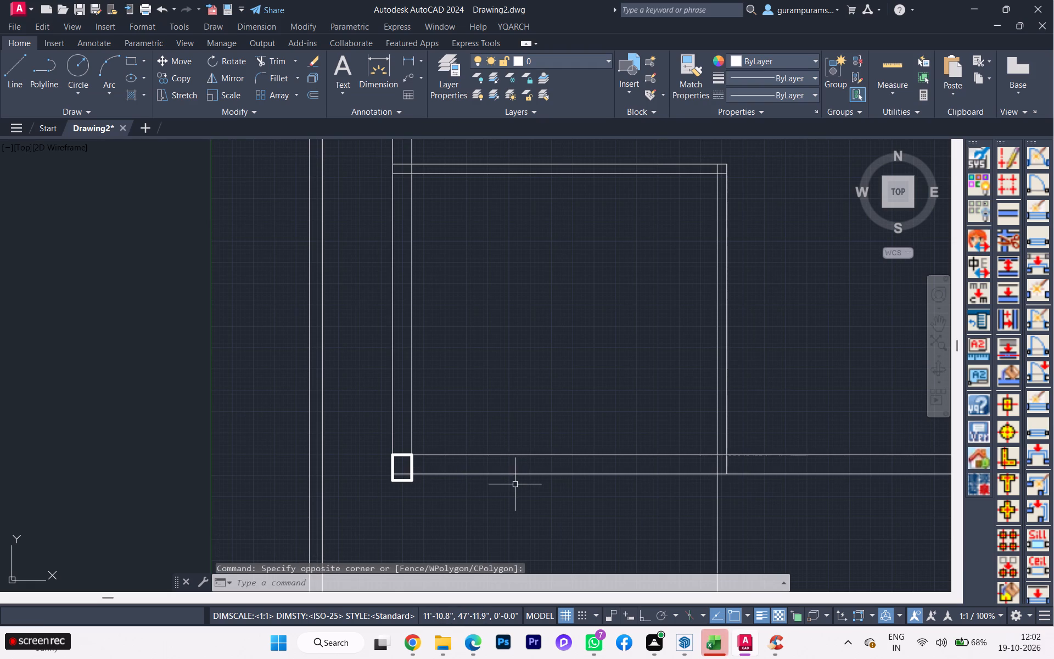
left_click(528, 494)
left_click(501, 463)
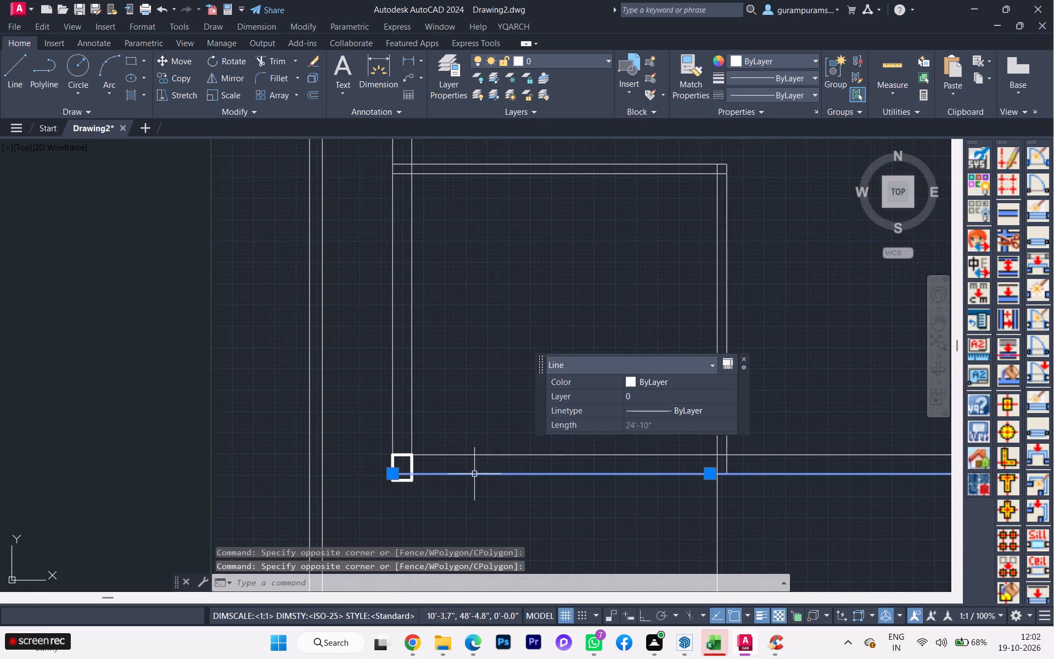
scroll(462, 493, "down", 2)
key("Delete")
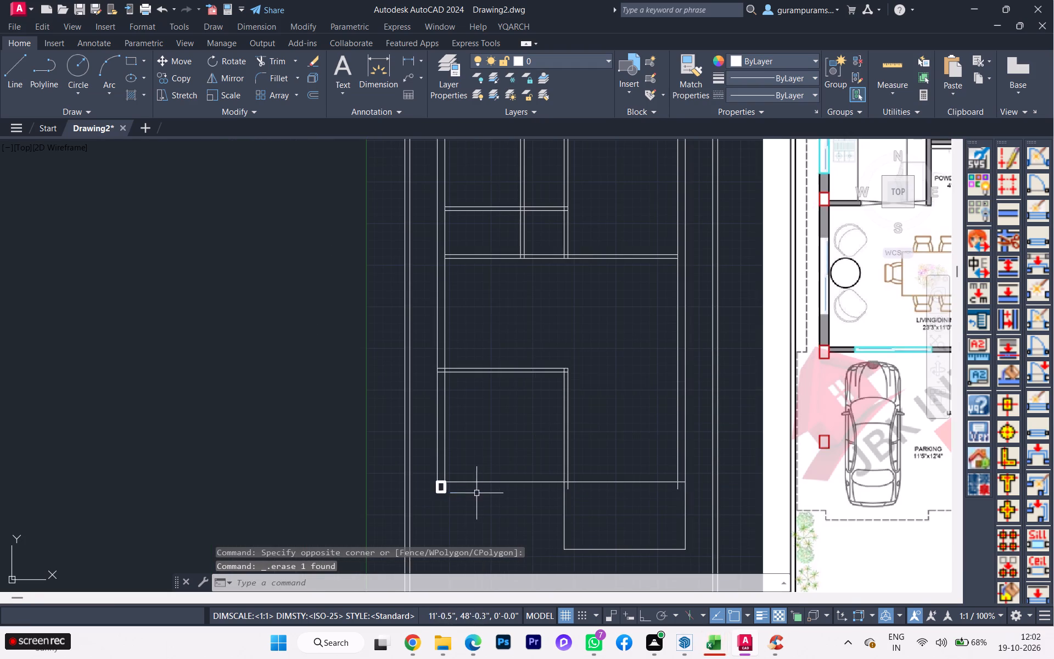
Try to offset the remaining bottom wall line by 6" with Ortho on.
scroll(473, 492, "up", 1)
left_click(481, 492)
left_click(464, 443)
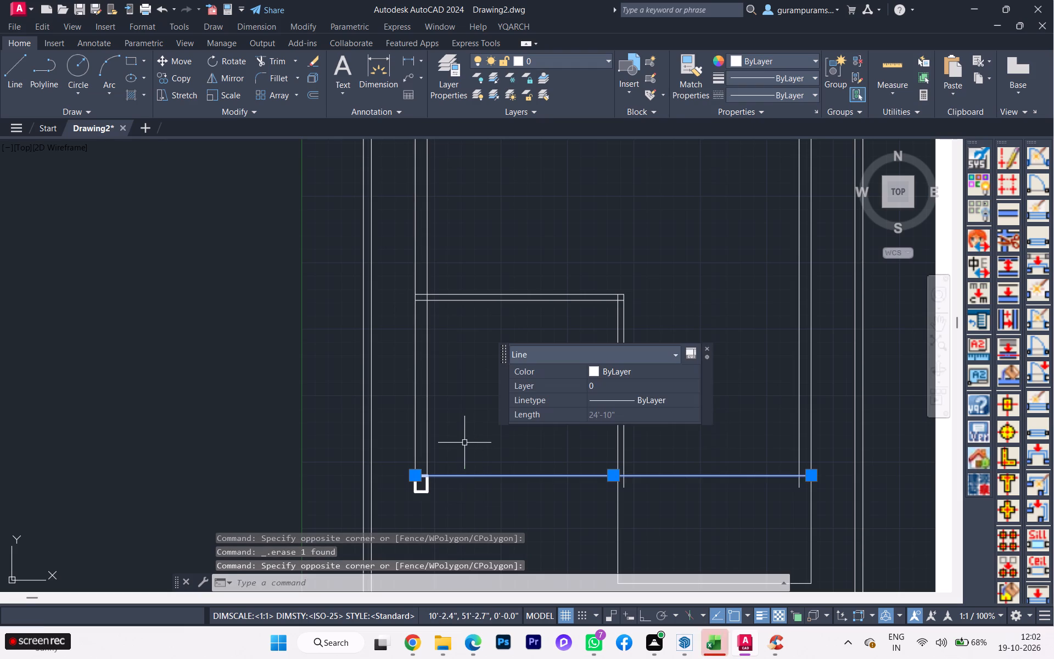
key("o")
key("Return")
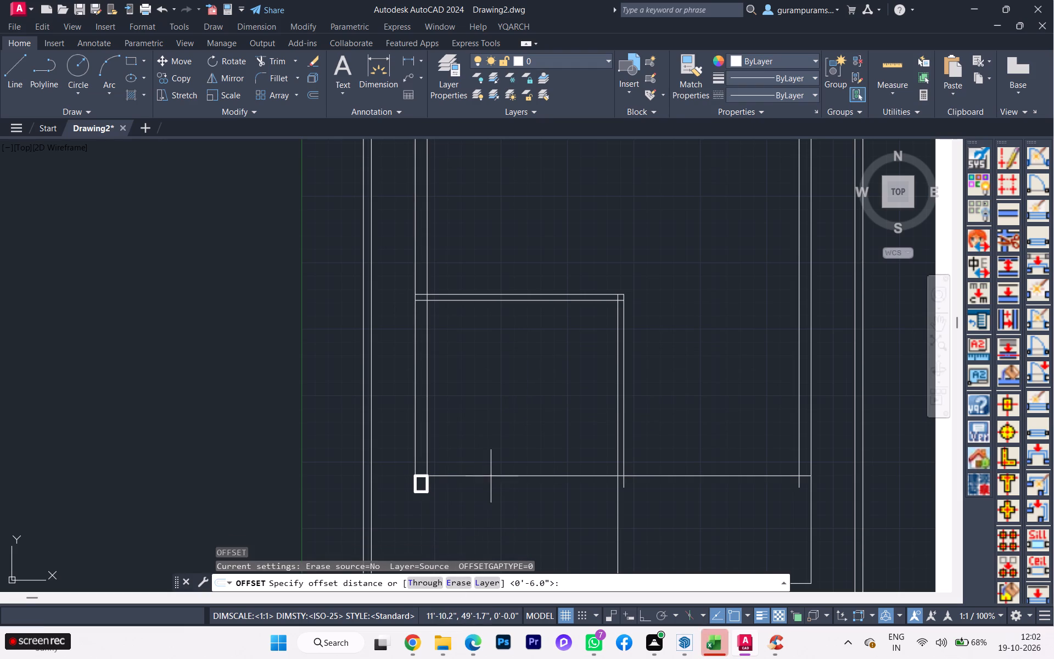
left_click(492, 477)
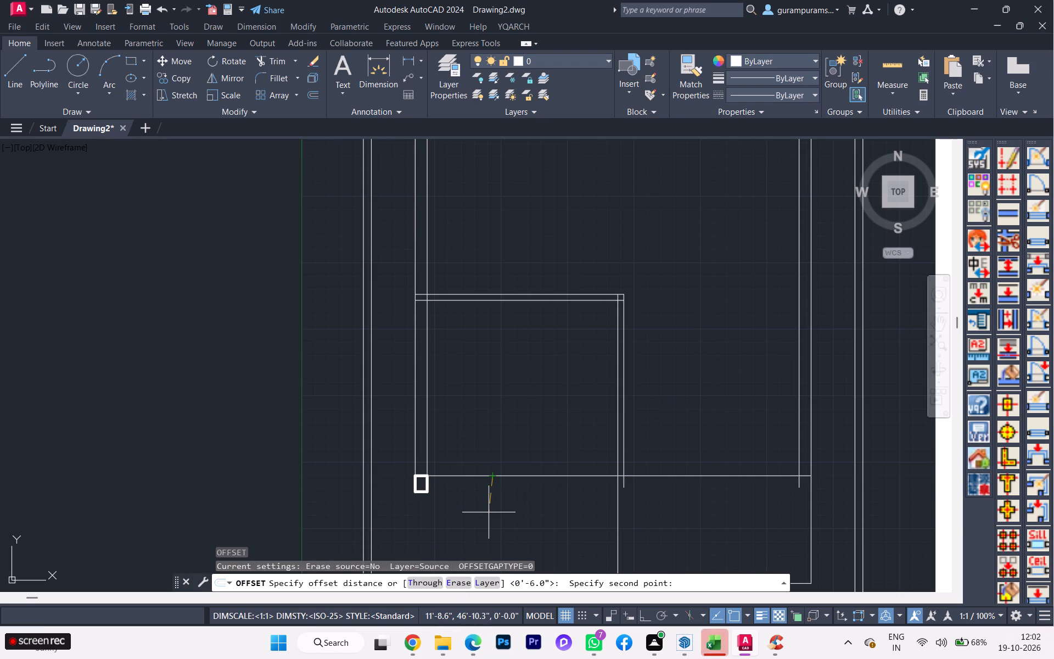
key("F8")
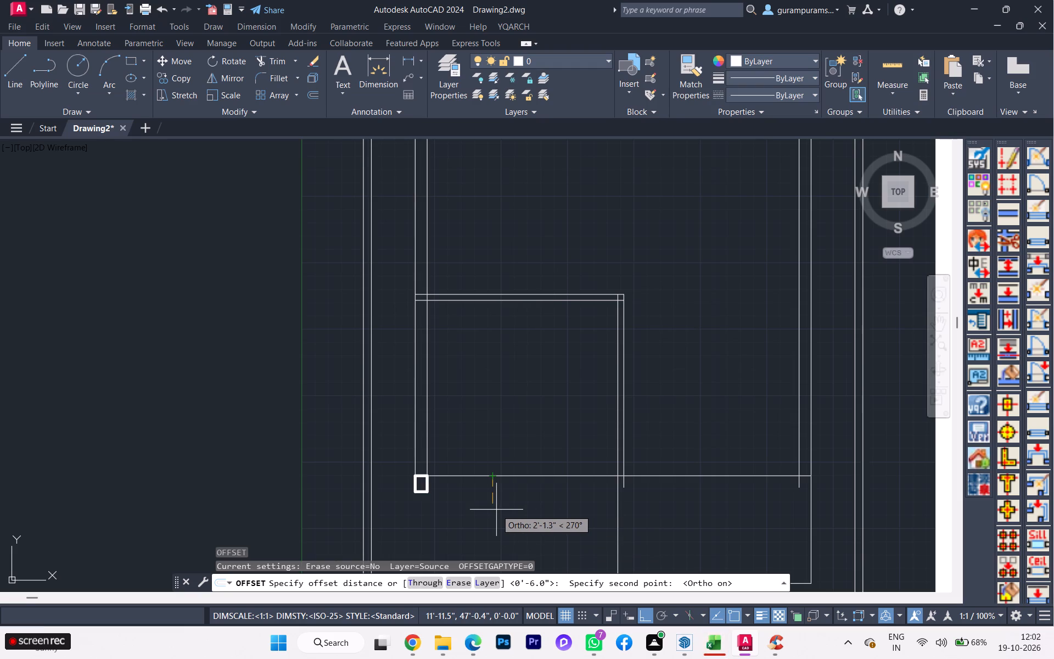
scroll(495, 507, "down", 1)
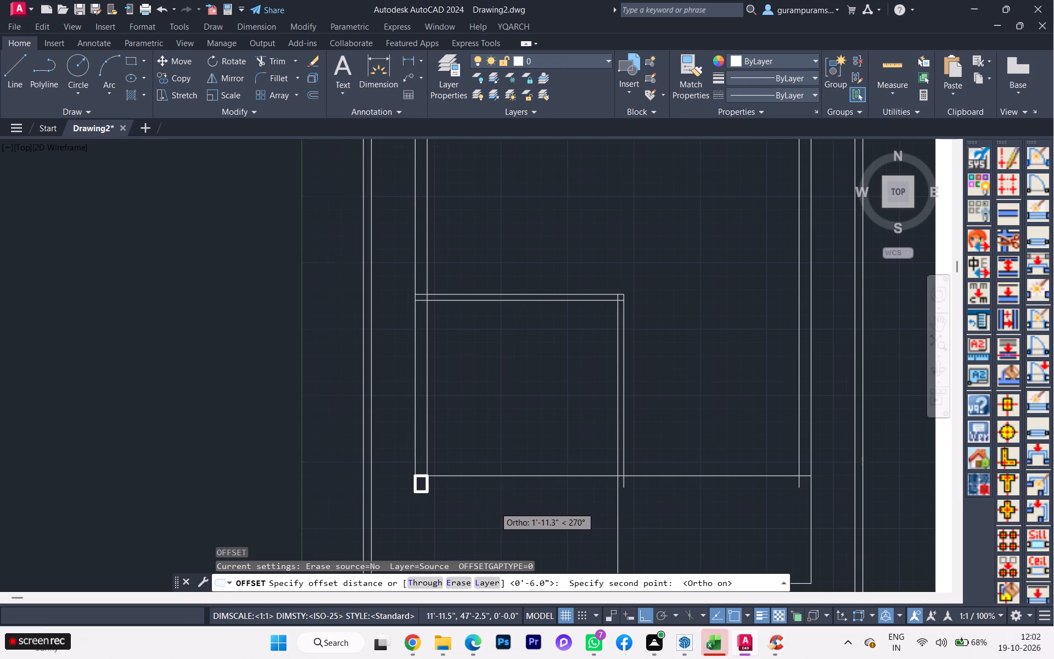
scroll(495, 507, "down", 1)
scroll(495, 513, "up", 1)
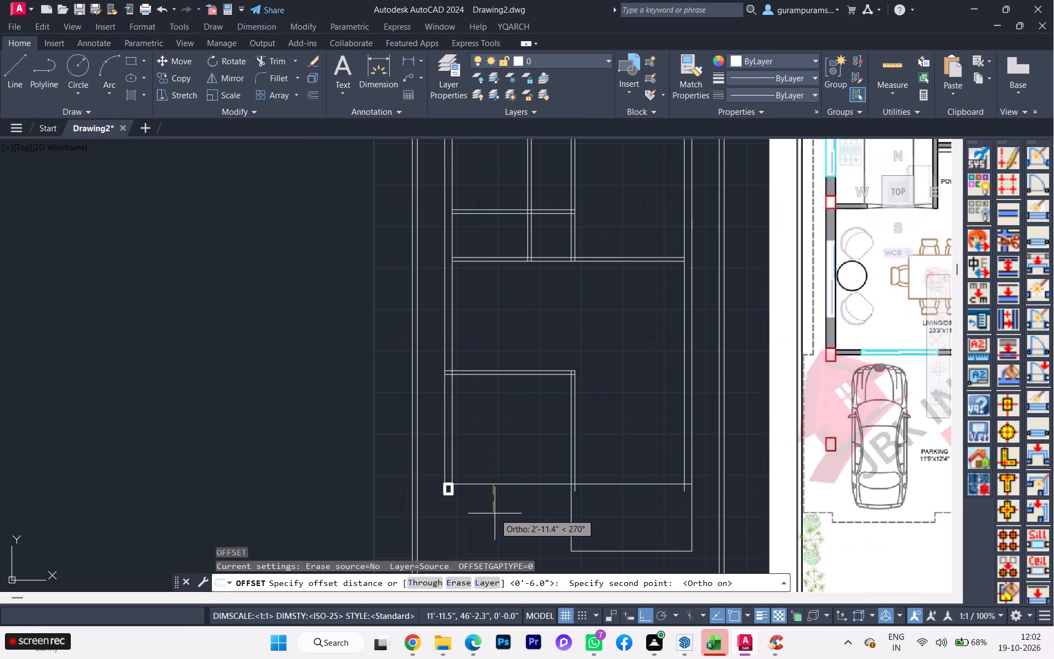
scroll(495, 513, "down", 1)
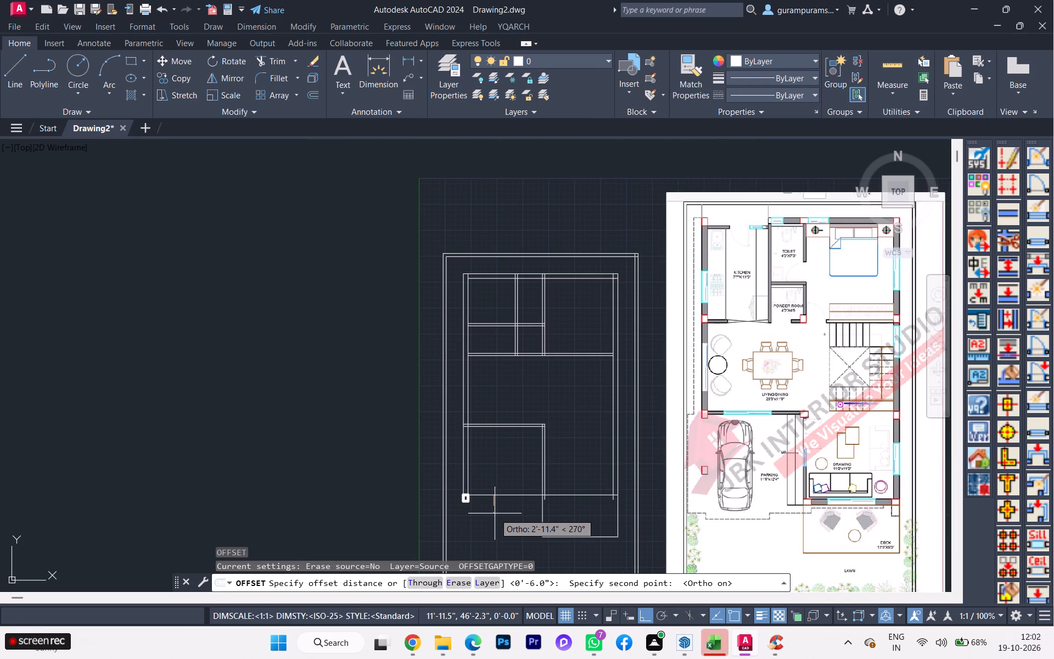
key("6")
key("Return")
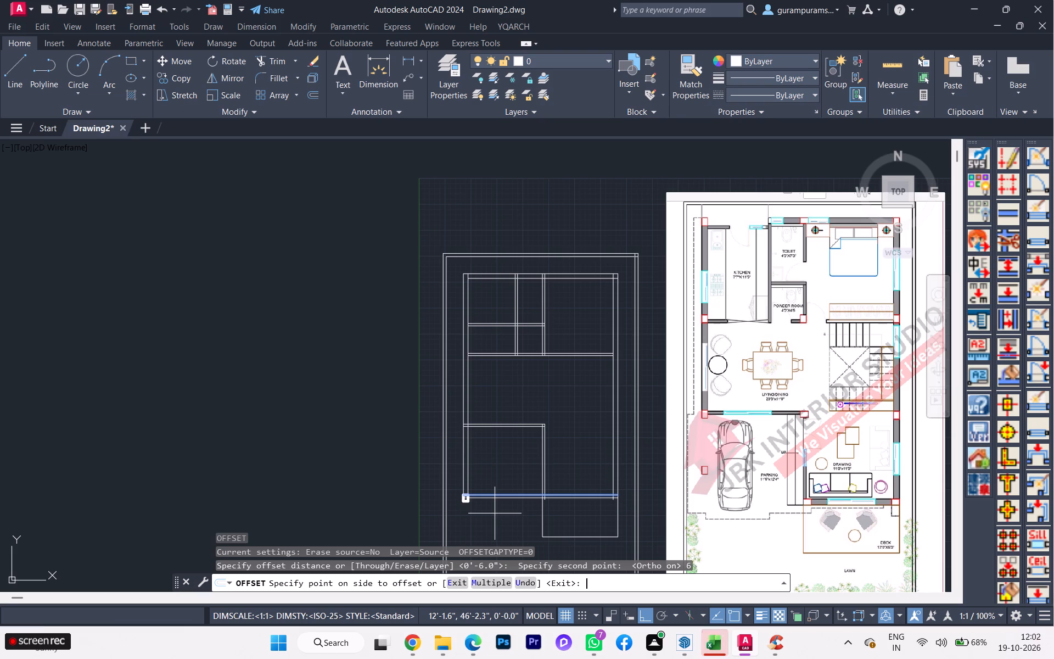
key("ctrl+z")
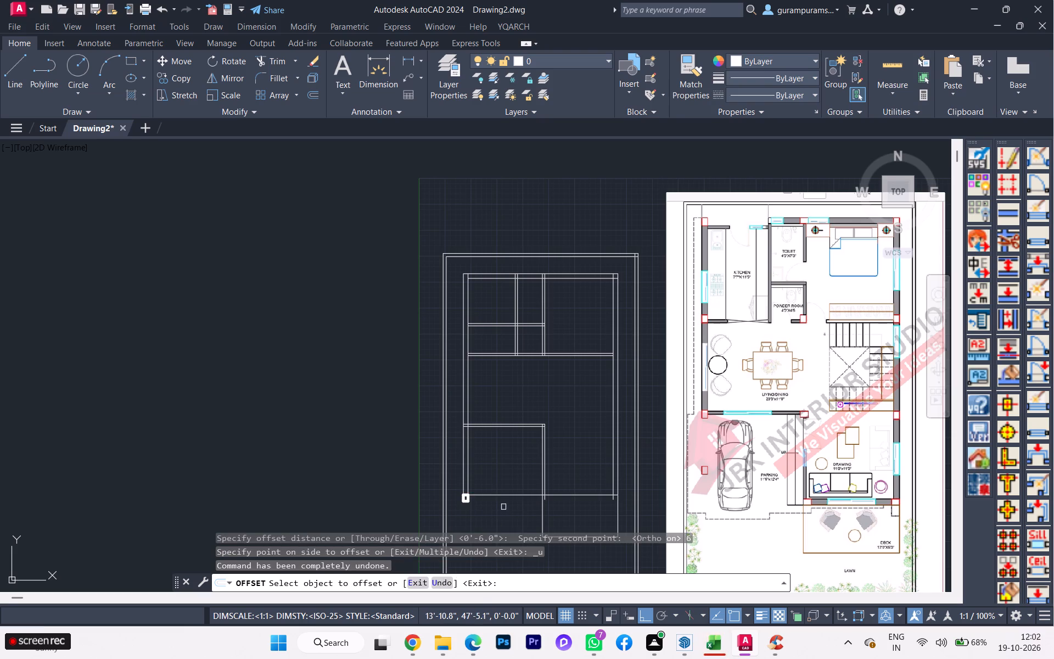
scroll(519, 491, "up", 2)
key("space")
Offset the remaining bottom wall line downward by 4.5" to form the wall's outer face.
key("space")
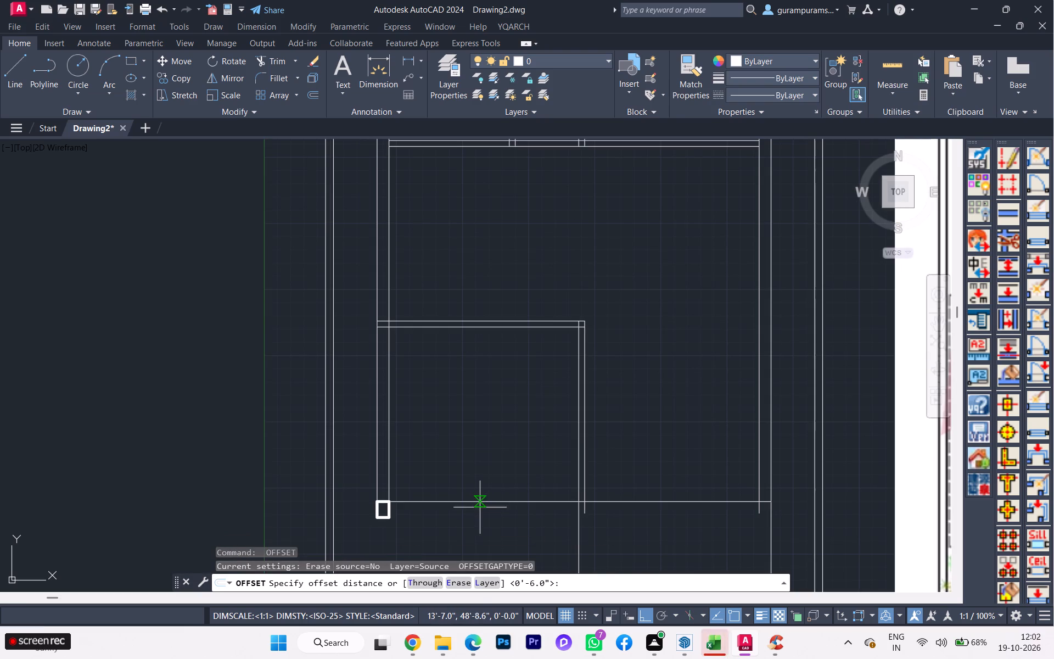
left_click(480, 503)
type("4.5")
key("Return")
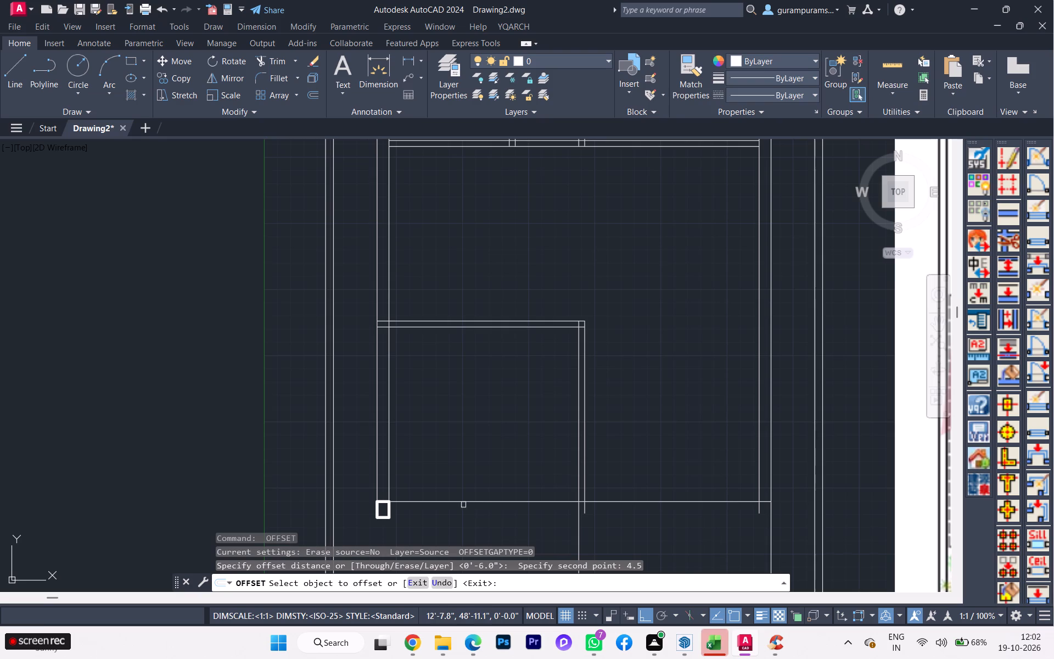
left_click(485, 502)
left_click(485, 517)
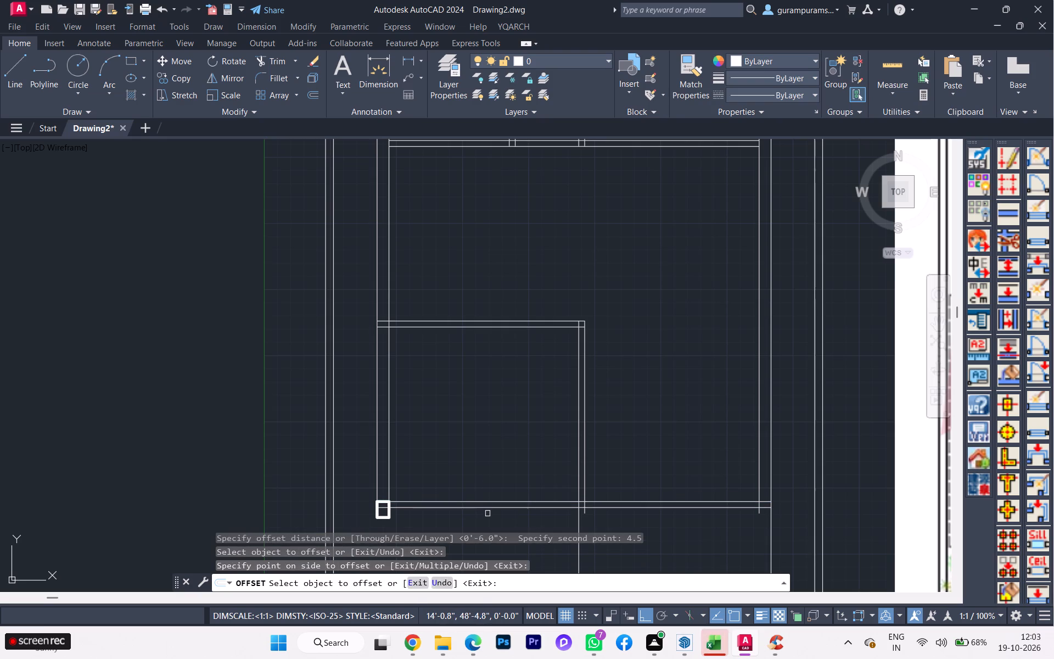
key("space")
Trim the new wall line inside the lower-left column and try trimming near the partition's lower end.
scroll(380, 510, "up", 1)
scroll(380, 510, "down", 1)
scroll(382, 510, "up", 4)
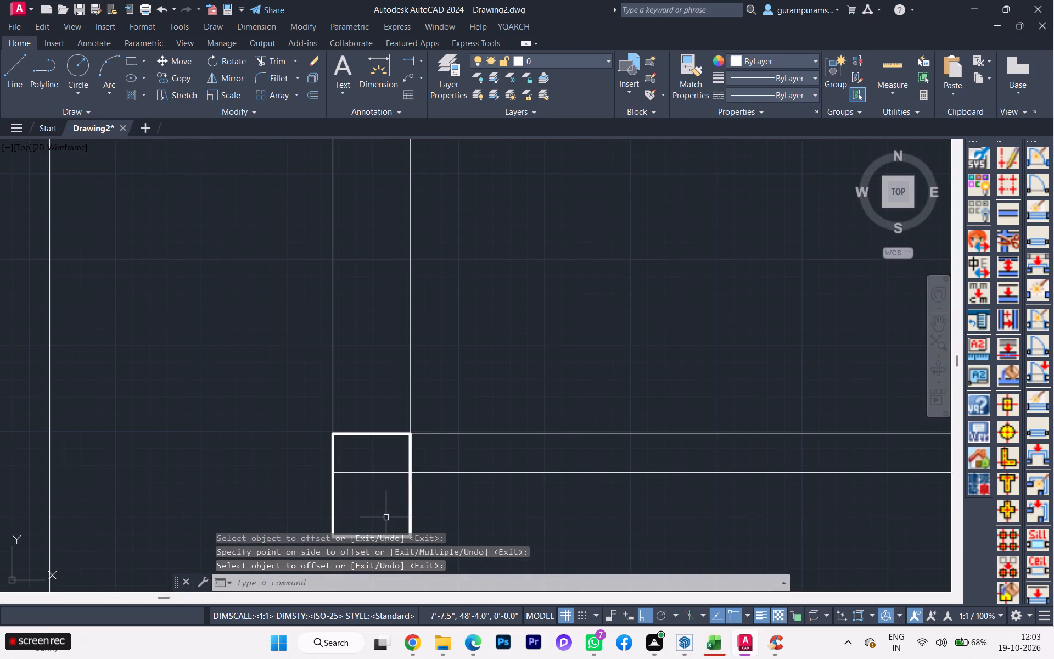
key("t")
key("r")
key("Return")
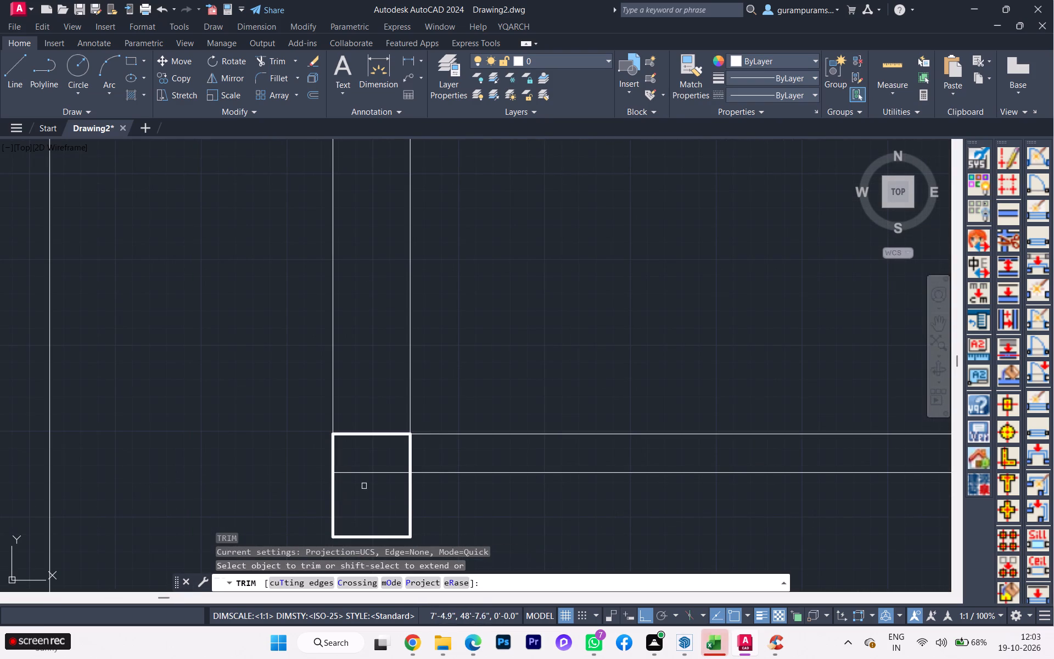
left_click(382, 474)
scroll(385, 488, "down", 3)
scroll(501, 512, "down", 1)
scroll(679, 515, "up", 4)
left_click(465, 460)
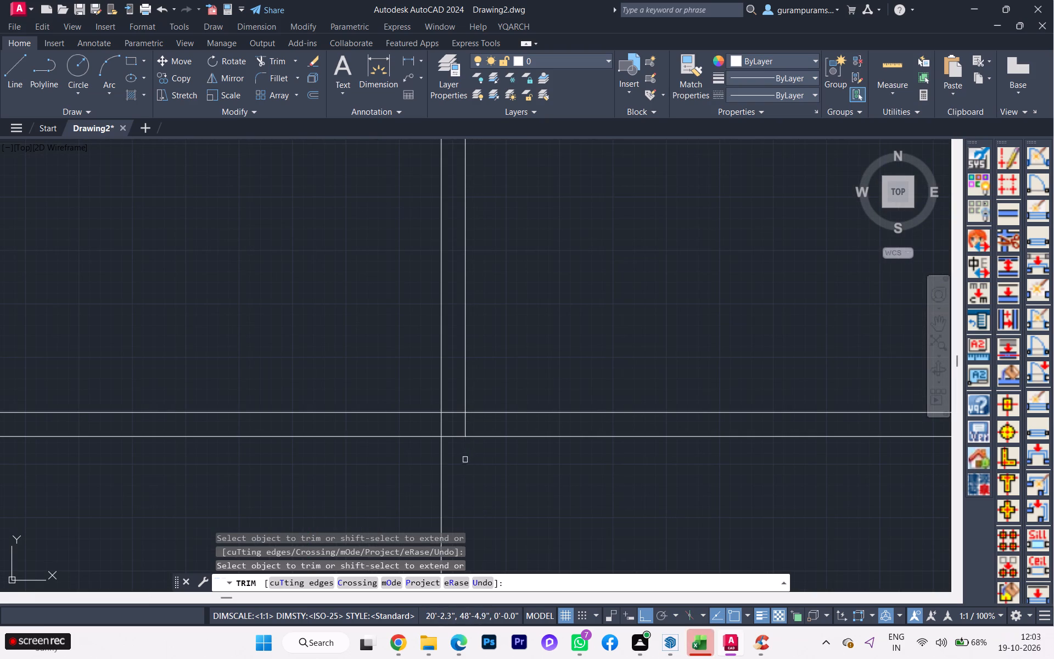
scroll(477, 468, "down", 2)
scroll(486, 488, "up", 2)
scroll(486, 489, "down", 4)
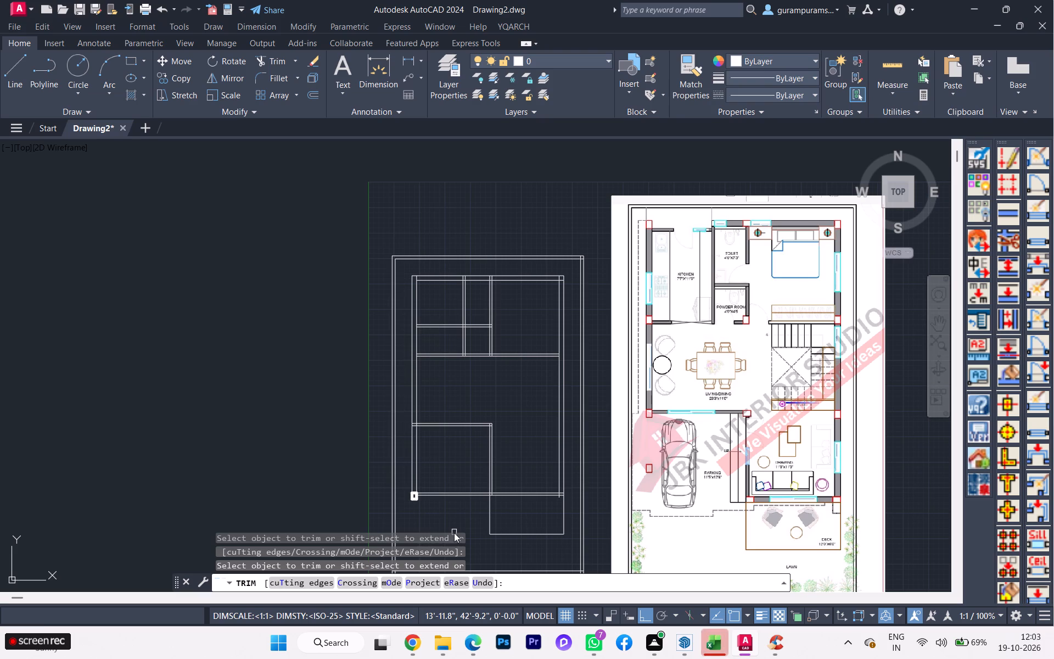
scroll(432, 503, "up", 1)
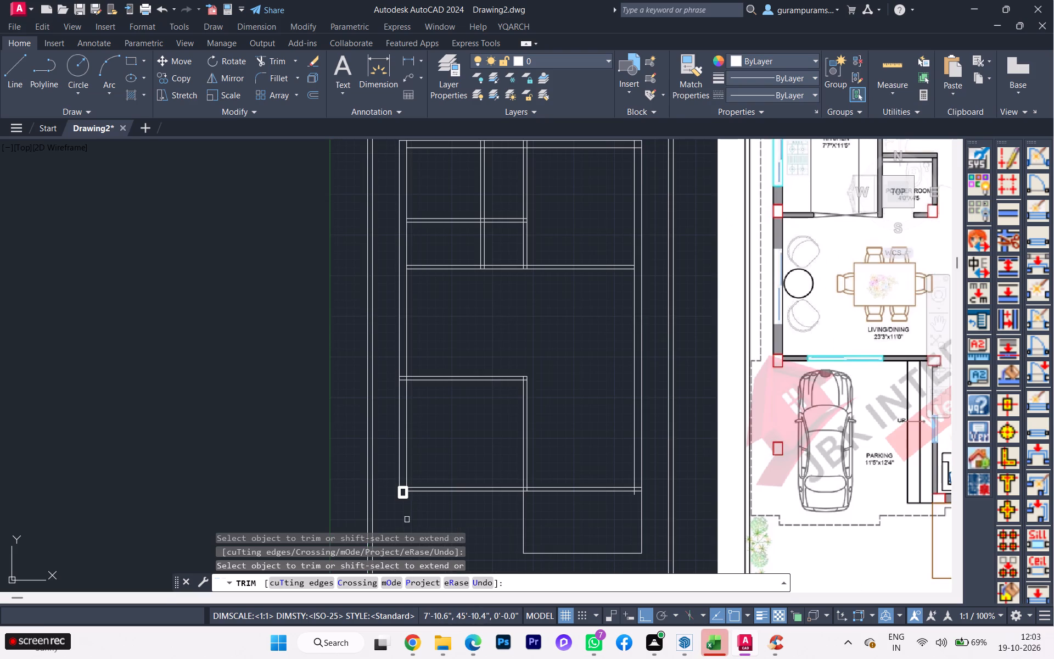
Undo the recent trims of the bottom wall at the lower-left column and near the partition's lower end.
key("ctrl+z")
key("ctrl+z")
key("ctrl+z")
key("ctrl+z")
key("ctrl+z")
key("ctrl+z")
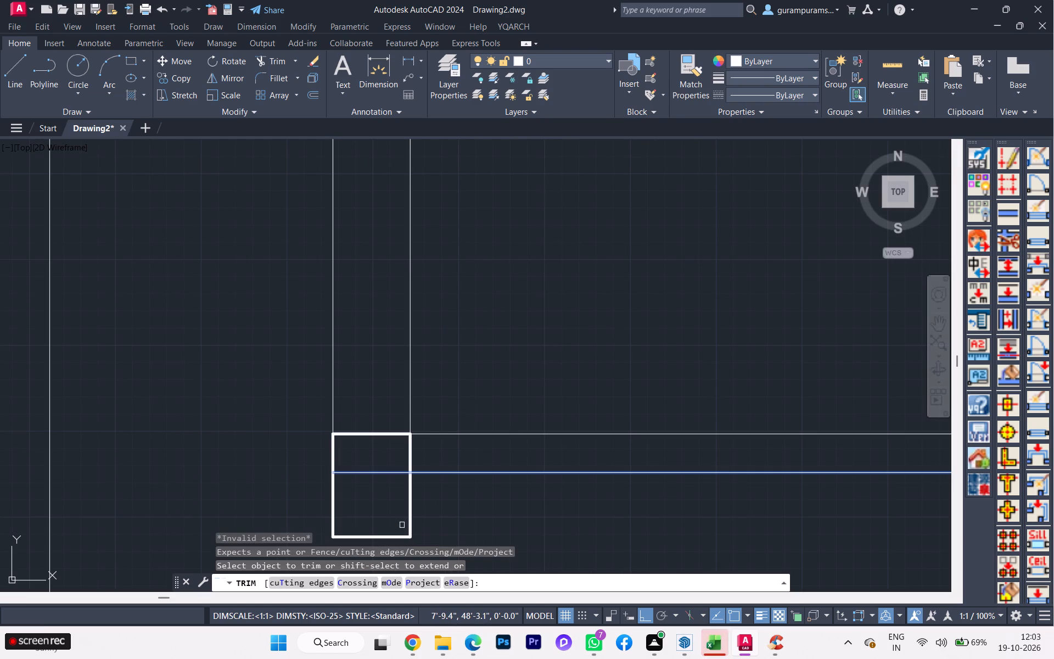
key("ctrl+z")
key("ctrl+z")
key("ctrl+z")
key("ctrl+z")
key("ctrl+z")
scroll(400, 525, "down", 1)
scroll(400, 525, "up", 2)
scroll(400, 525, "down", 4)
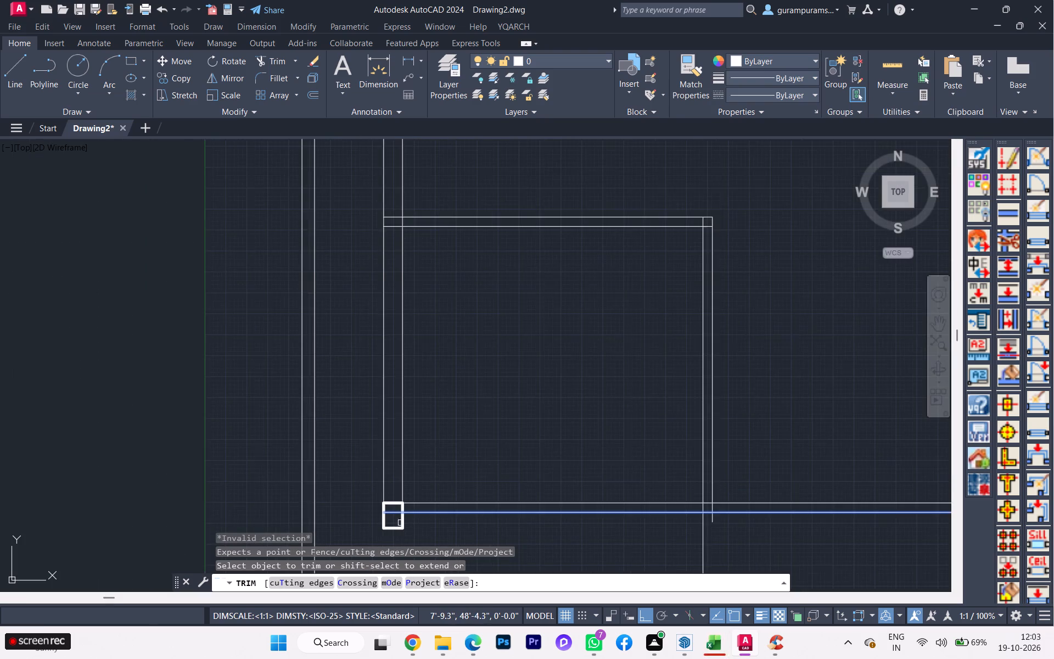
scroll(401, 522, "down", 2)
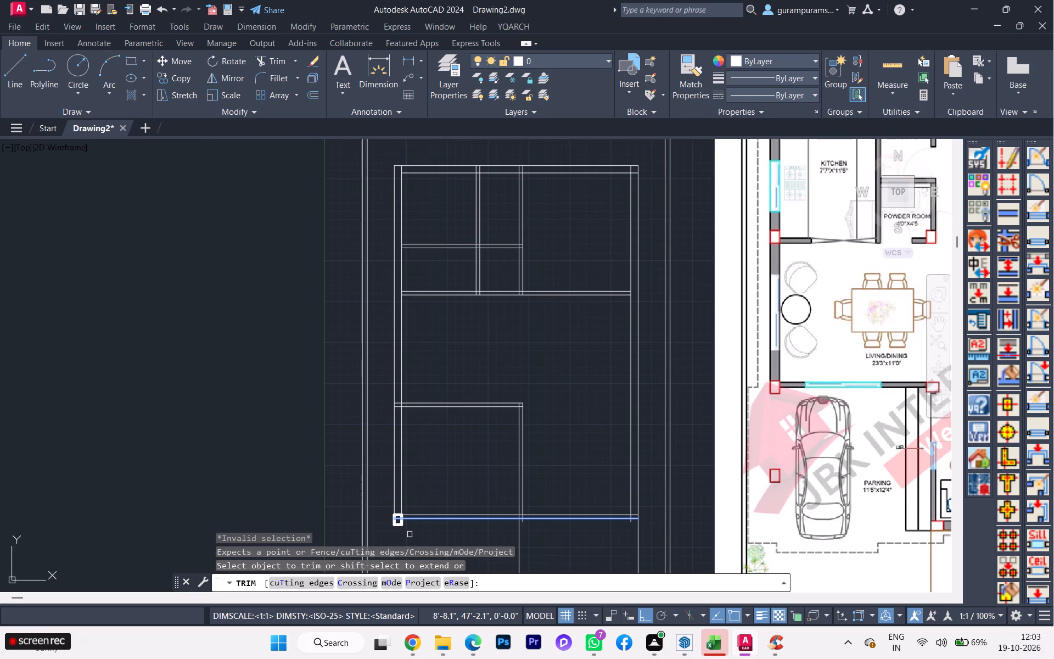
scroll(410, 534, "down", 1)
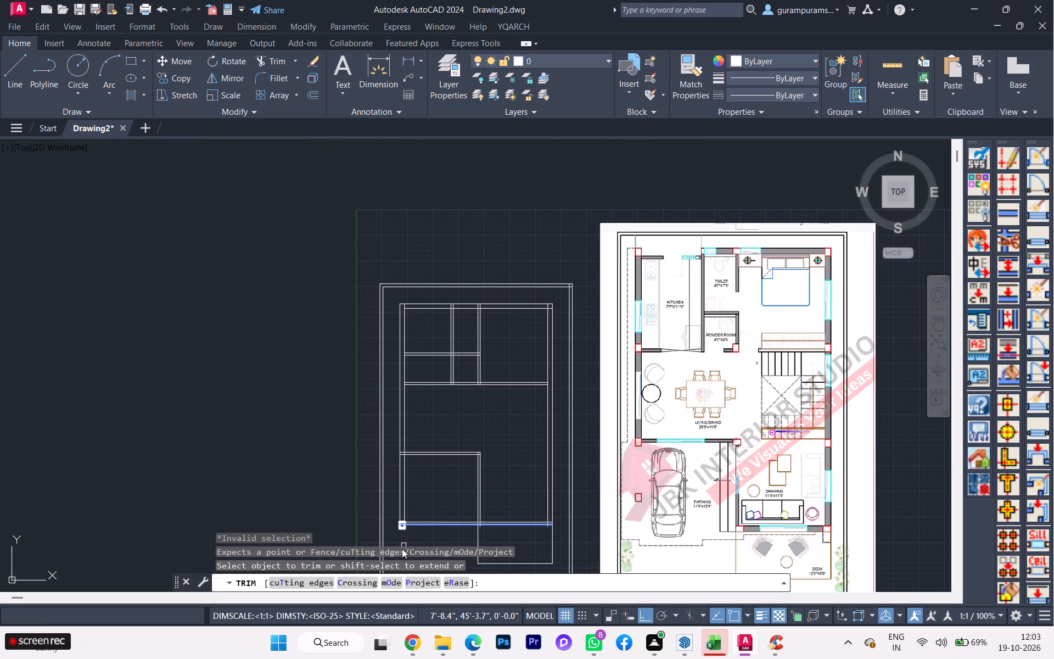
key("ctrl+z")
key("ctrl+z")
key("ctrl+z")
key("ctrl+z")
key("ctrl+z")
key("ctrl+z")
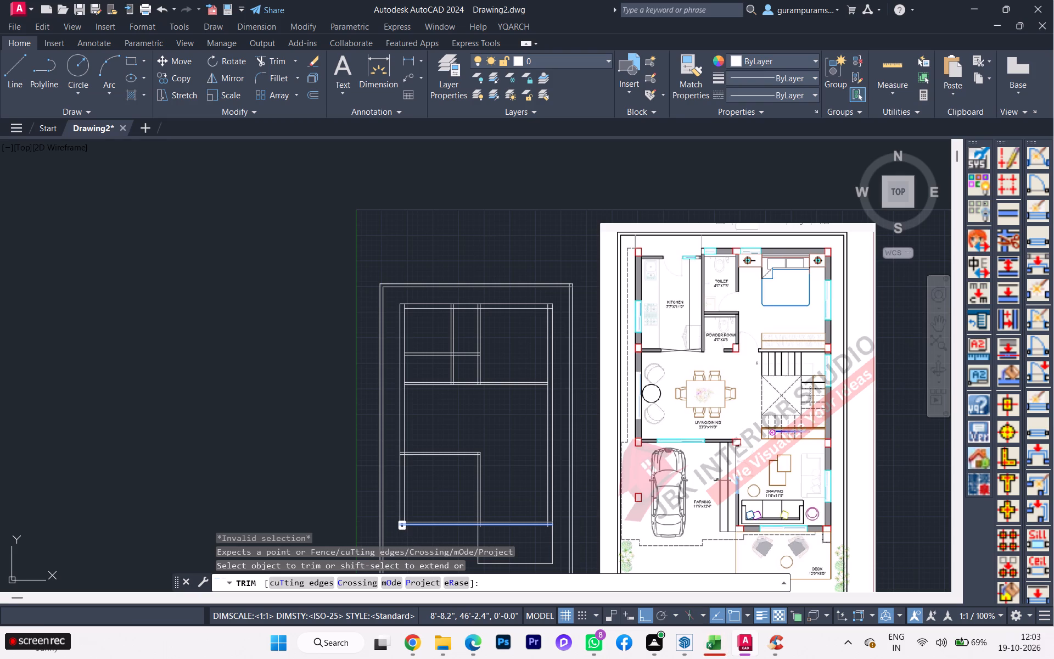
End the Trim command and undo the 4.5" offset and the erasure of the bottom wall's outer line.
key("space")
key("ctrl+z")
key("ctrl+z")
key("ctrl+z")
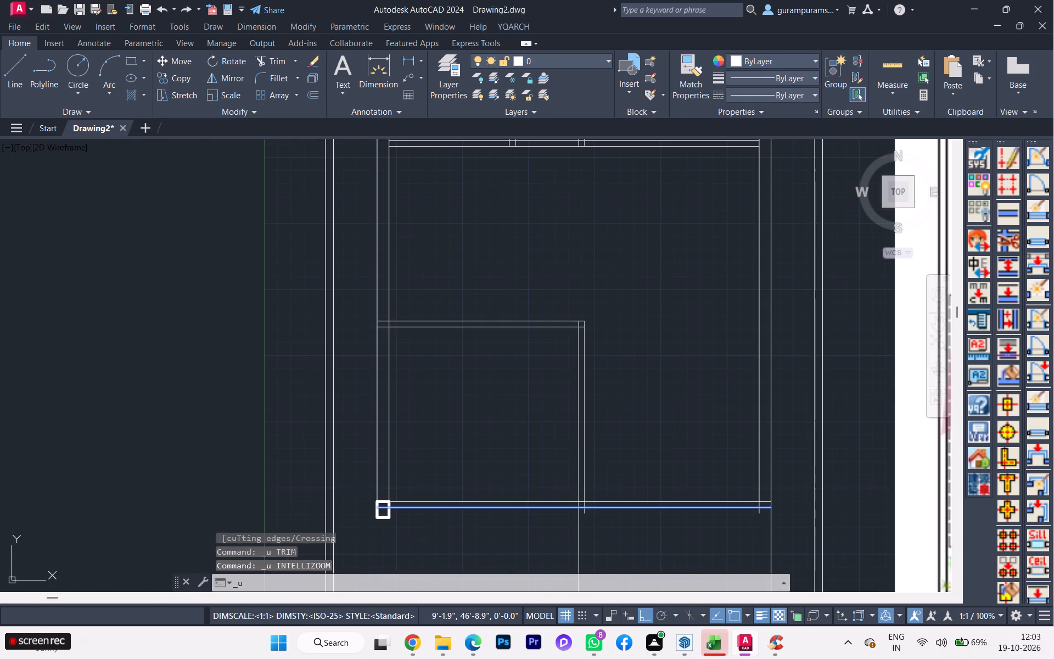
key("ctrl+z")
key("ctrl+z")
key("ctrl+z")
key("ctrl+z")
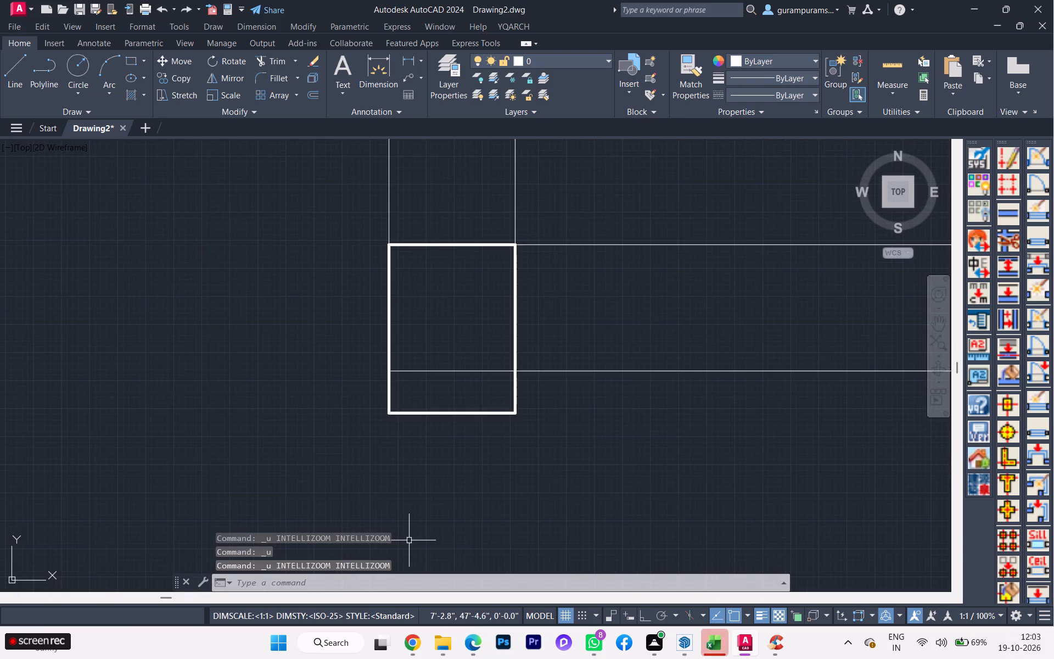
Move the column from the house's bottom-left corner up the left wall to the left end of the parking area's upper wall.
left_click(435, 411)
key("m")
key("Return")
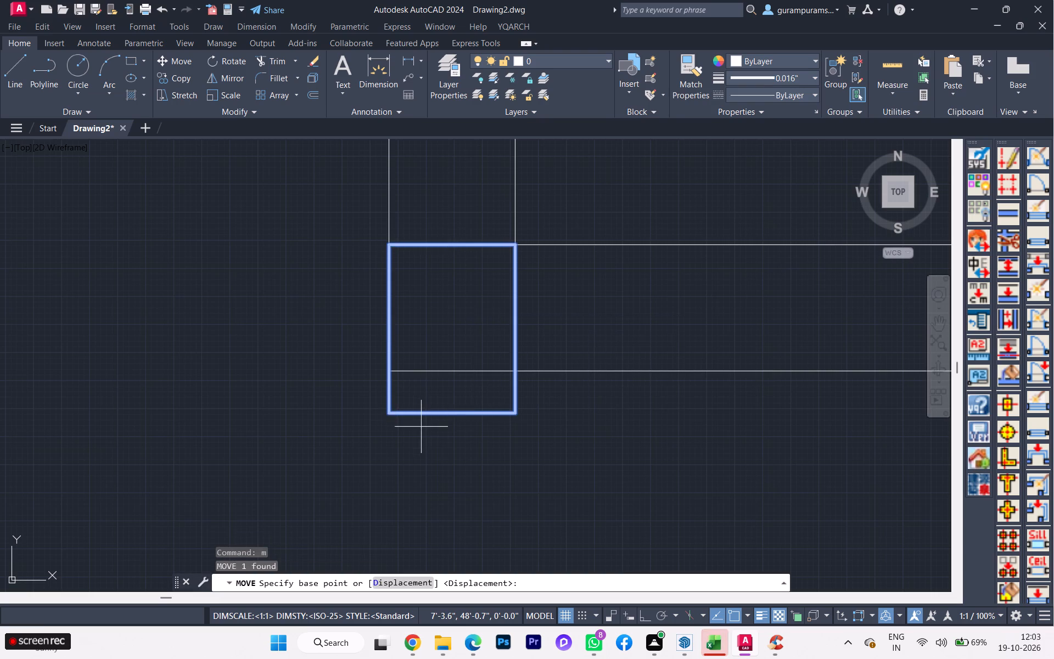
left_click(390, 414)
scroll(445, 369, "down", 9)
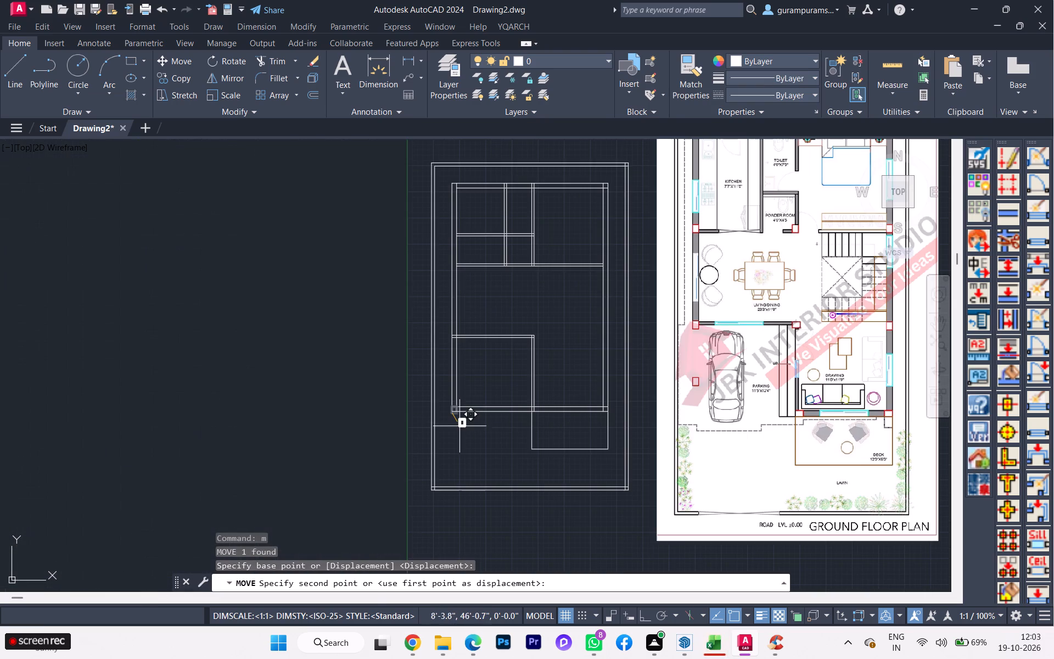
scroll(460, 355, "up", 1)
scroll(460, 354, "down", 1)
scroll(460, 339, "up", 4)
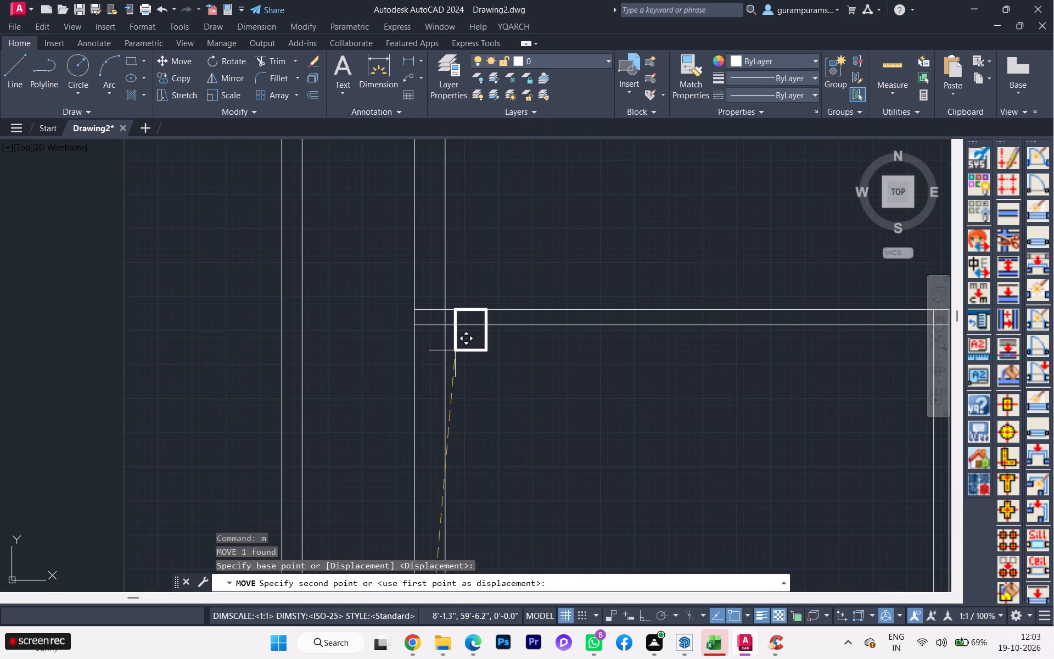
scroll(455, 350, "up", 2)
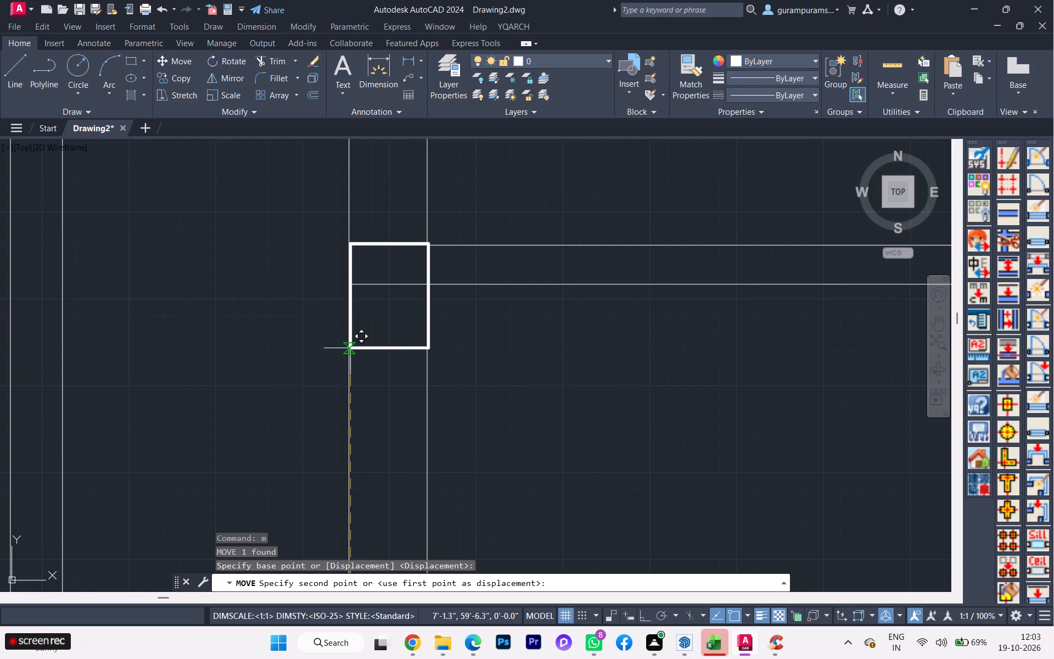
left_click(349, 349)
scroll(437, 350, "down", 3)
scroll(425, 363, "up", 1)
scroll(424, 364, "down", 2)
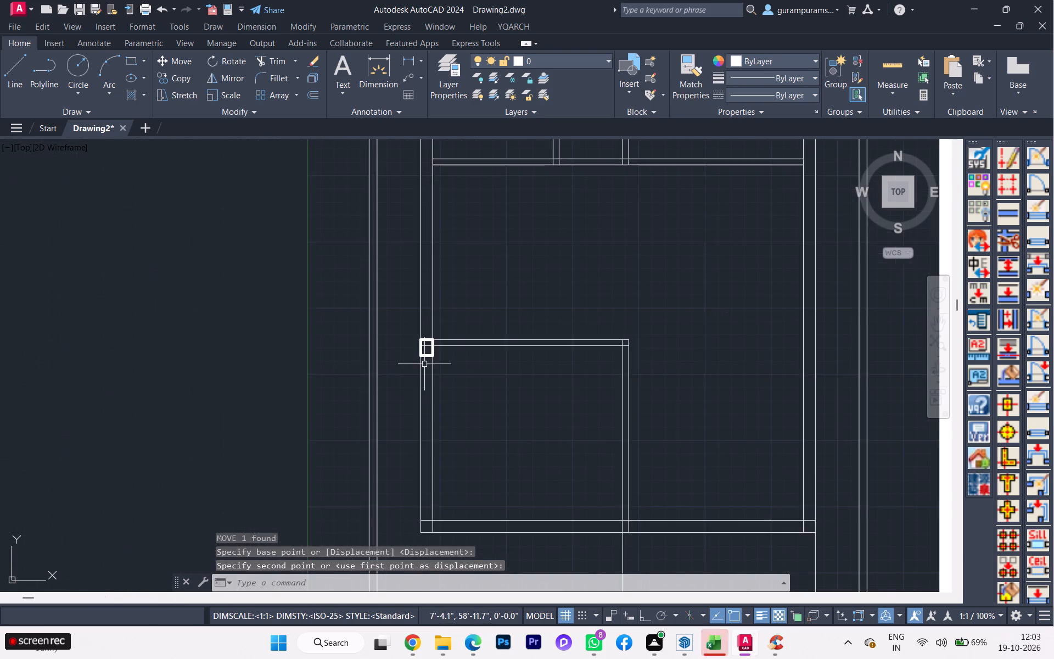
Trim away the left wall below the column and the bottom wall across the parking area, including the leftover corner pieces.
scroll(422, 364, "down", 1)
key("t")
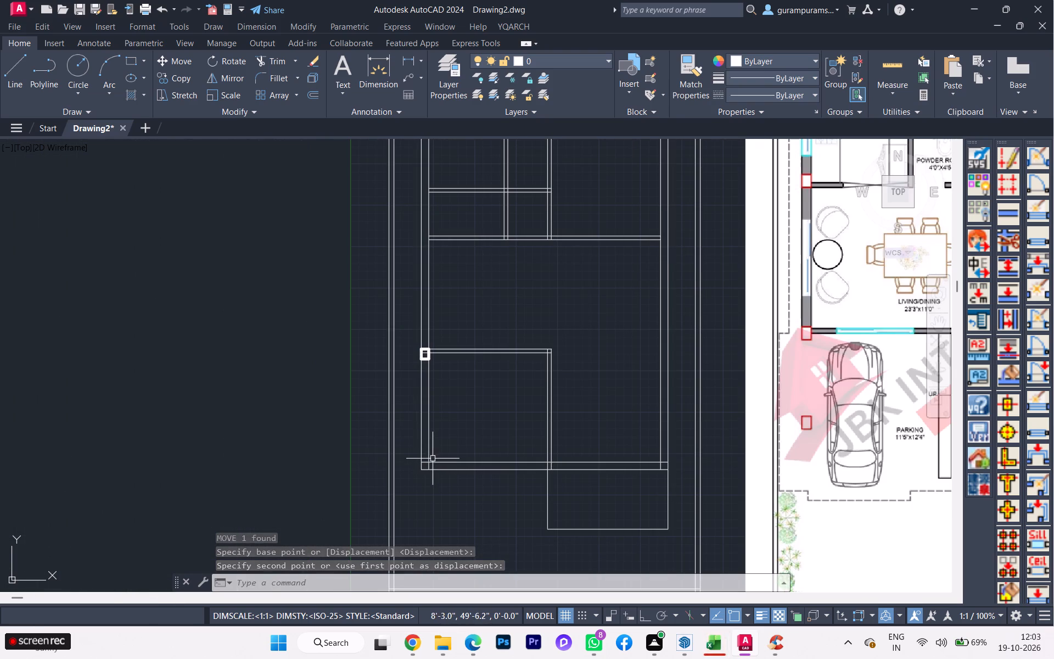
key("r")
key("Return")
left_click(457, 425)
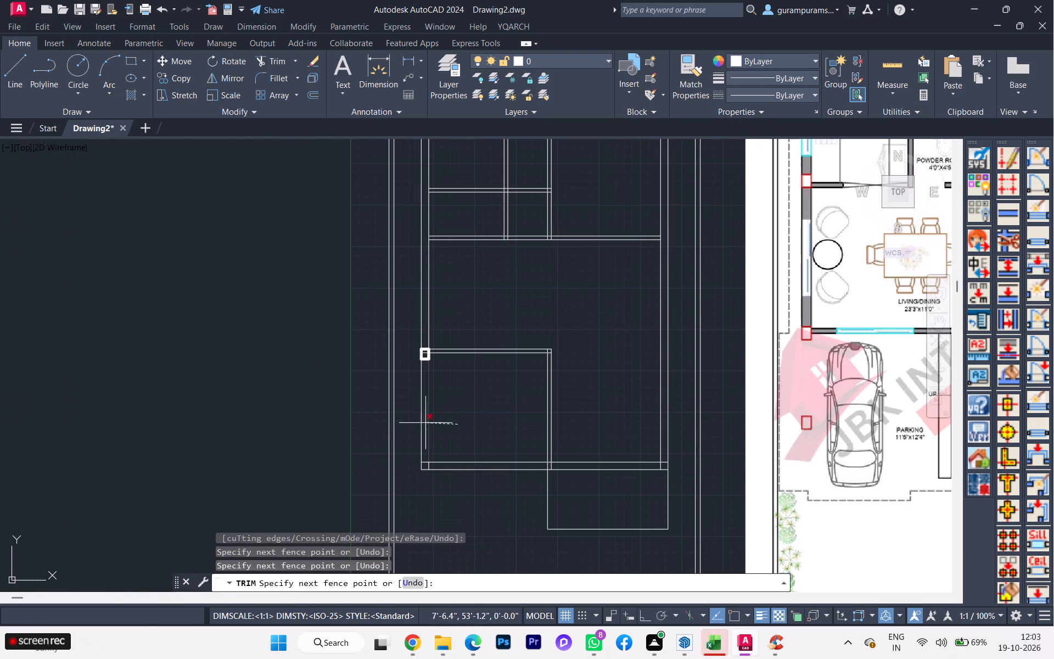
left_click(413, 422)
left_click(463, 437)
left_click(481, 496)
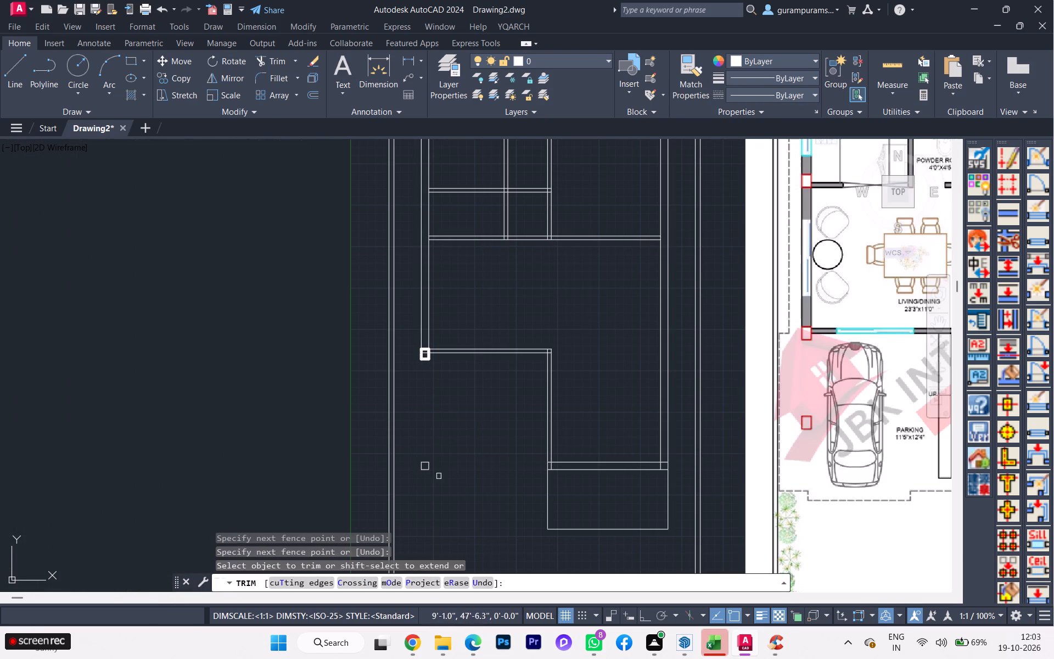
left_click(443, 476)
left_click(422, 462)
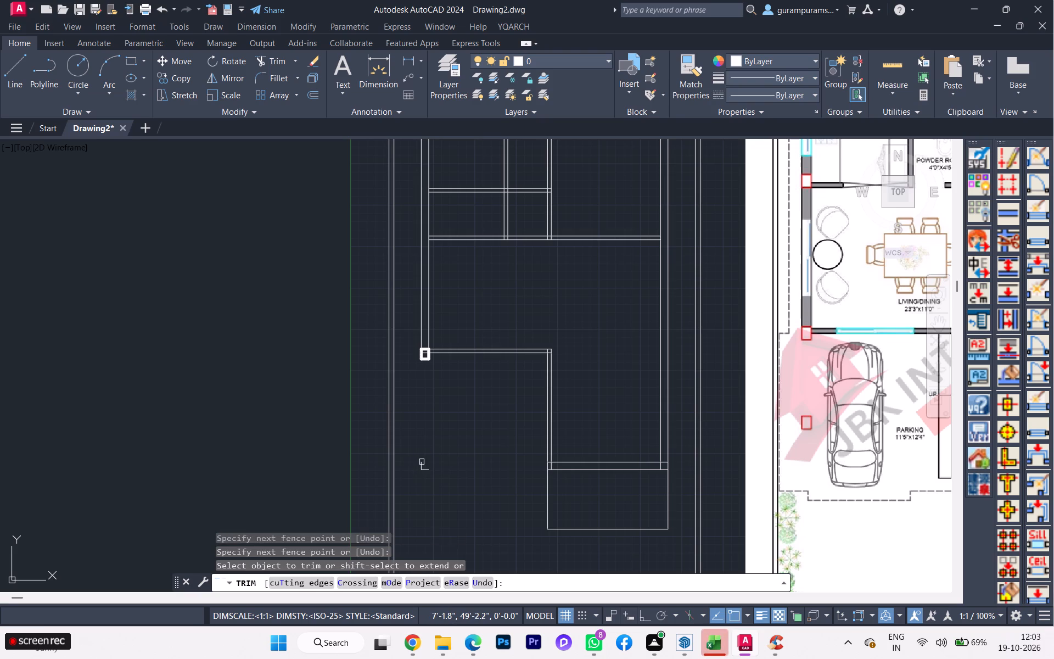
left_click(422, 463)
left_click(426, 472)
scroll(434, 466, "down", 2)
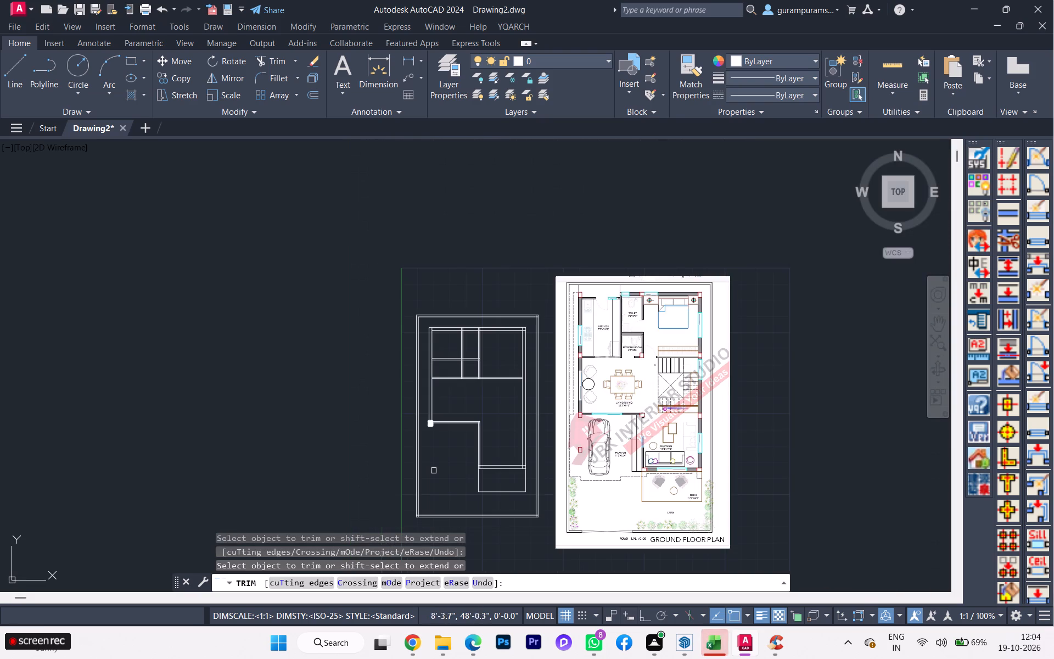
Set the parking-wall column's lineweight to 0.012" and its colour to red 205,32,39.
key("space")
scroll(570, 401, "up", 1)
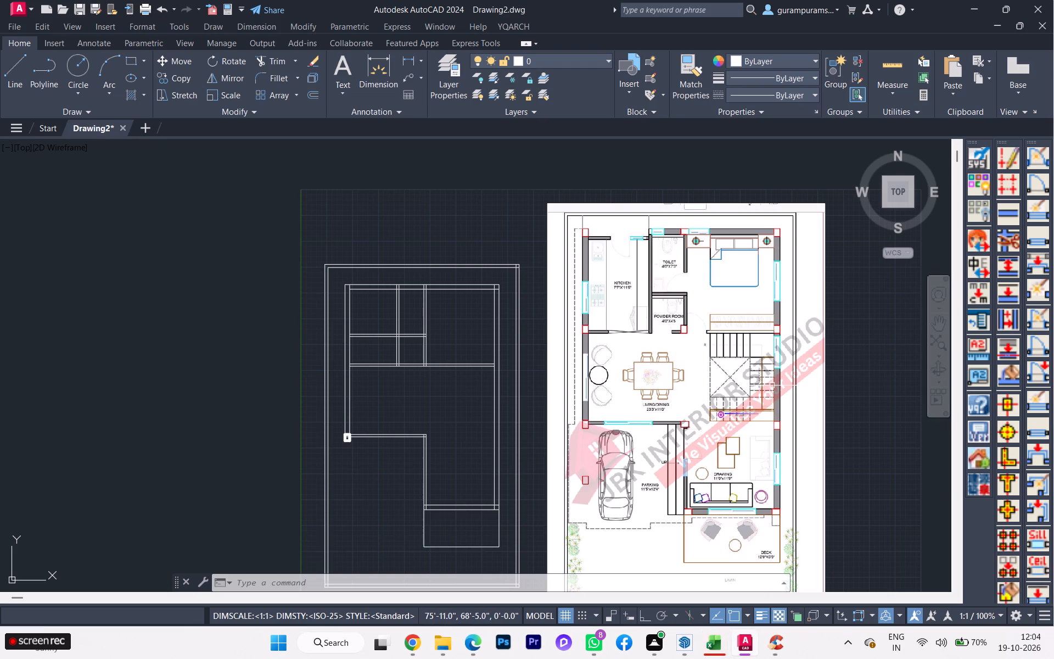
scroll(372, 445, "down", 2)
scroll(372, 447, "up", 2)
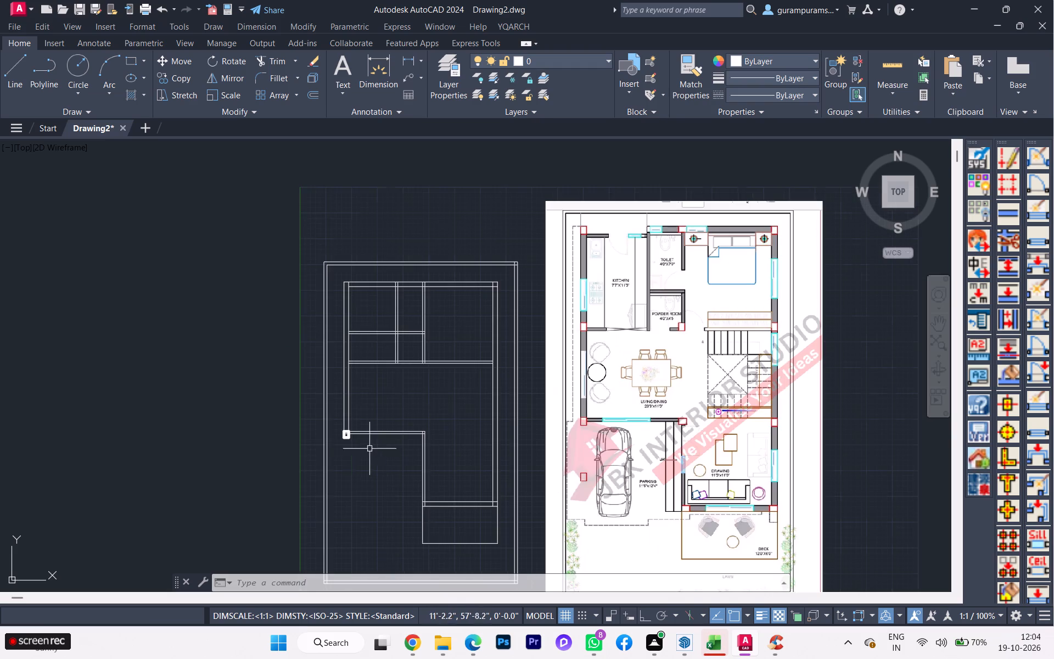
scroll(339, 437, "up", 2)
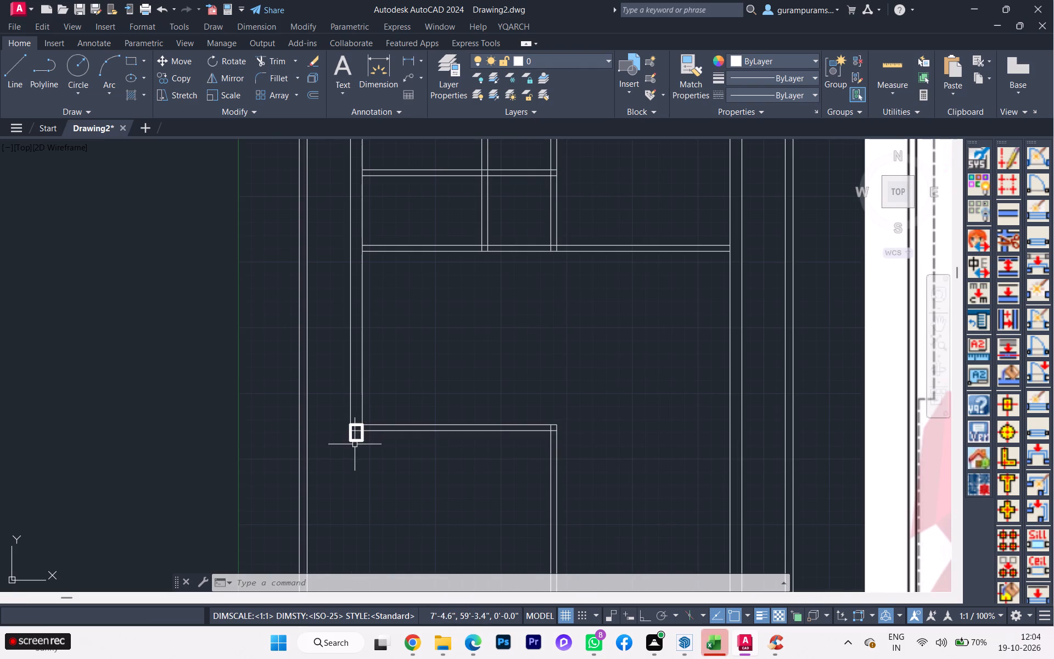
left_click(356, 440)
left_click(766, 77)
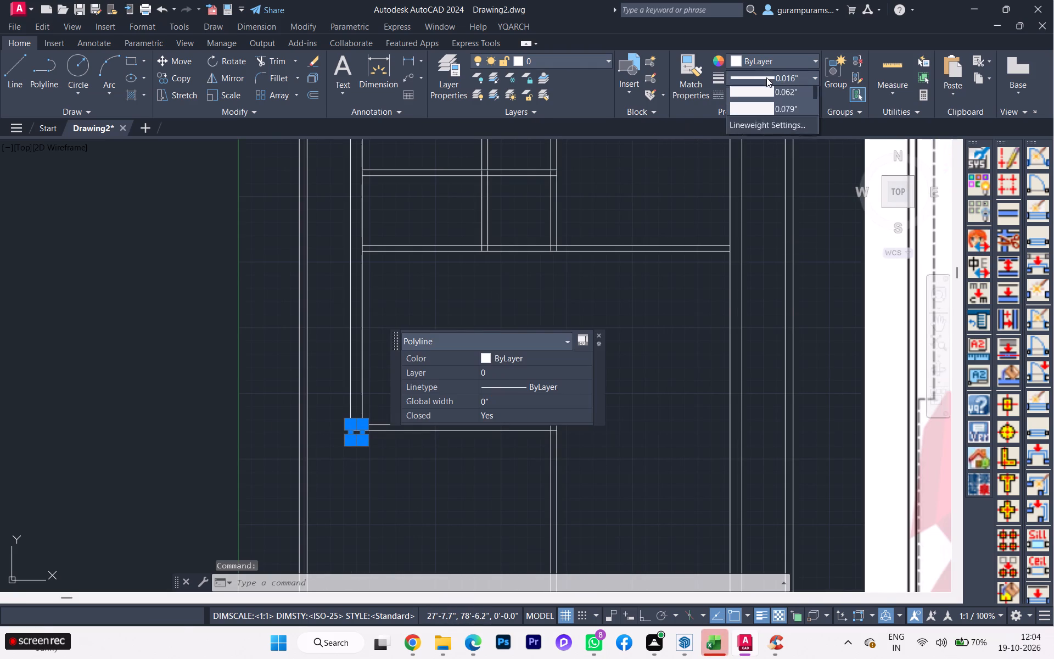
scroll(767, 111, "up", 2)
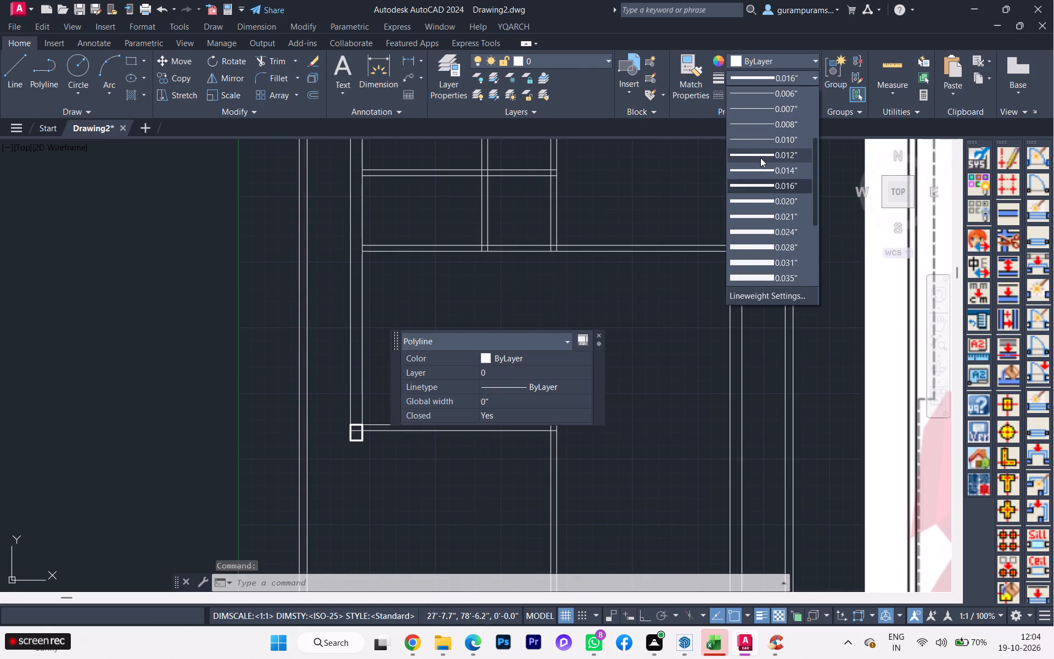
left_click(760, 158)
left_click(761, 62)
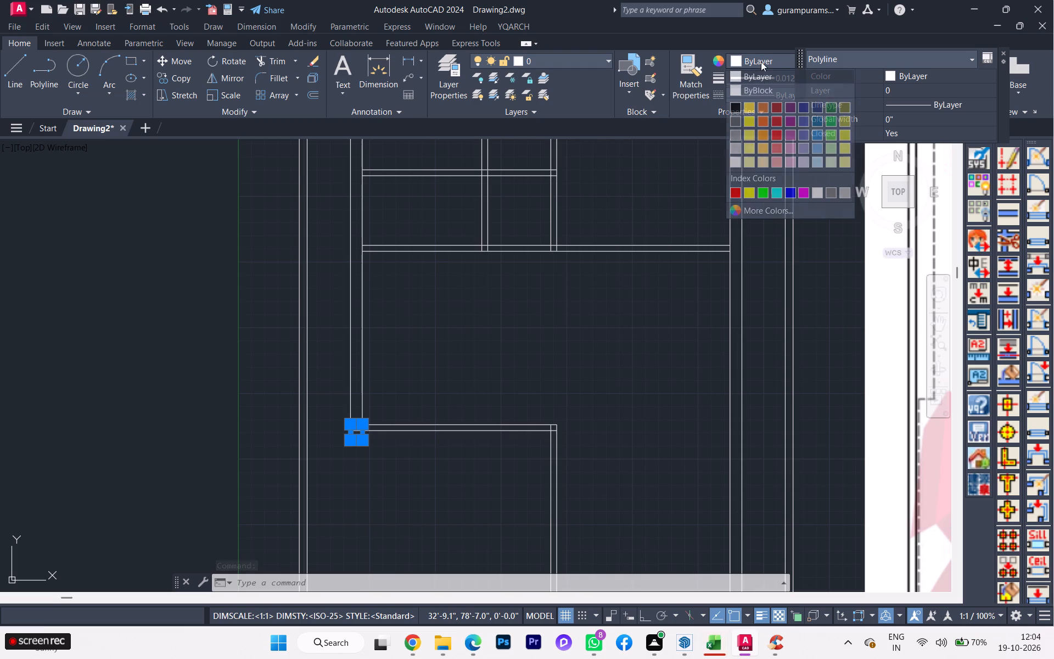
left_click(774, 119)
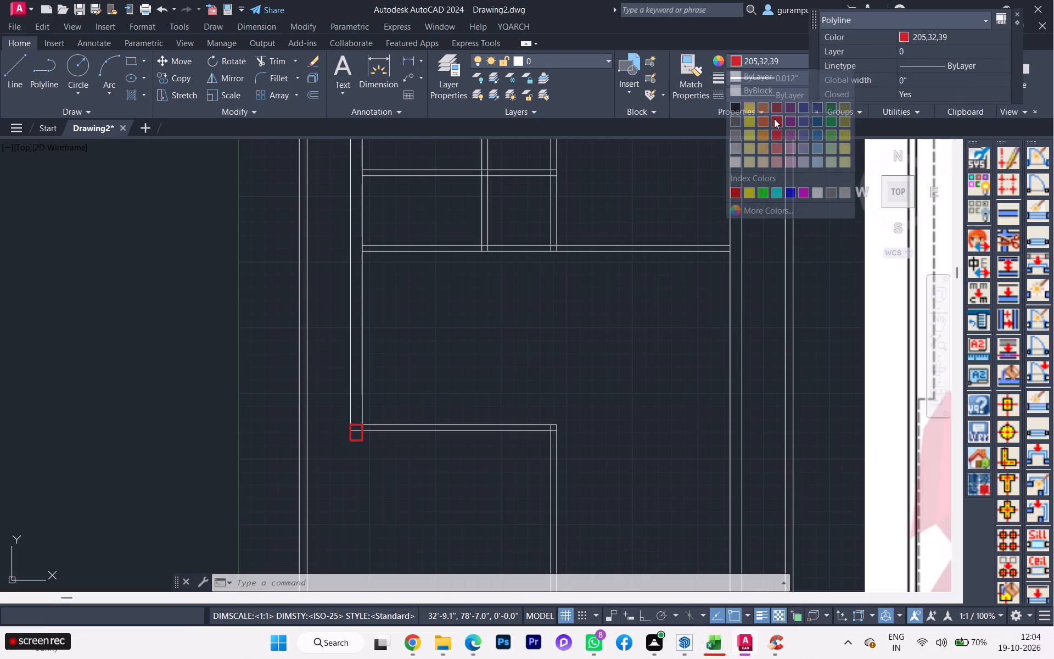
key("Escape")
Copy the red column from its top midpoint onto the left wall where the long horizontal partition meets it.
scroll(345, 404, "up", 1)
scroll(345, 405, "down", 1)
scroll(345, 406, "up", 1)
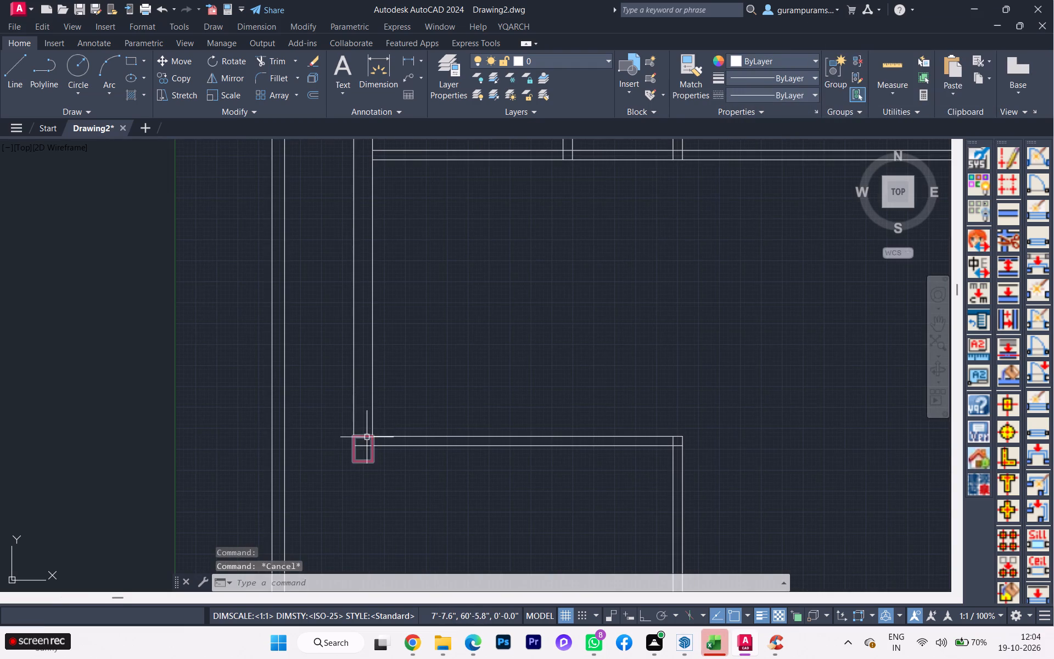
left_click(367, 437)
key("c")
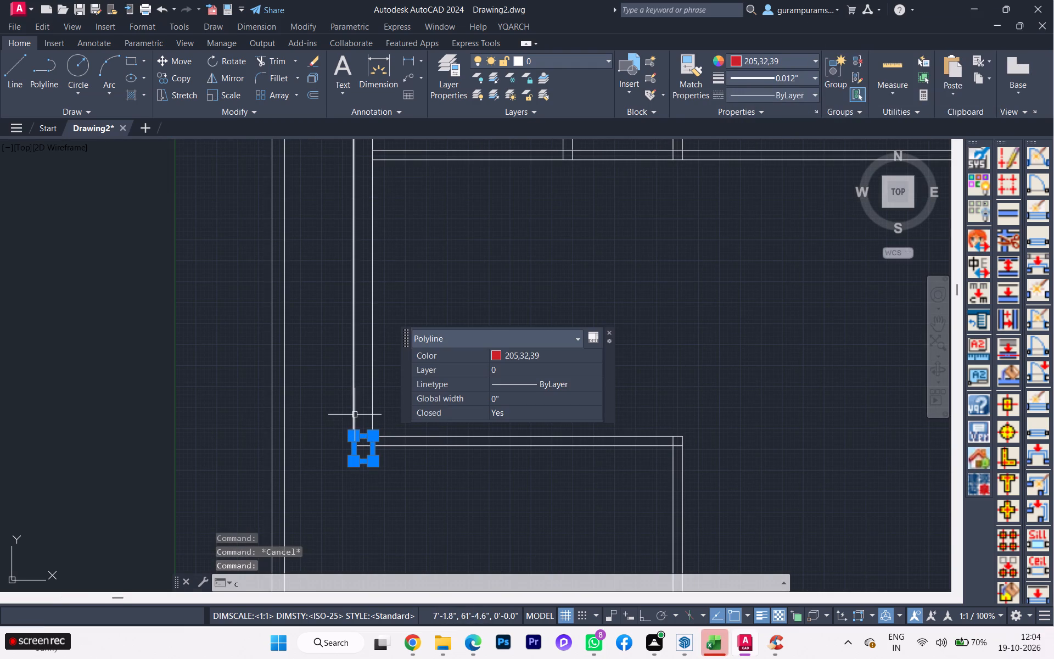
key("o")
key("Return")
scroll(360, 432, "up", 2)
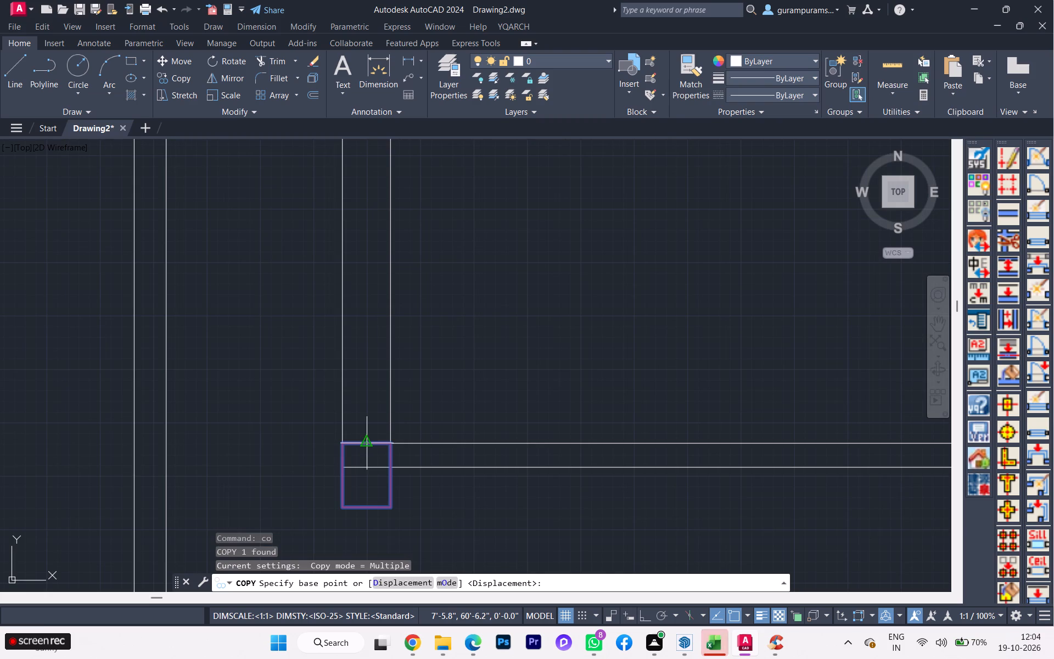
left_click(361, 445)
scroll(363, 415, "down", 7)
scroll(363, 418, "up", 1)
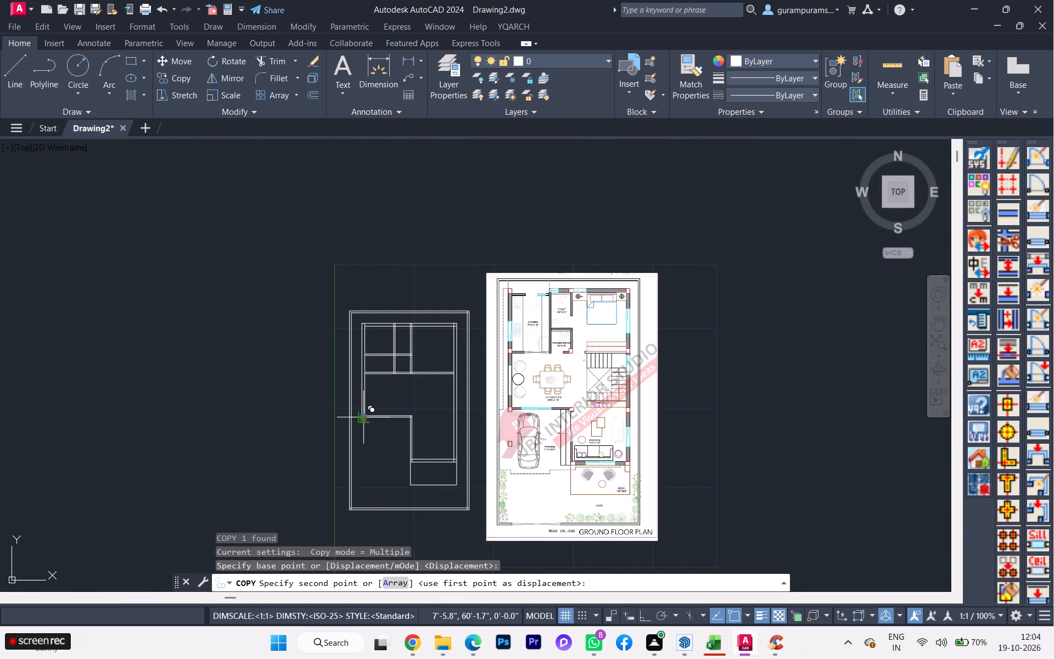
scroll(356, 357, "up", 3)
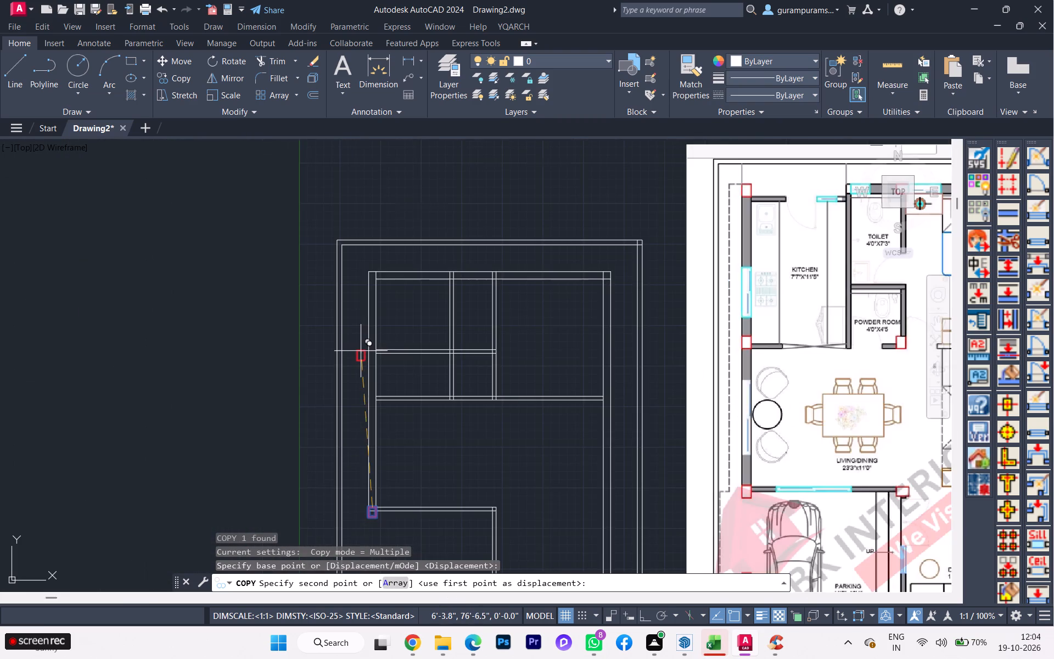
scroll(361, 354, "down", 1)
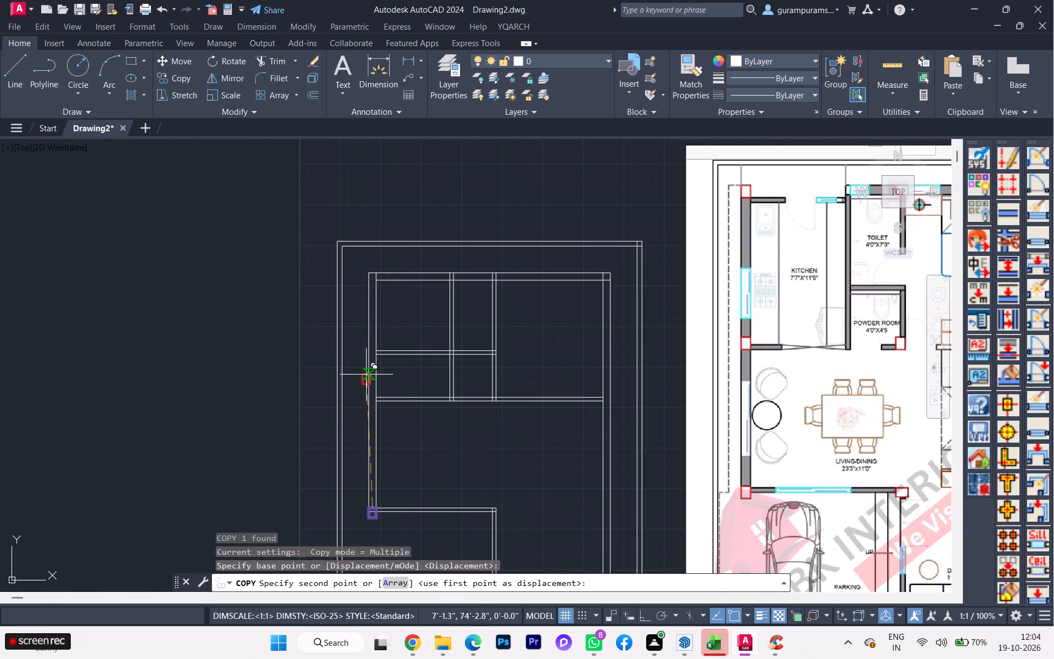
scroll(375, 395, "up", 2)
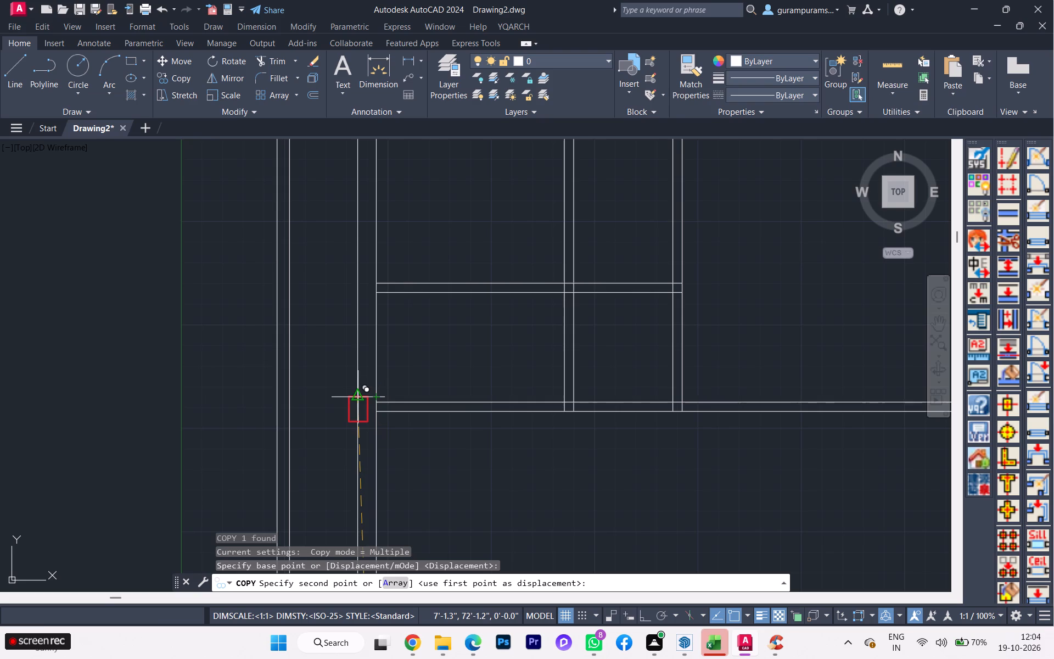
scroll(366, 391, "up", 1)
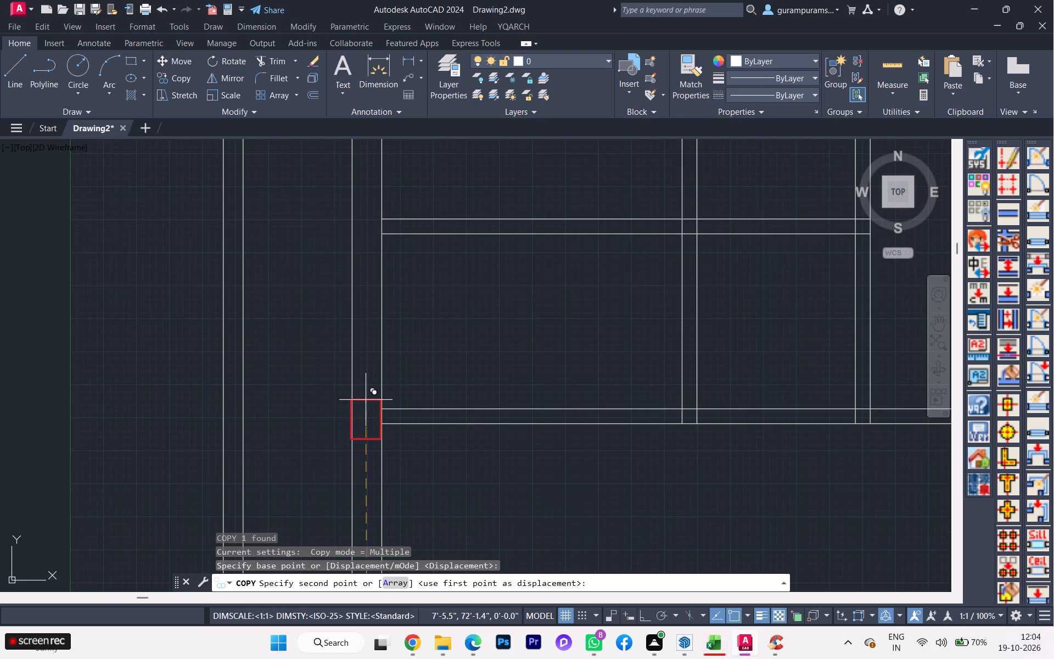
left_click(367, 398)
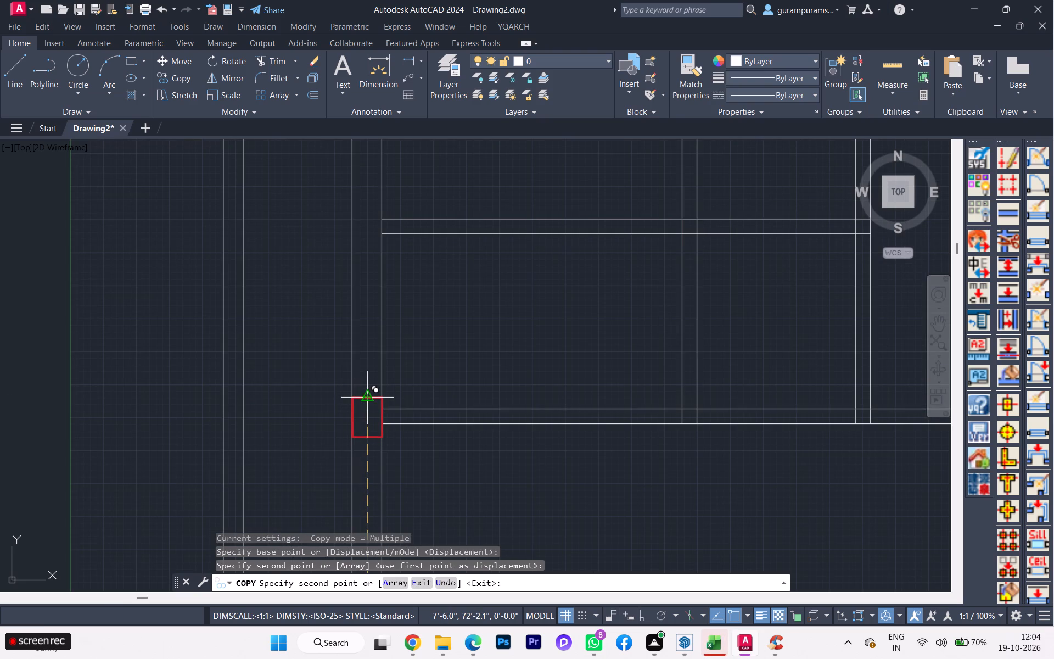
Place another column copy at the house's top-left wall corner, flush with the top wall's outer line.
scroll(375, 356, "down", 1)
scroll(376, 356, "up", 1)
scroll(377, 356, "down", 5)
scroll(375, 388, "up", 2)
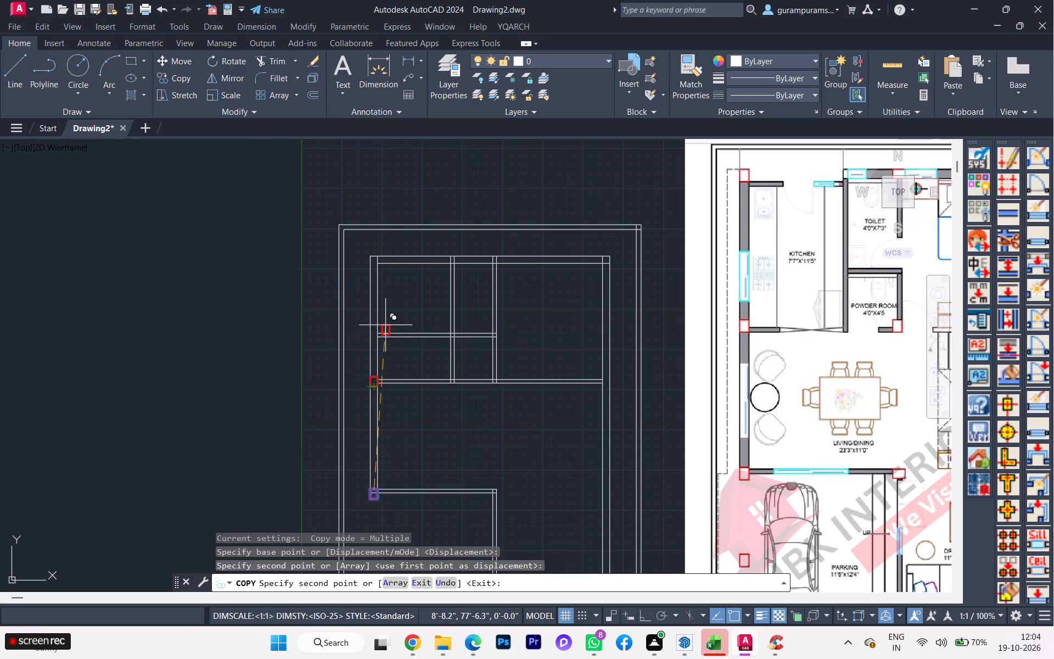
scroll(385, 325, "down", 1)
scroll(387, 319, "up", 2)
scroll(372, 242, "up", 2)
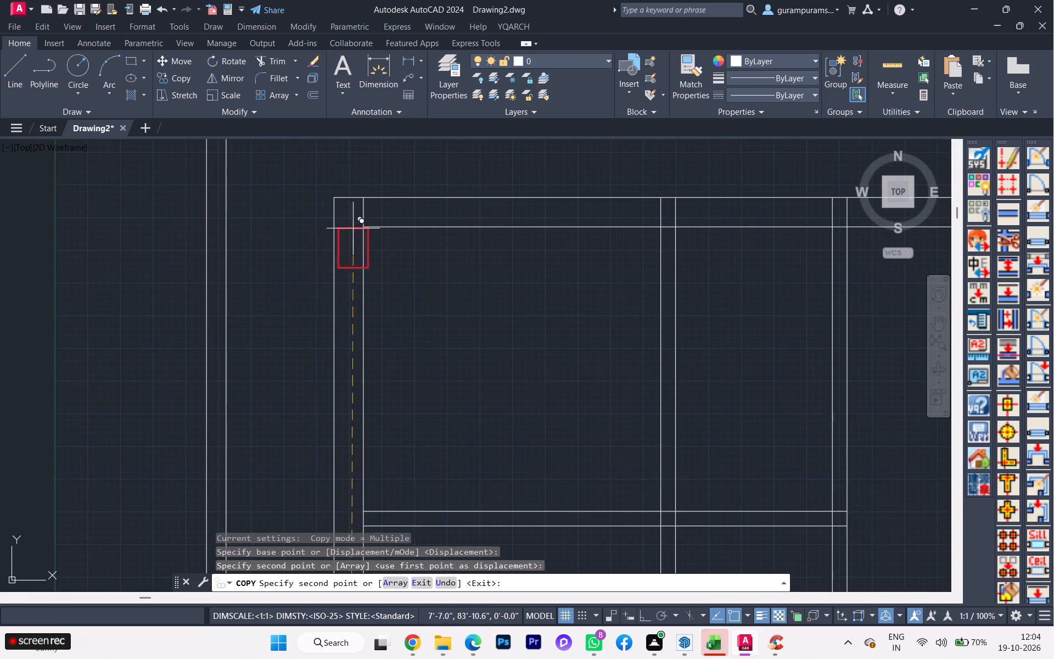
left_click(349, 197)
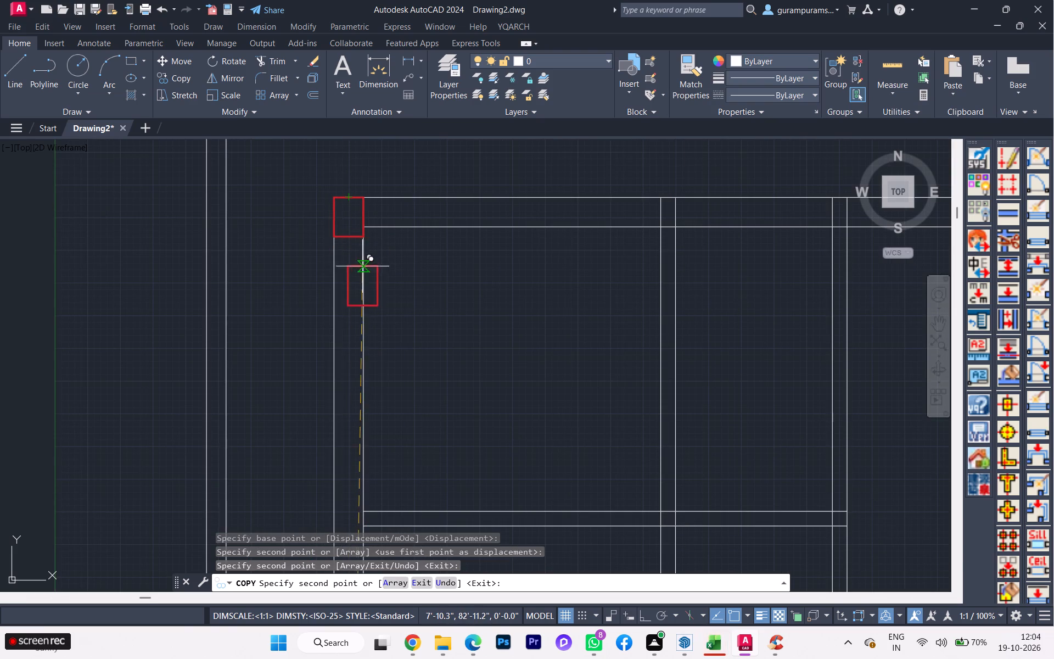
Place another column copy at the house's top-right wall corner, flush with the top wall's outer line.
scroll(355, 279, "down", 4)
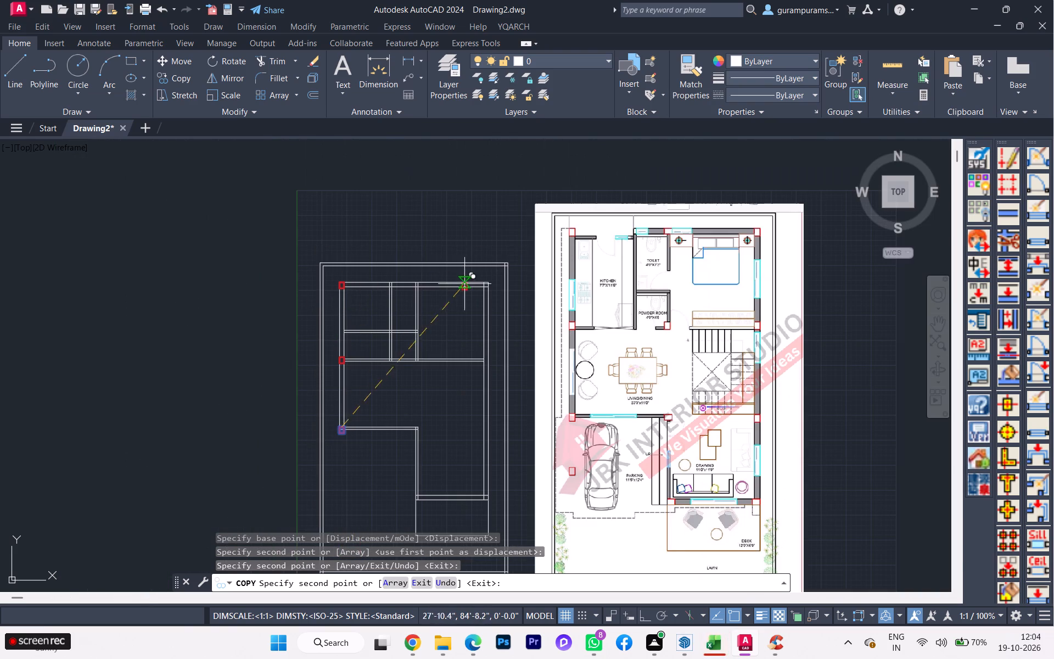
scroll(492, 280, "up", 4)
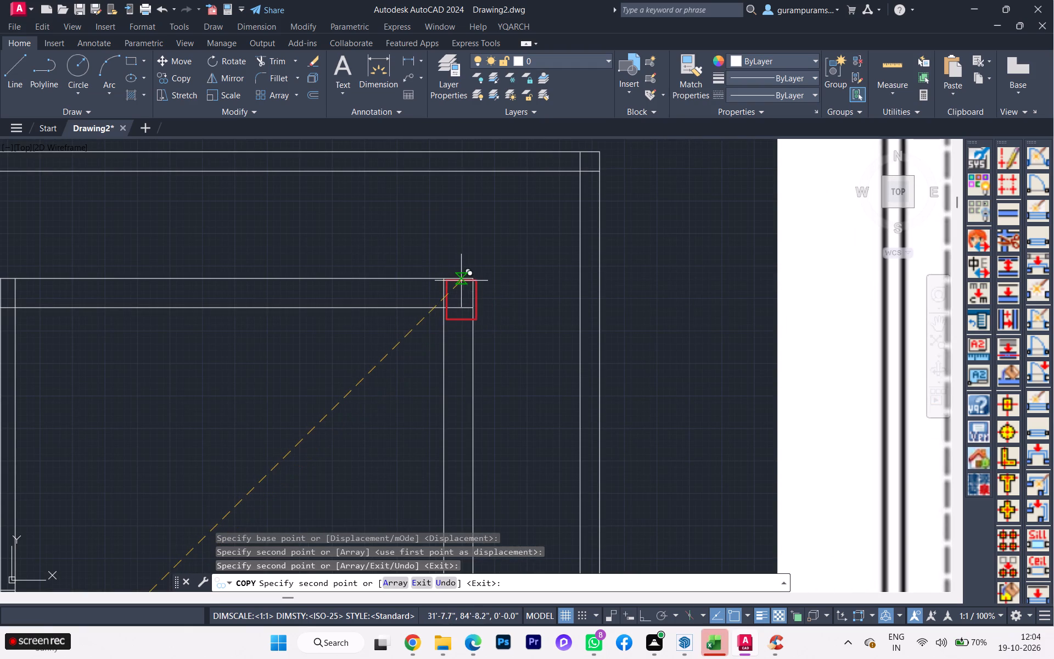
scroll(462, 278, "up", 1)
scroll(461, 278, "down", 1)
scroll(461, 278, "up", 2)
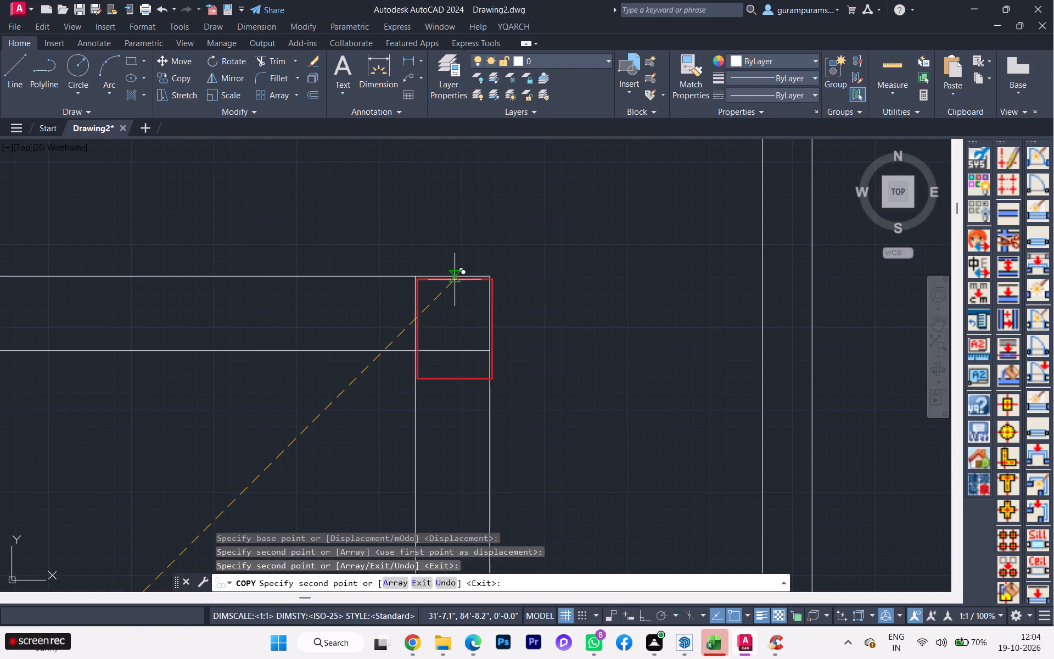
left_click(452, 276)
Place another column copy on the right wall at the right end of the long horizontal partition.
scroll(452, 264, "down", 4)
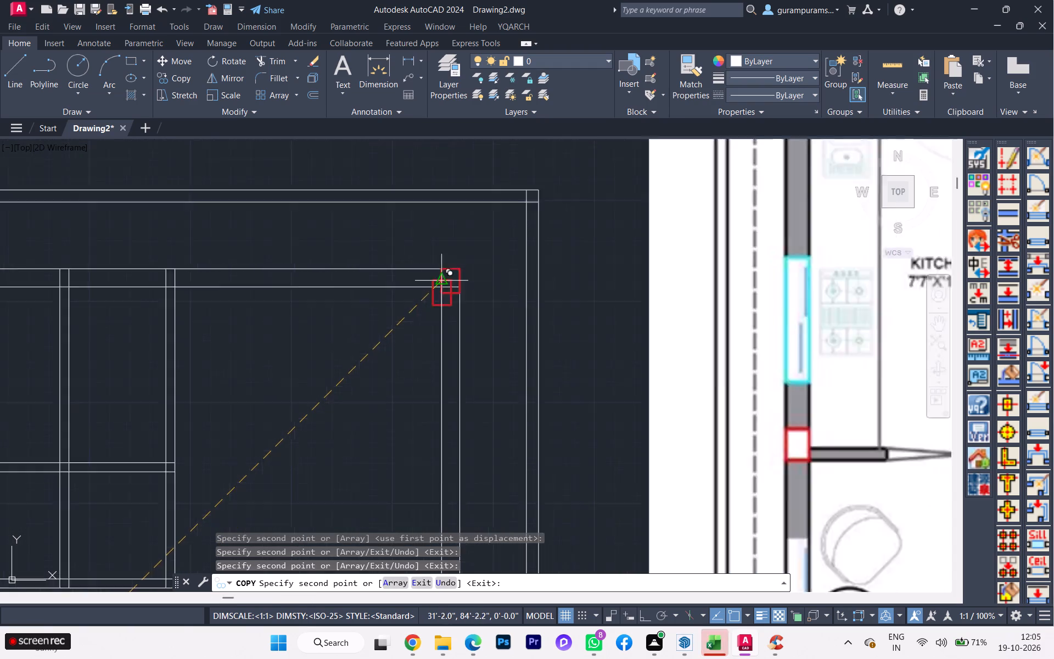
scroll(441, 282, "down", 1)
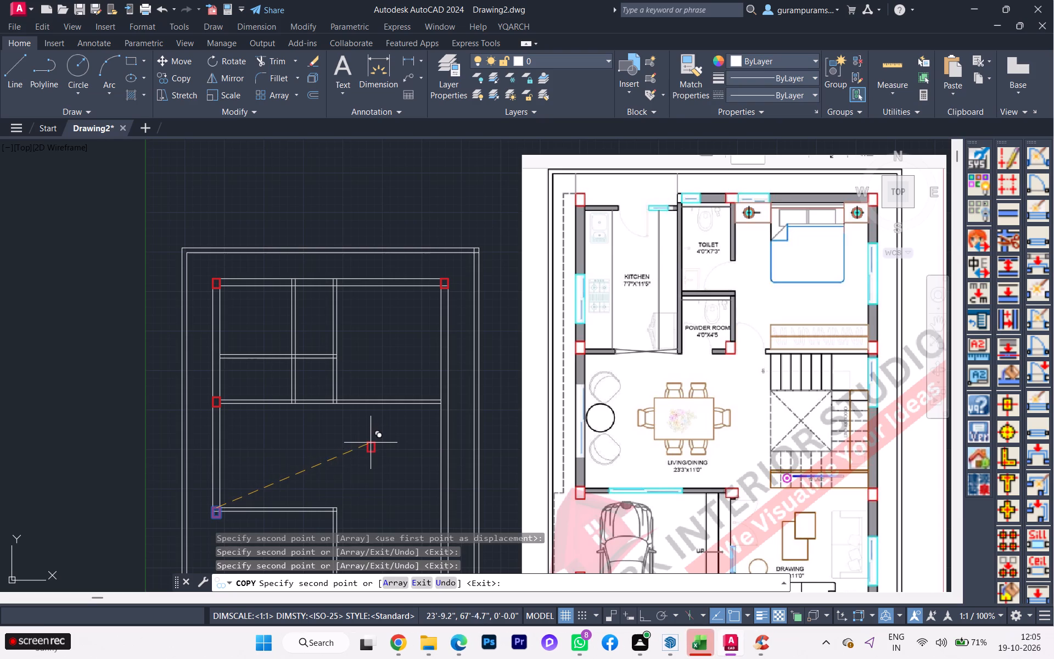
scroll(372, 444, "up", 2)
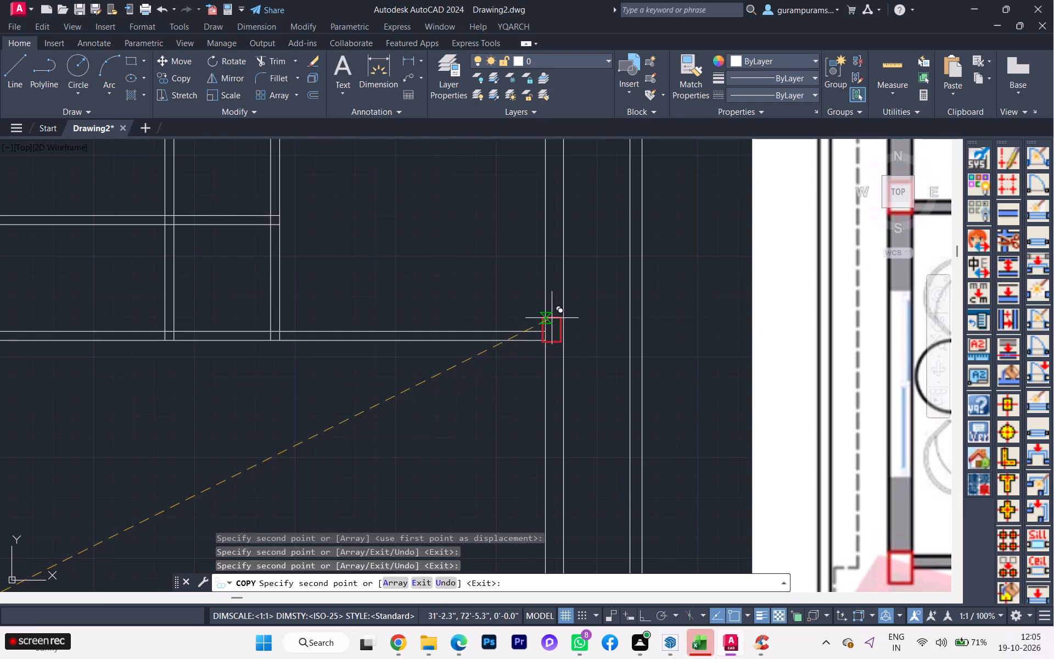
scroll(558, 317, "up", 3)
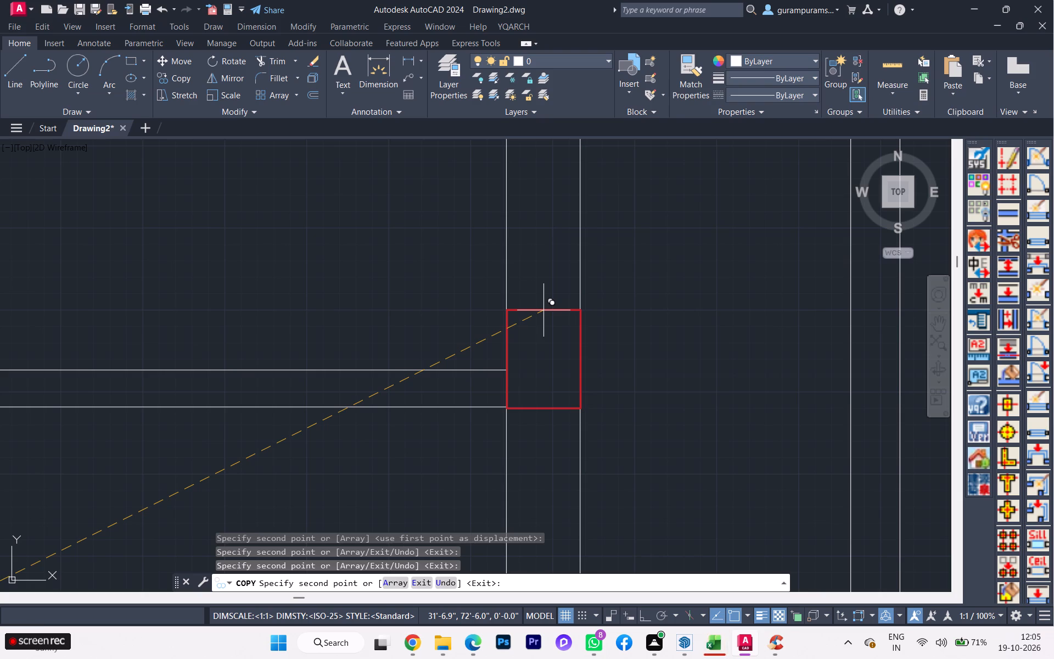
left_click(543, 309)
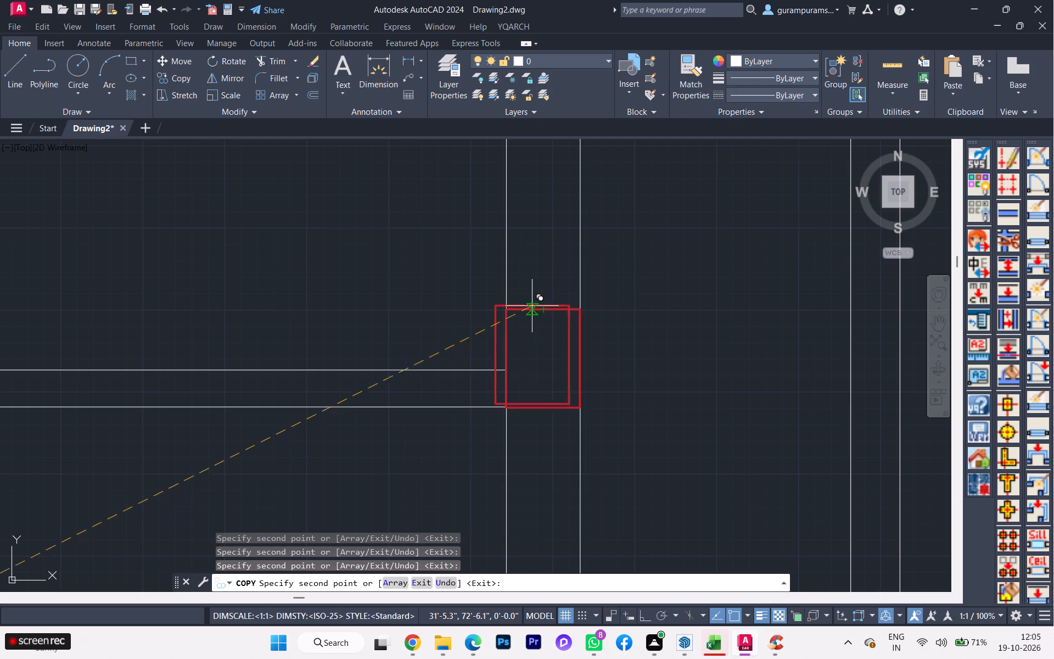
Place another column copy at the right end of the parking area's upper wall, where it meets the drawing room wall.
scroll(530, 303, "down", 2)
scroll(476, 298, "down", 3)
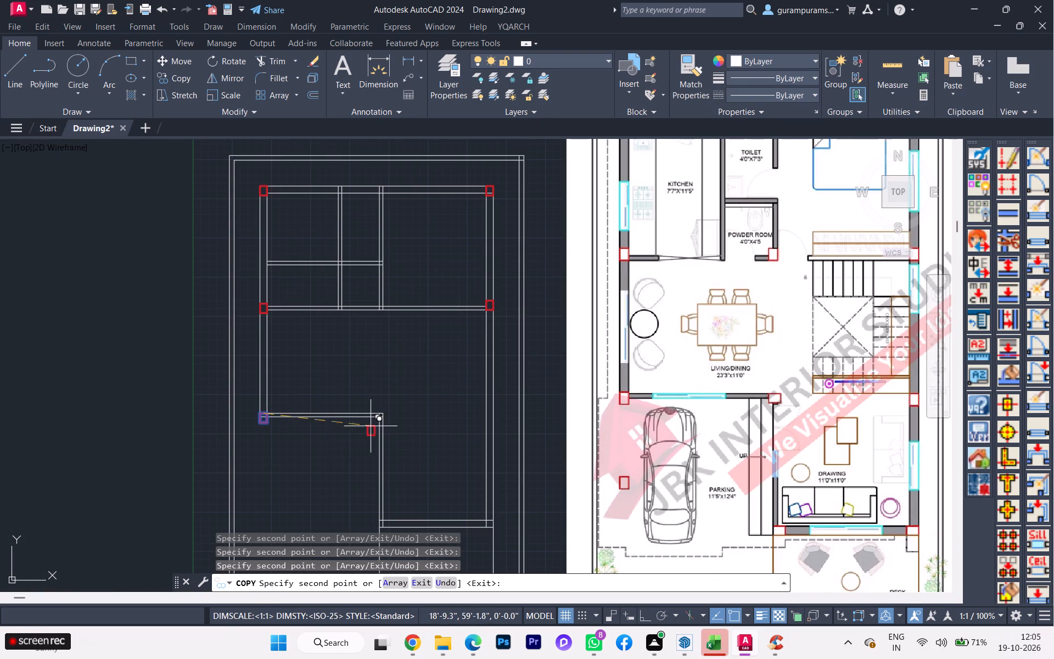
scroll(379, 417, "up", 3)
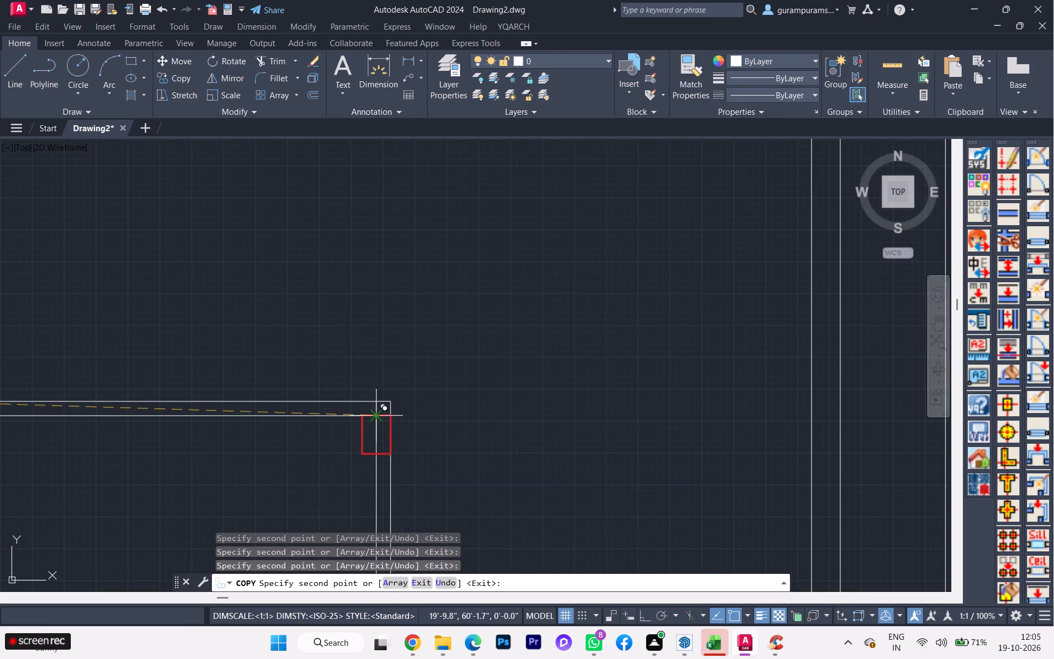
left_click(374, 403)
With Ortho on, place a column copy on the right wall, about 24'-1" straight across from the source column.
scroll(435, 394, "down", 2)
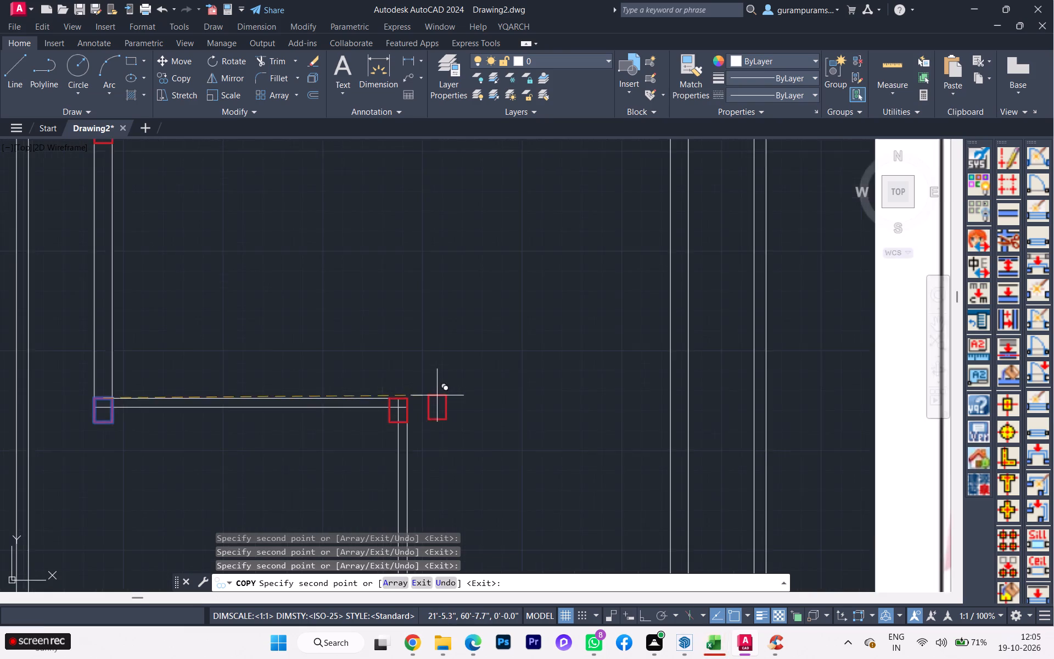
key("F8")
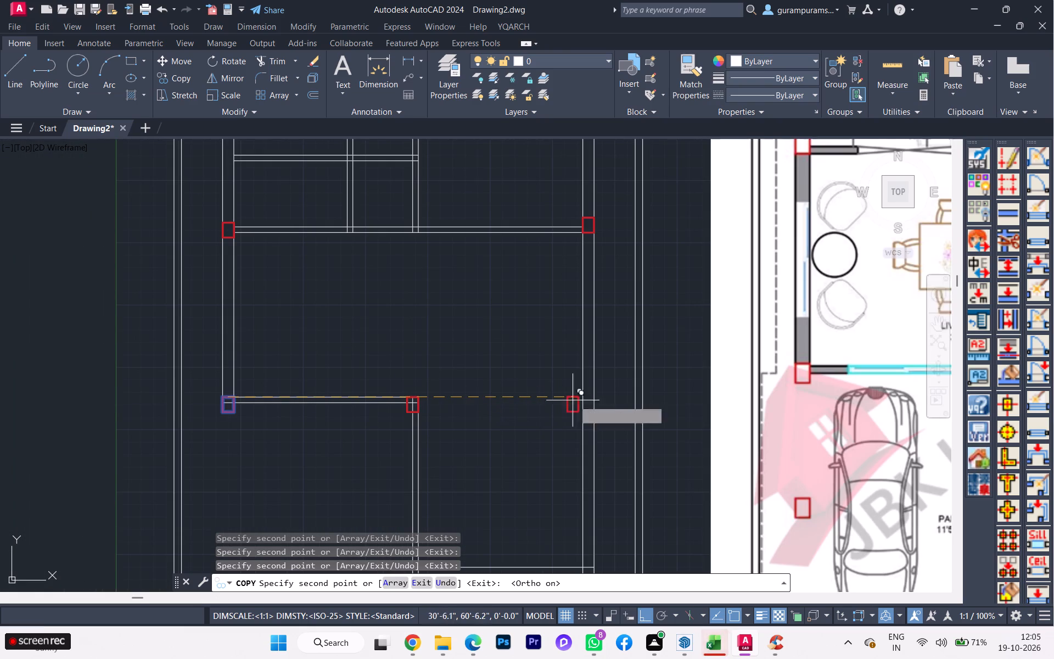
scroll(576, 415, "down", 2)
scroll(579, 416, "up", 3)
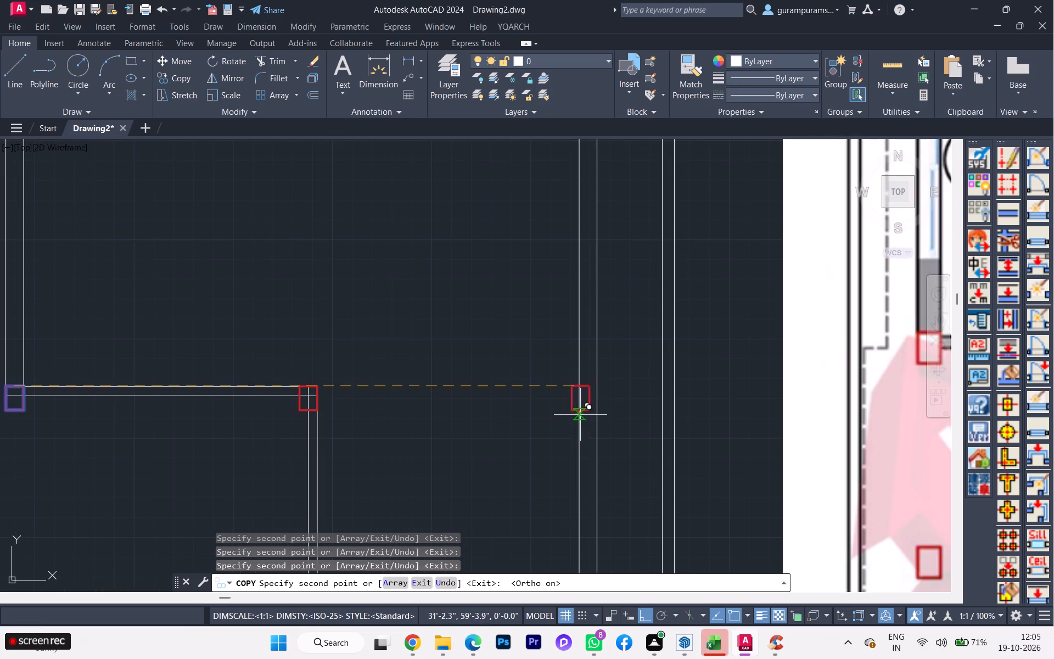
scroll(589, 402, "up", 3)
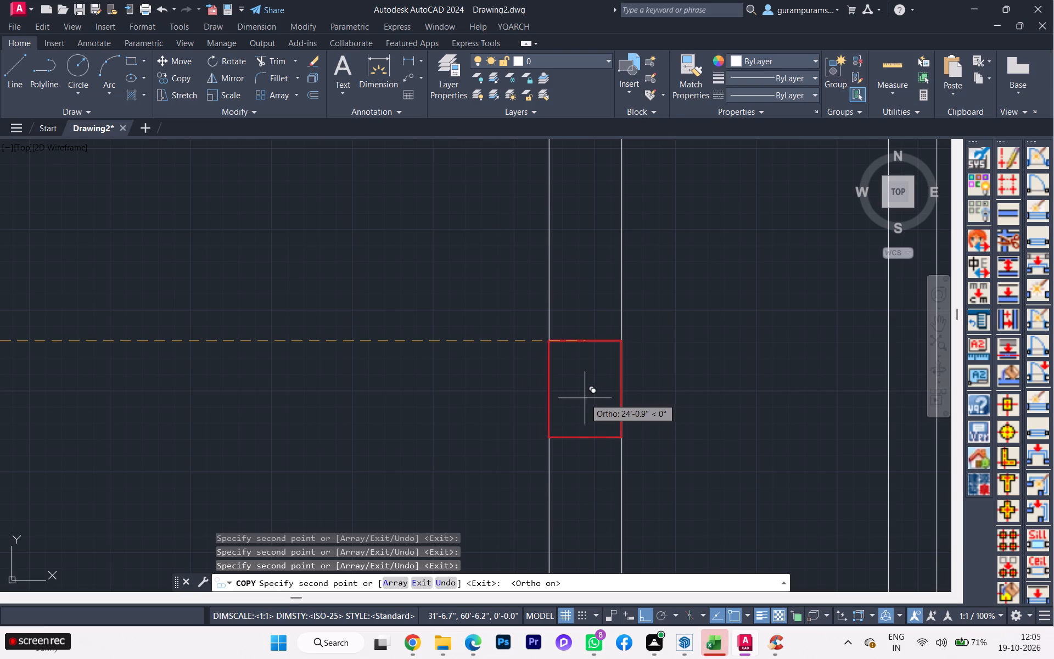
left_click(585, 398)
Place a freestanding column copy about 8'-8.5" straight below the source column in the parking area and end the Copy command.
scroll(579, 362, "down", 1)
scroll(579, 362, "up", 1)
scroll(579, 362, "down", 3)
scroll(540, 401, "down", 1)
scroll(540, 401, "up", 1)
scroll(540, 402, "down", 3)
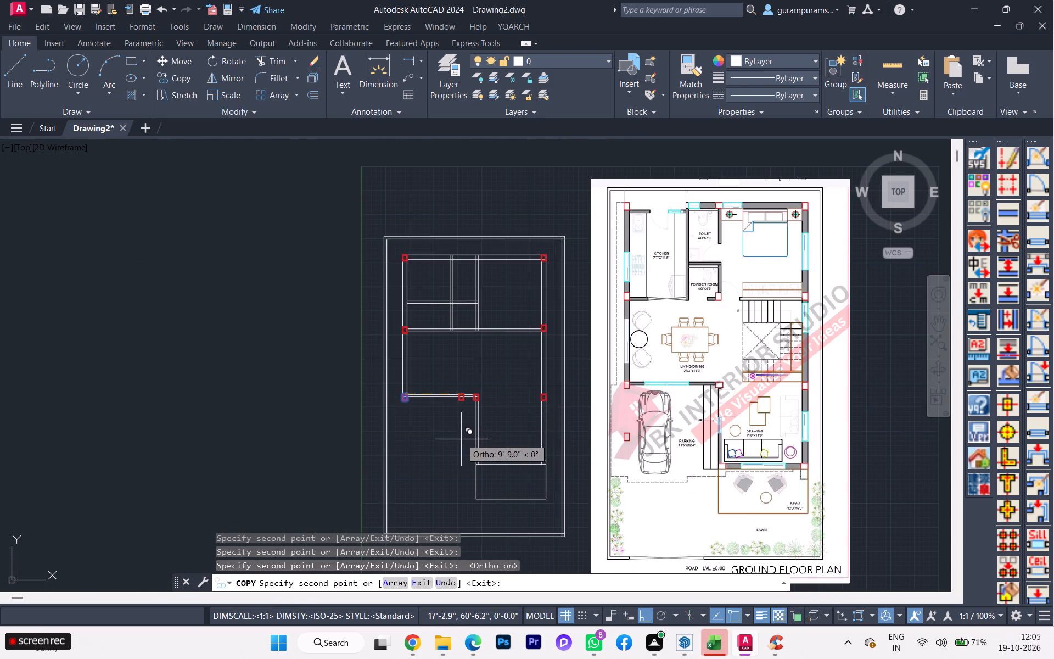
left_click(417, 446)
key("Escape")
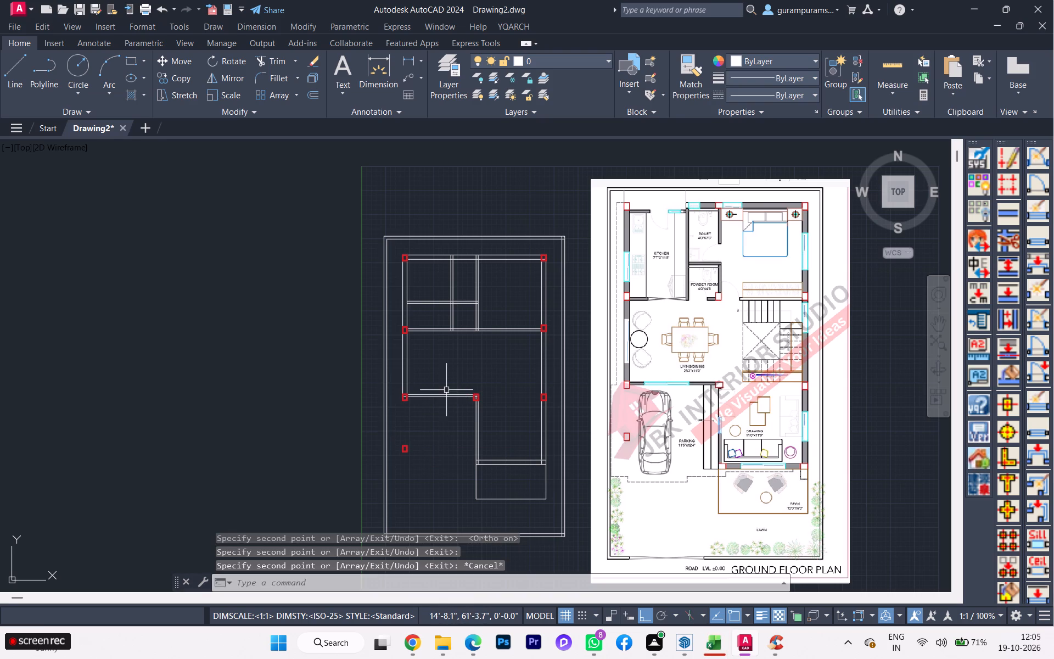
Copy the column at the left end of the long horizontal partition onto its junction with the toilet and powder room's right wall.
scroll(426, 332, "up", 1)
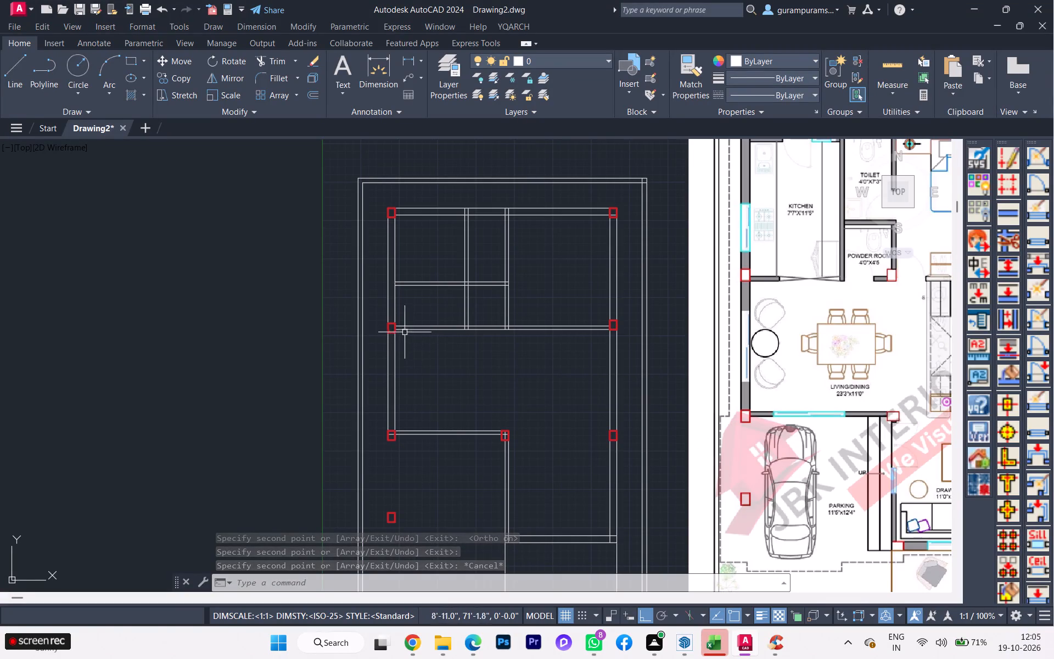
left_click(390, 322)
key("m")
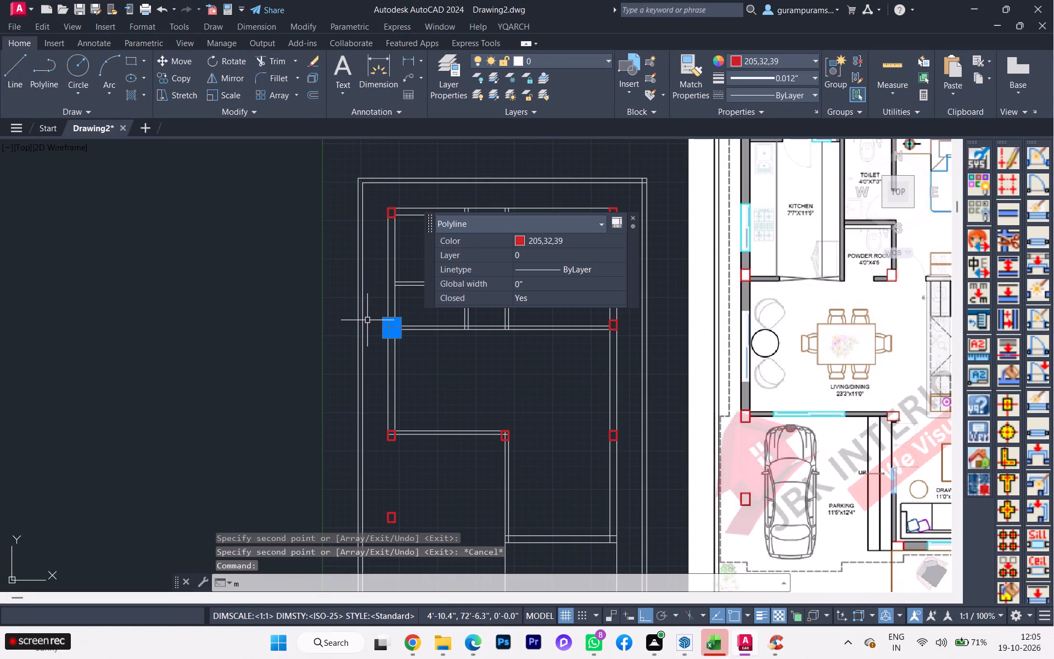
key("BackSpace")
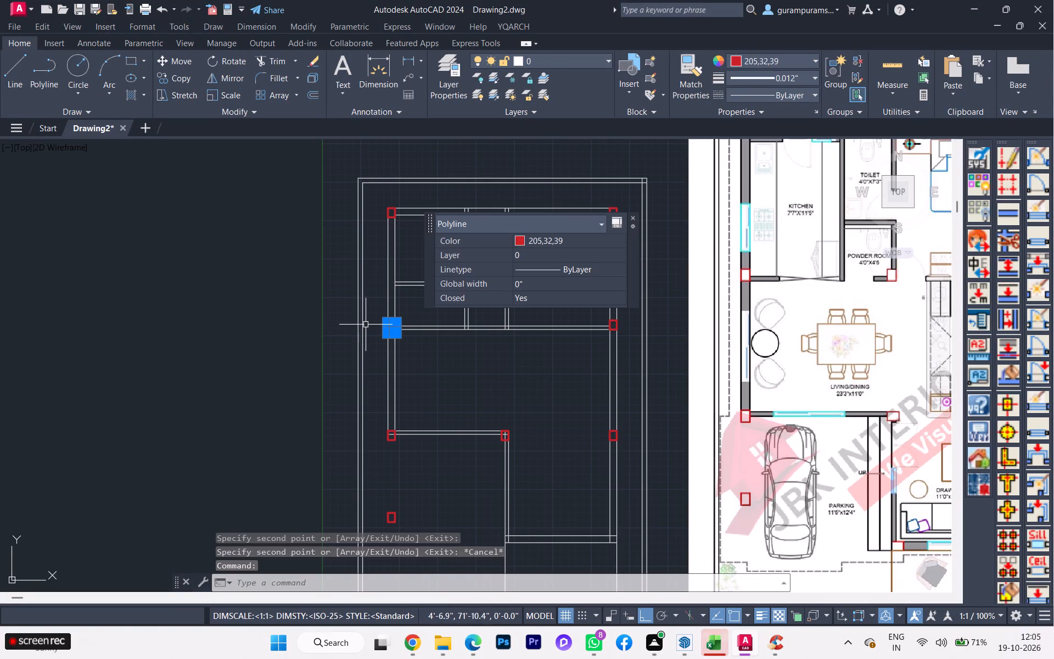
key("c")
key("o")
key("Return")
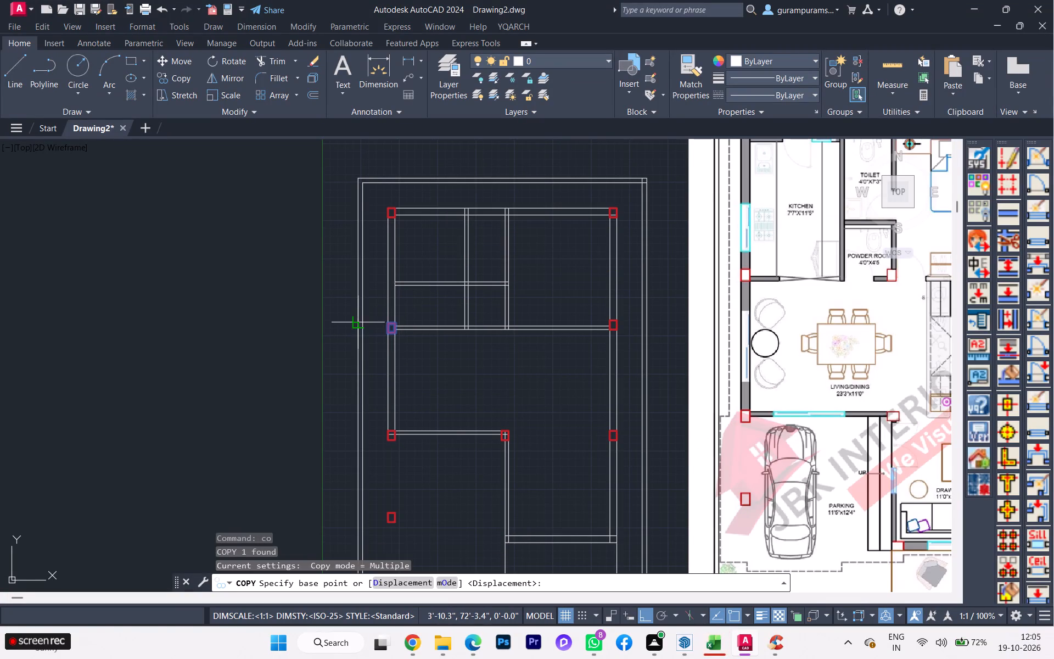
scroll(394, 319, "up", 2)
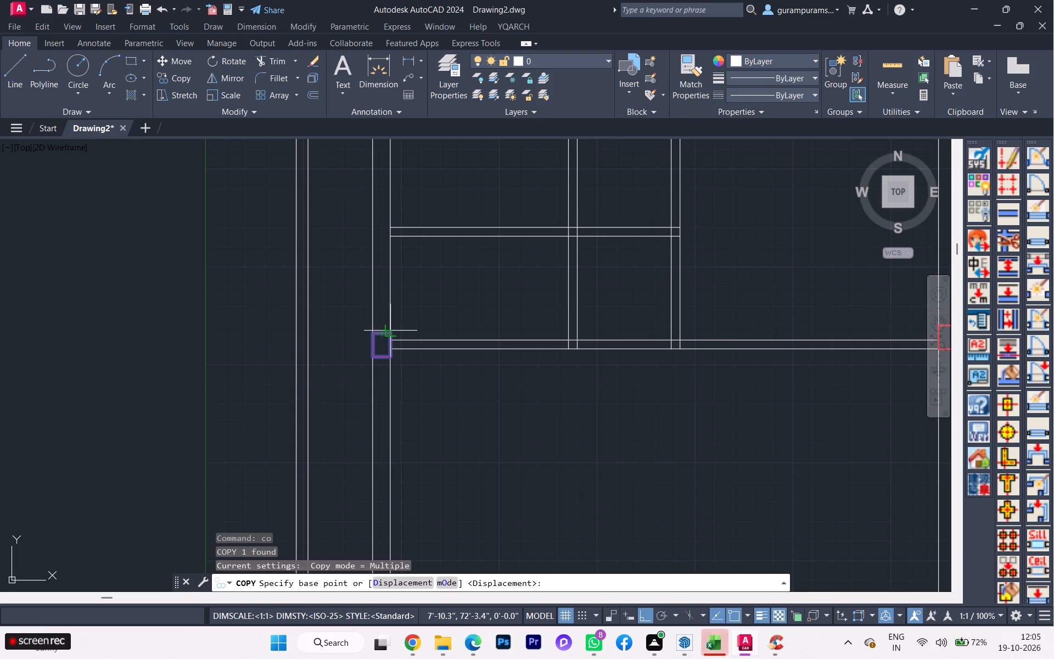
left_click(396, 336)
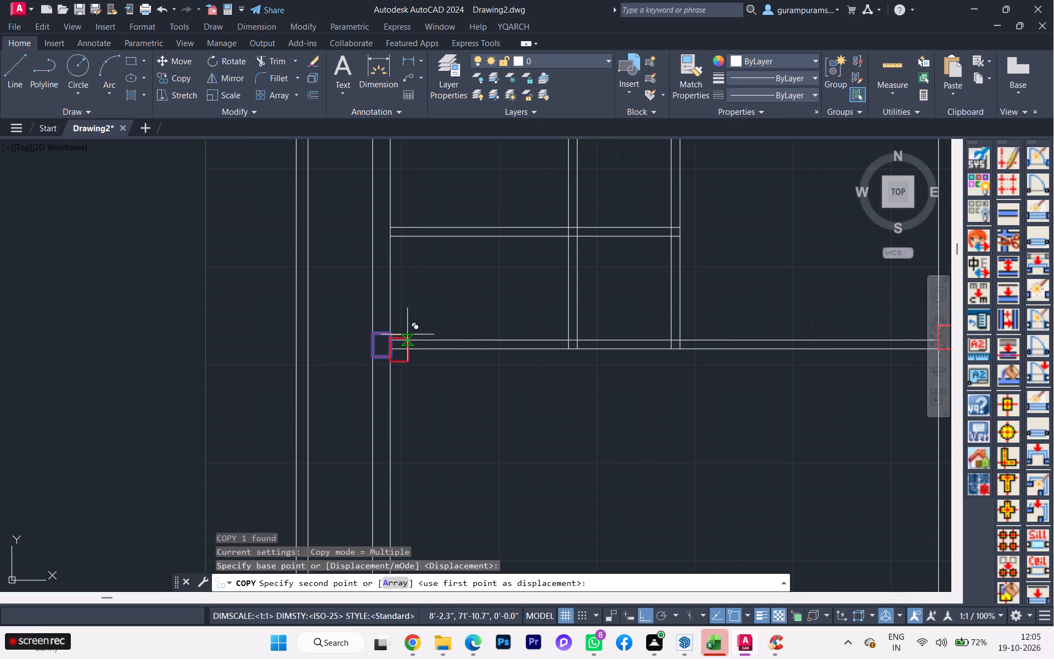
scroll(667, 337, "up", 2)
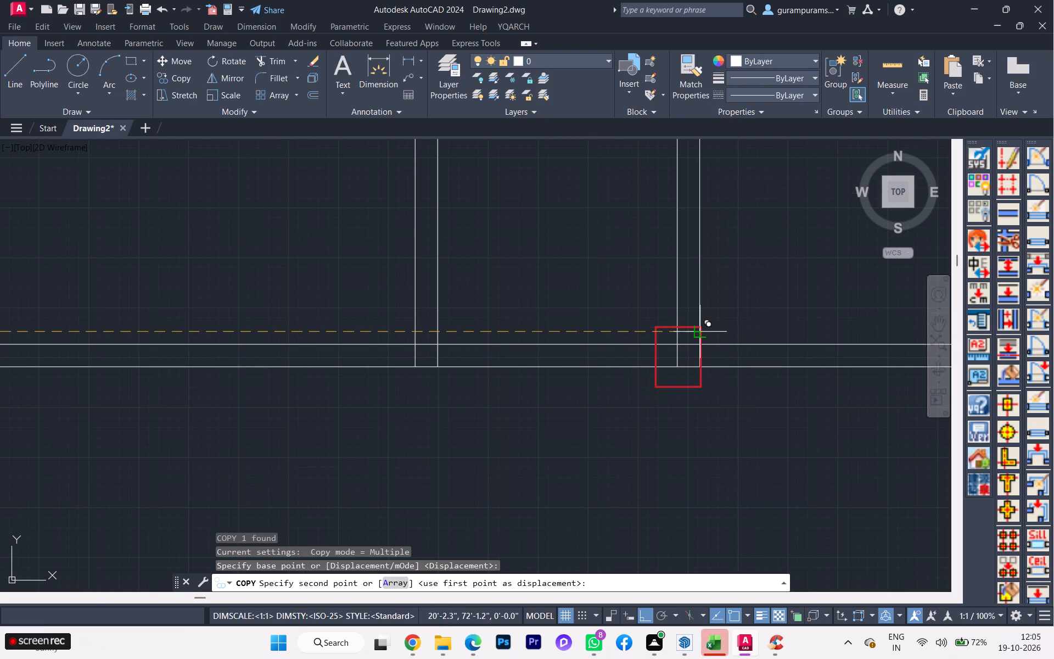
left_click(697, 328)
scroll(395, 344, "down", 2)
scroll(322, 353, "down", 1)
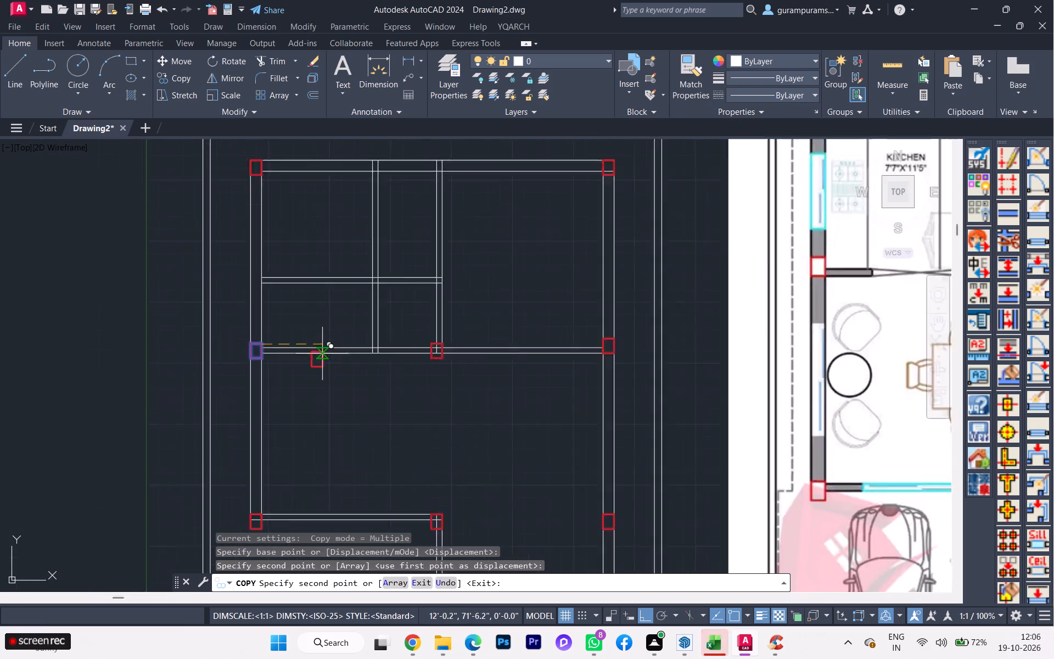
scroll(322, 354, "down", 1)
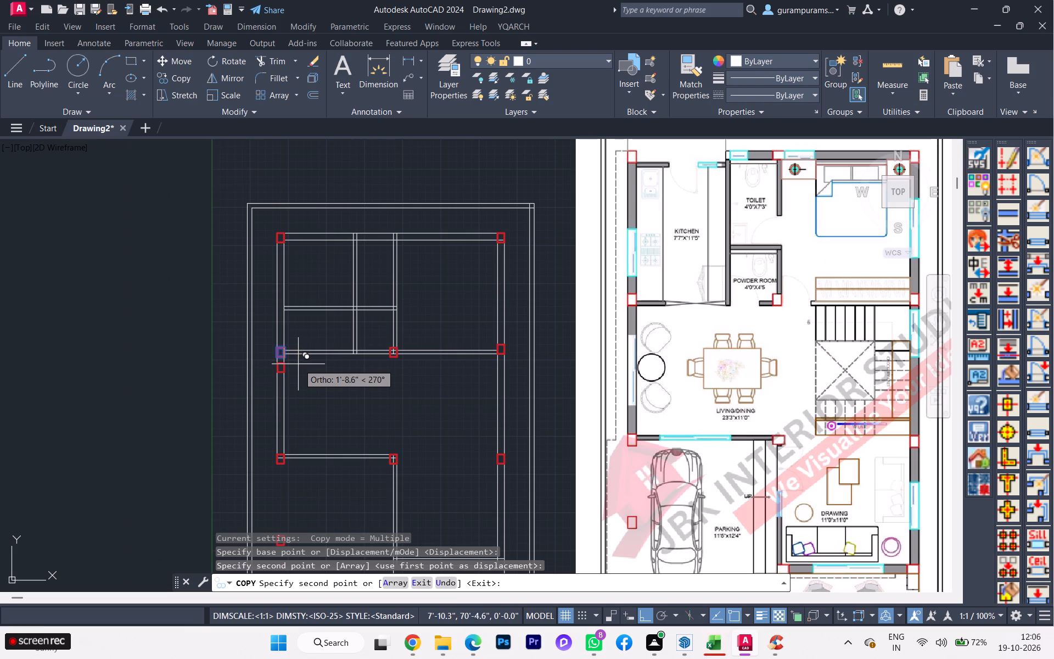
key("Escape")
Rotate the column at the parking and drawing room wall corner a quarter turn about its upper right corner so its long side is horizontal.
scroll(306, 369, "down", 1)
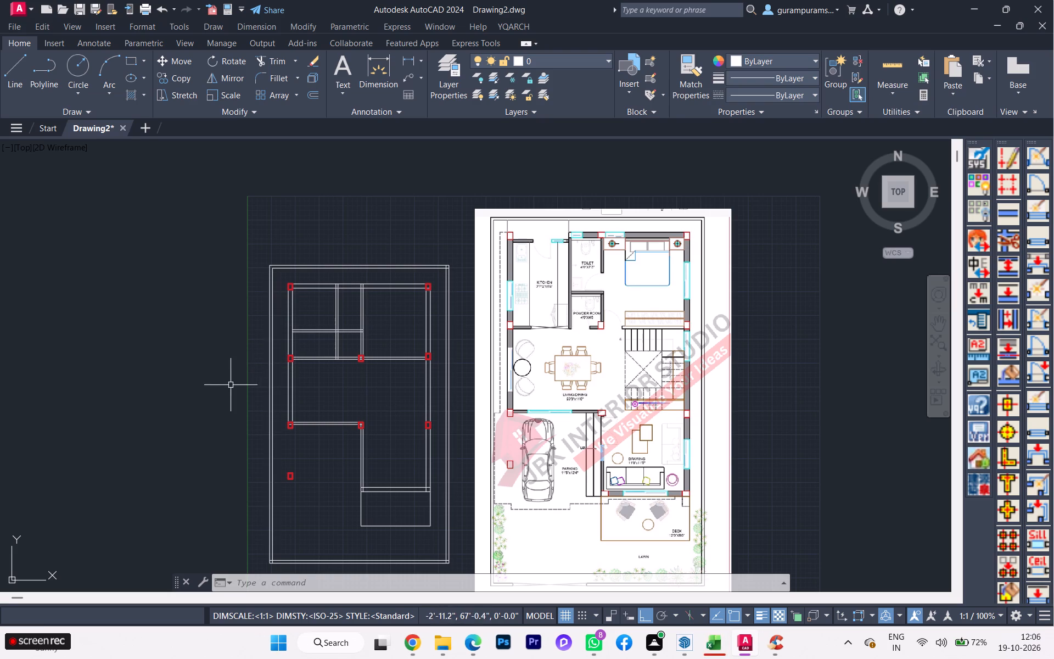
scroll(232, 404, "down", 1)
scroll(233, 410, "up", 1)
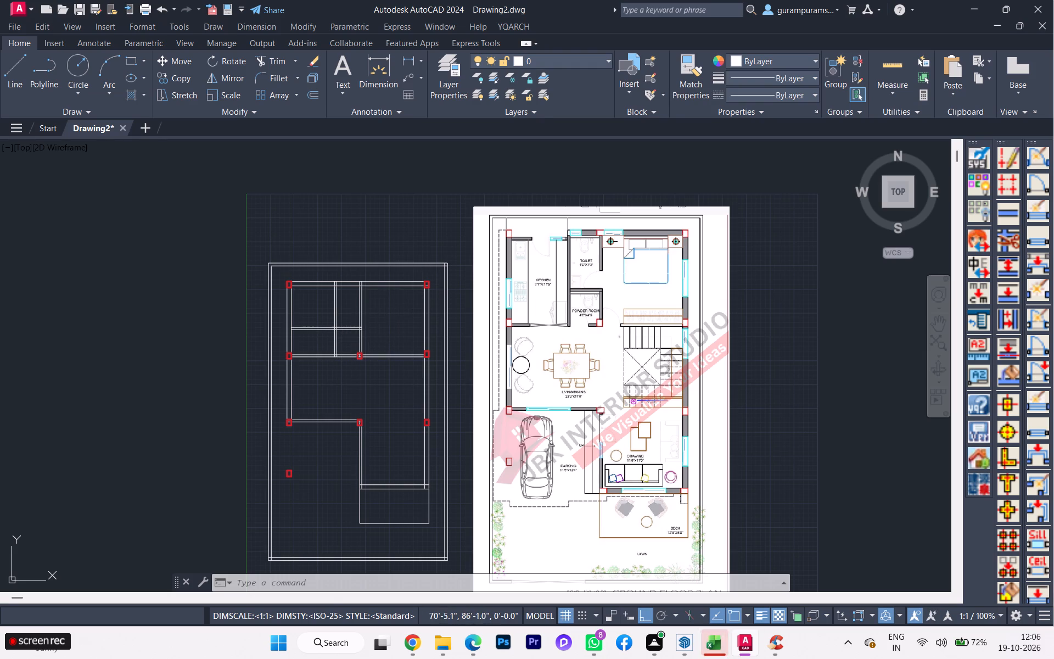
scroll(641, 270, "up", 1)
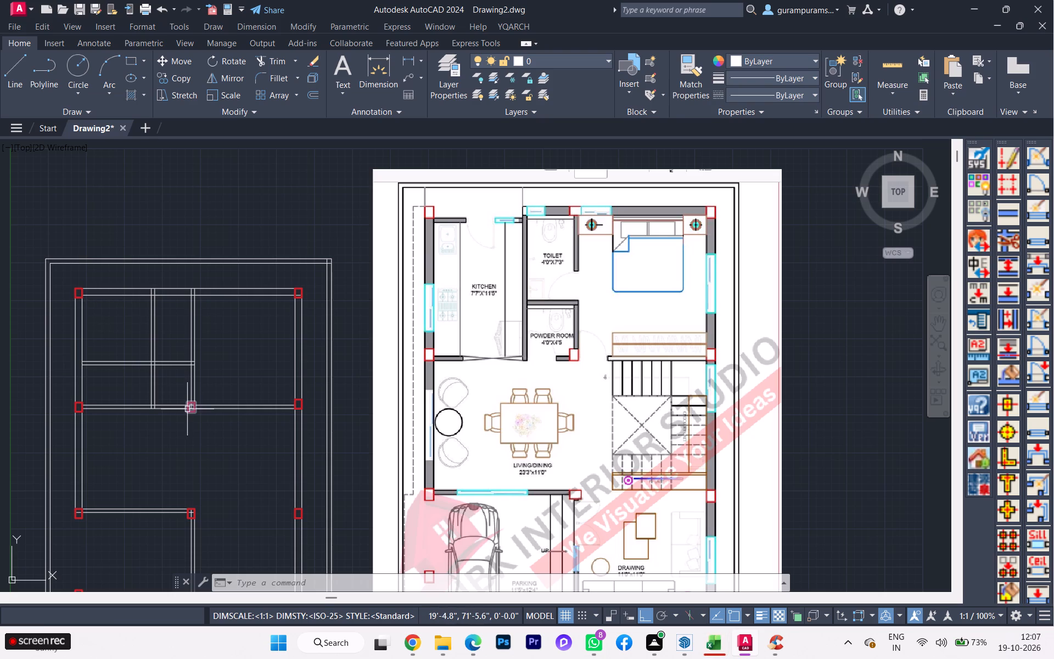
scroll(188, 411, "up", 1)
scroll(182, 388, "down", 4)
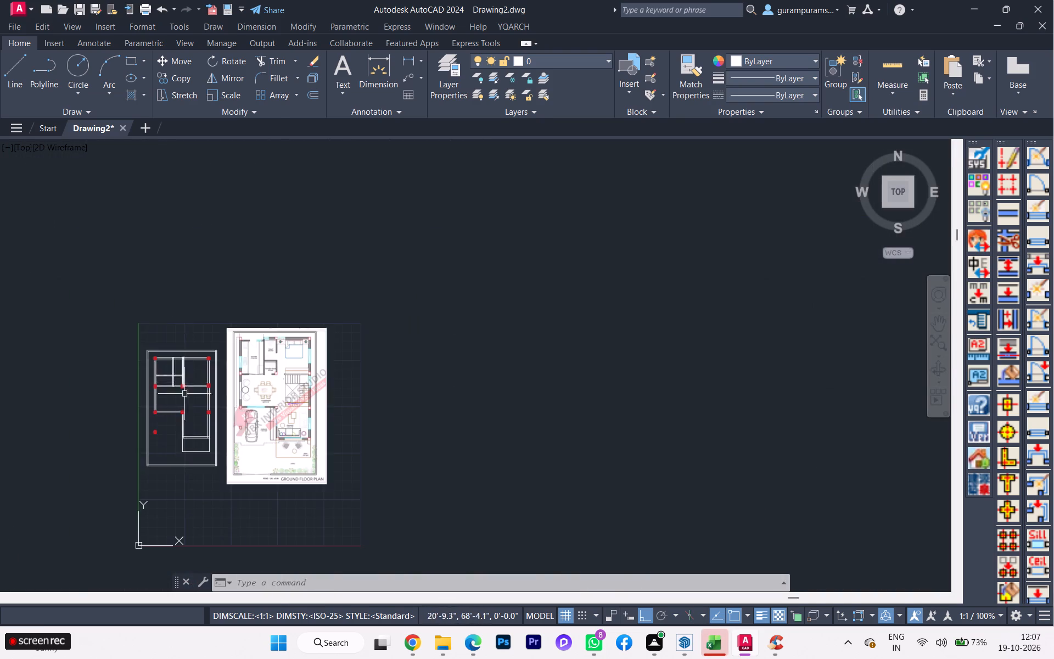
scroll(192, 427, "up", 2)
scroll(157, 373, "up", 2)
left_click(182, 427)
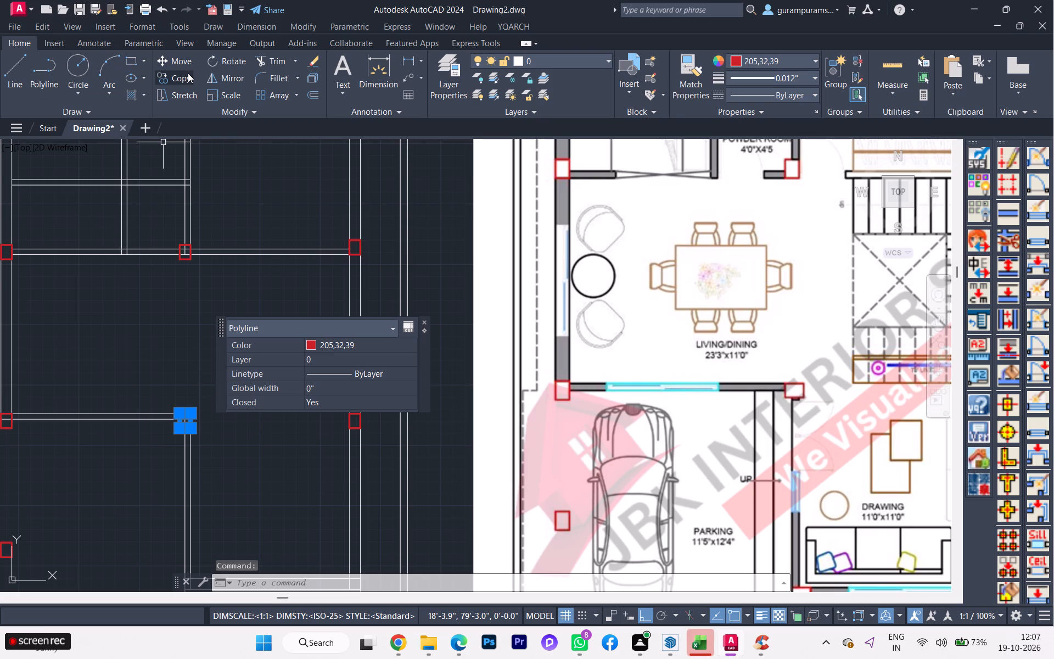
left_click(241, 55)
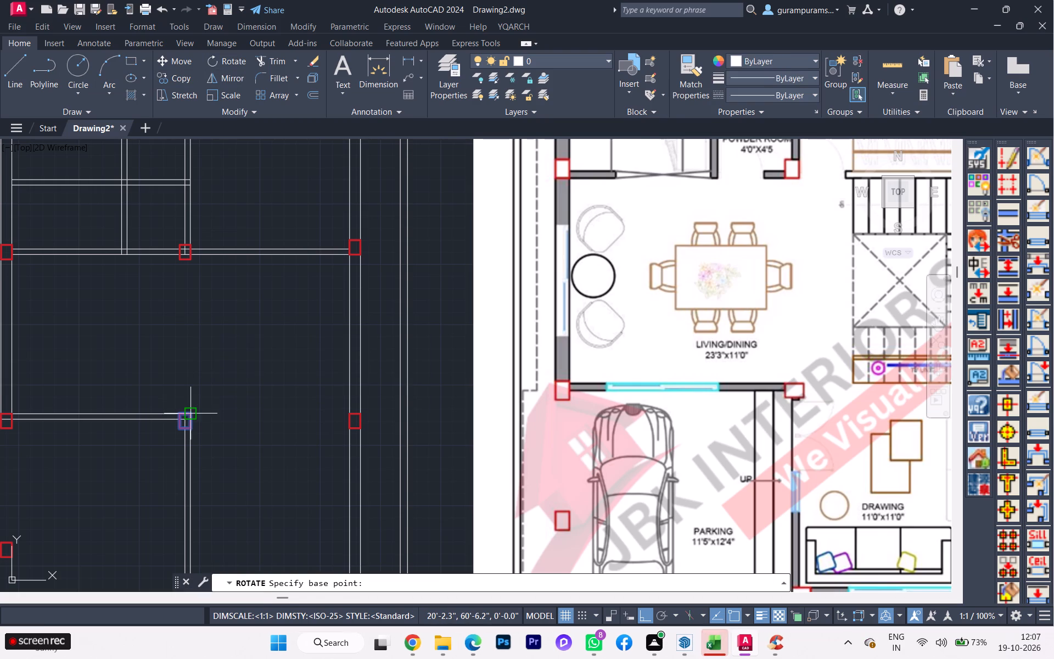
scroll(190, 411, "up", 2)
left_click(191, 419)
left_click(189, 449)
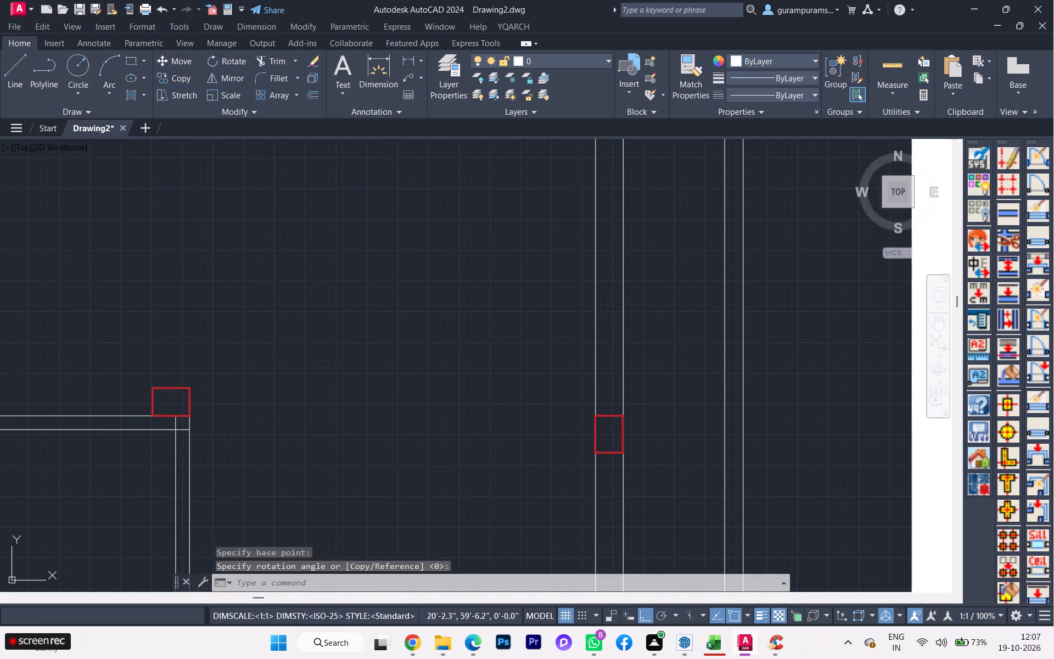
Move the rotated column straight down so its upper right corner meets the outer corner of the parking and drawing room walls.
scroll(174, 398, "down", 3)
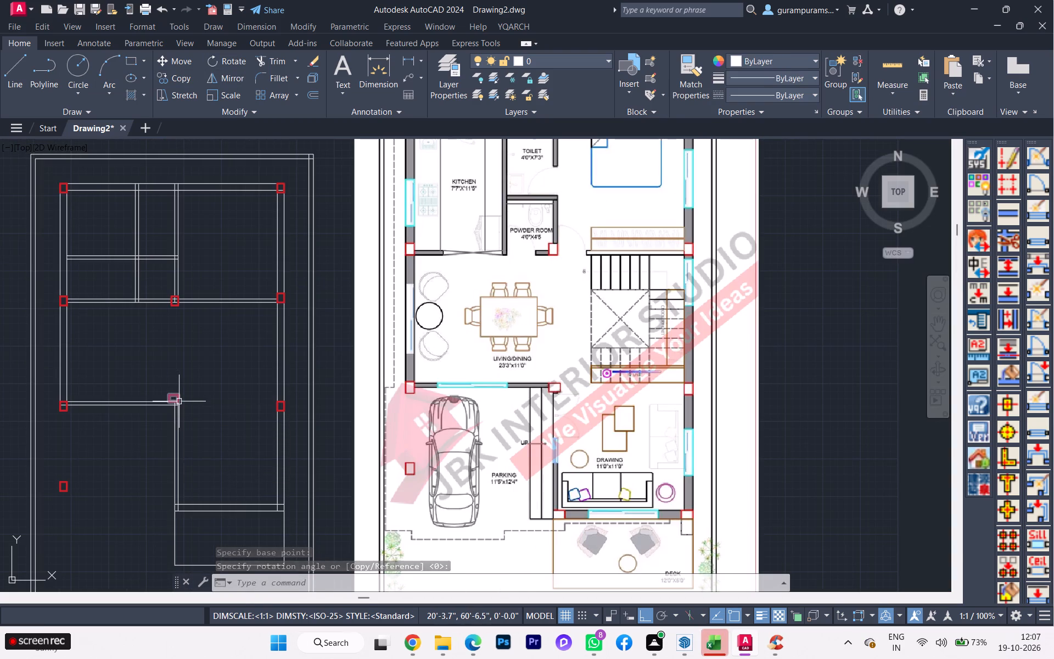
key("m")
key("Return")
scroll(179, 401, "up", 1)
left_click(177, 394)
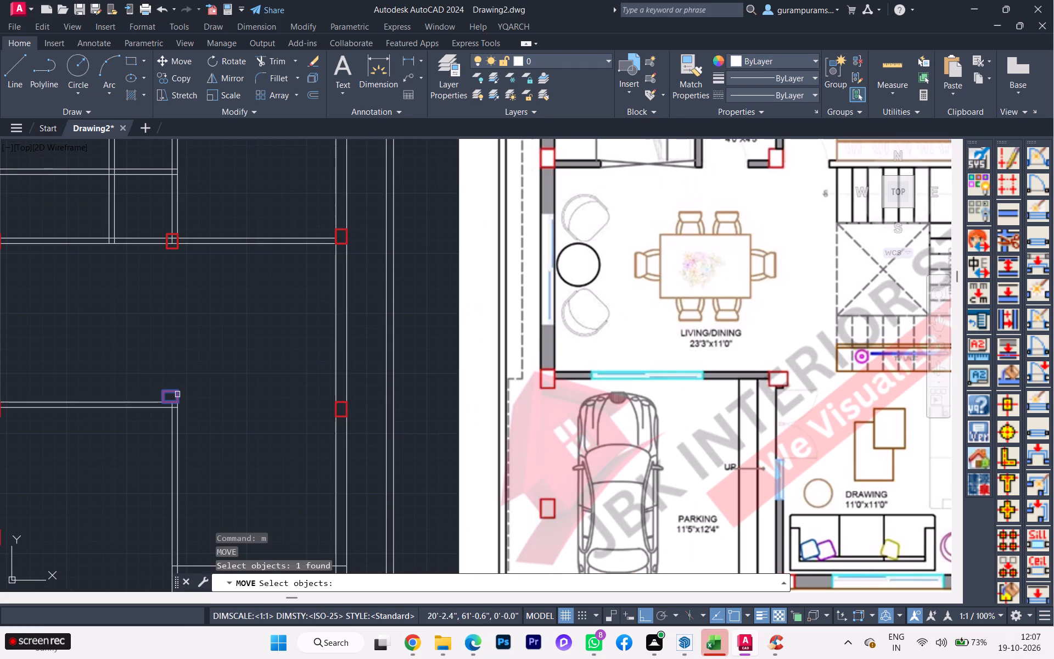
key("Return")
left_click(179, 387)
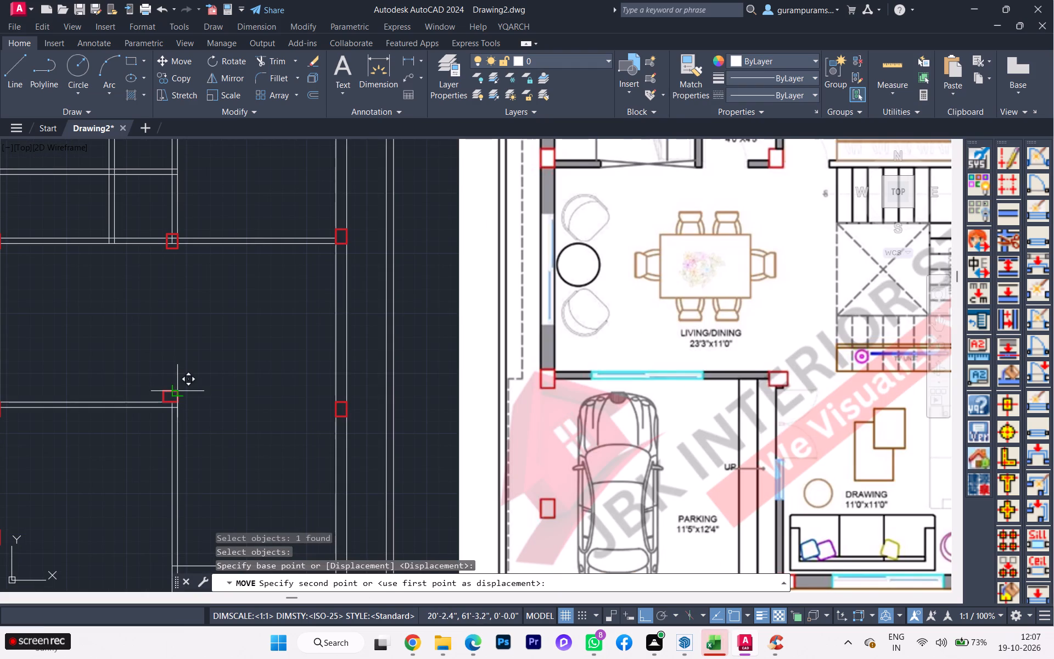
scroll(179, 400, "up", 3)
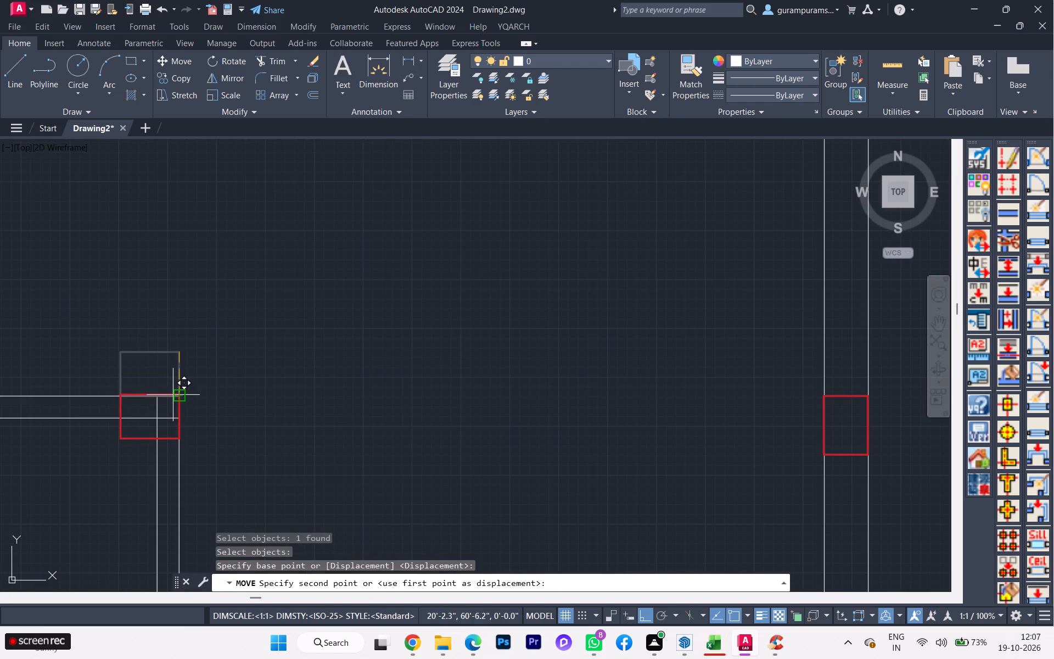
left_click(176, 395)
scroll(183, 375, "down", 3)
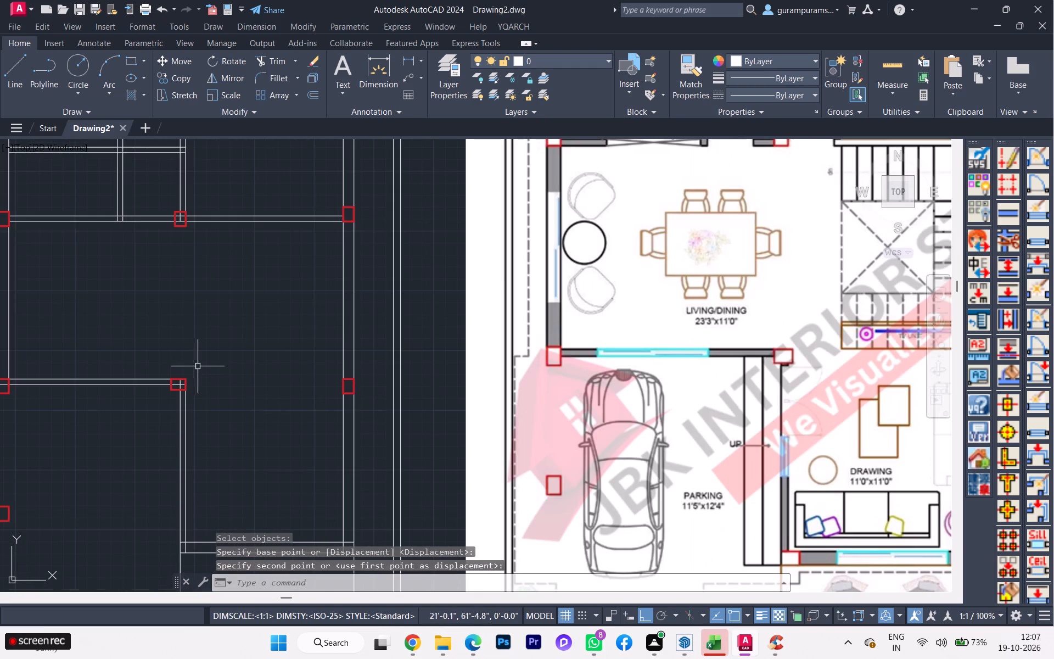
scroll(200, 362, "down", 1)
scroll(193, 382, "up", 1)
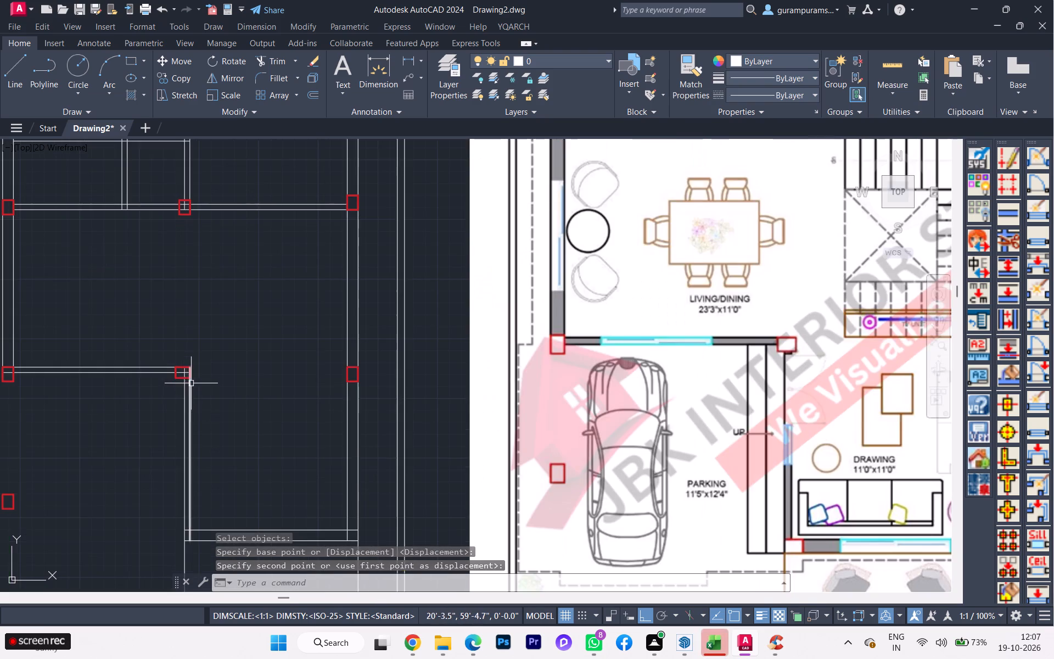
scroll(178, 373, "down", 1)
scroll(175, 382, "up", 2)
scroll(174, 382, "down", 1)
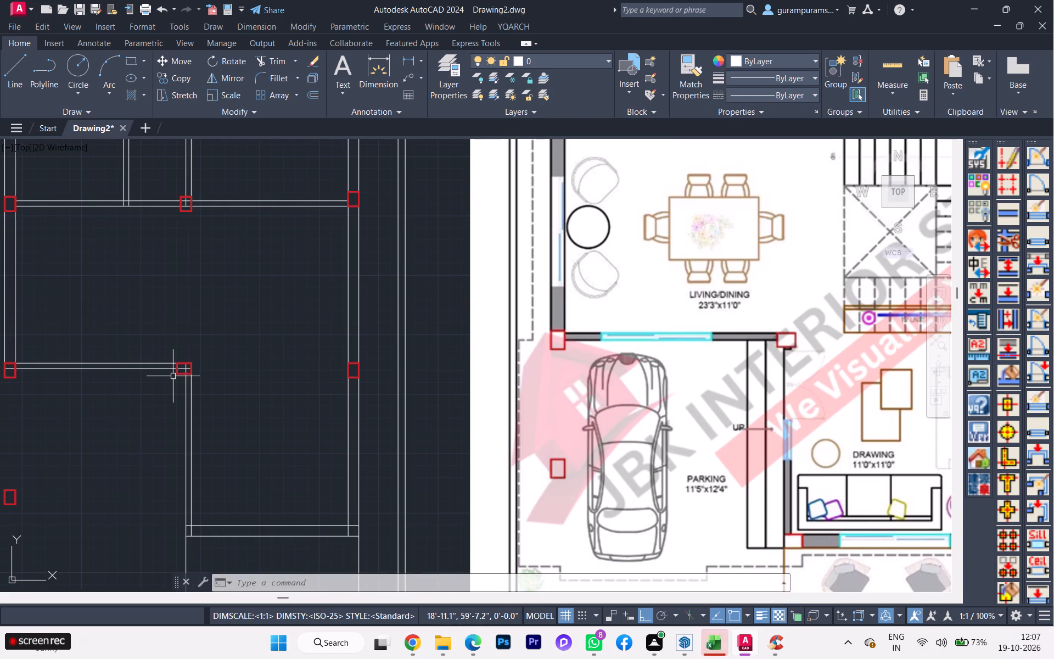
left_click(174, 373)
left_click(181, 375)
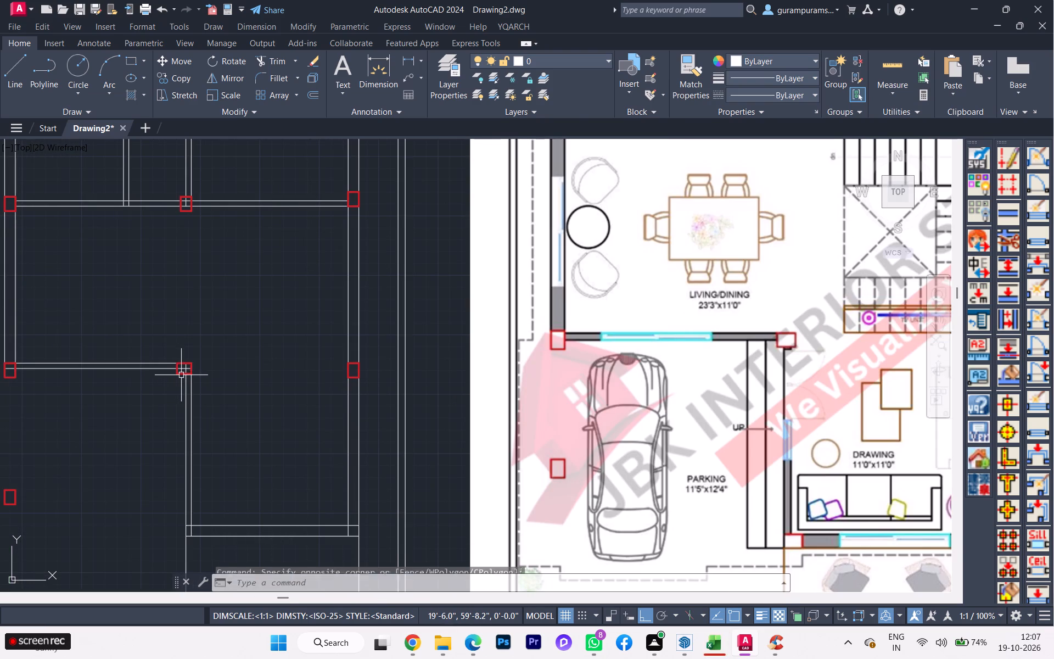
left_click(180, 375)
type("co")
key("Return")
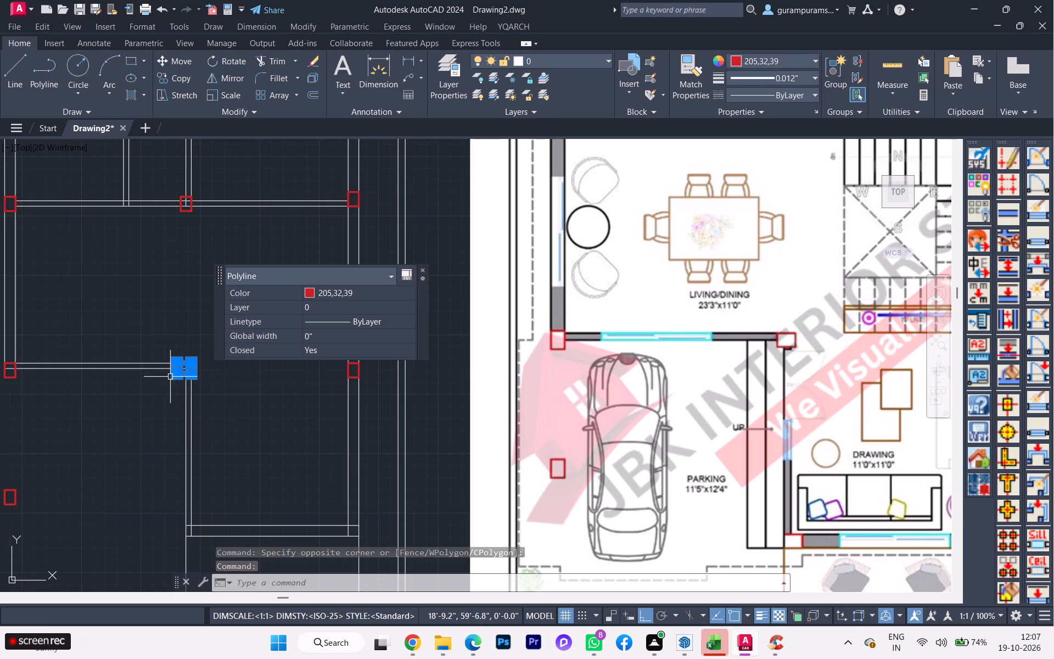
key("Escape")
Copy the rotated column by its lower left corner to the drawing room's lower left outer wall corner, with Ortho off.
left_click(182, 373)
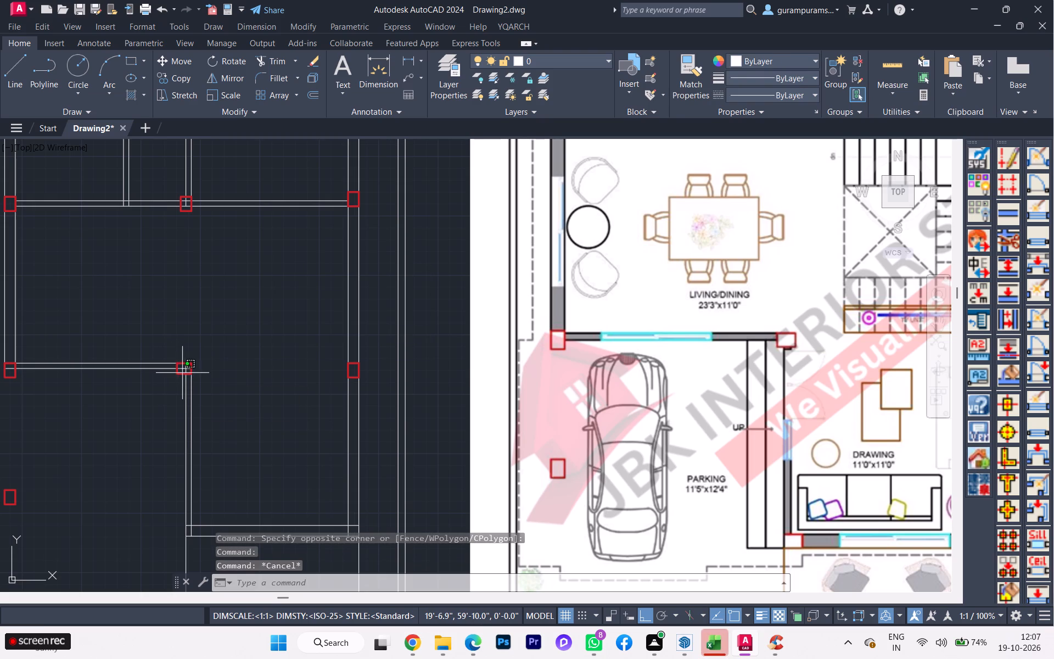
key("c")
key("o")
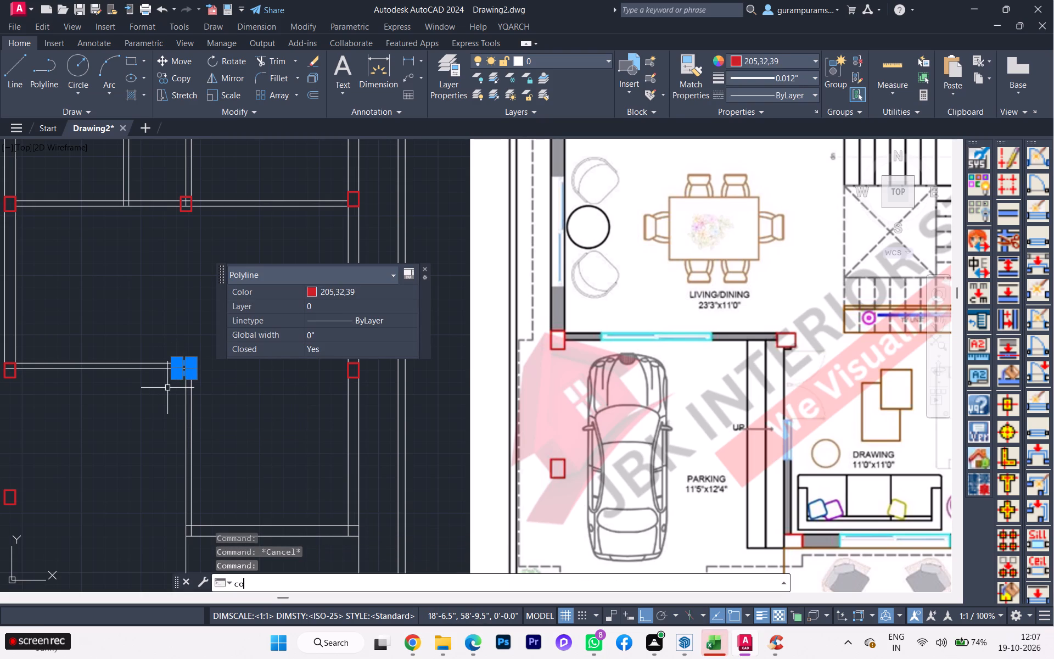
key("Return")
scroll(194, 371, "down", 1)
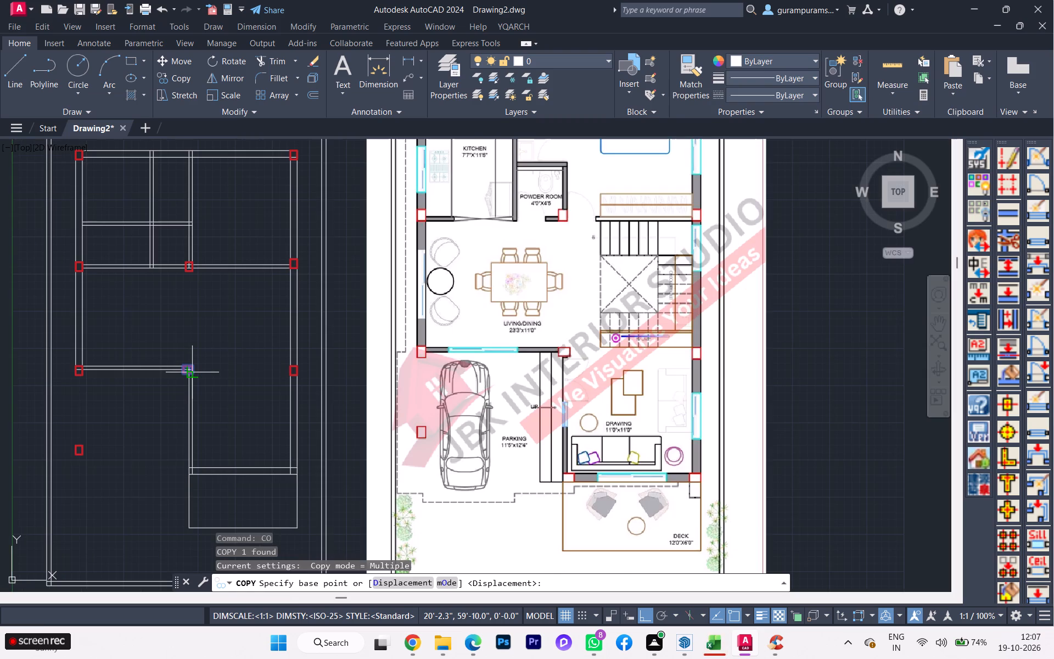
scroll(183, 386, "up", 1)
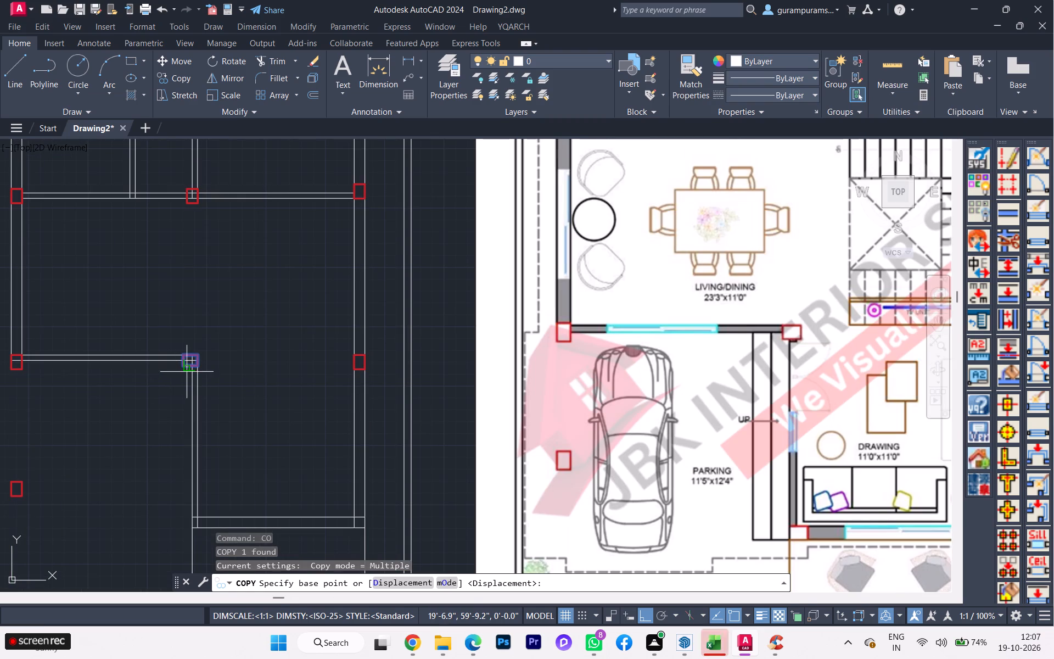
left_click(180, 365)
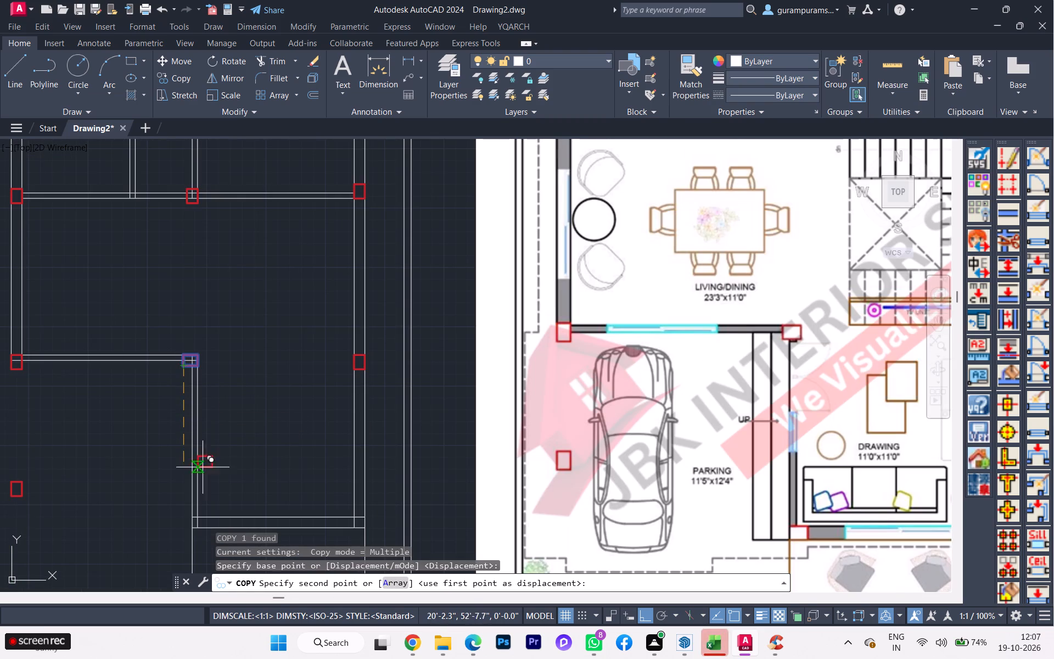
key("F8")
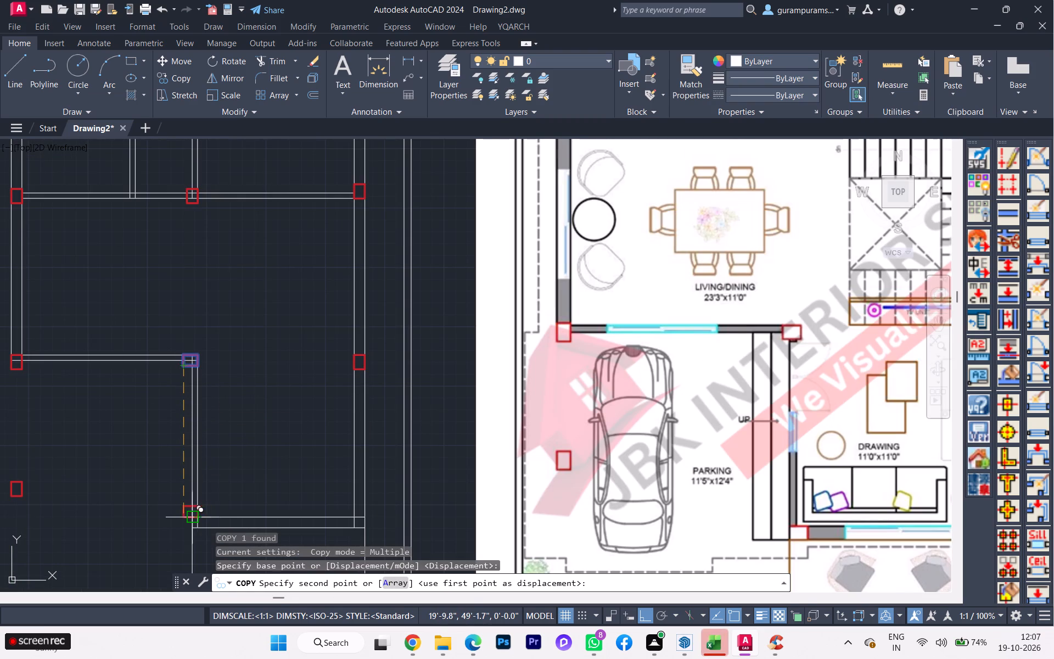
scroll(187, 520, "up", 3)
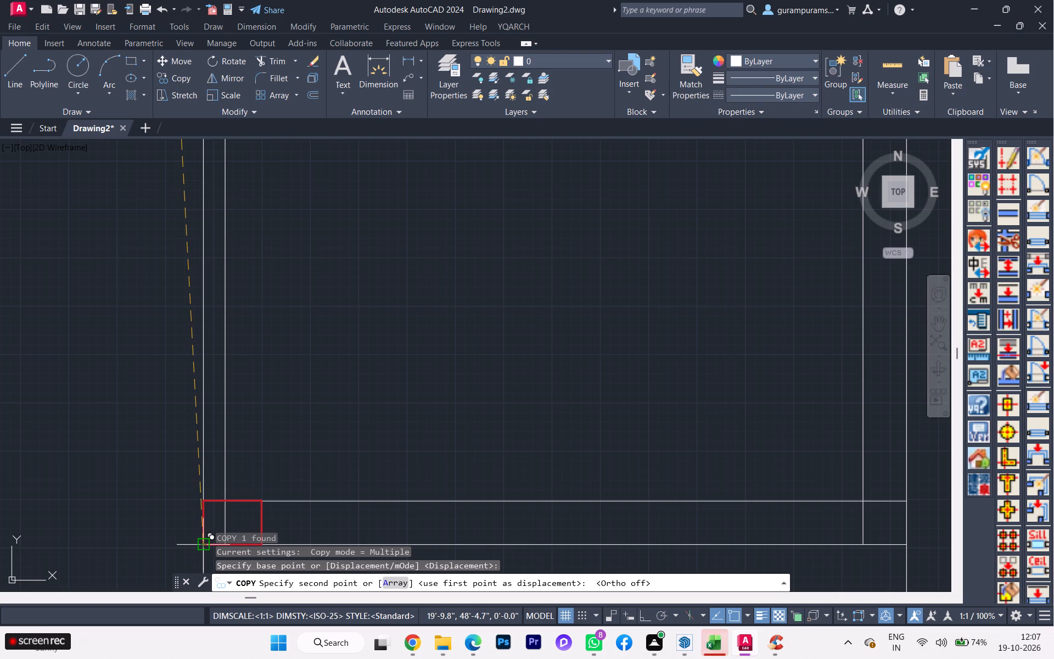
left_click(203, 544)
Copy the horizontally oriented column to the drawing room's lower right outer wall corner.
scroll(177, 463, "down", 2)
scroll(131, 449, "down", 2)
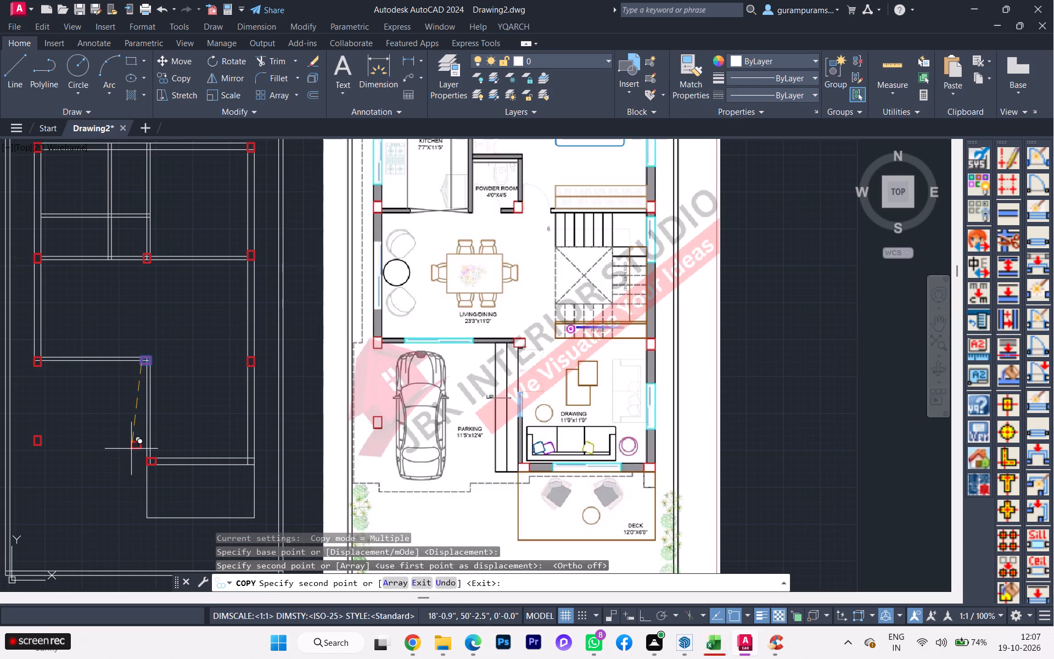
scroll(277, 491, "up", 1)
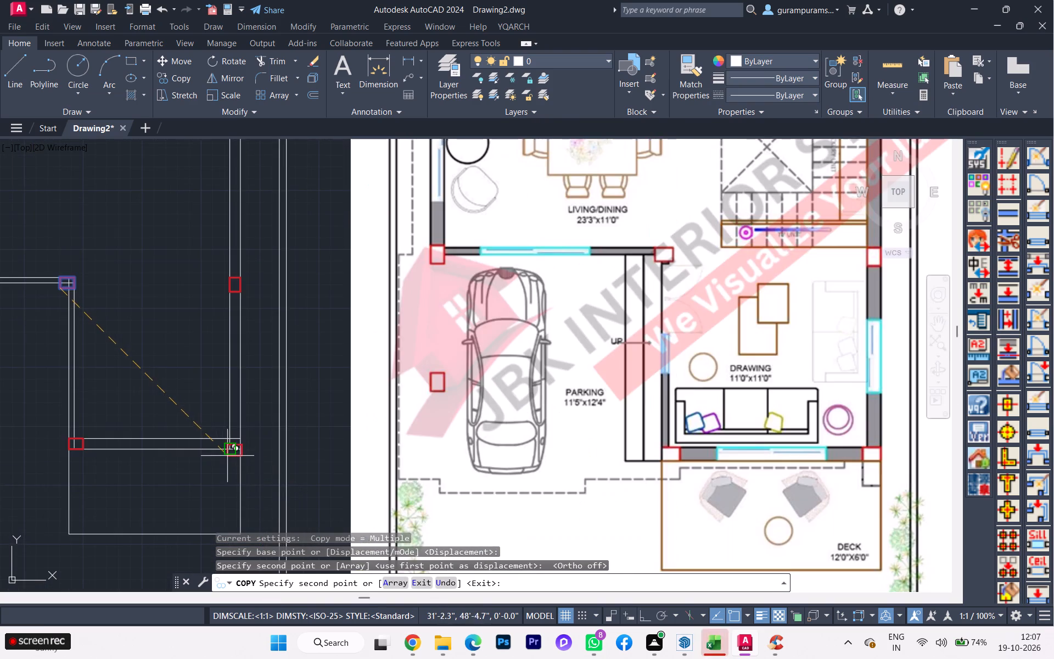
scroll(227, 455, "up", 4)
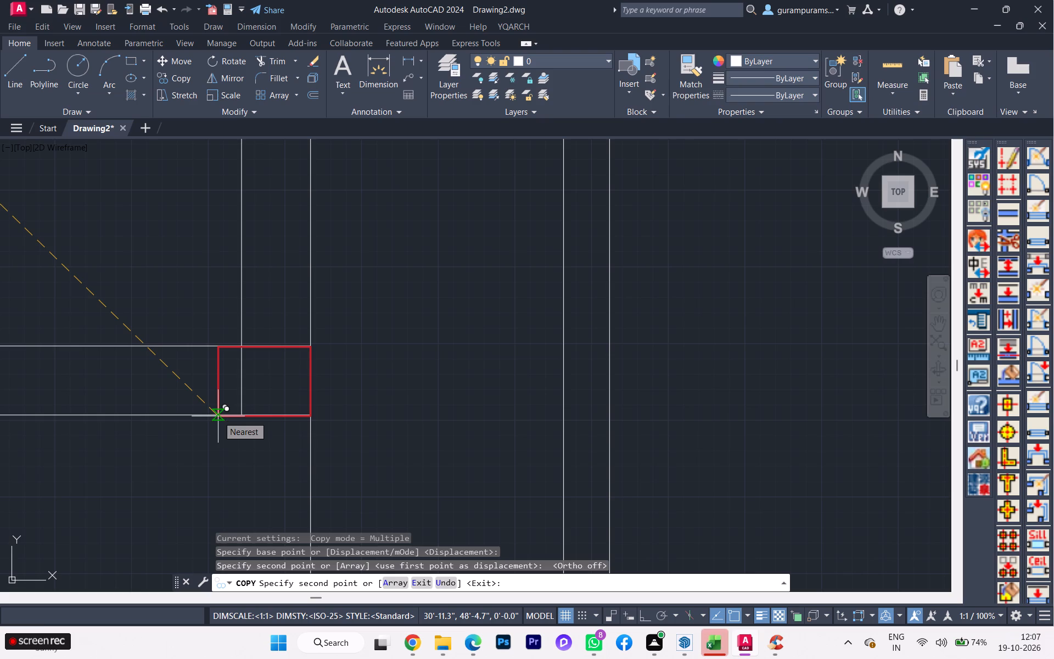
left_click(217, 415)
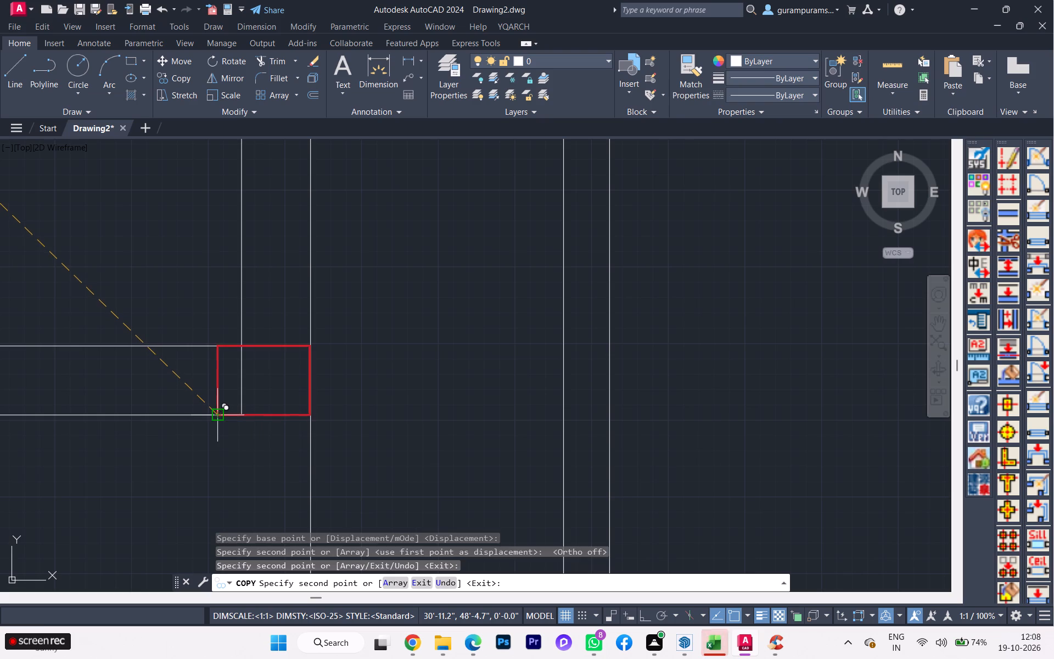
Copy the same horizontal column onto the top outer wall where it meets the toilet's right wall.
scroll(251, 407, "down", 5)
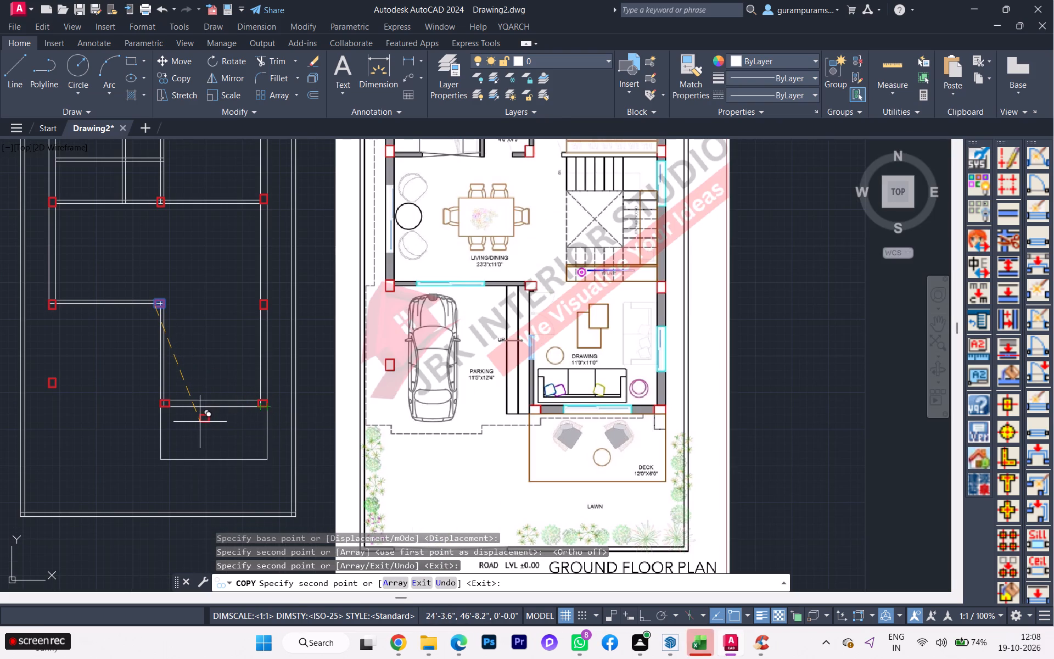
scroll(200, 422, "down", 1)
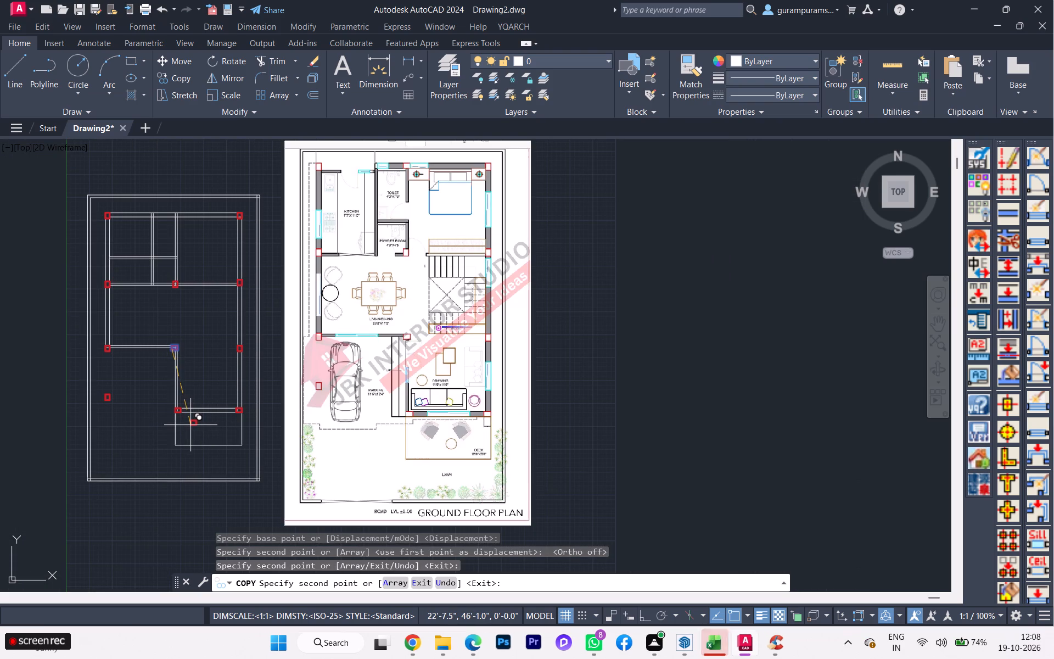
scroll(168, 219, "up", 4)
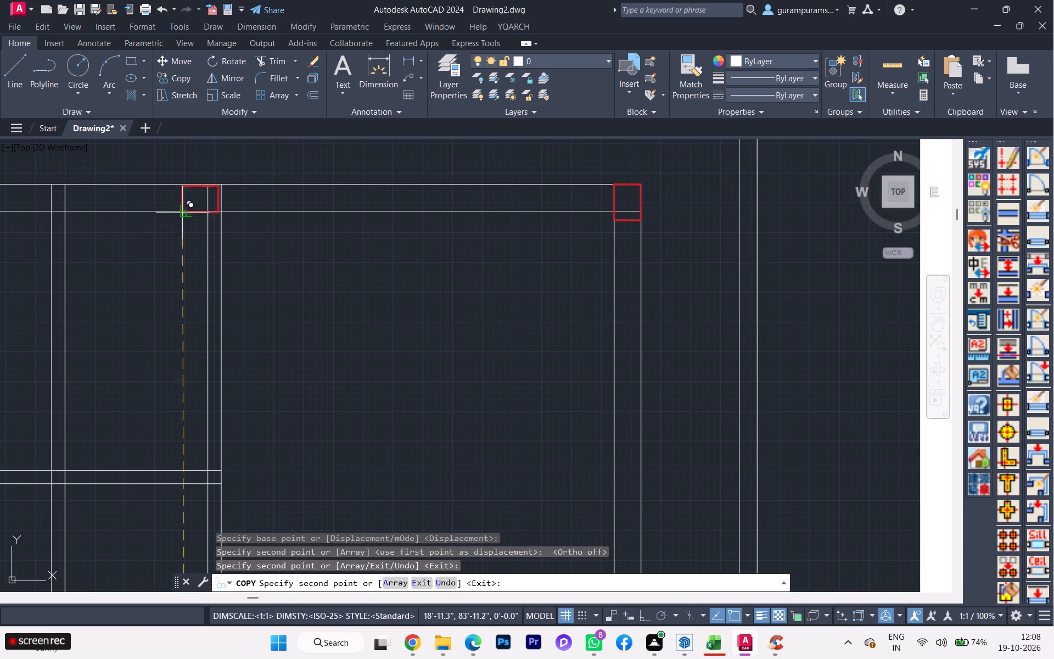
scroll(202, 209, "down", 3)
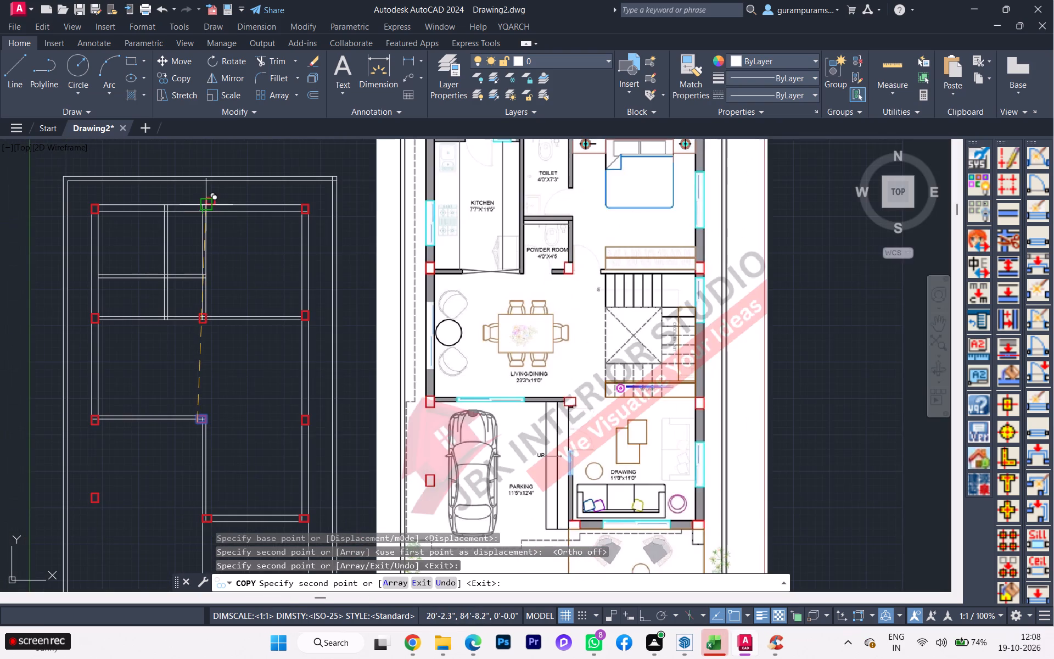
scroll(209, 208, "down", 1)
scroll(245, 192, "up", 4)
scroll(227, 202, "down", 1)
scroll(226, 203, "up", 1)
scroll(233, 202, "down", 3)
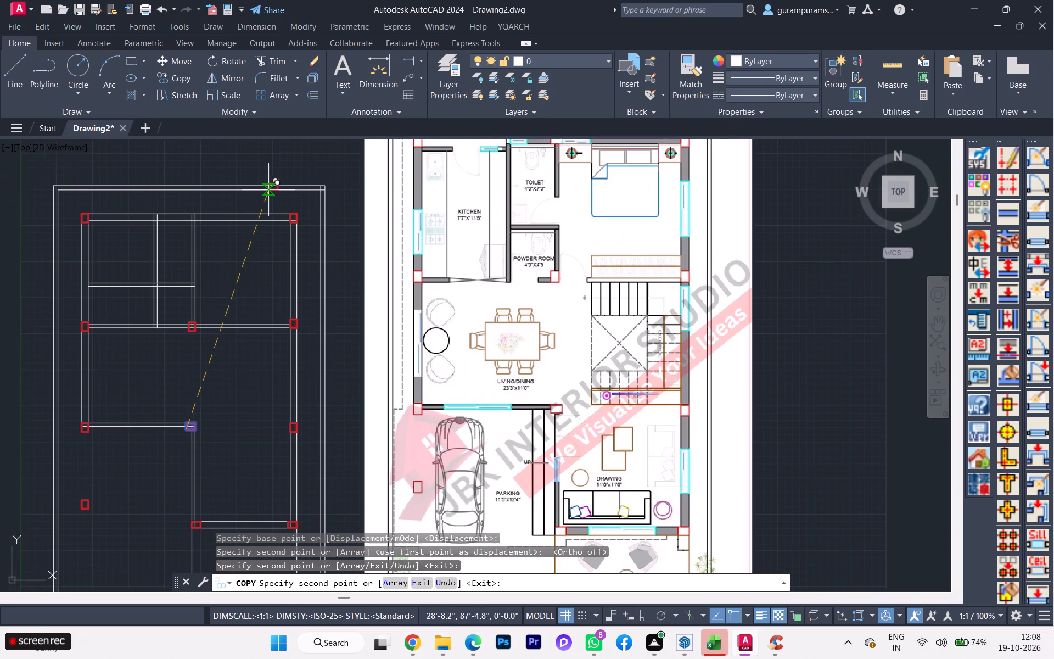
scroll(267, 196, "down", 1)
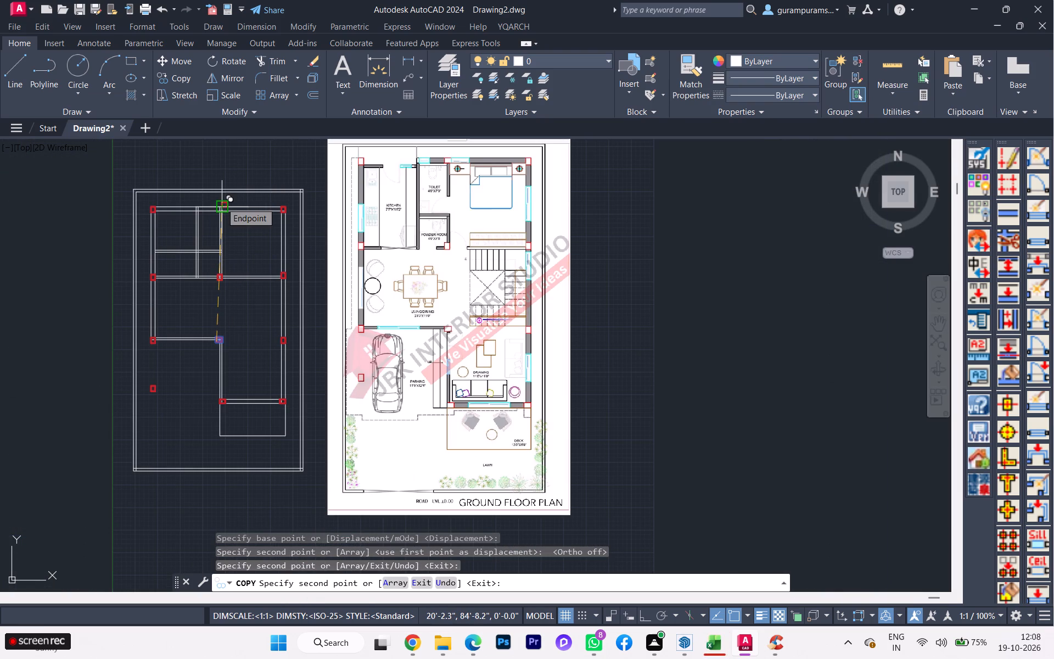
scroll(221, 203, "up", 5)
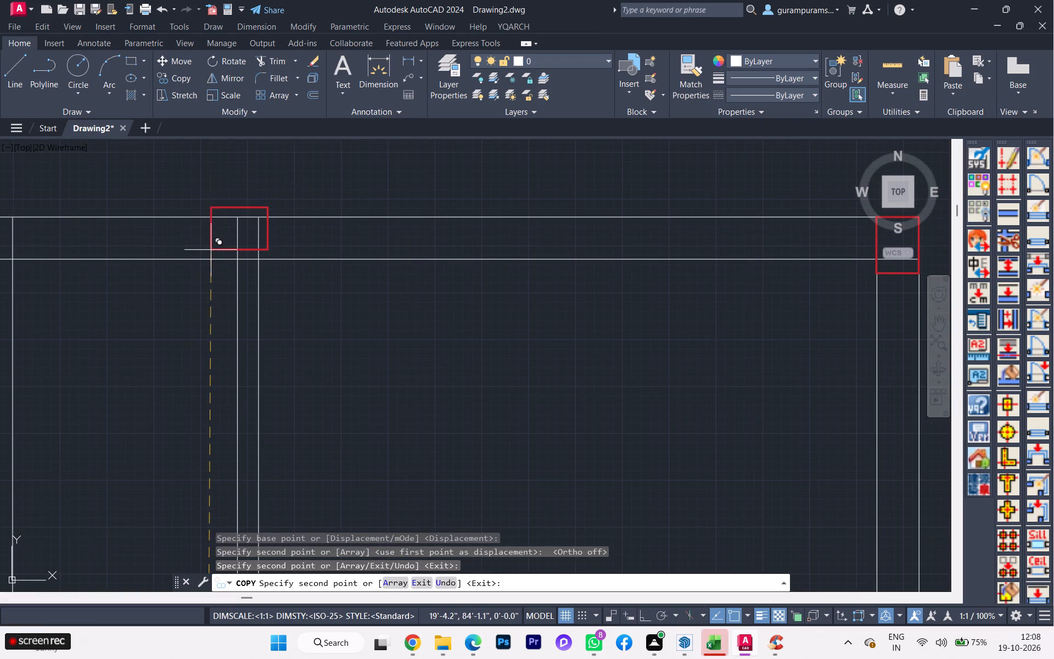
left_click(205, 256)
key("space")
Trim both top wall lines above the kitchen, between the upper left column and the kitchen-toilet partition.
scroll(212, 246, "down", 1)
scroll(212, 246, "up", 2)
scroll(213, 246, "down", 3)
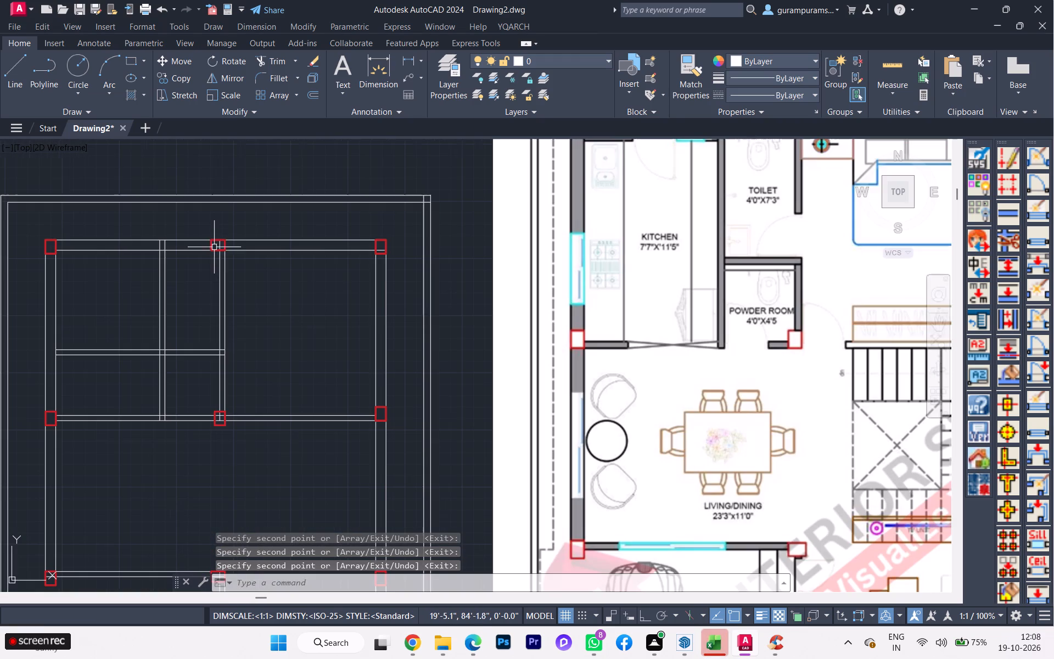
scroll(177, 279, "down", 1)
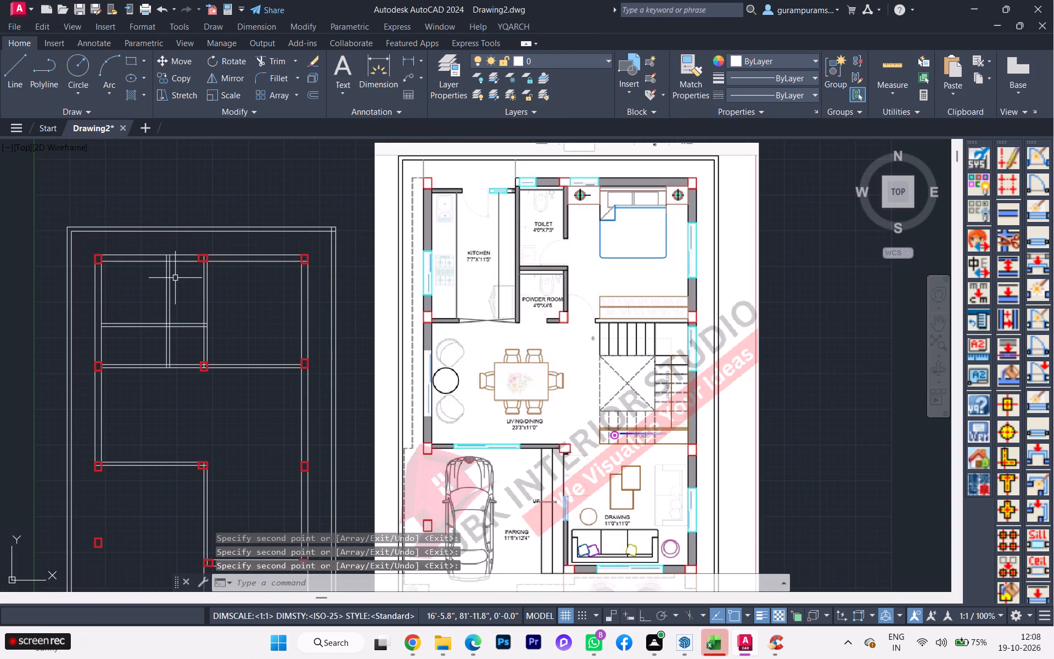
left_click(154, 286)
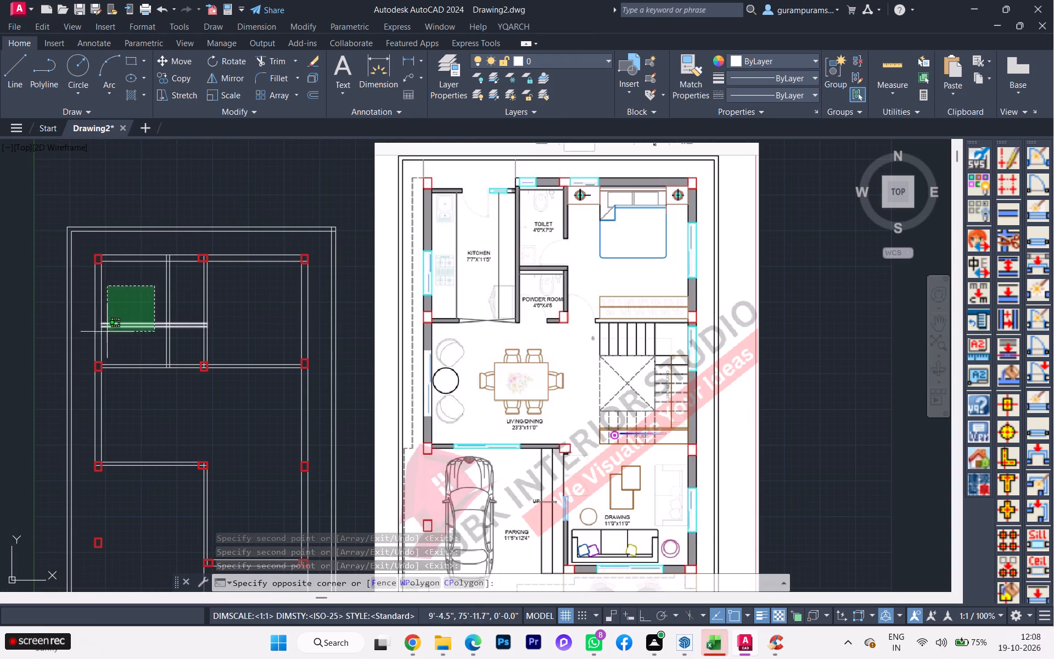
key("Escape")
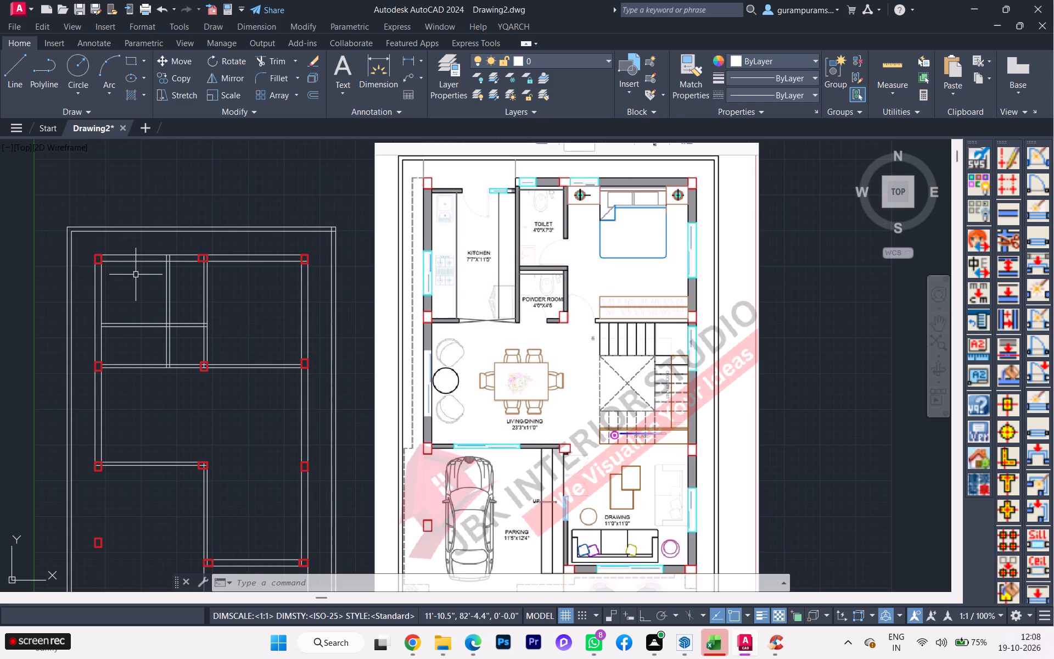
scroll(147, 252, "up", 1)
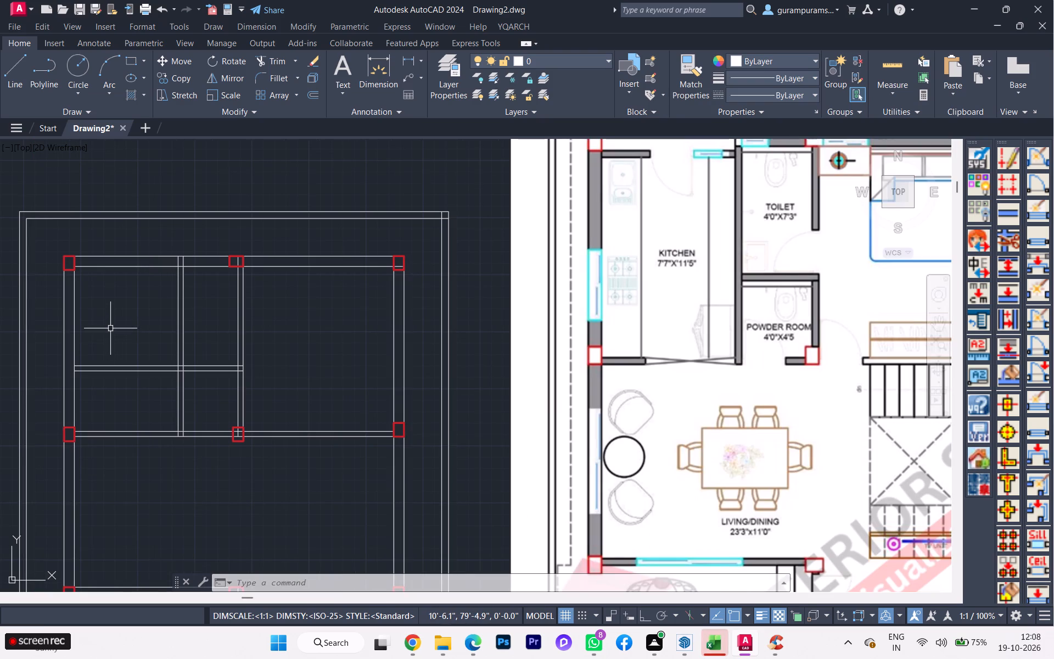
type("tr")
key("Return")
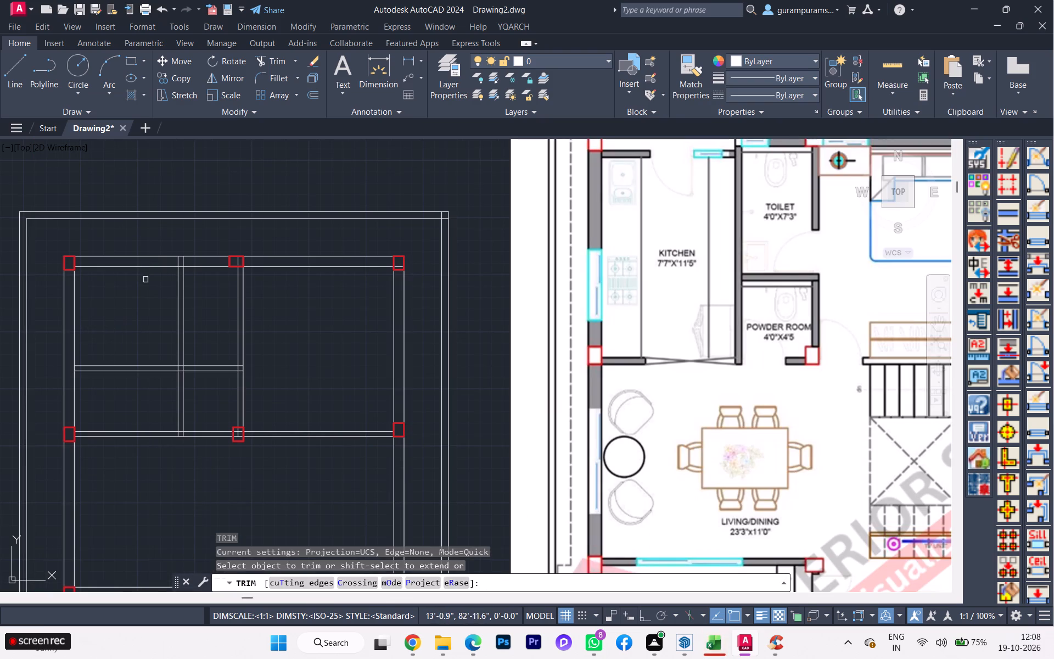
left_click(148, 236)
left_click(137, 295)
key("space")
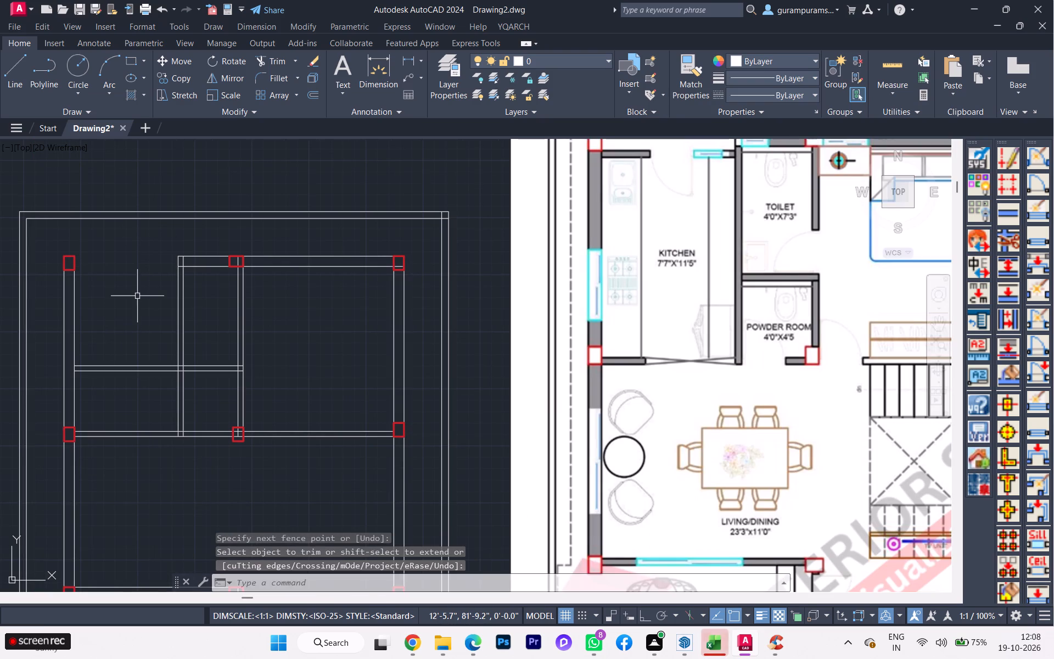
Draw a horizontal line about 7'-7" long from the upper left column's lower right corner to the kitchen-toilet partition.
scroll(266, 315, "down", 1)
scroll(267, 315, "up", 1)
scroll(267, 315, "down", 3)
middle_click_drag(282, 314, 310, 318)
scroll(310, 319, "up", 3)
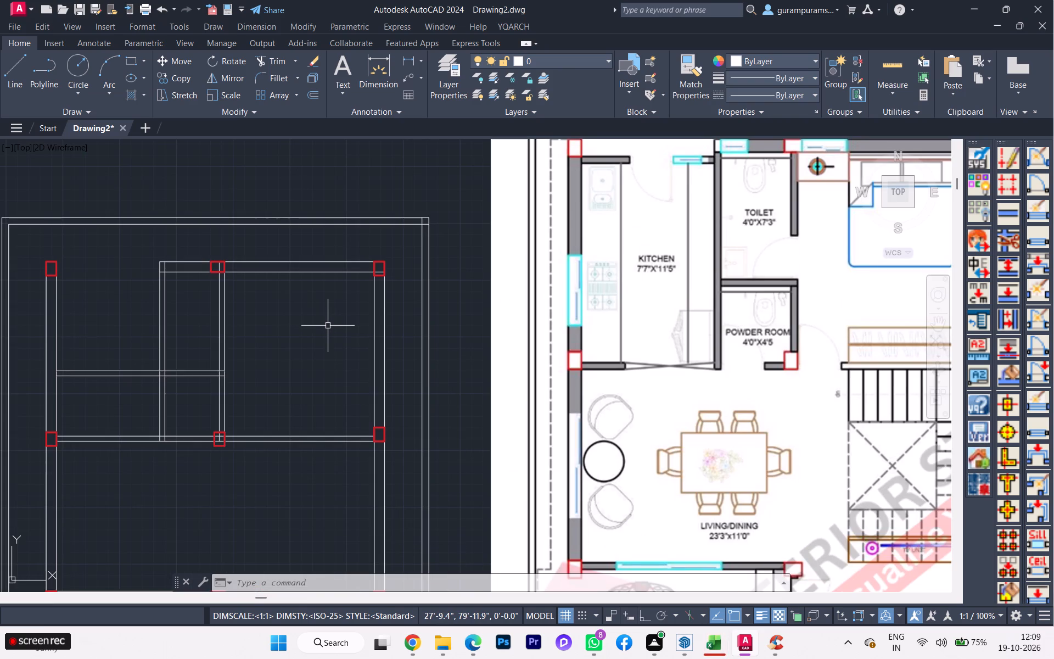
scroll(333, 313, "down", 1)
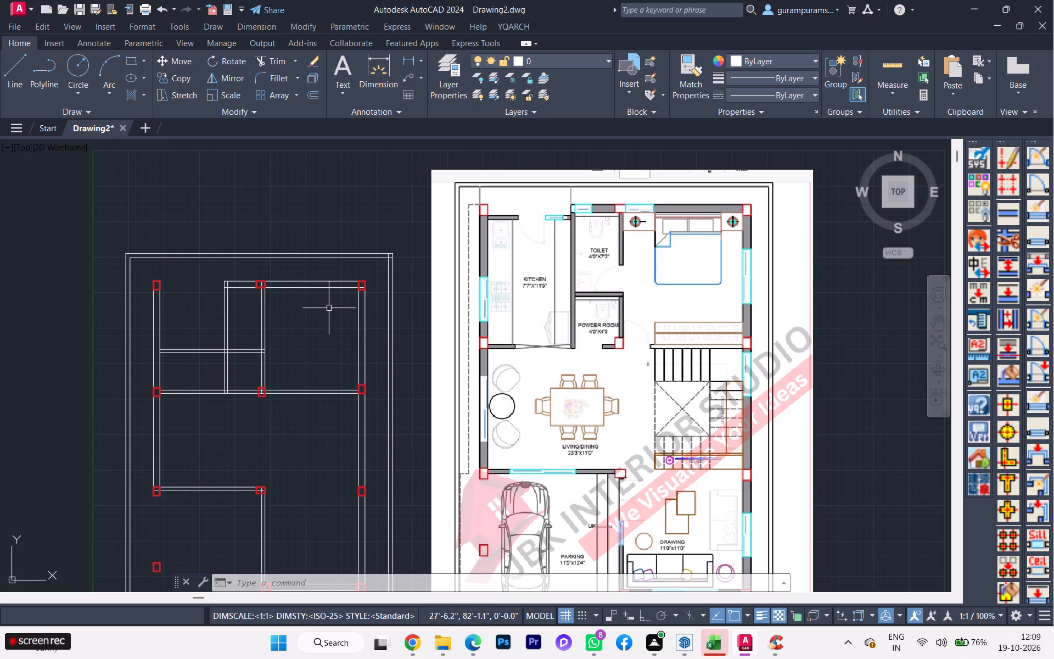
key("l")
key("Return")
scroll(140, 283, "up", 3)
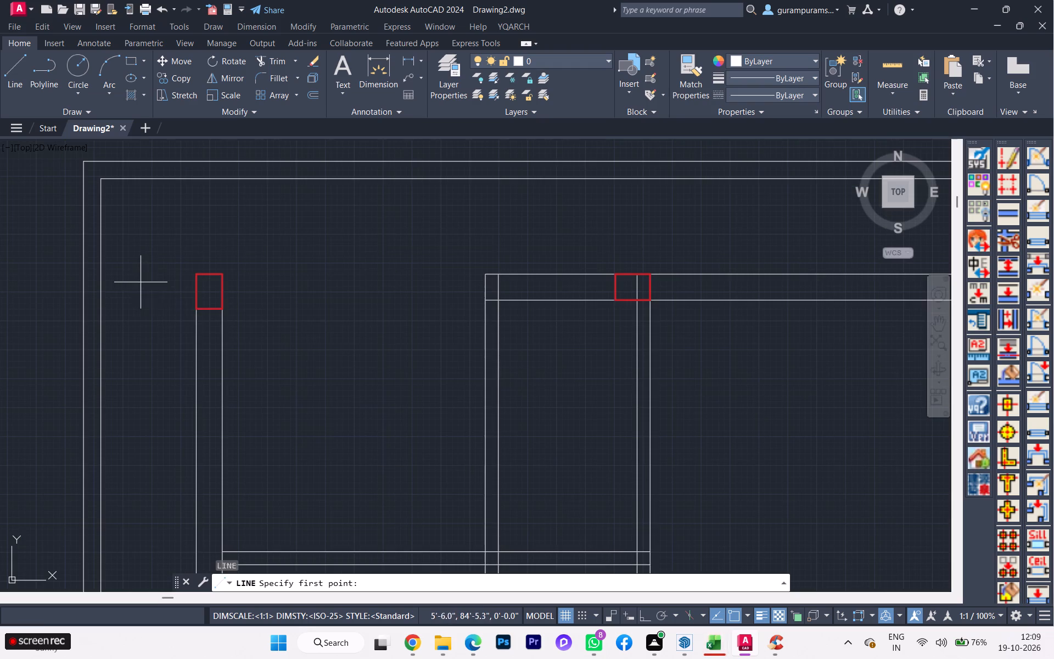
left_click(227, 310)
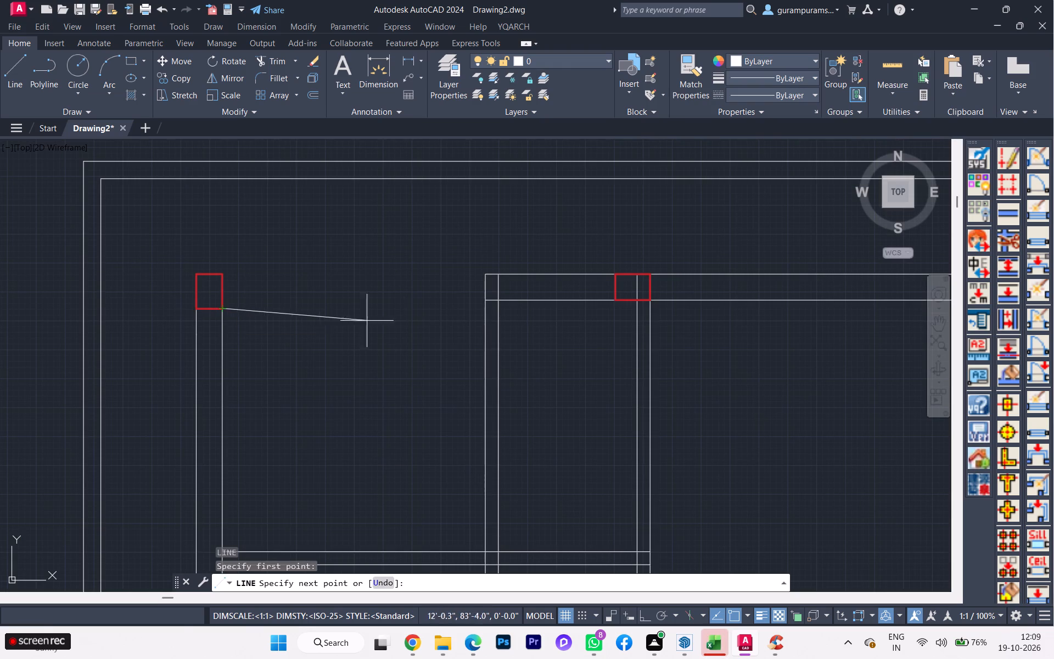
left_click(482, 308)
key("space")
Offset the new kitchen top wall line 4.5" downward, into the kitchen.
left_click(448, 317)
left_click(408, 275)
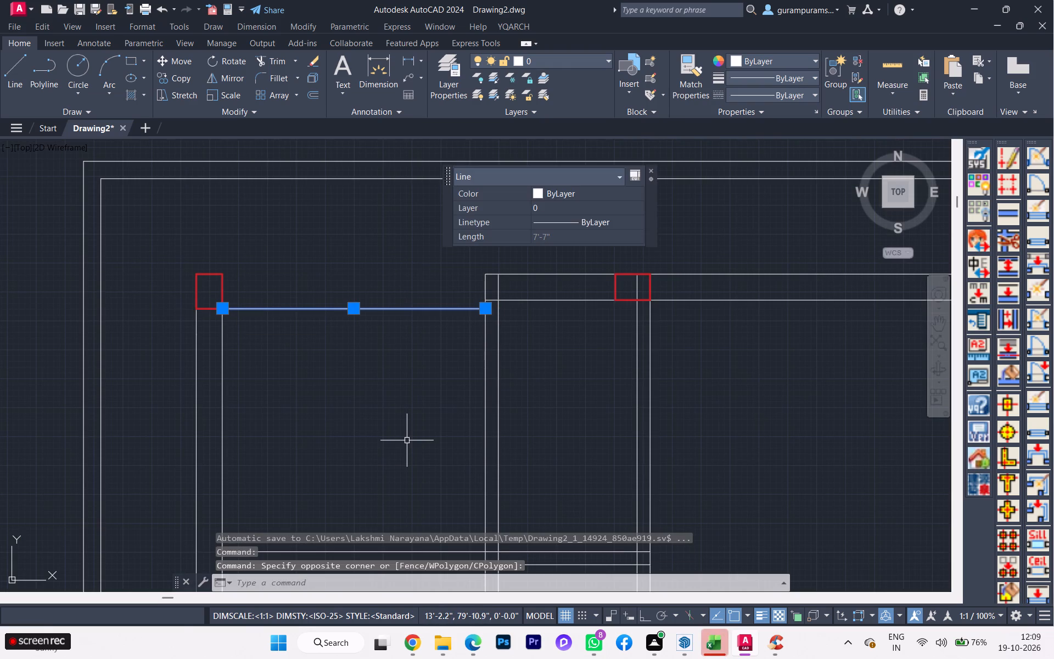
key("o")
key("Return")
left_click(378, 309)
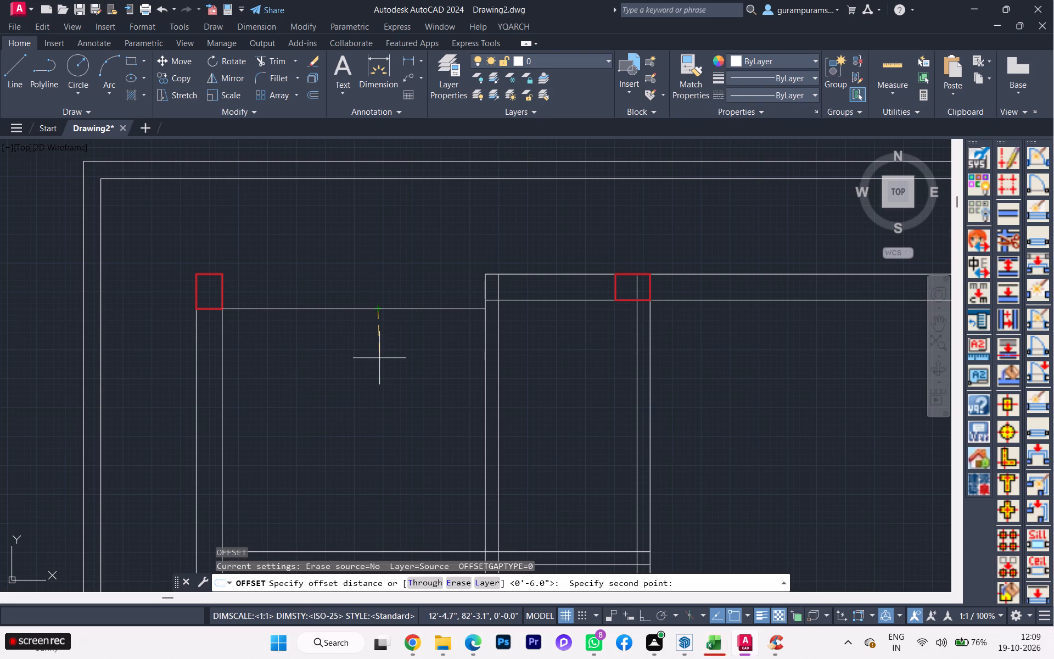
type("4.5")
key("Return")
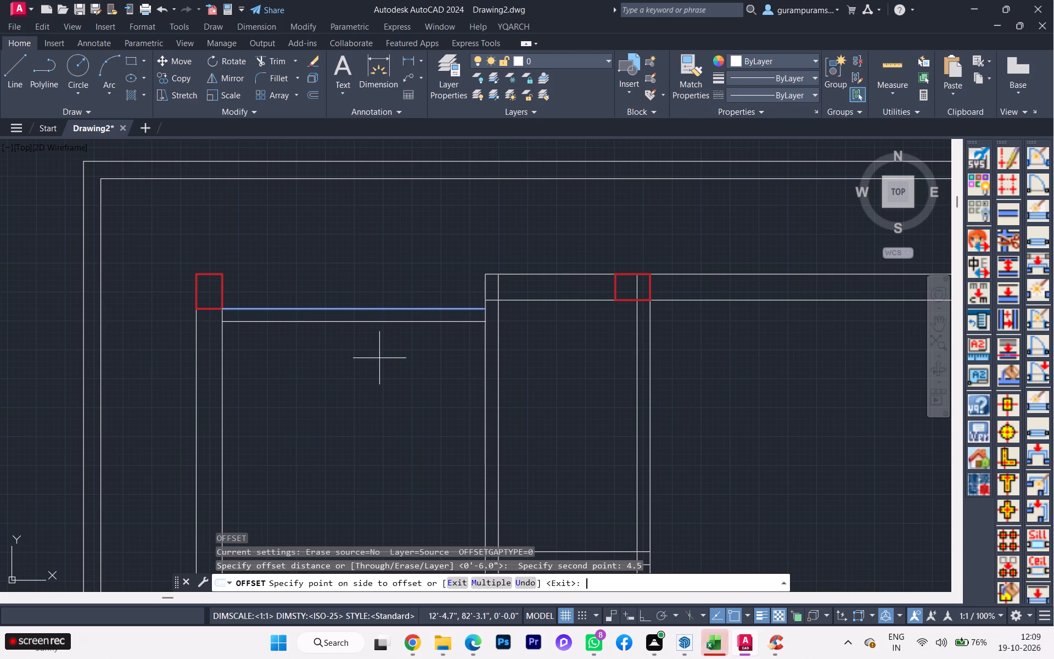
left_click(379, 358)
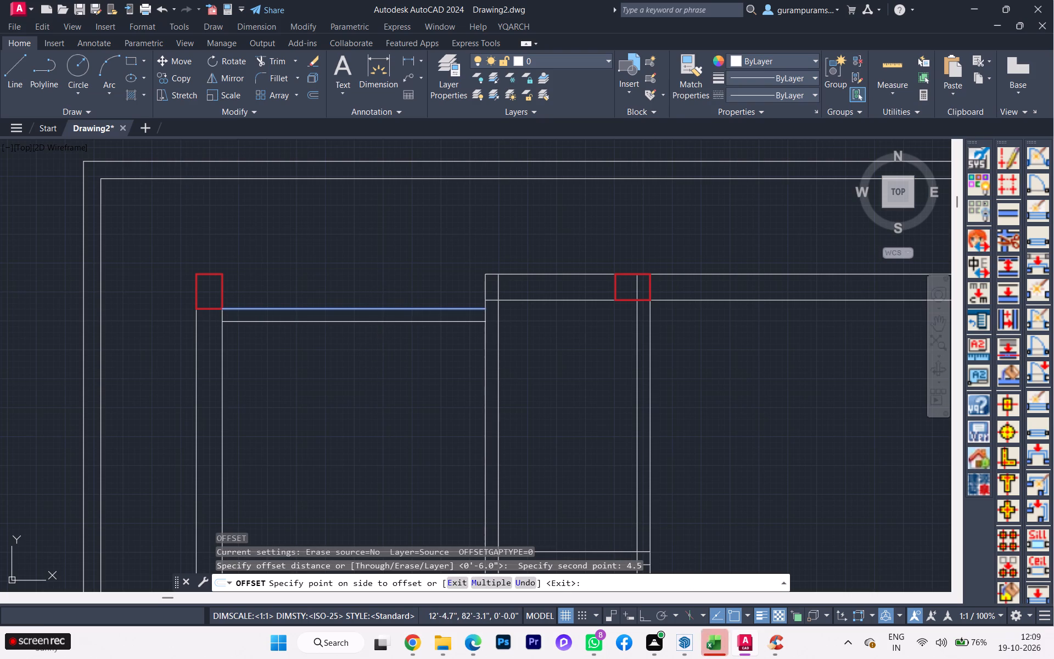
middle_click(310, 405)
left_click(310, 406)
Measure the upper kitchen area between its new top wall and the toilet-powder room partition with Quick measure.
scroll(356, 402, "down", 1)
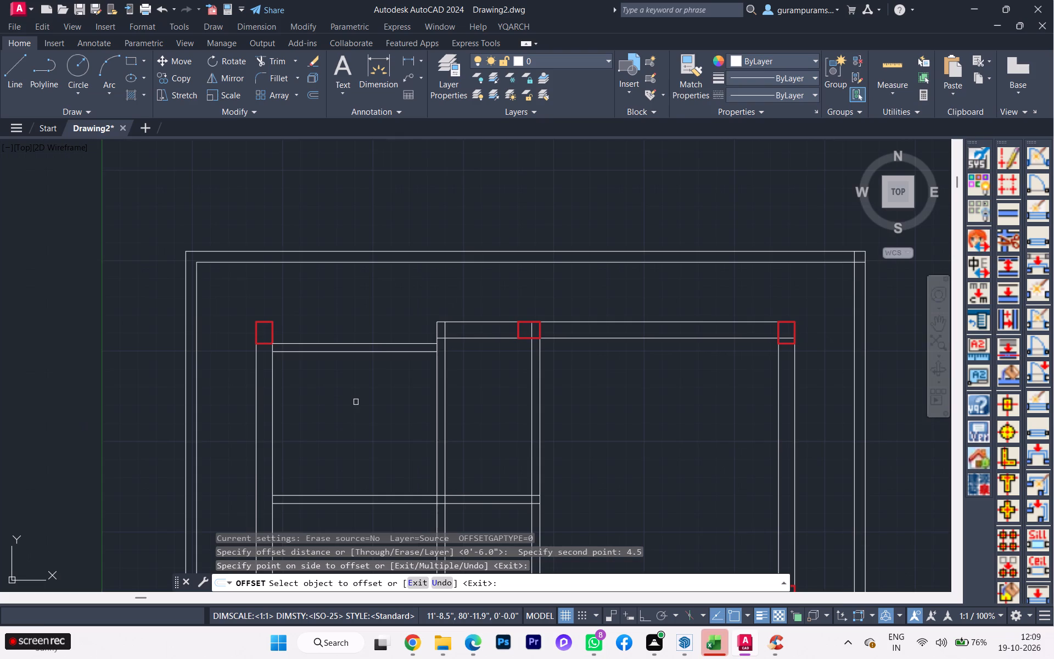
scroll(347, 407, "down", 1)
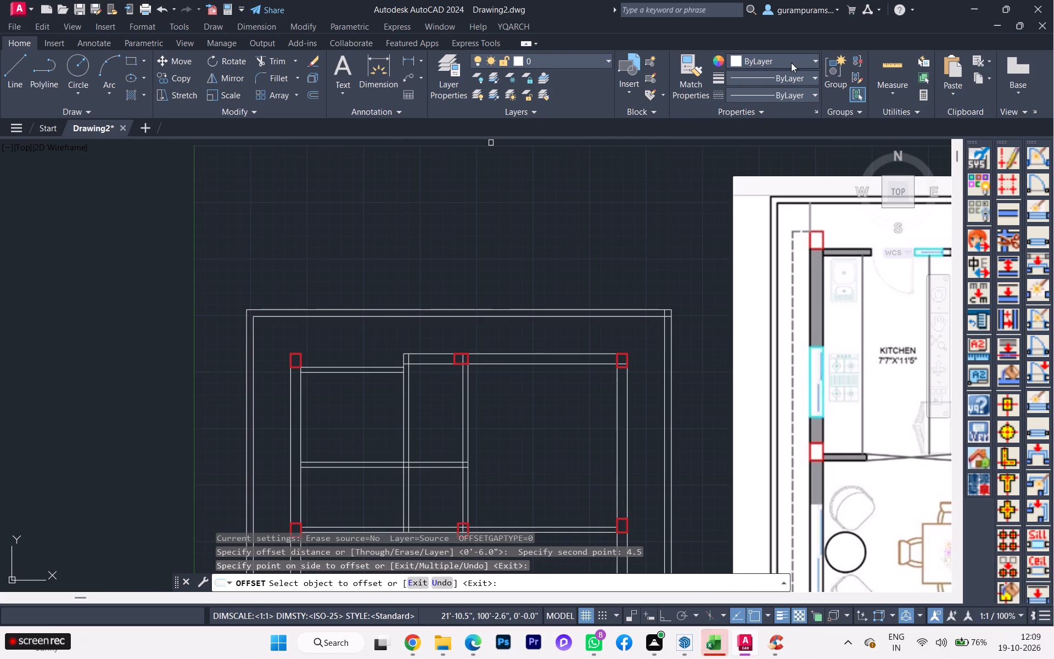
left_click(885, 55)
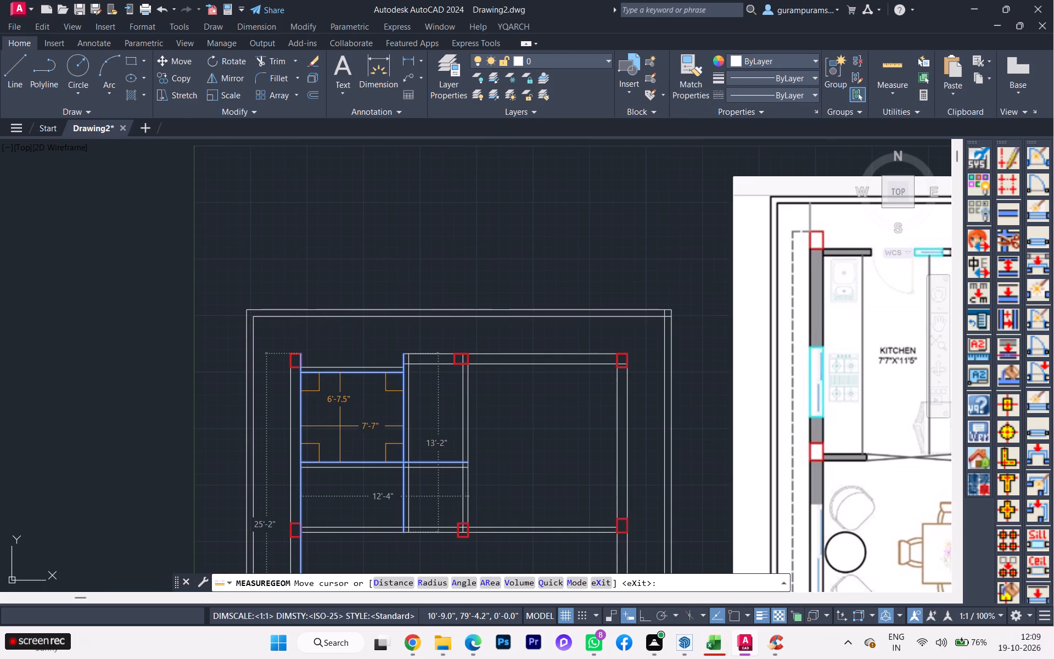
scroll(340, 426, "down", 1)
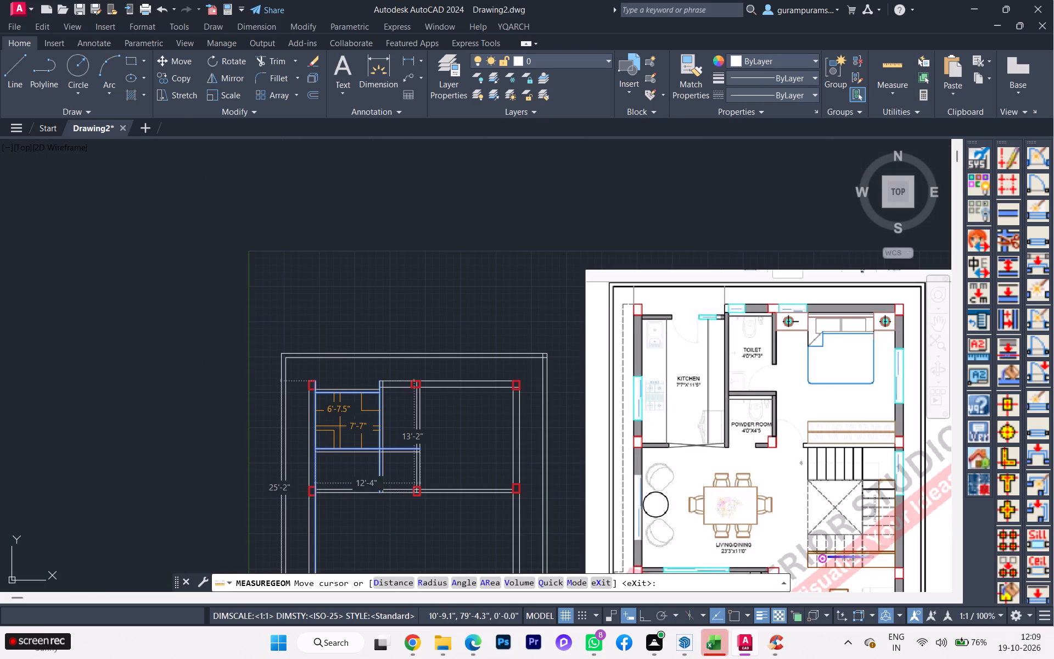
key("Escape")
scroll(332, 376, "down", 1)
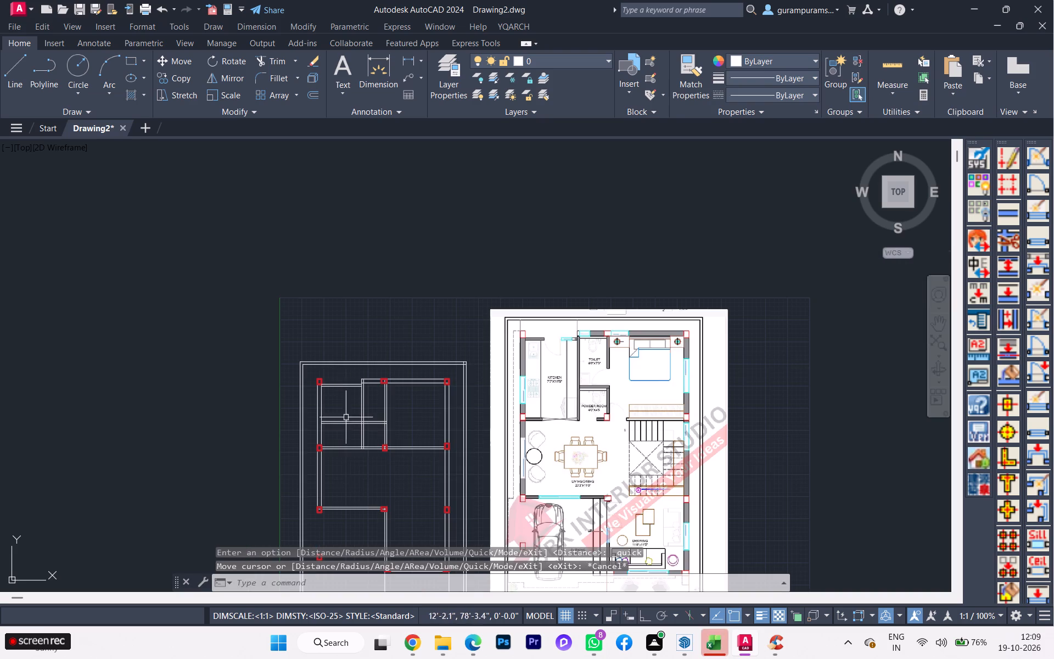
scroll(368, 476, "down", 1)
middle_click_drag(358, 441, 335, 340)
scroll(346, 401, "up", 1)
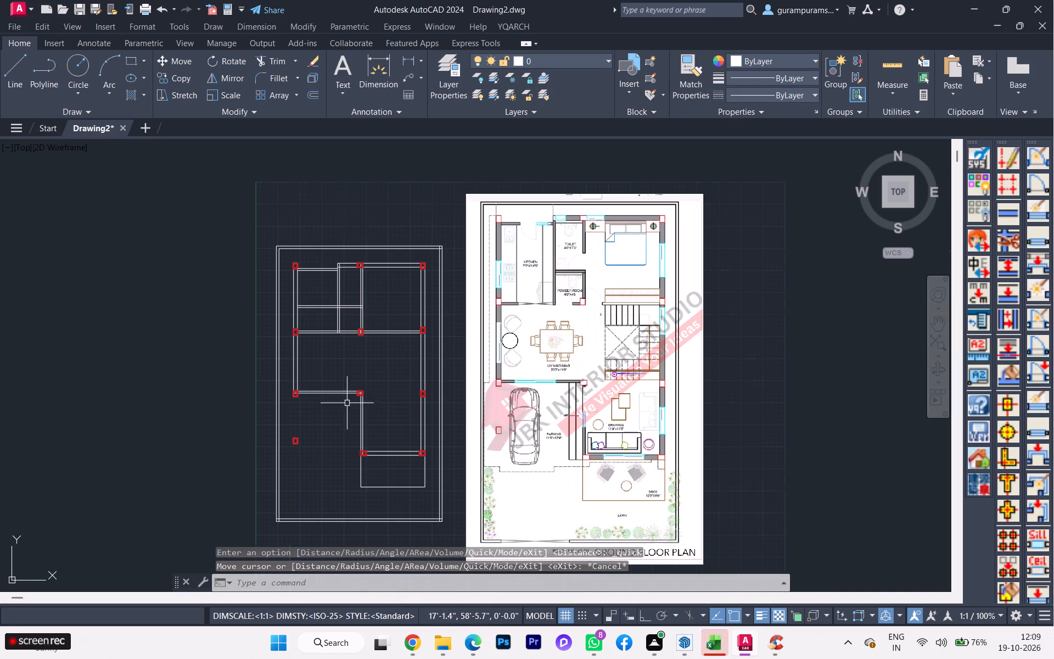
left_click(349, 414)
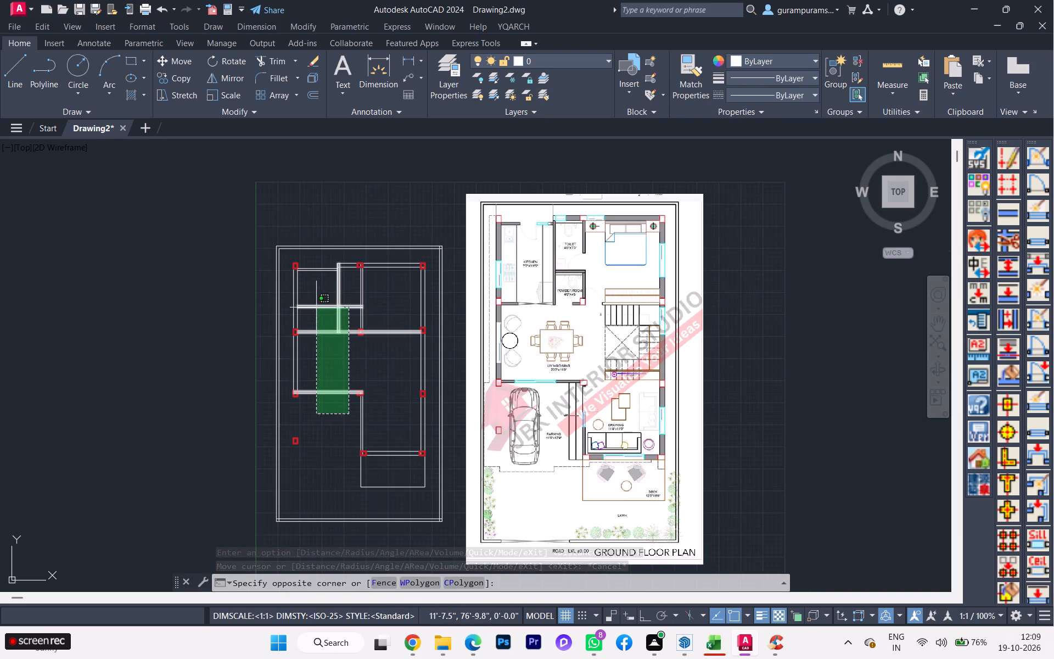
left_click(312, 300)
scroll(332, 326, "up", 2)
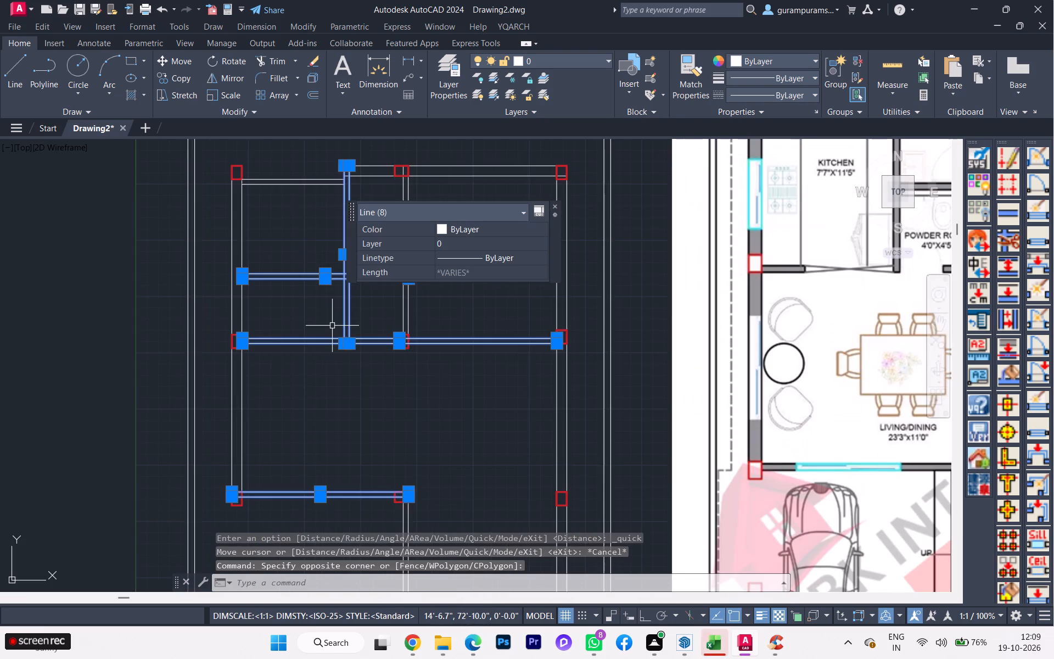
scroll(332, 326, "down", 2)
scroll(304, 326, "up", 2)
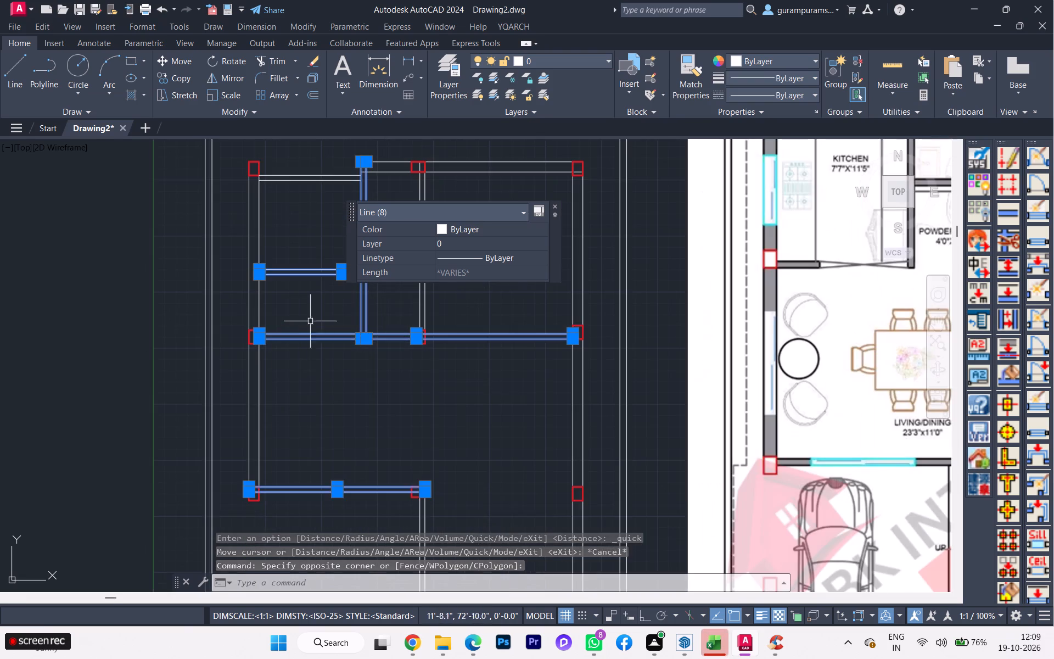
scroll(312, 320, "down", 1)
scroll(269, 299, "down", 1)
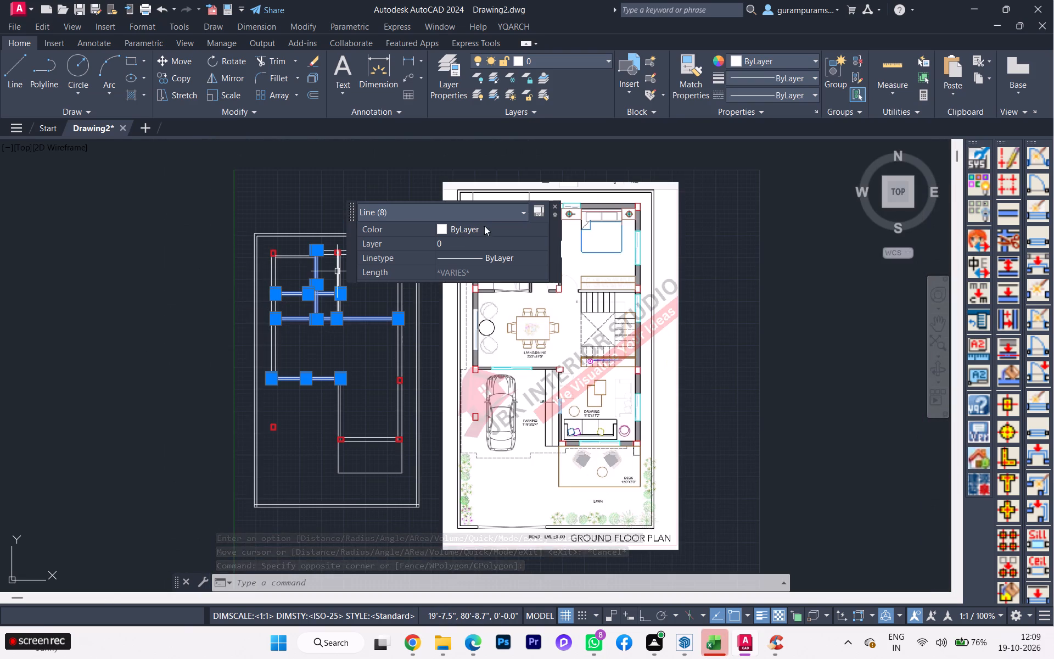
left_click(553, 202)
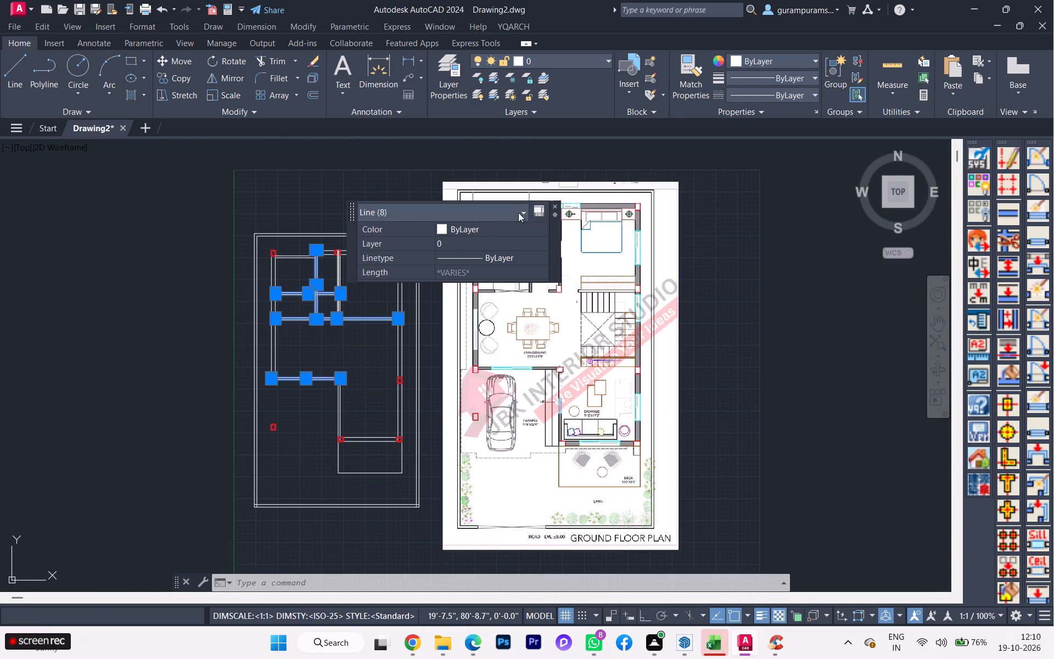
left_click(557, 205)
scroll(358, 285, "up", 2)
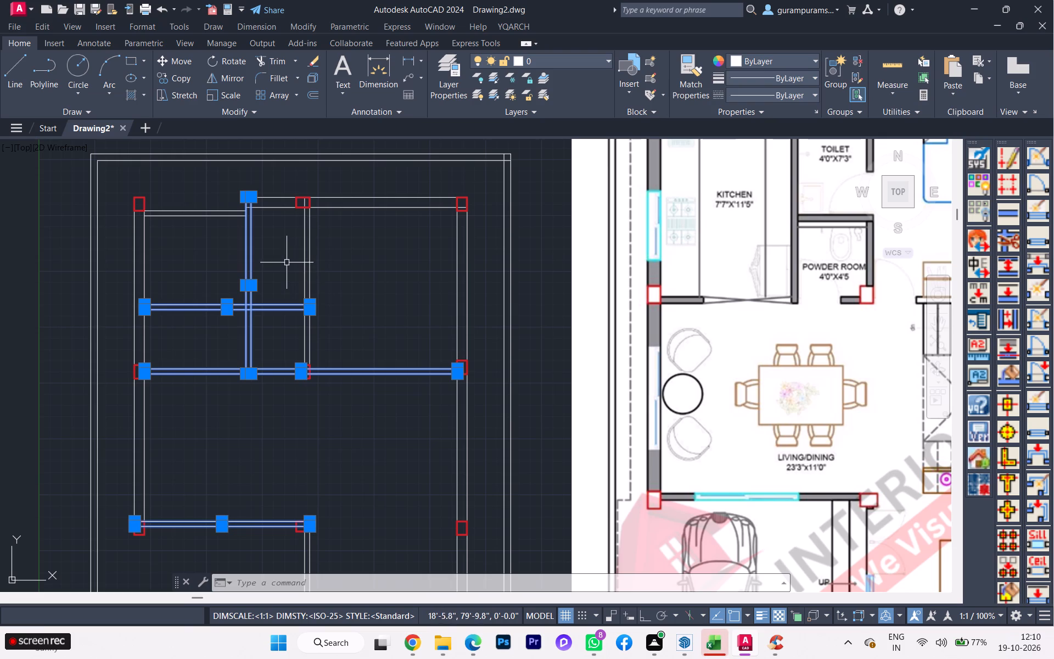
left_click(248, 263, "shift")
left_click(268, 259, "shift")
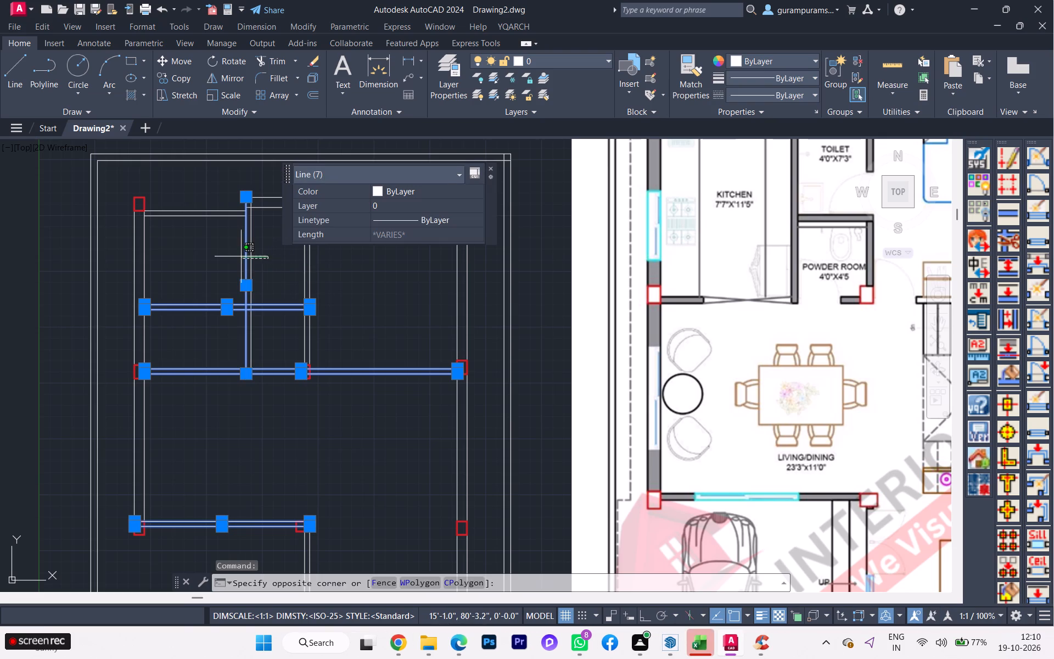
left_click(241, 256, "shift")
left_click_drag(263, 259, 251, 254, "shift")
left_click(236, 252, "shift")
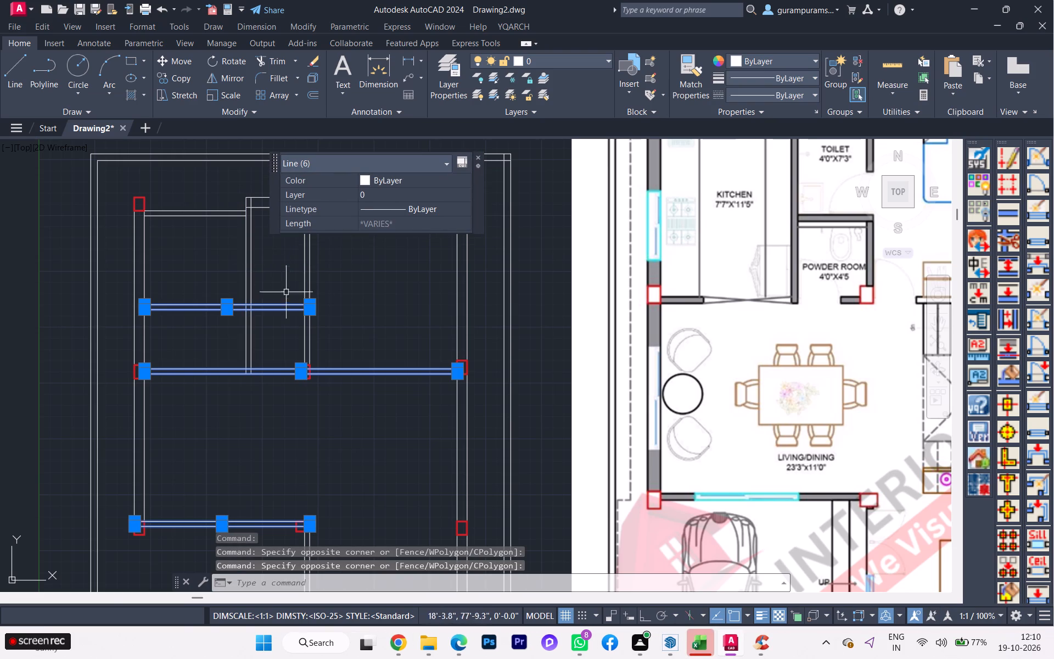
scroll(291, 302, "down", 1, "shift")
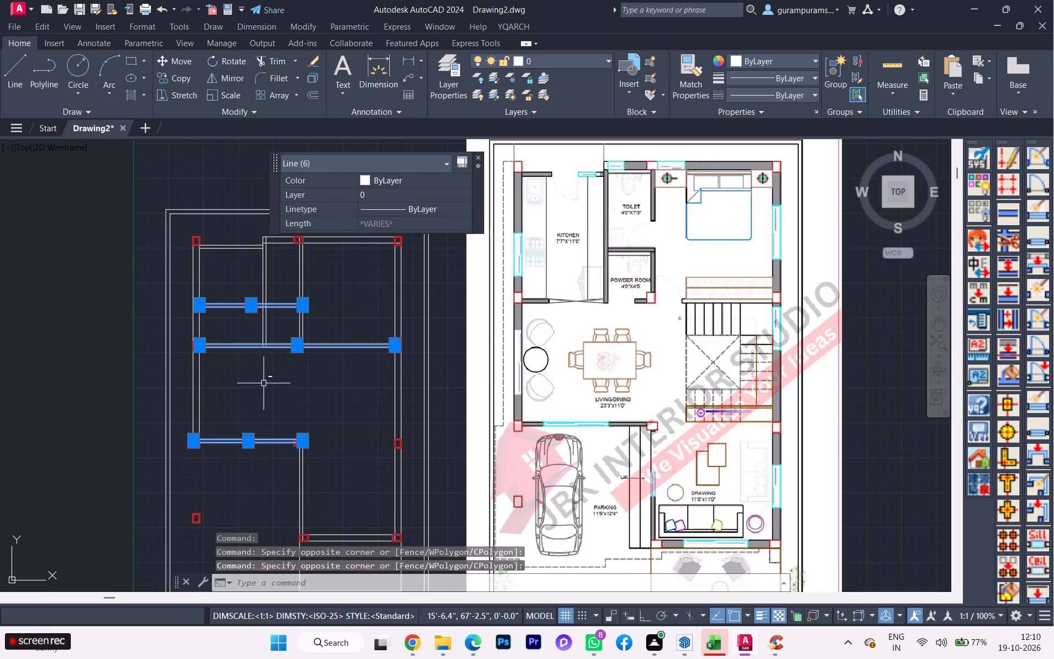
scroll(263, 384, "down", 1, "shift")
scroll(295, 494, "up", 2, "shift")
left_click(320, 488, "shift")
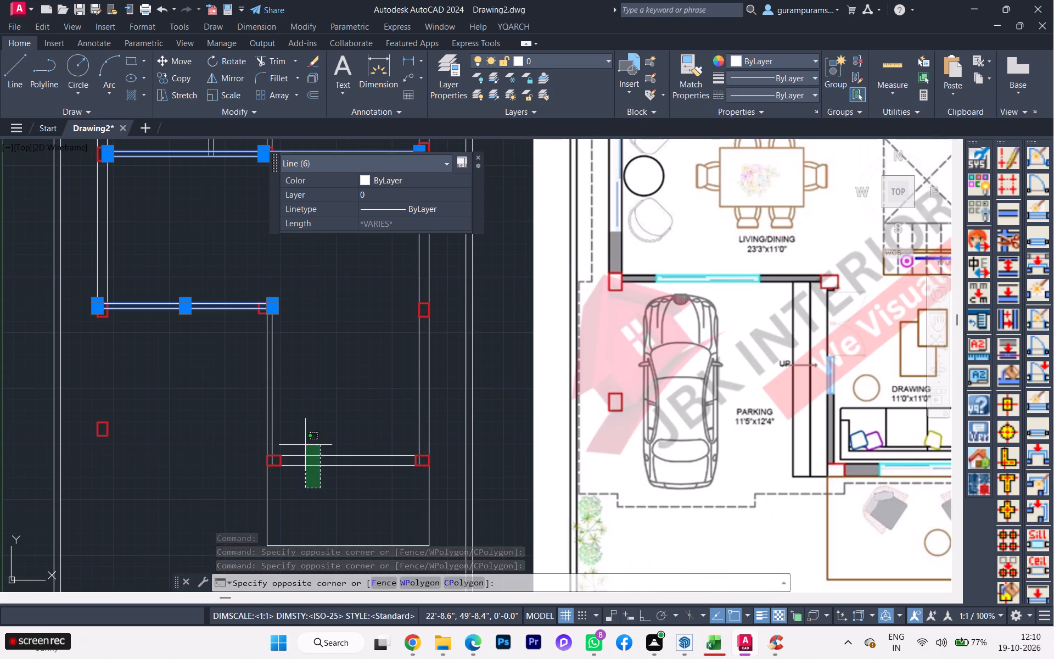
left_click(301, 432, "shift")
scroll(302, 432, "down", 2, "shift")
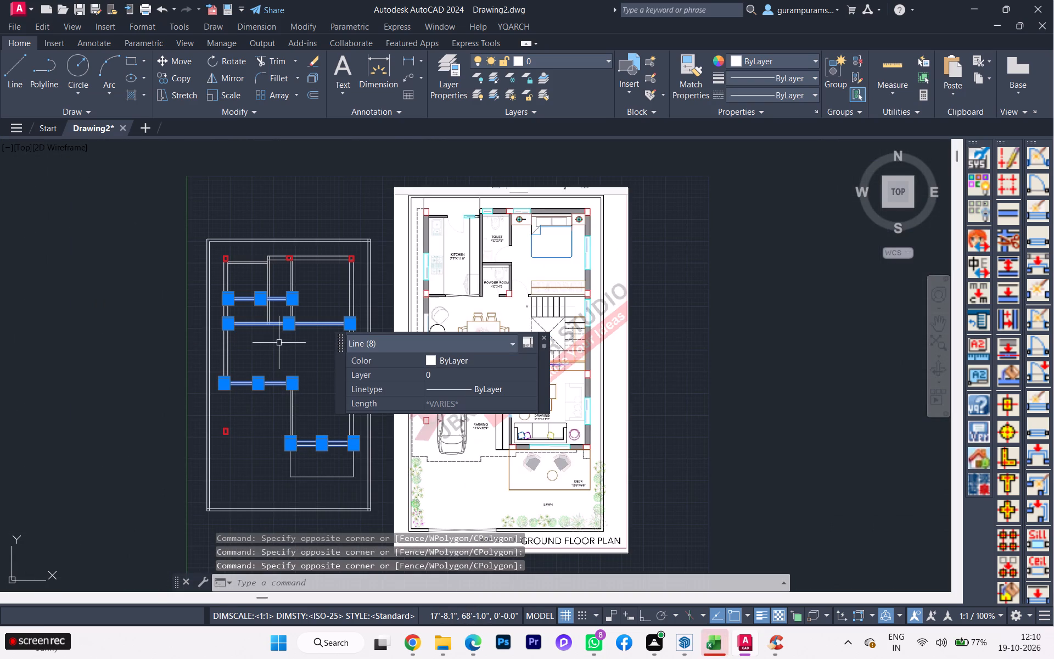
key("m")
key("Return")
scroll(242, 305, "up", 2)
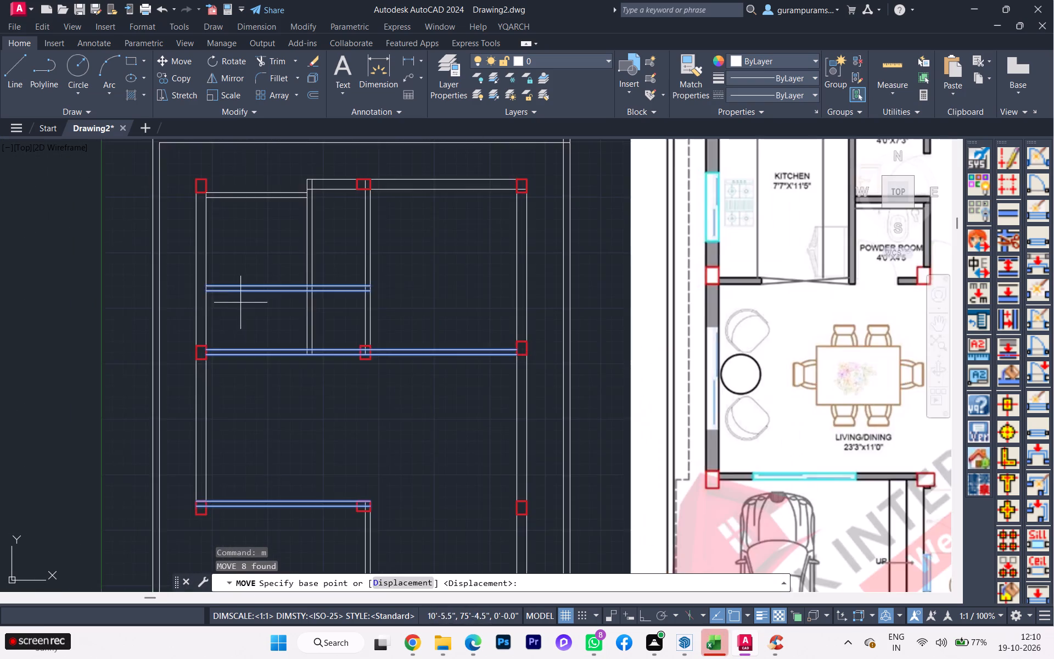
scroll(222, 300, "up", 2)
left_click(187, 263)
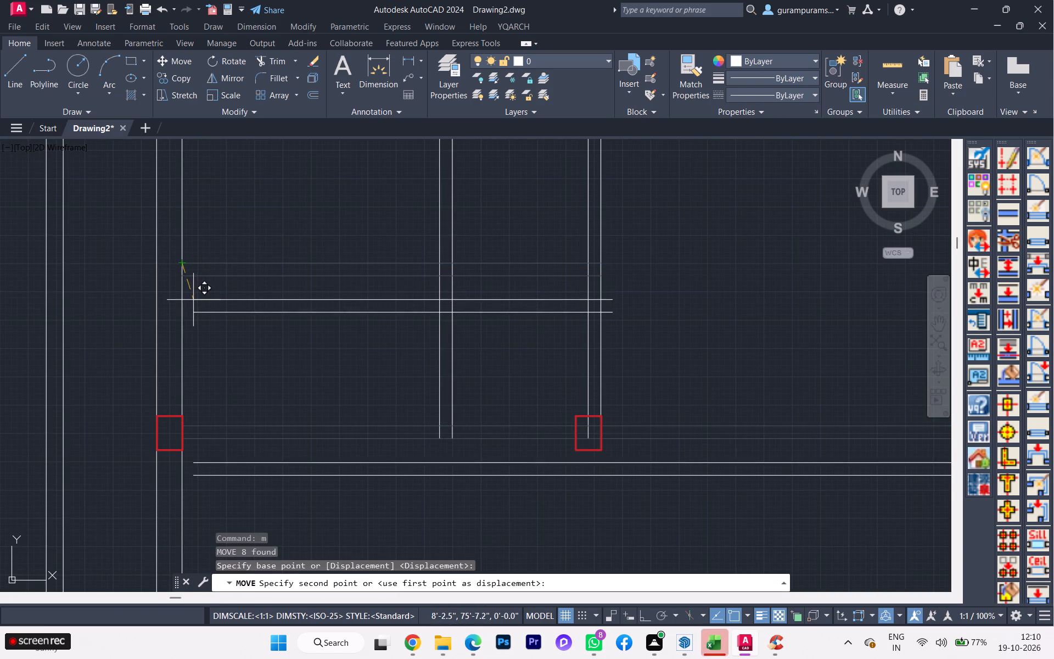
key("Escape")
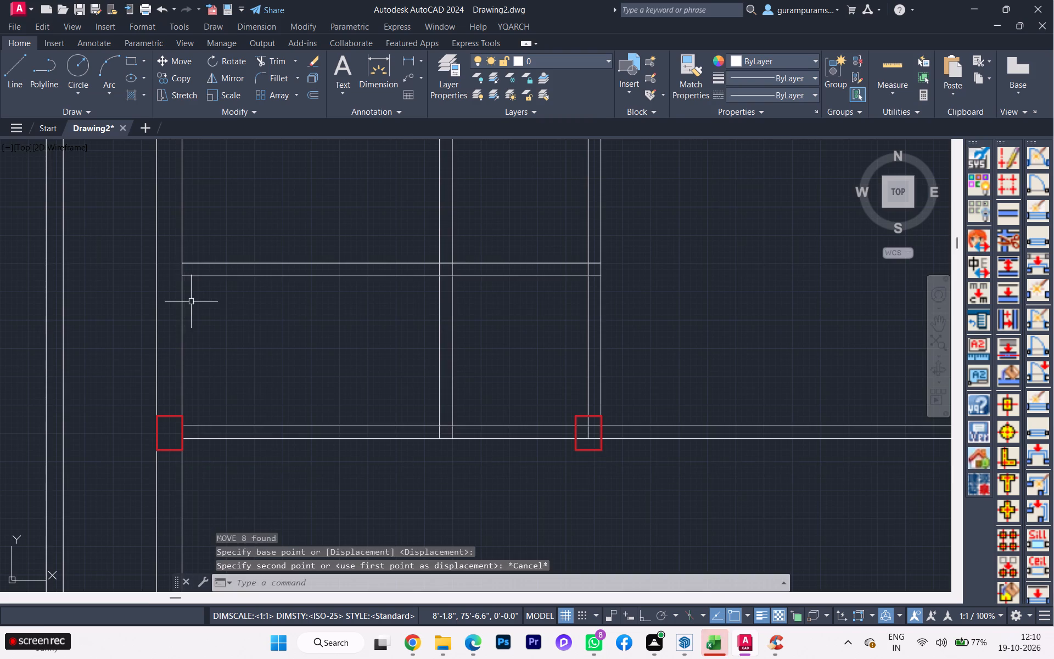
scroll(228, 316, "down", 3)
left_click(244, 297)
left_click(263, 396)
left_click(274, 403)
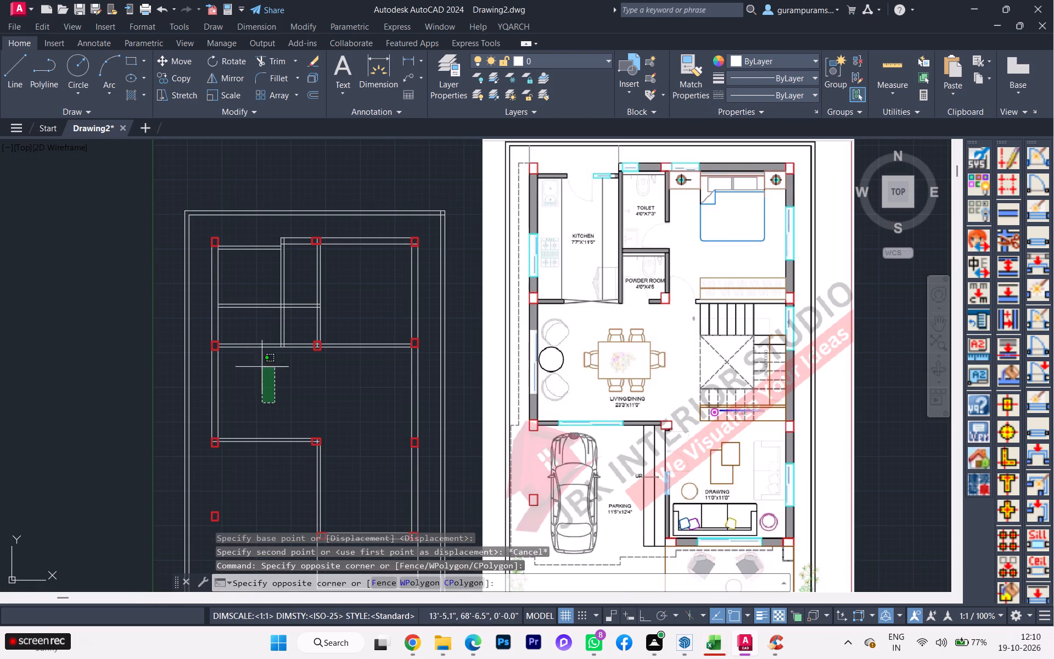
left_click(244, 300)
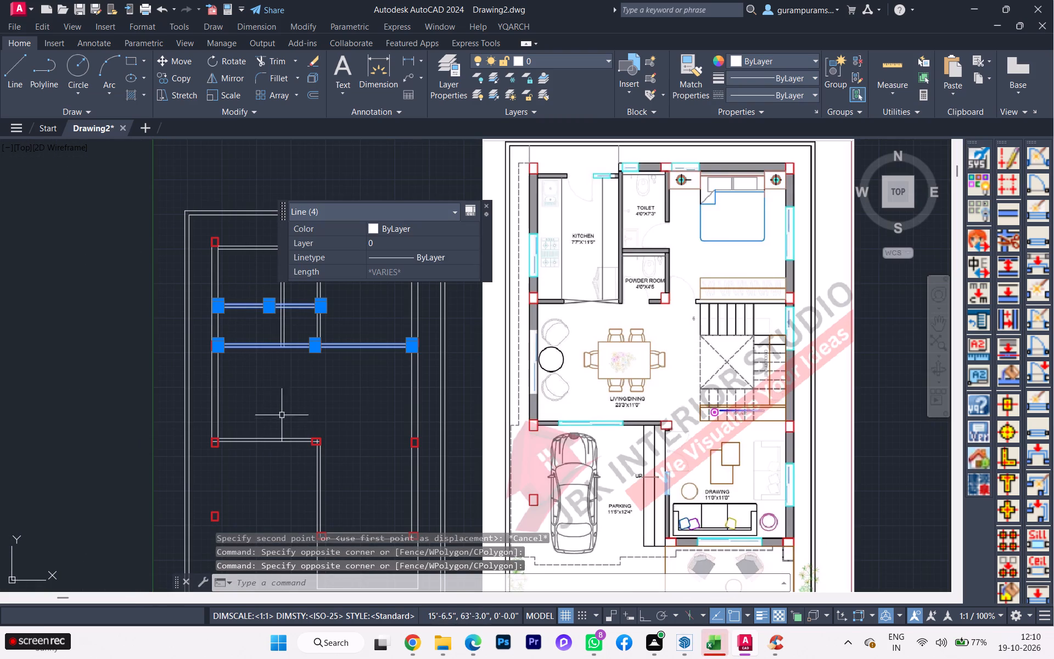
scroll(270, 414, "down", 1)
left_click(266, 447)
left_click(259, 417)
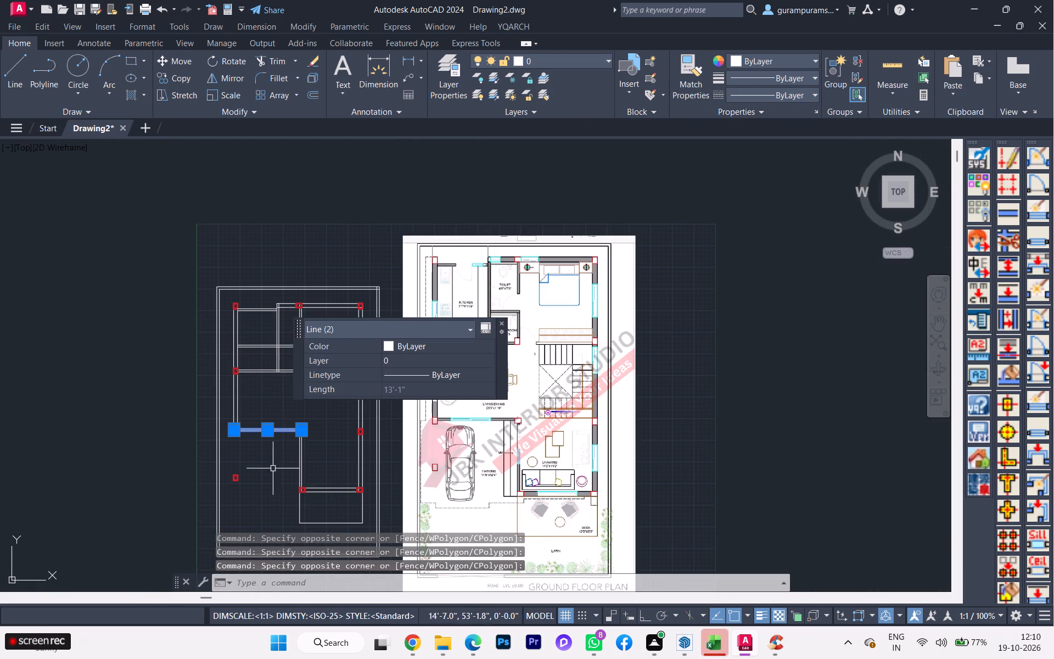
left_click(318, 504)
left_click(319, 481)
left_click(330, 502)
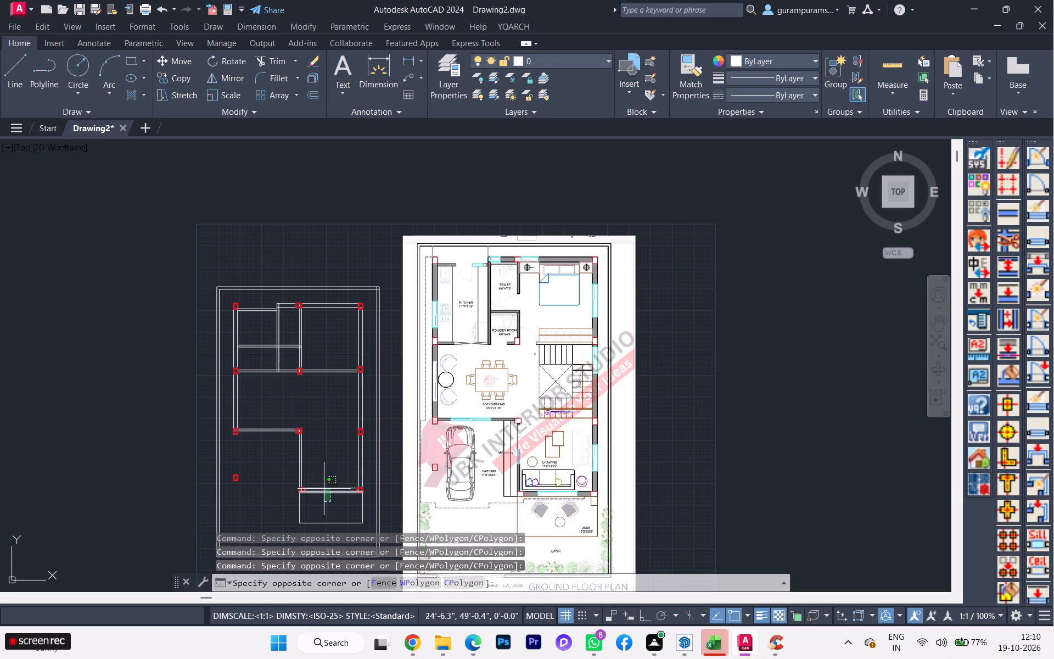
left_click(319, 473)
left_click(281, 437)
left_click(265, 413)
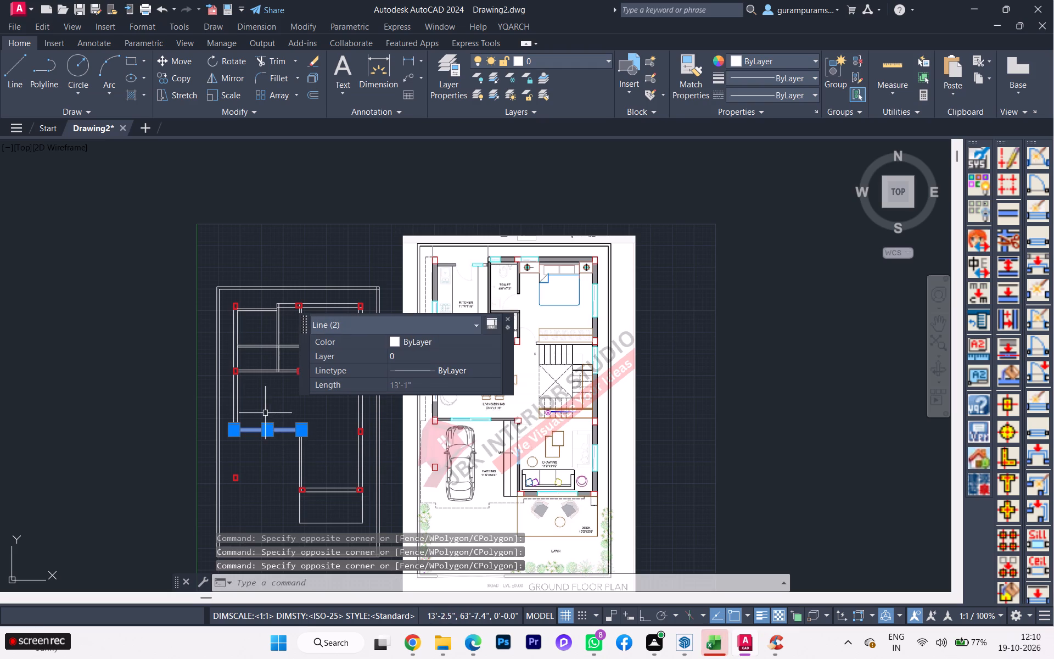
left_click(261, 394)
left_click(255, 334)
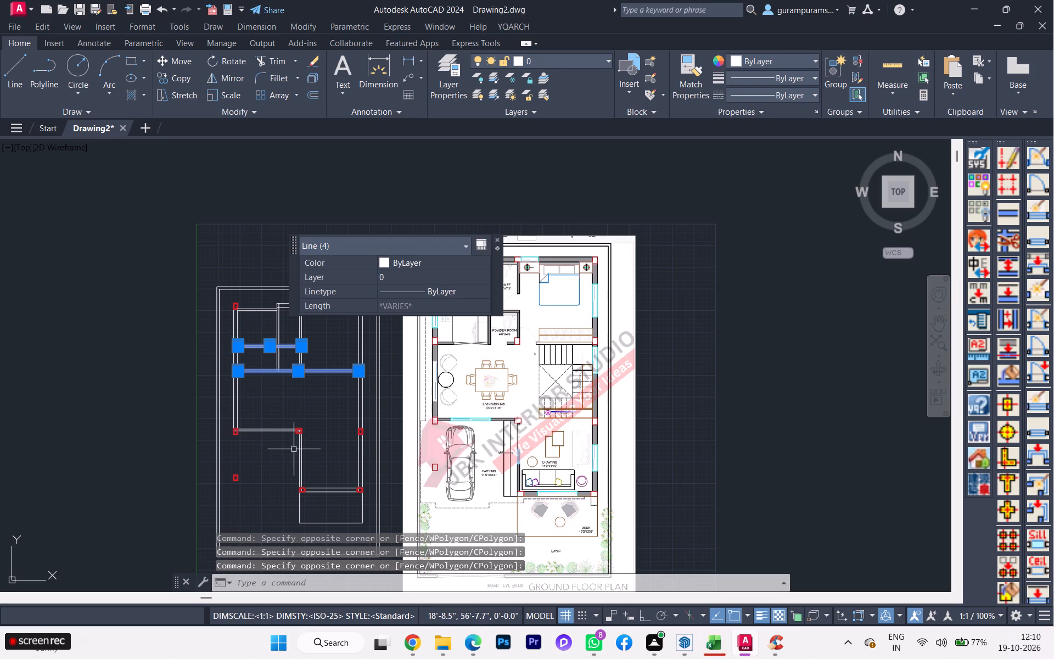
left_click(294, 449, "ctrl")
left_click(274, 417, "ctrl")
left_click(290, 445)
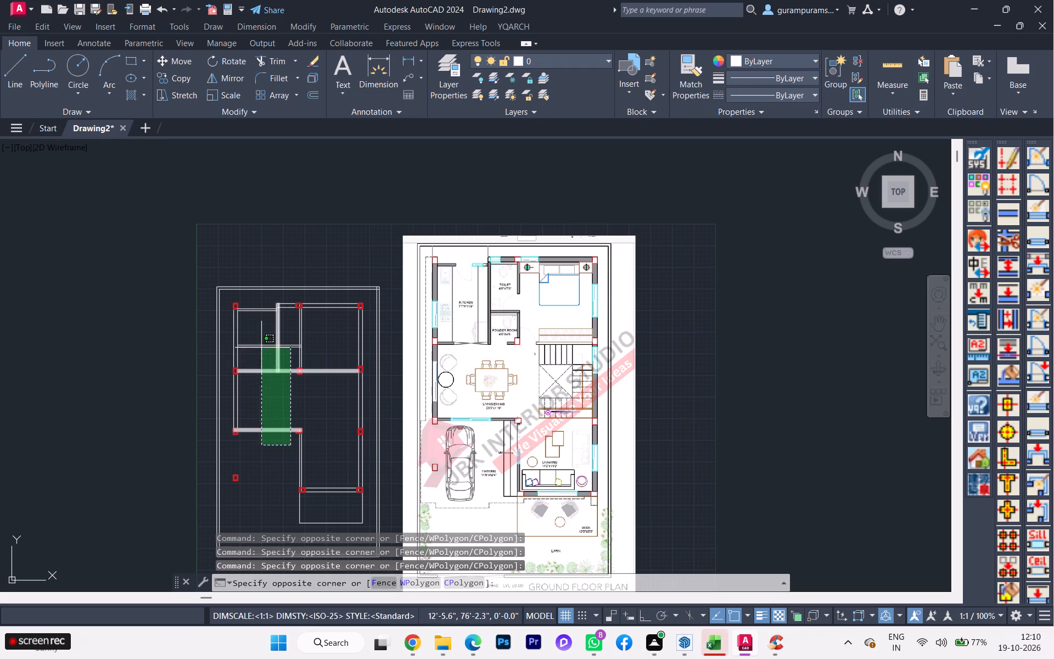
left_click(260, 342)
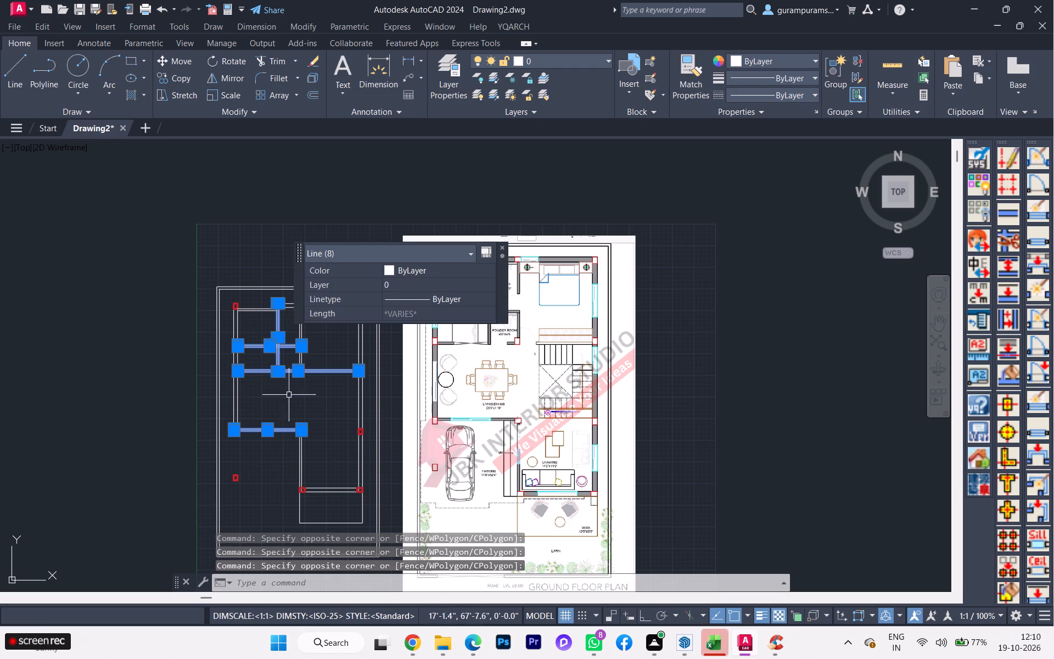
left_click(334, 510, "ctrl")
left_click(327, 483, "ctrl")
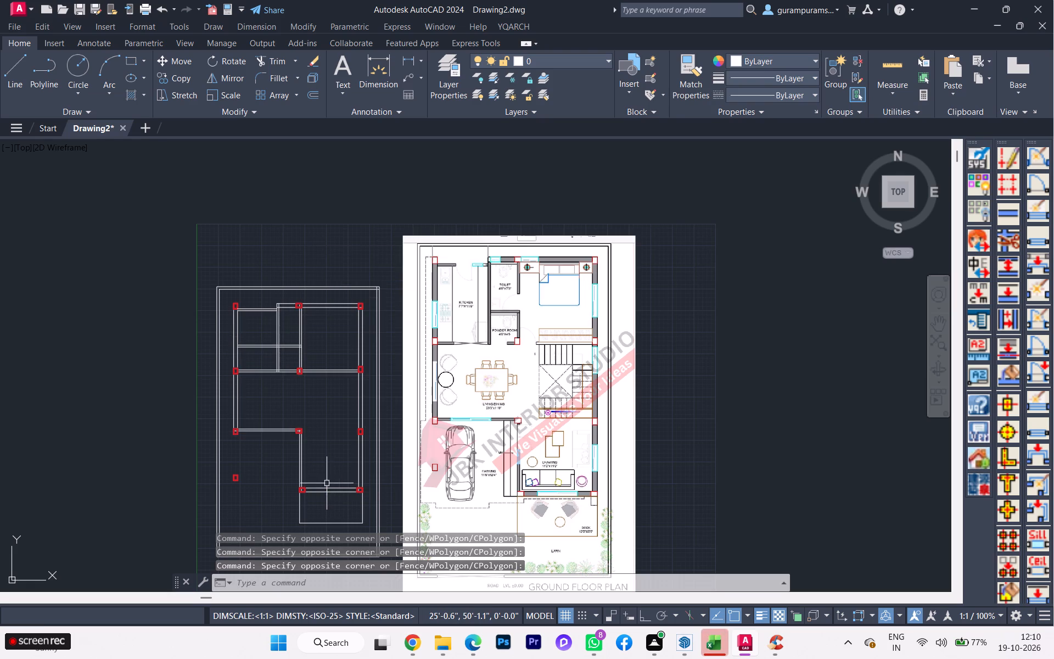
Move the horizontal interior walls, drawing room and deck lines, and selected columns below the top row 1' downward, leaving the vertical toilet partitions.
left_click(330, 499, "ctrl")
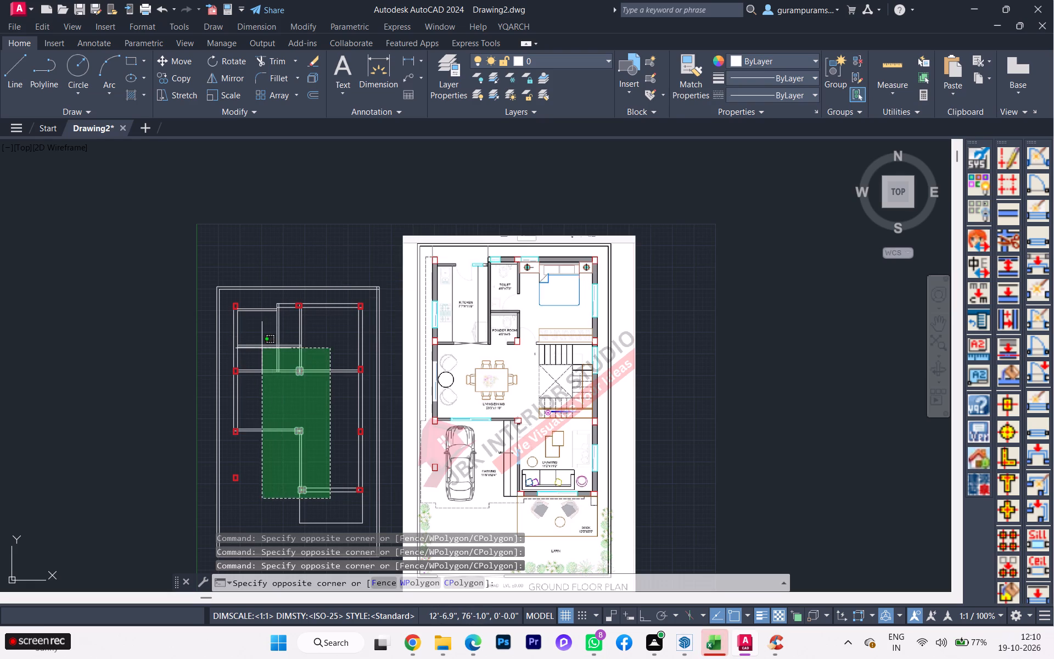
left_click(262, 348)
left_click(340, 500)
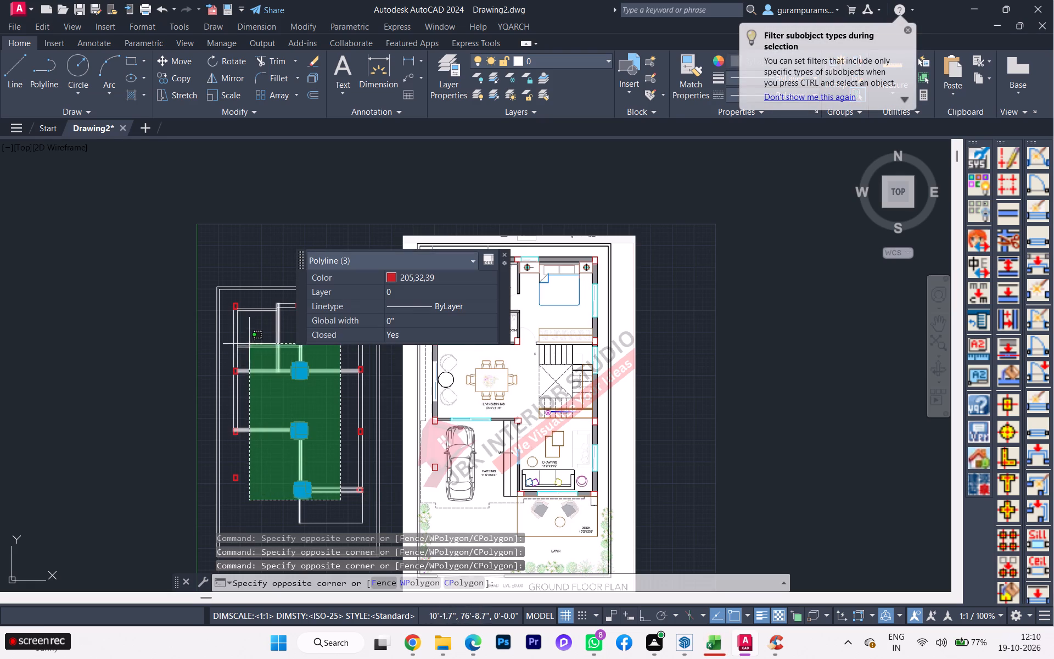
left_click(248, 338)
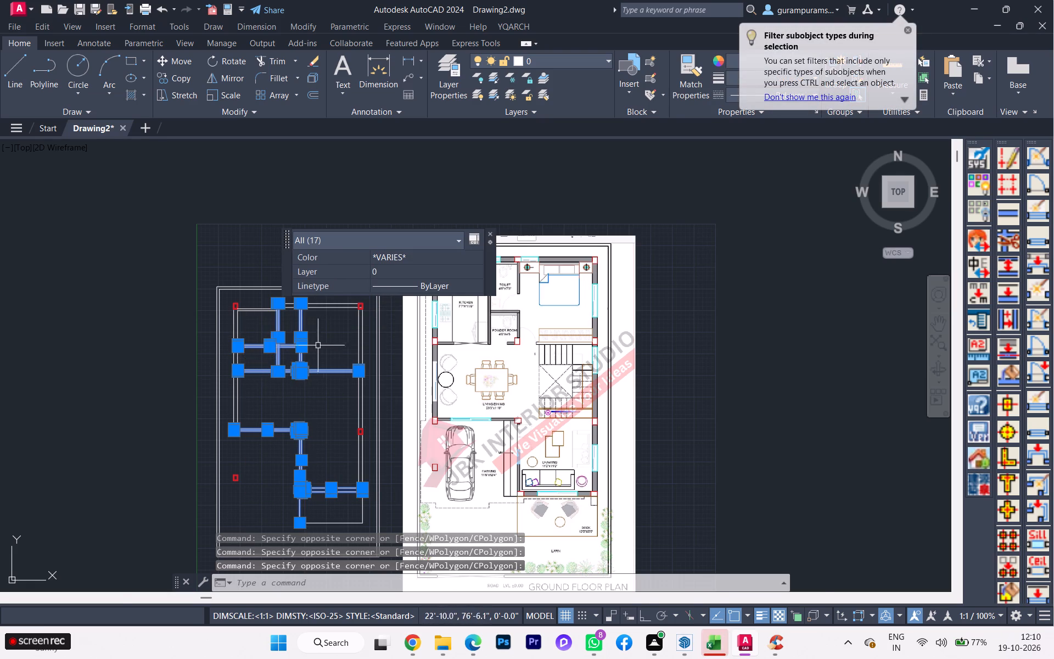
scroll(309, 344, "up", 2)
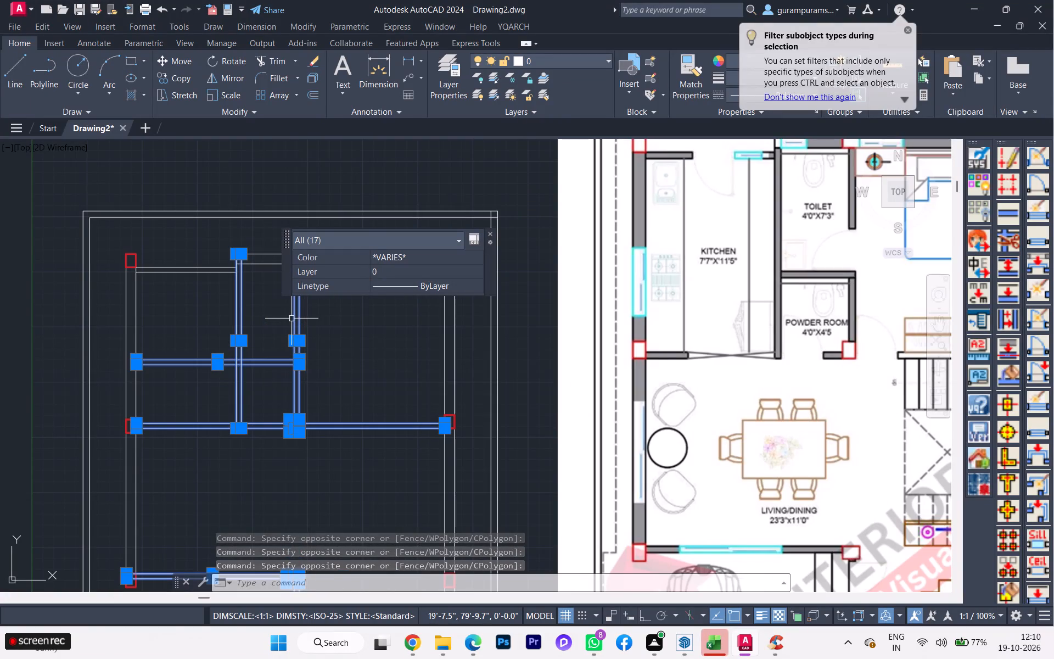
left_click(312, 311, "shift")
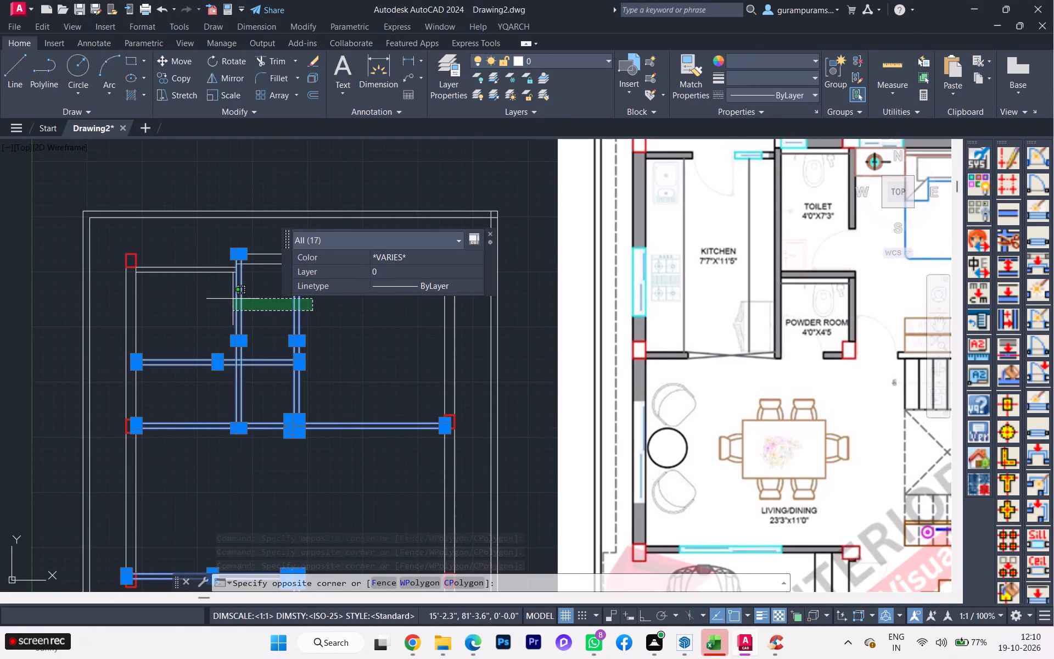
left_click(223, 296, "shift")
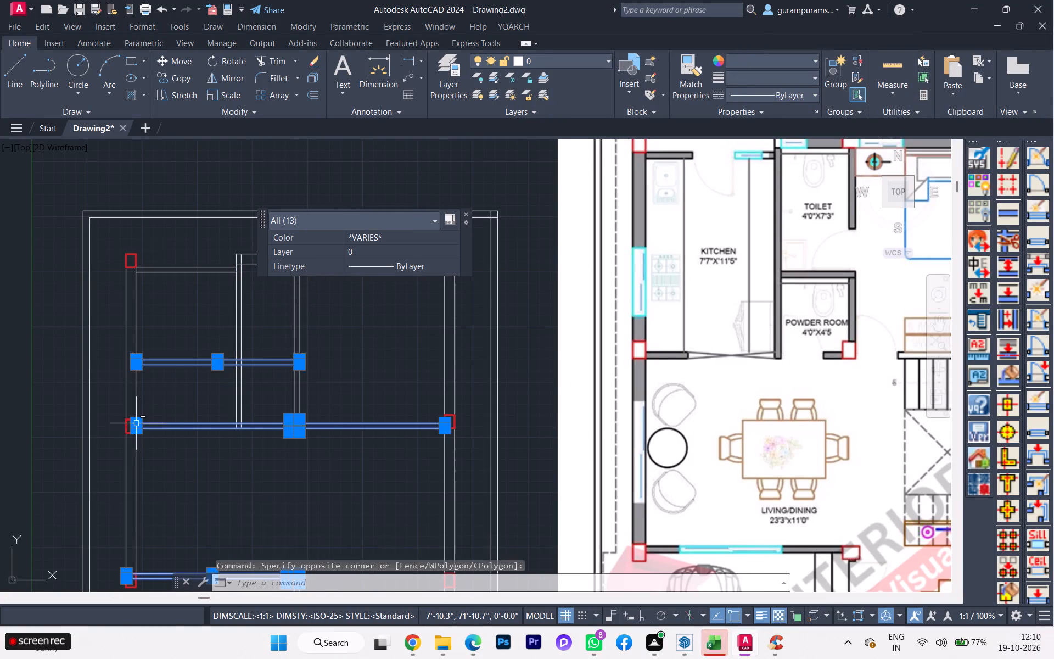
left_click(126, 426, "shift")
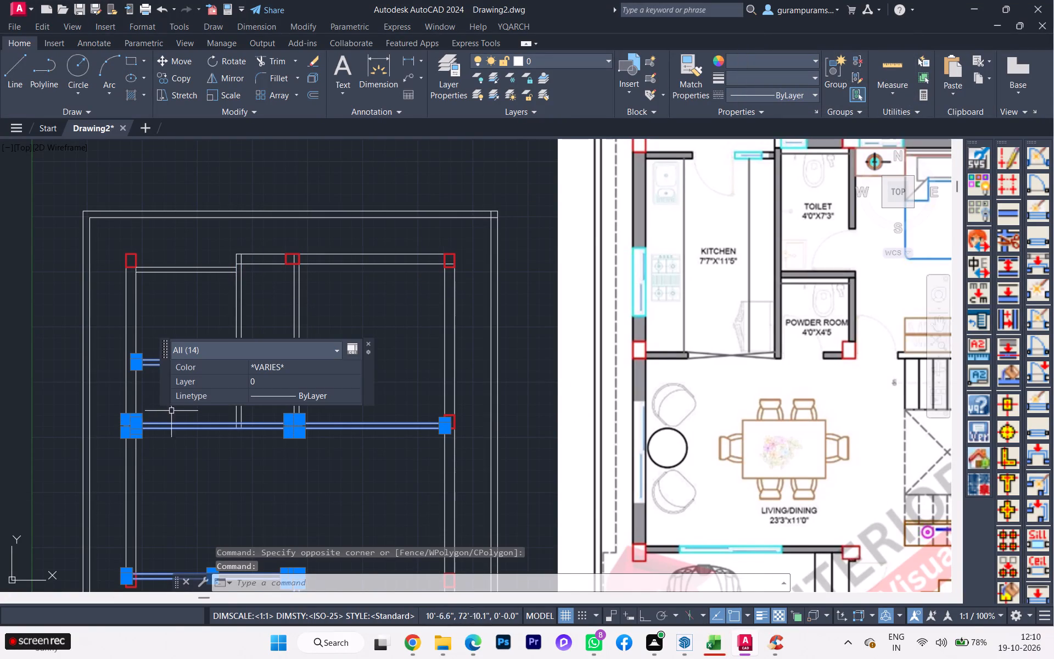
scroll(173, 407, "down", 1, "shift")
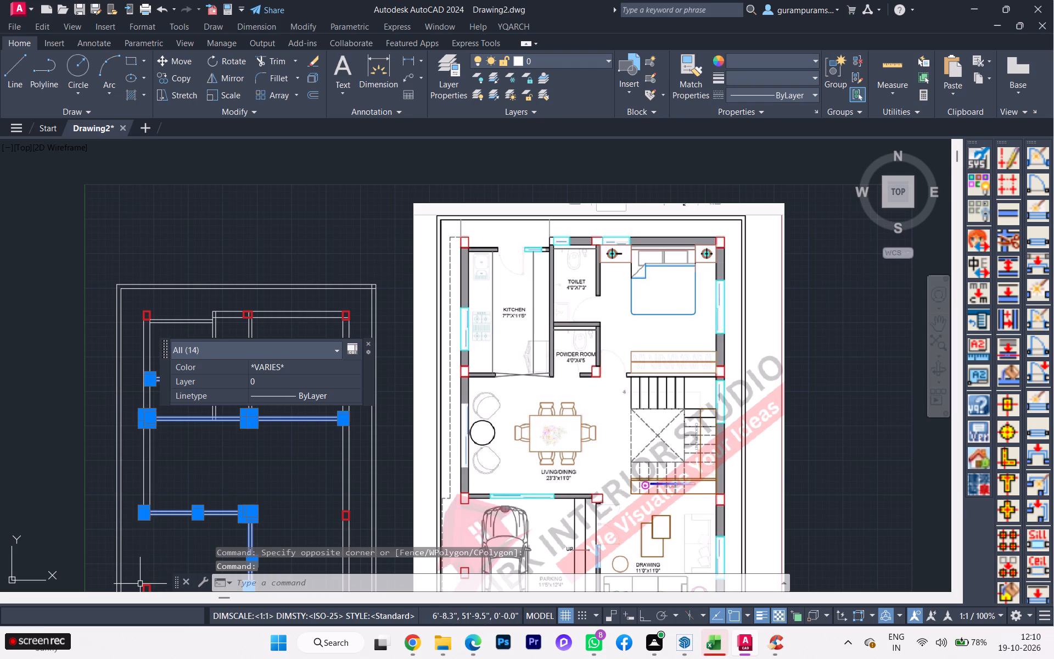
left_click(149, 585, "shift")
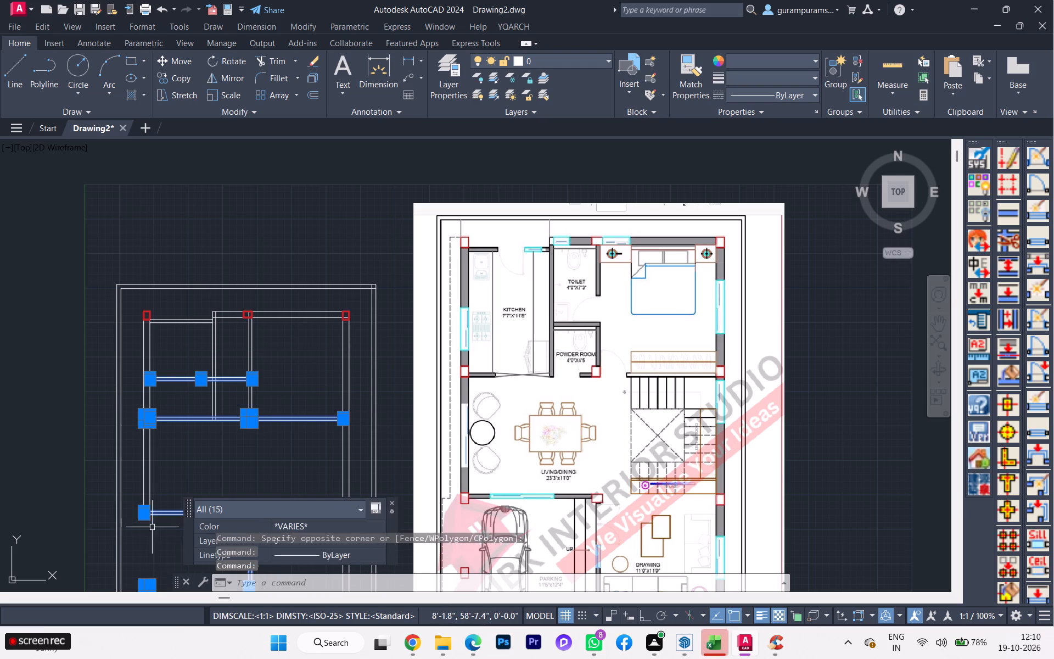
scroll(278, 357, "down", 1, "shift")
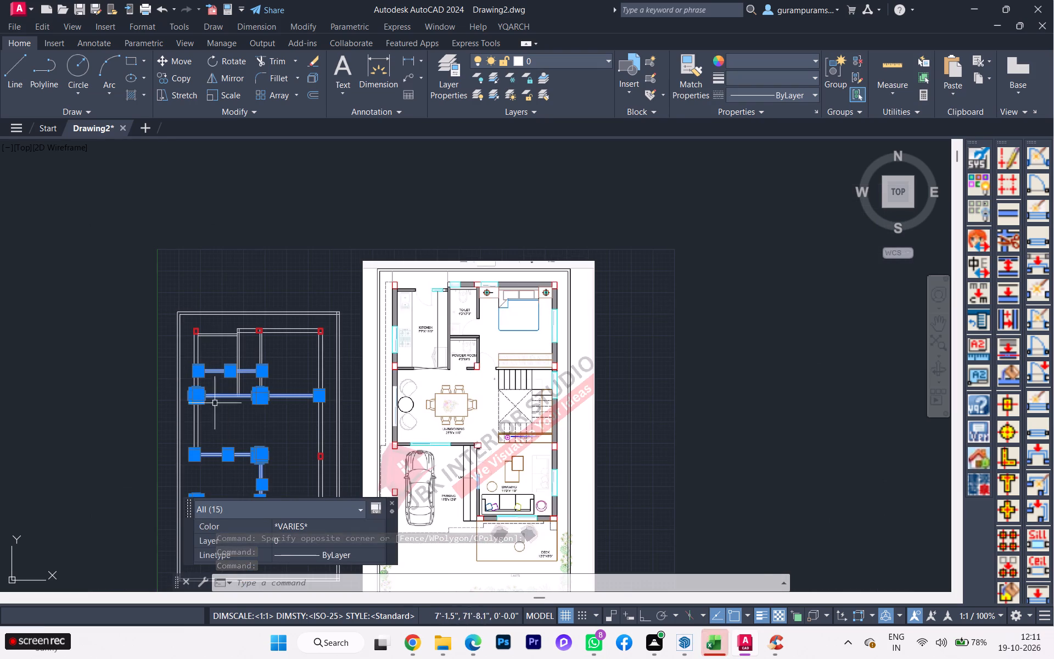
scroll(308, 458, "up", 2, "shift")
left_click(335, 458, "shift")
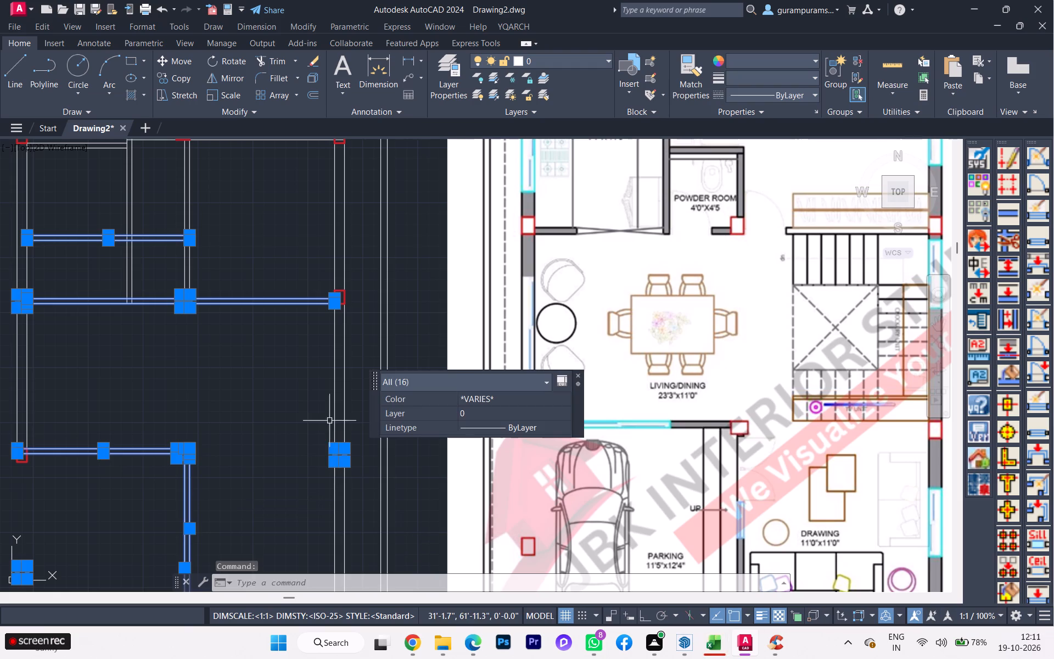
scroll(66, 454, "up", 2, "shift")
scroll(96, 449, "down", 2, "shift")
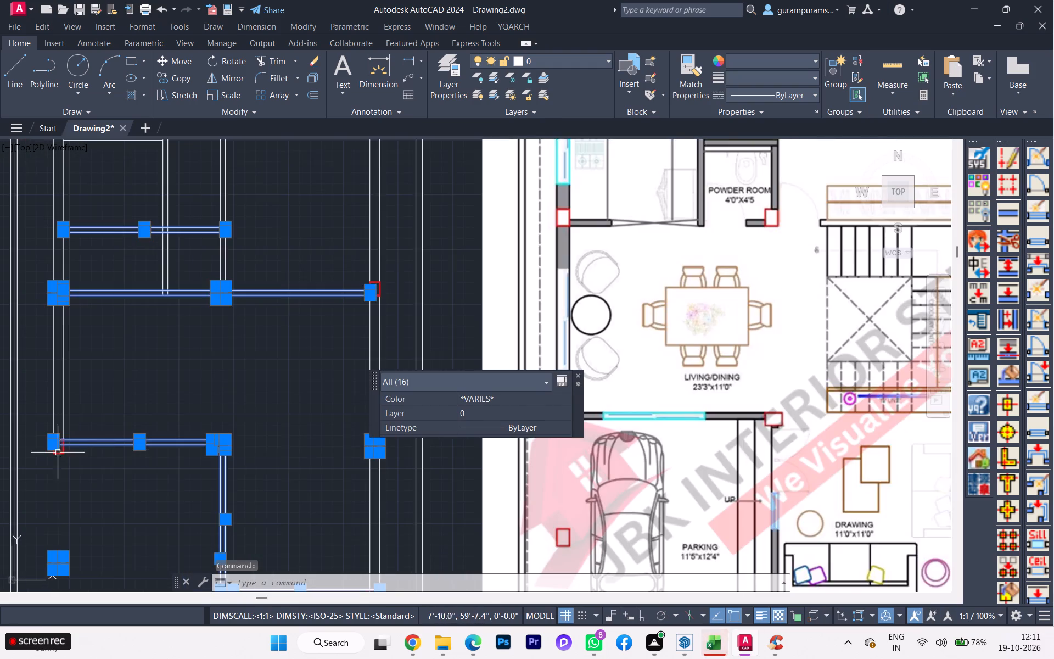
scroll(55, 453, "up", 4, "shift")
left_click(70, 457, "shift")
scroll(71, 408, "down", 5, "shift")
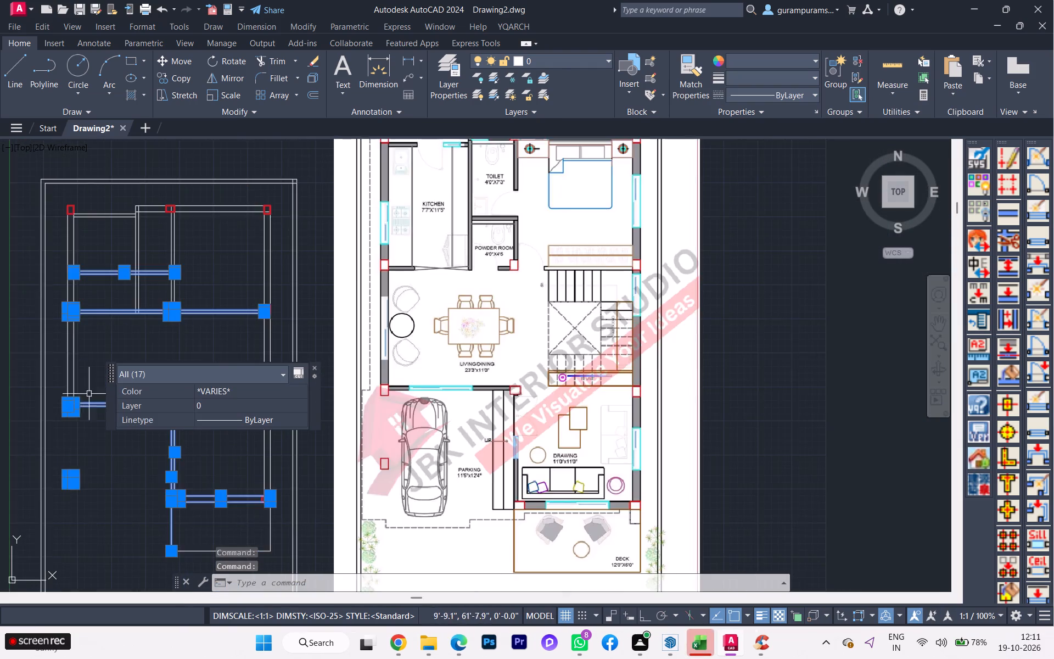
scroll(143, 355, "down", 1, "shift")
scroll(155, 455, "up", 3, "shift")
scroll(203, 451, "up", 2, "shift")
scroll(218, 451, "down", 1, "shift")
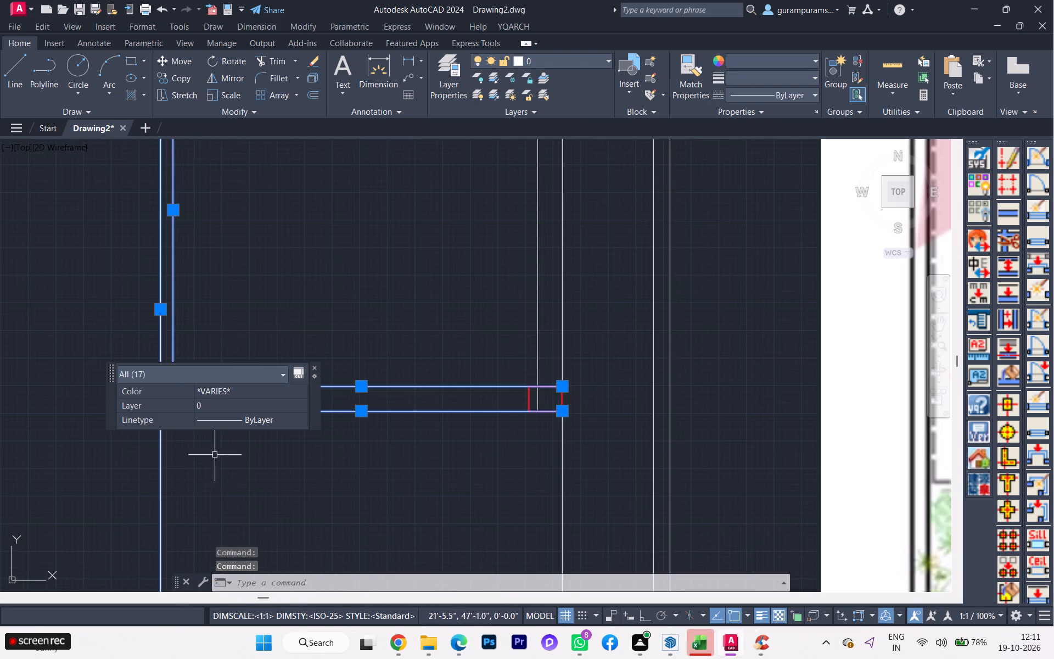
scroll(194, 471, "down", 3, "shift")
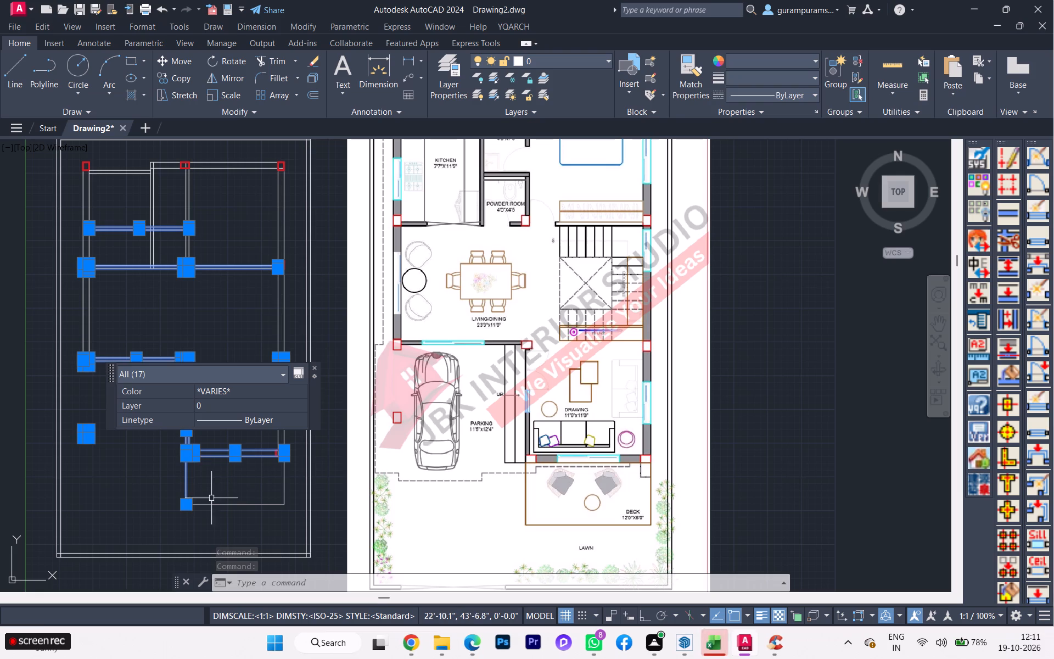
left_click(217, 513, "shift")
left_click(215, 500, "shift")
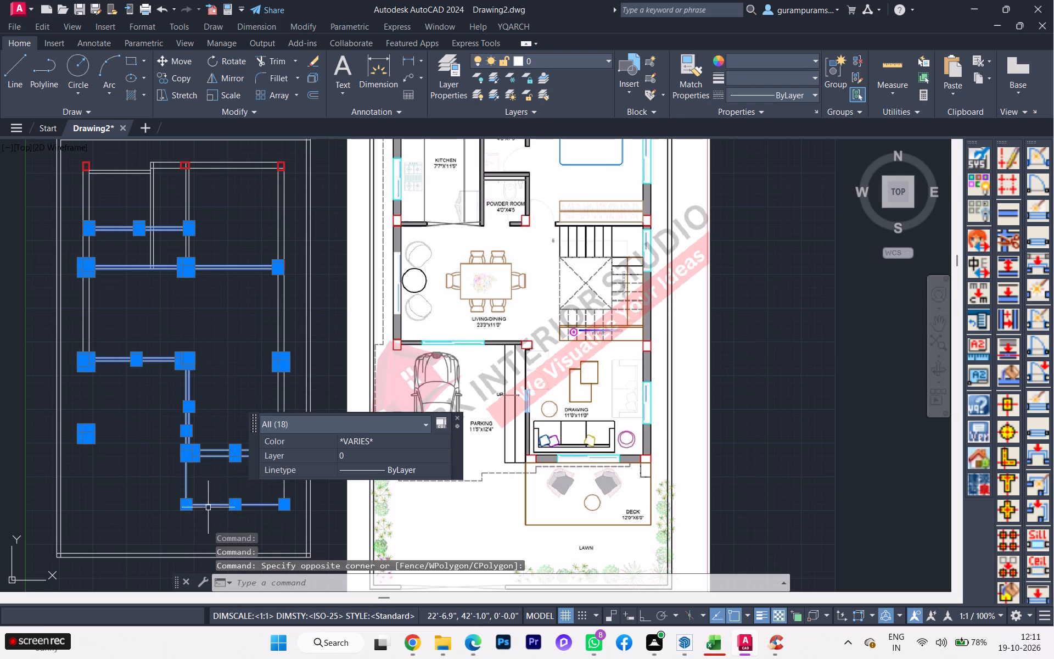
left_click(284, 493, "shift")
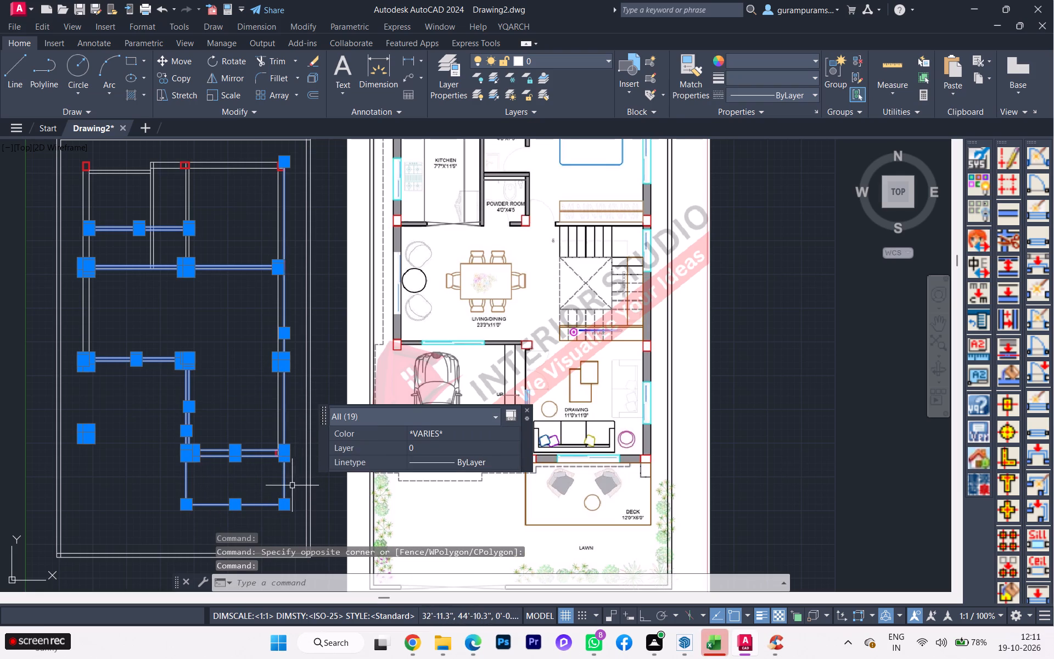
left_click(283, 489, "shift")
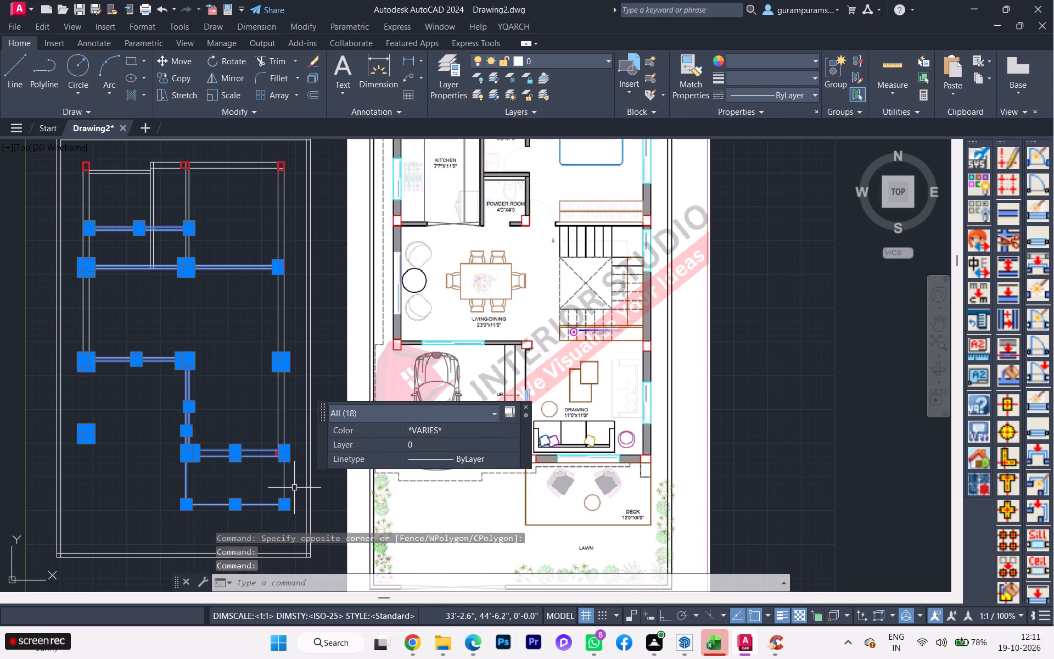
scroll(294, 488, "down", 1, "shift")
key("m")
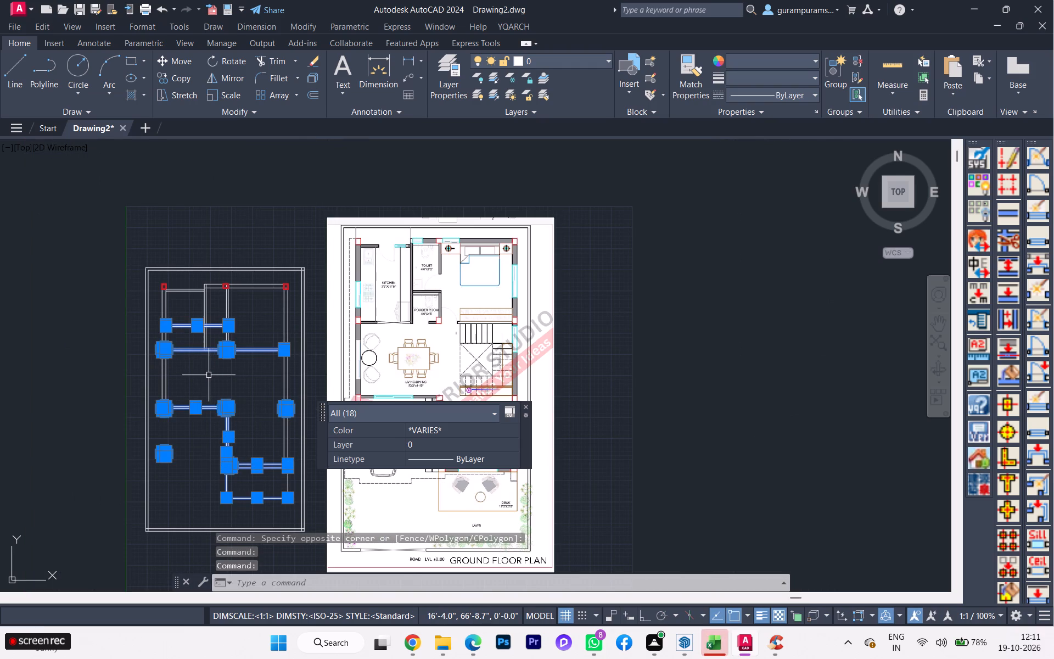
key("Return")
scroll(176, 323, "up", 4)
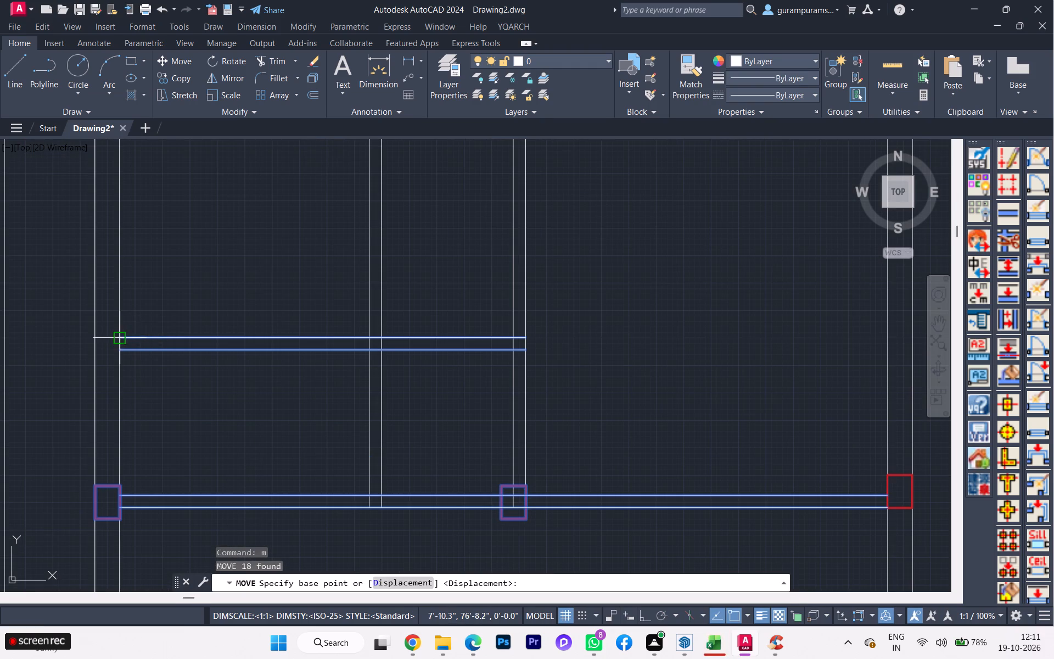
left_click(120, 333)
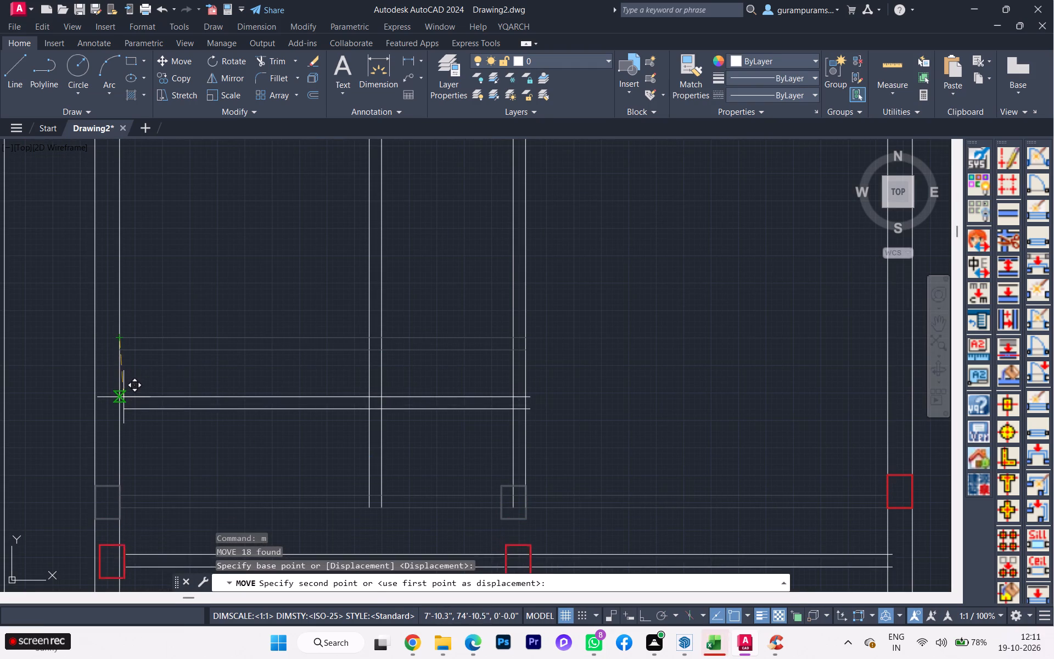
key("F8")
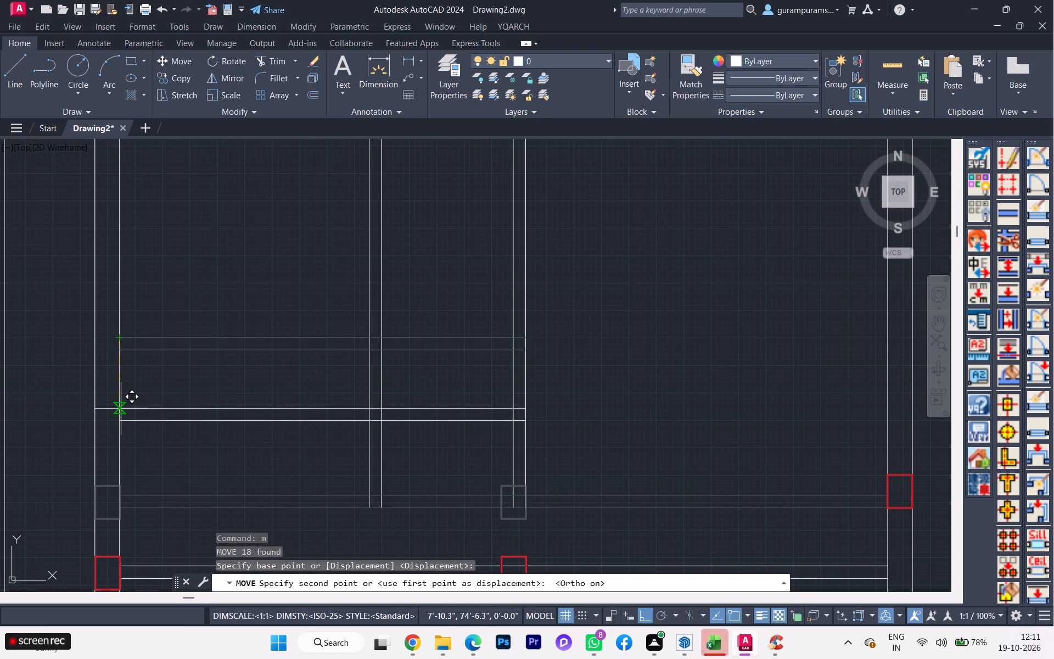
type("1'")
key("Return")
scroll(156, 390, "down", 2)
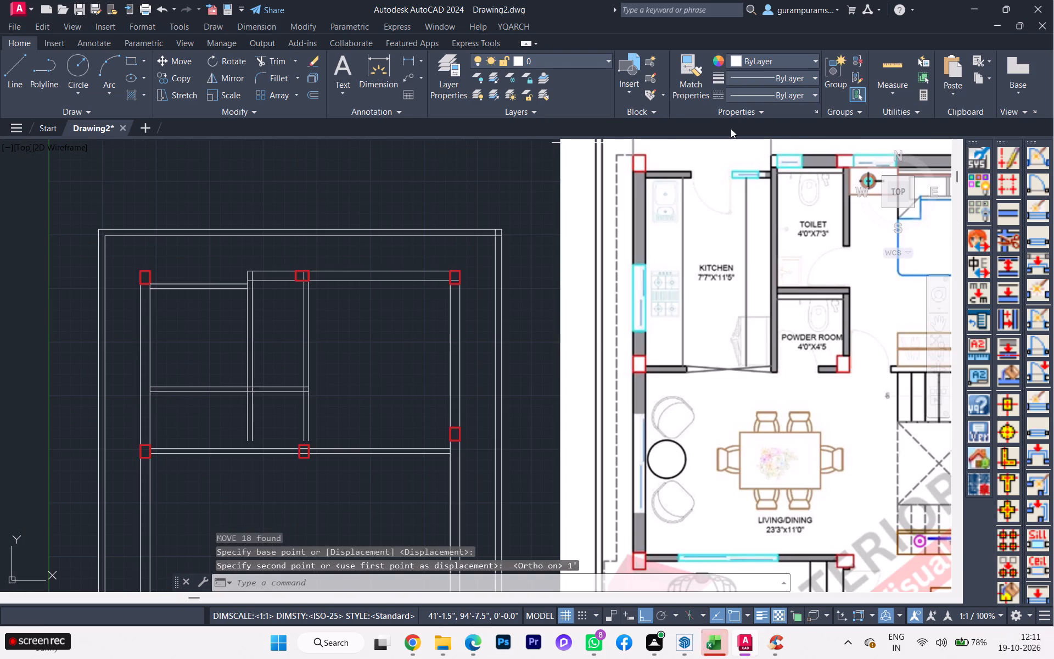
Measure the upper kitchen area between its top wall and the toilet-powder room partition with Quick measure.
left_click(882, 64)
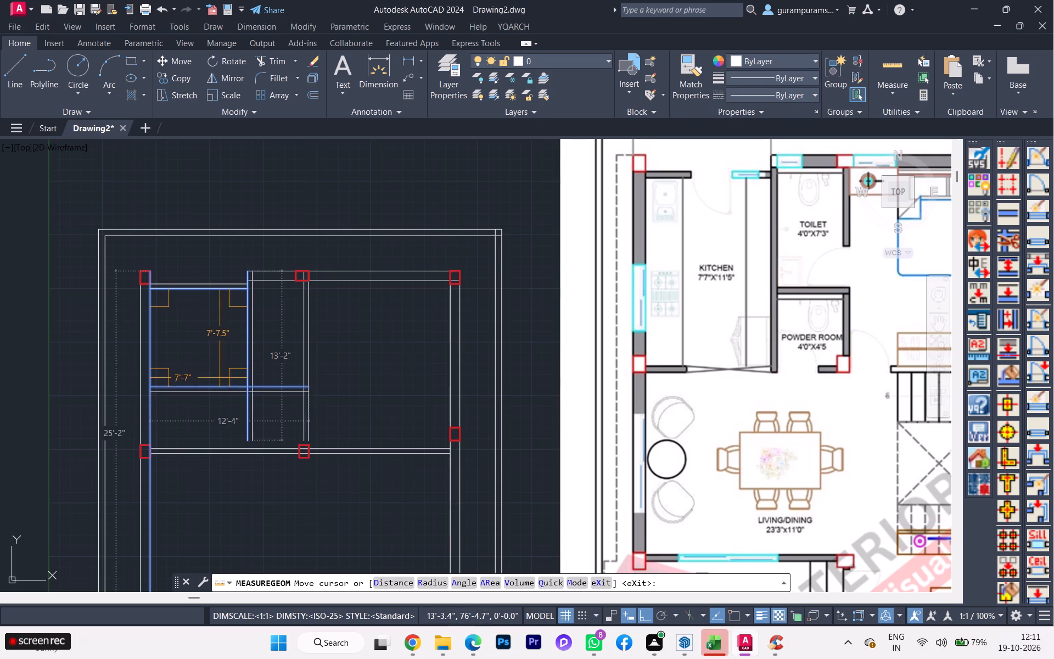
key("Escape")
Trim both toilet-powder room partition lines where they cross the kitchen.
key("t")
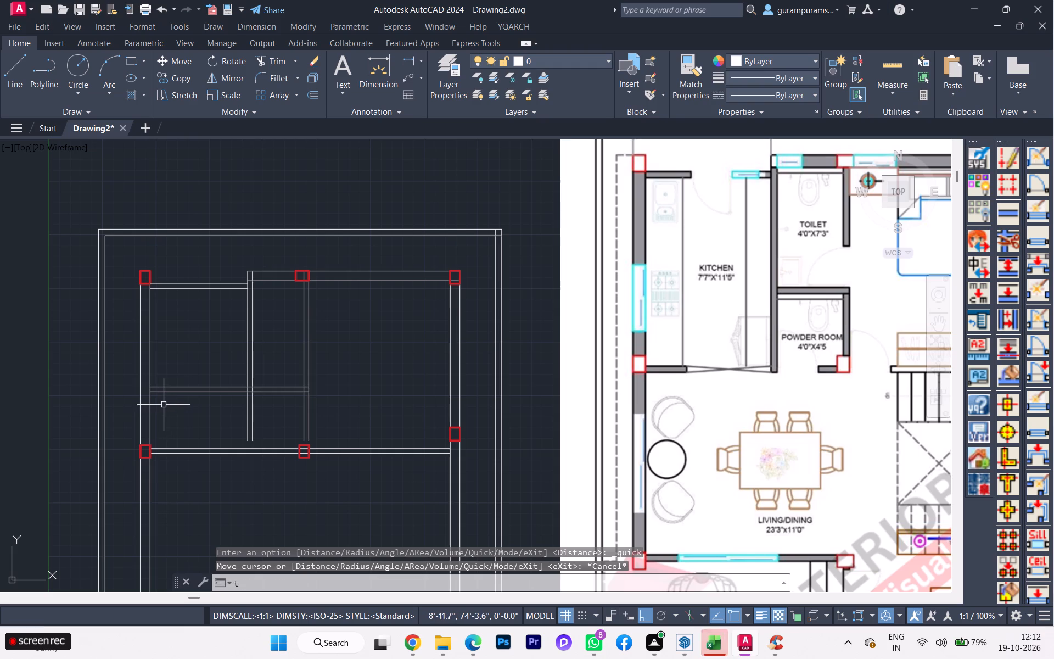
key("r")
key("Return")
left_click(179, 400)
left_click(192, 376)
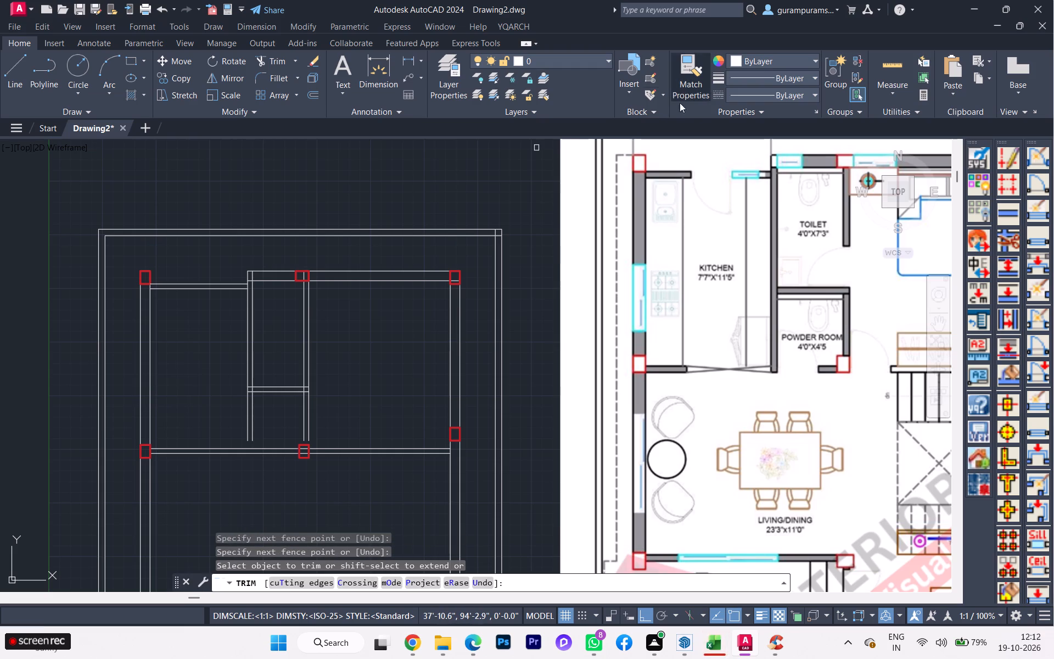
Measure the kitchen's clear width and depth with Quick measure.
left_click(883, 56)
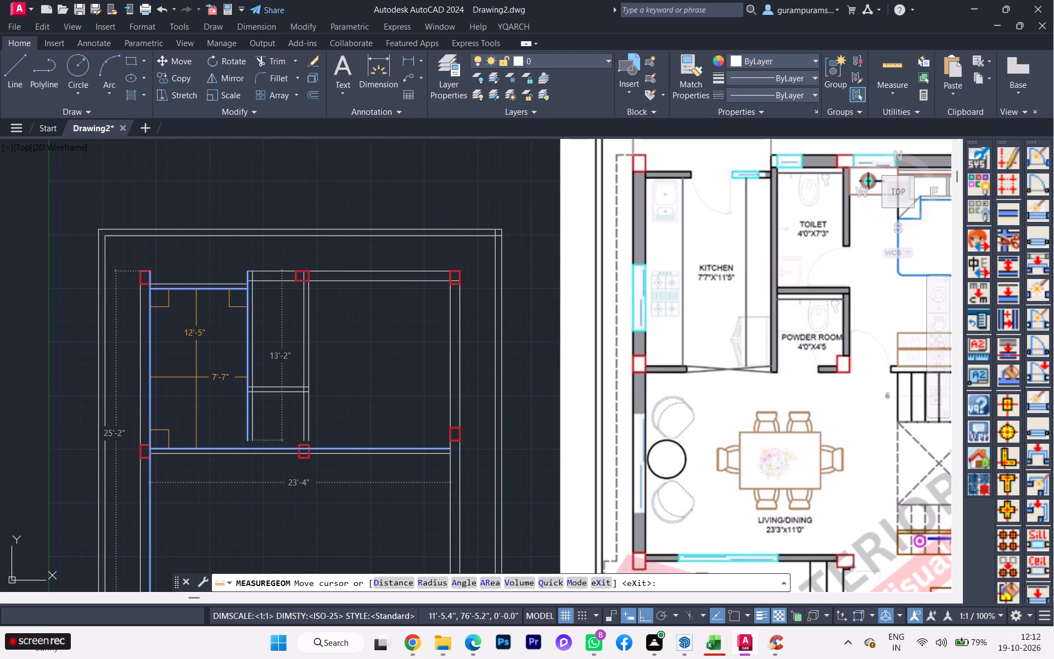
key("Escape")
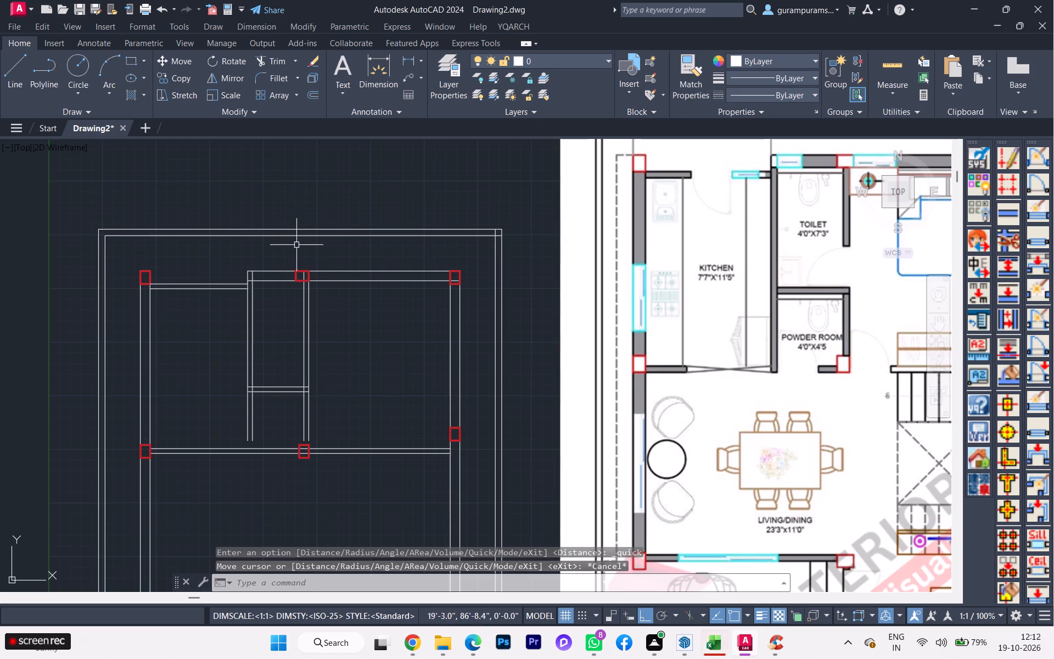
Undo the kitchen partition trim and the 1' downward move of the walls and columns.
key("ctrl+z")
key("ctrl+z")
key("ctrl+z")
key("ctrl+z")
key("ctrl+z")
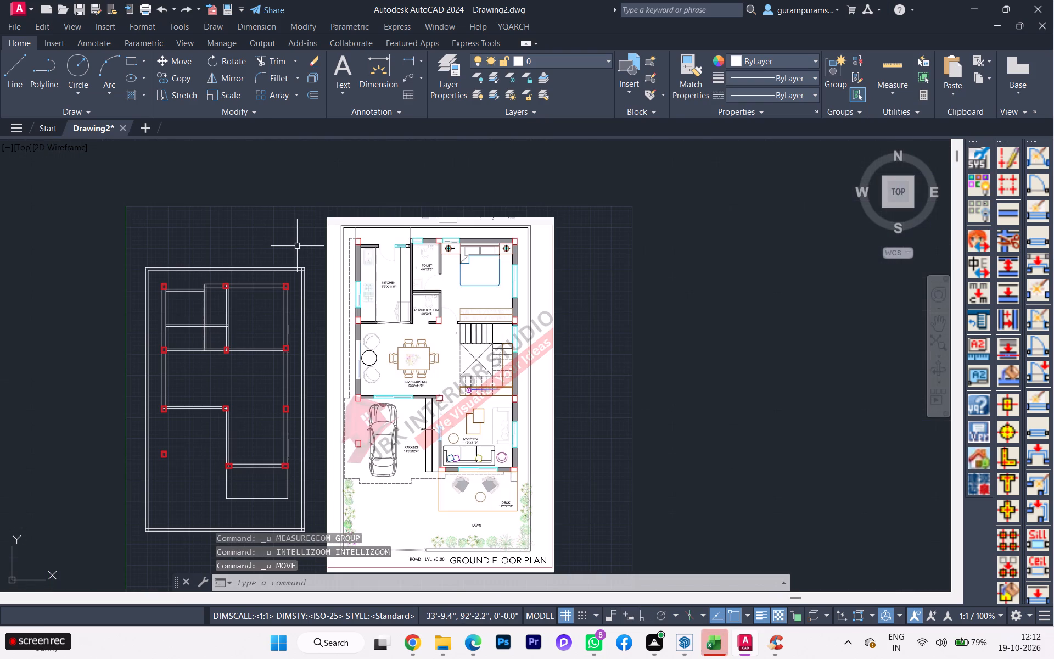
Trim both toilet-powder room partition lines inside the kitchen, from the outer wall to the kitchen-toilet partition.
scroll(212, 336, "up", 2)
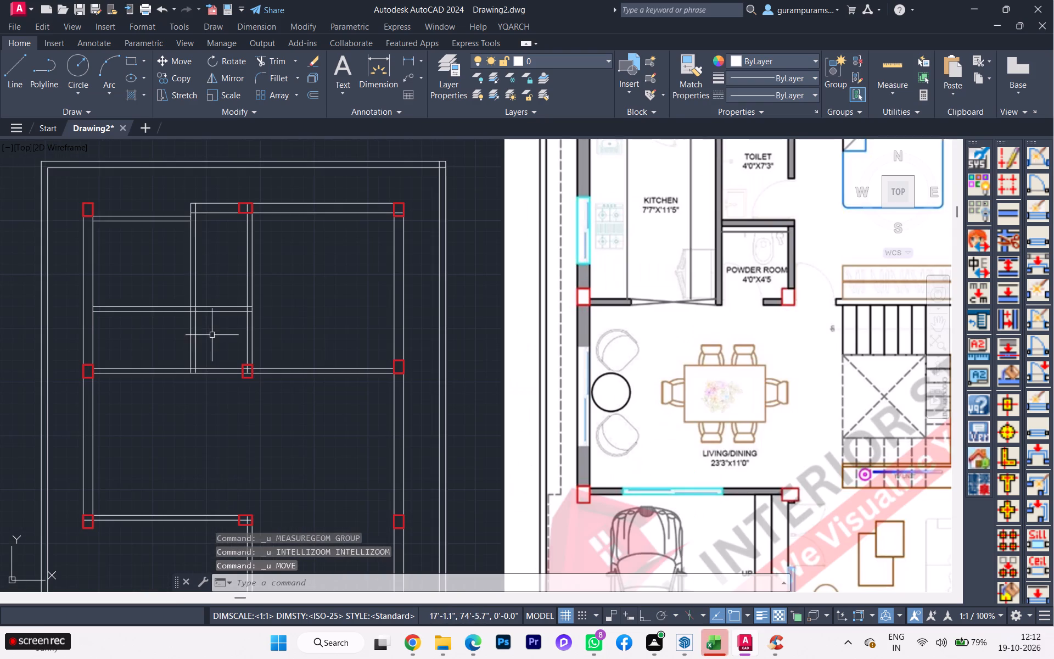
type("tr")
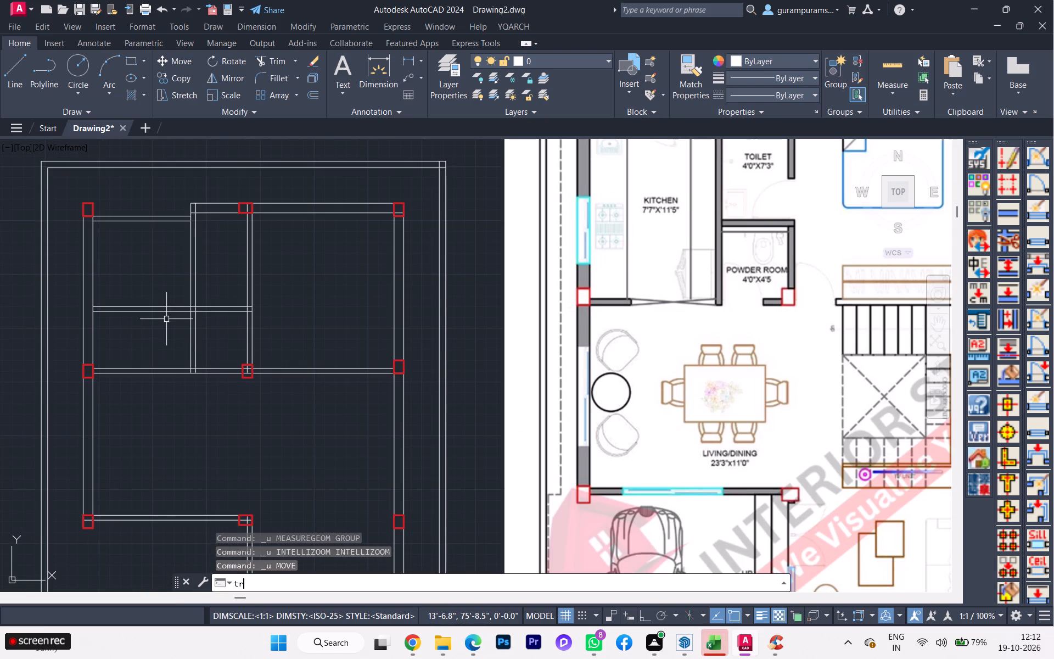
key("Return")
left_click(166, 319)
left_click(171, 298)
Measure the kitchen's clear width and depth with Quick measure to compare with the reference plan.
left_click(882, 64)
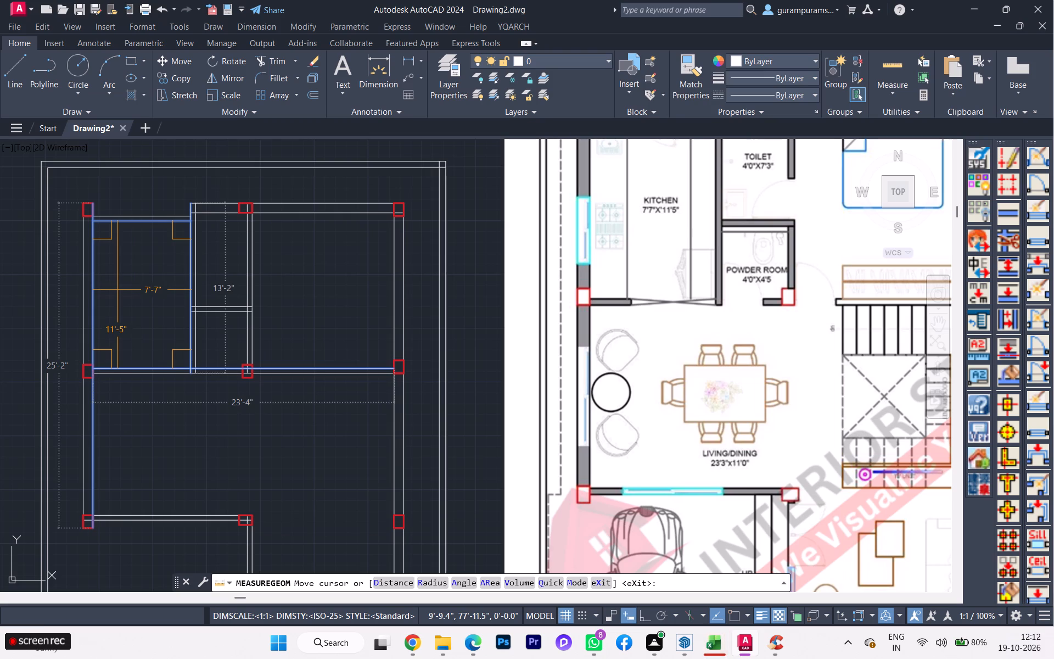
scroll(118, 290, "down", 2)
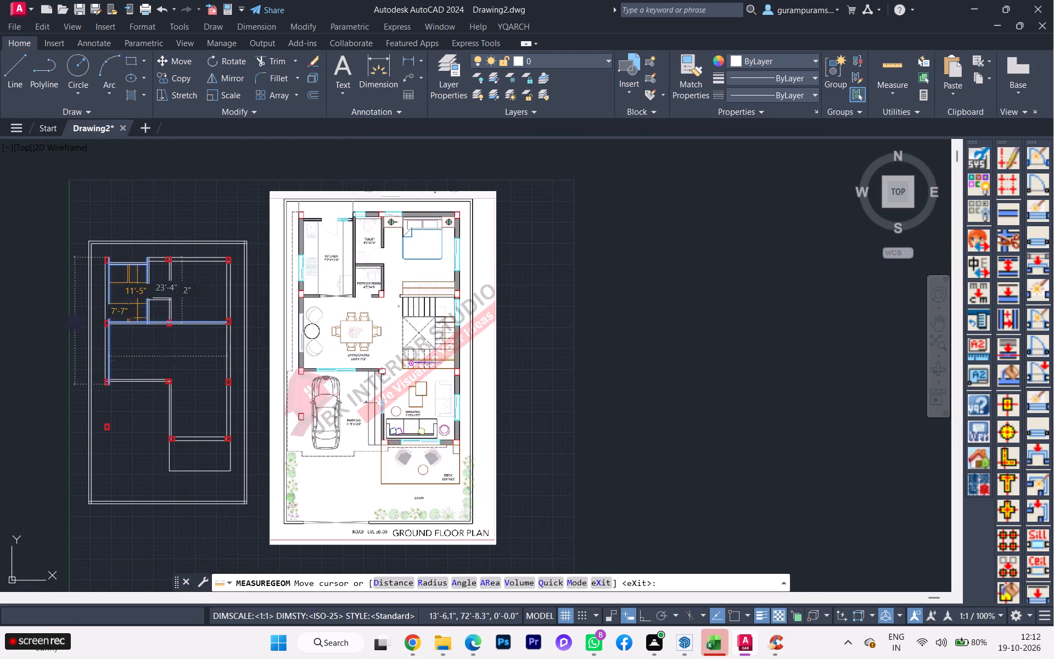
key("Escape")
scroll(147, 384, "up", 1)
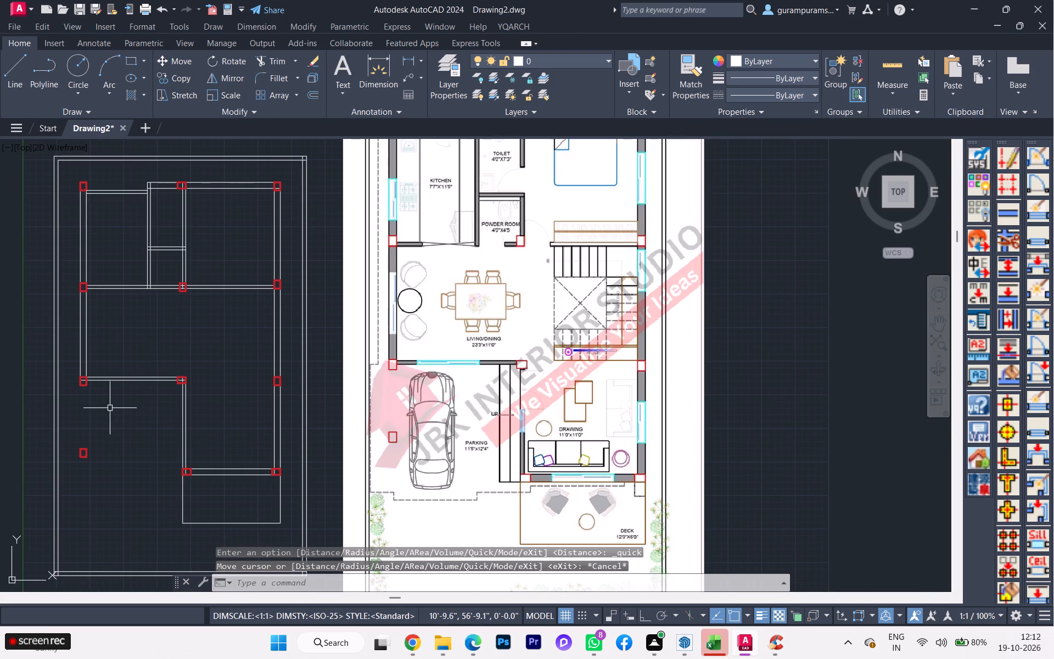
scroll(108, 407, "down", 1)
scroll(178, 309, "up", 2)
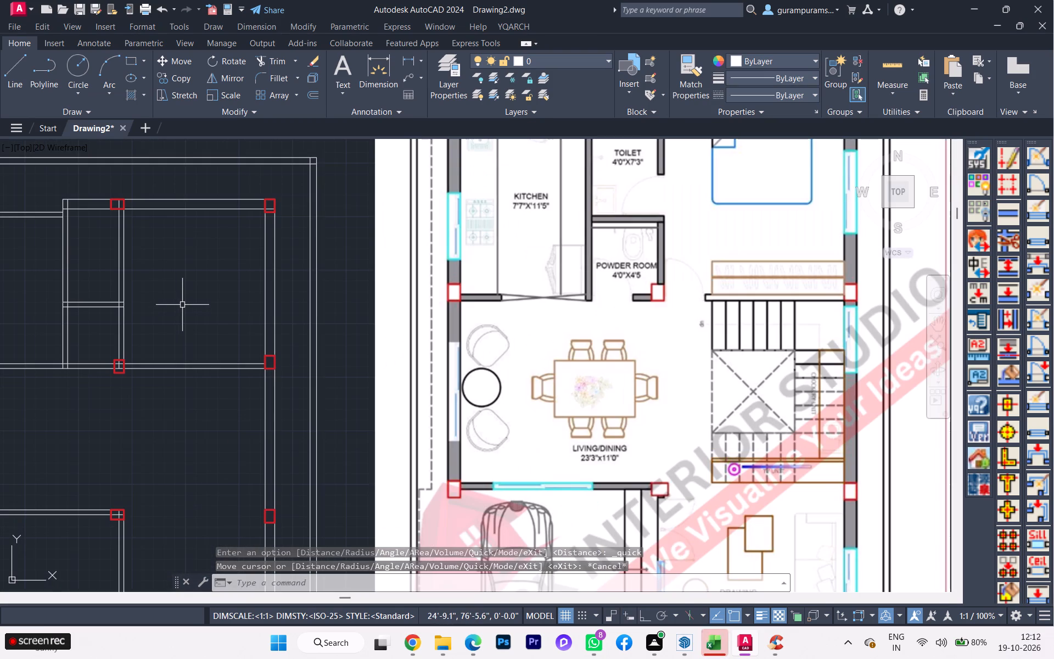
Compare the redrawn ground floor walls, partitions and columns with the reference plan beside them.
scroll(187, 305, "down", 1)
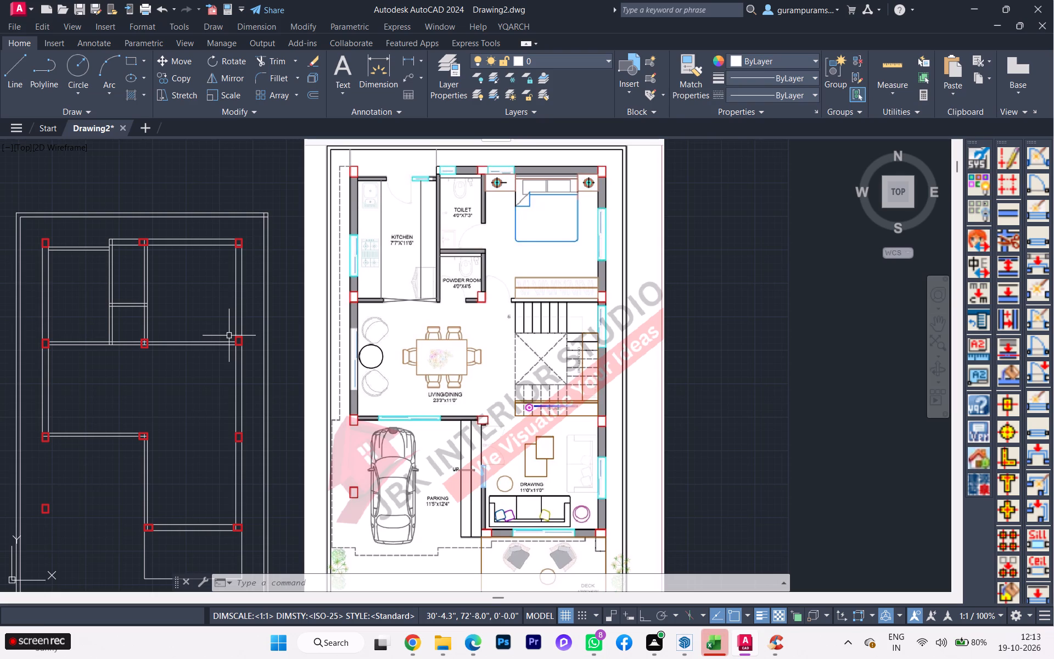
scroll(265, 329, "down", 1)
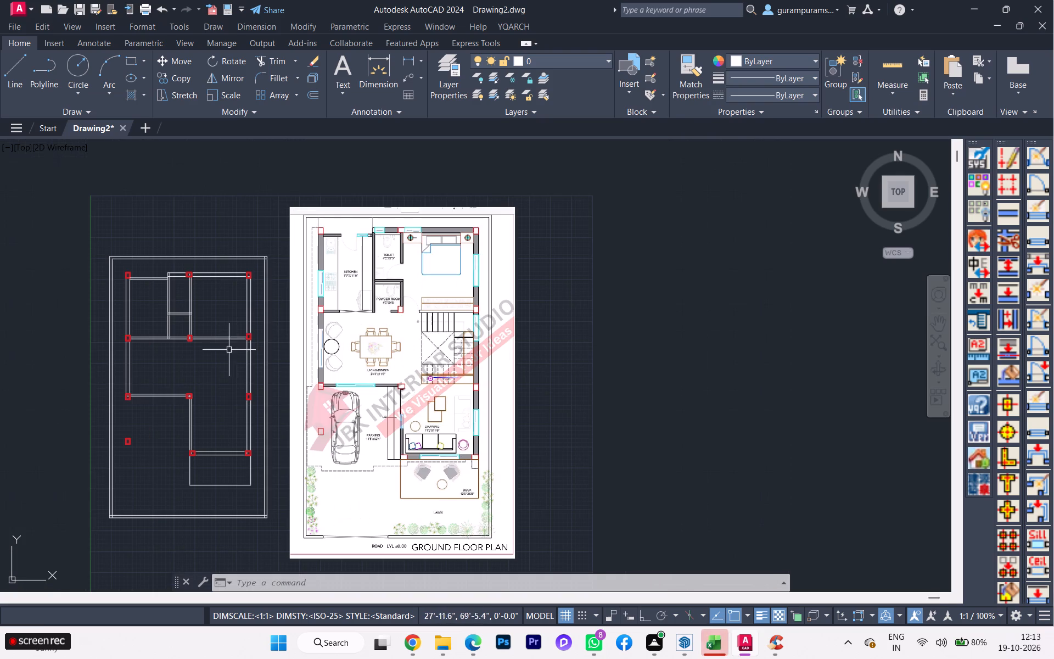
scroll(215, 355, "up", 1)
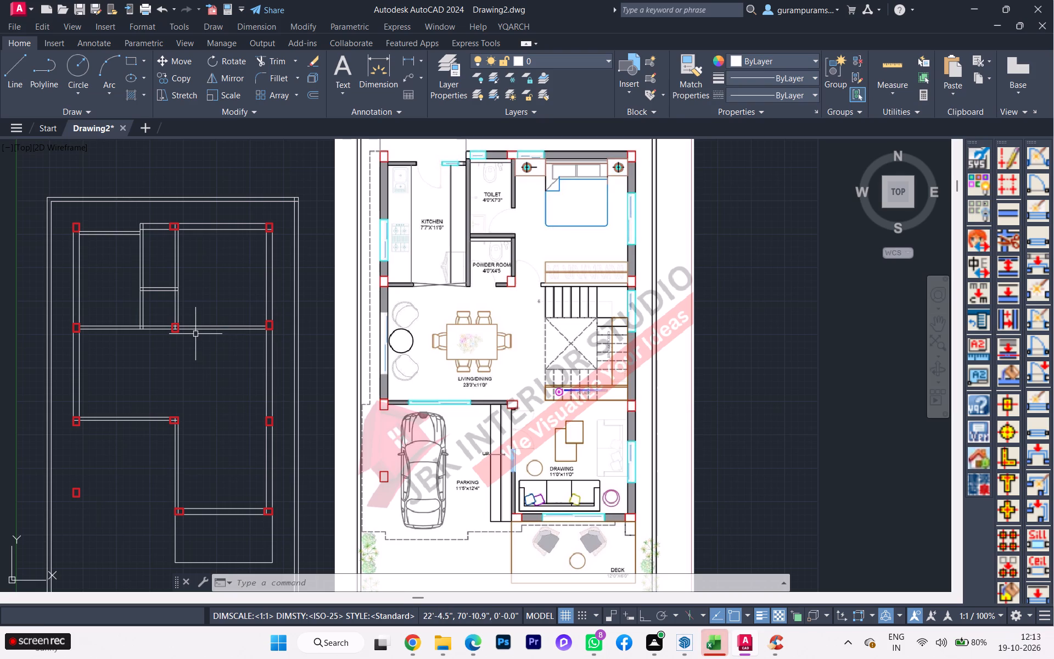
scroll(427, 284, "up", 1)
scroll(575, 242, "up", 1)
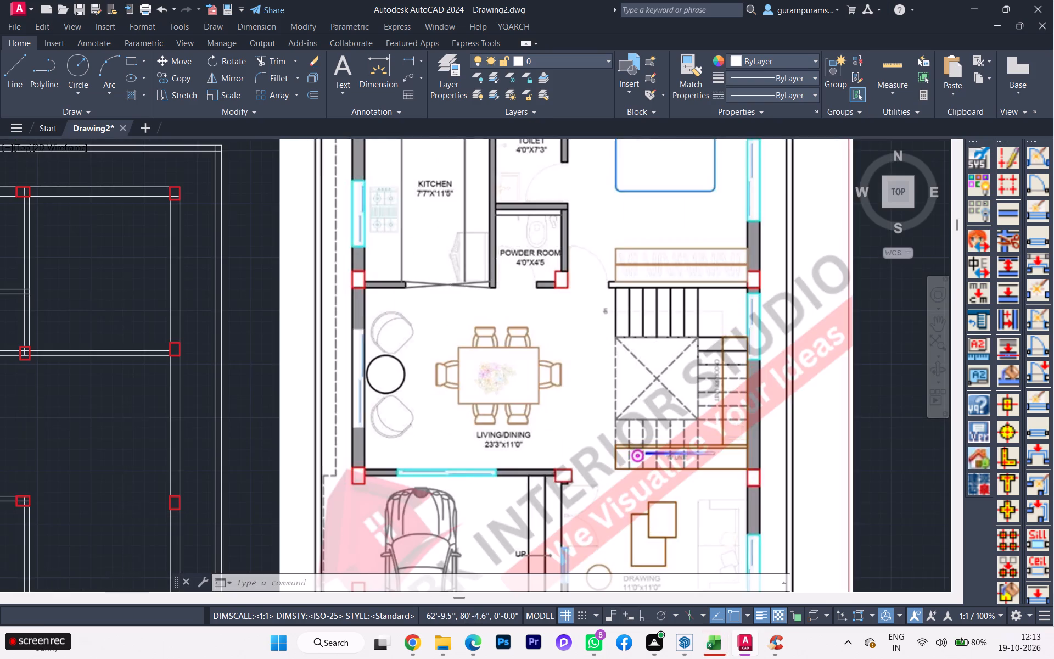
scroll(575, 241, "up", 1)
scroll(570, 244, "down", 2)
scroll(557, 249, "up", 1)
scroll(557, 249, "down", 2)
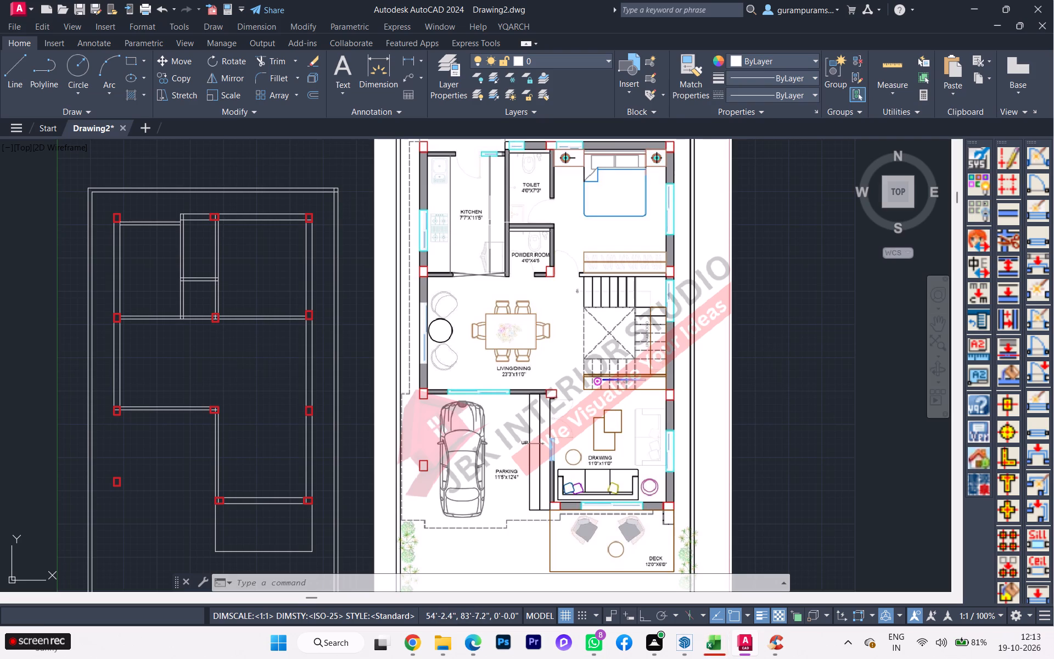
scroll(413, 210, "down", 2)
scroll(413, 210, "up", 1)
scroll(413, 210, "down", 1)
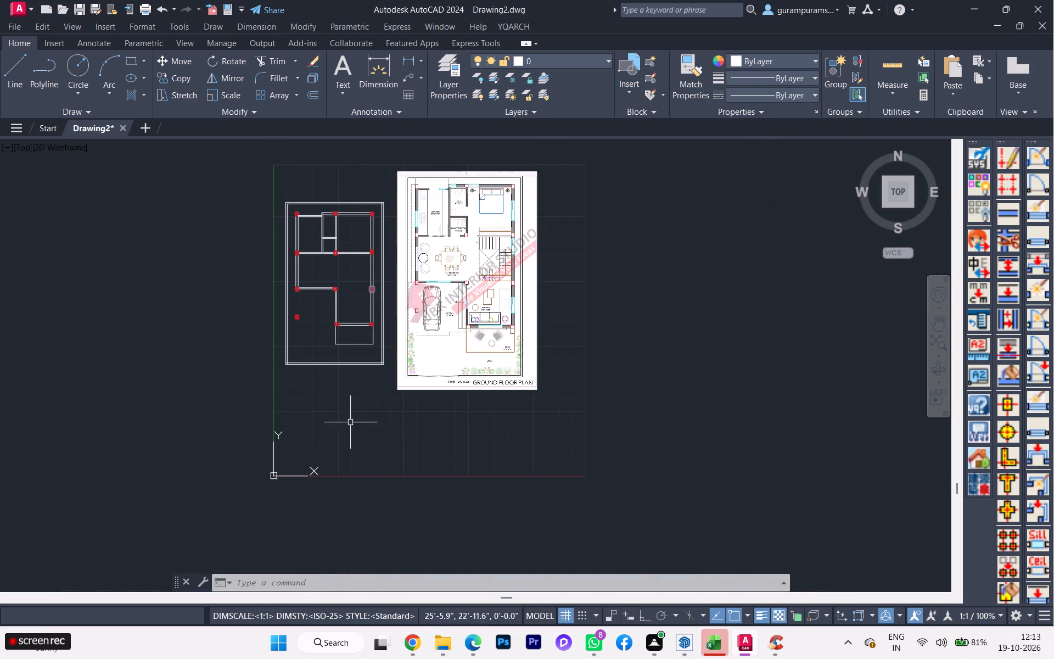
Switch to the workbook PDF in Edge and examine the ground floor plan on page 68, from kitchen to deck.
left_click(472, 588)
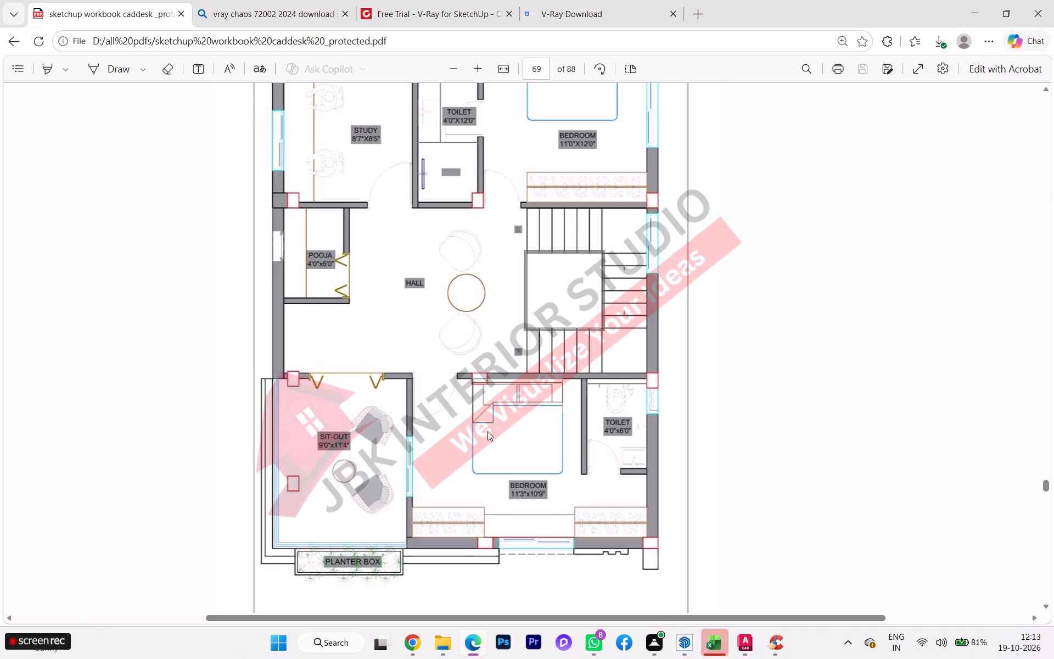
scroll(441, 308, "up", 2)
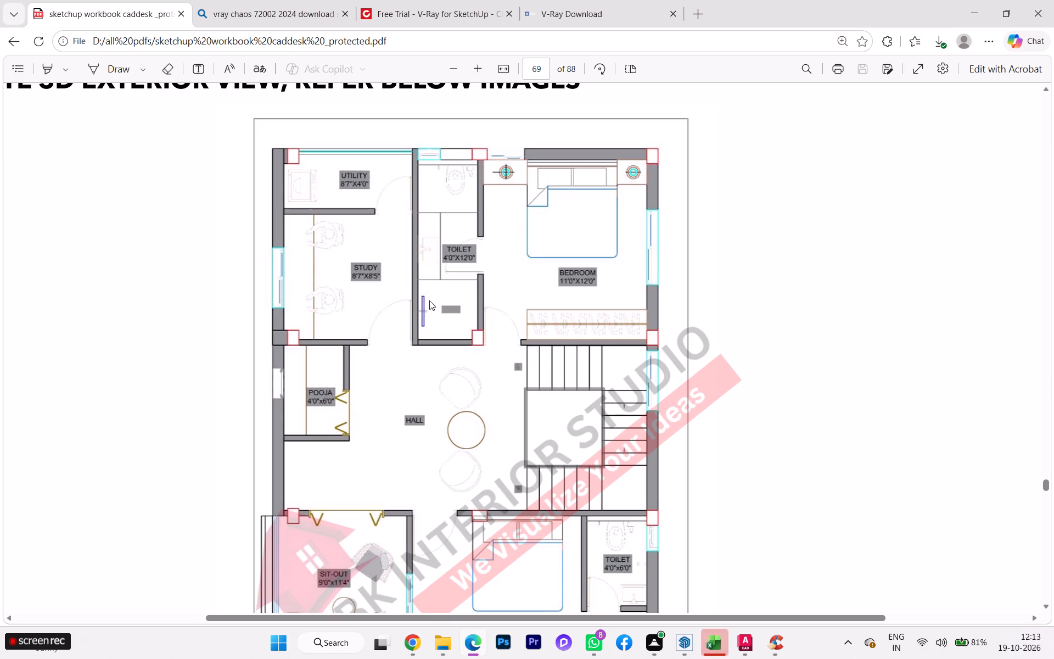
scroll(429, 300, "up", 2)
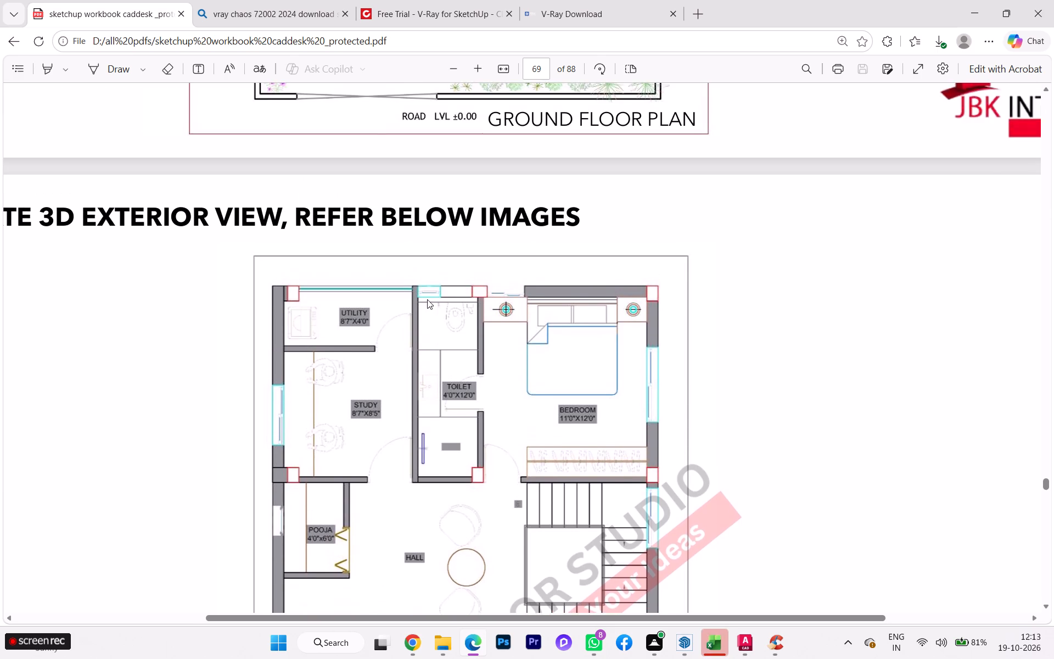
scroll(427, 299, "up", 6)
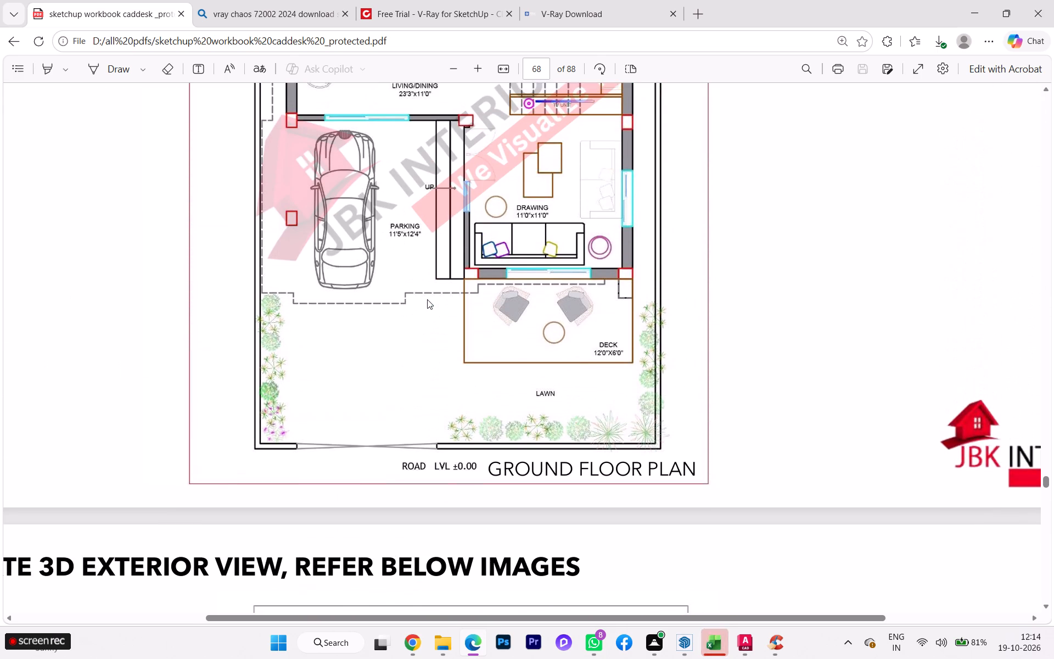
scroll(427, 299, "up", 2)
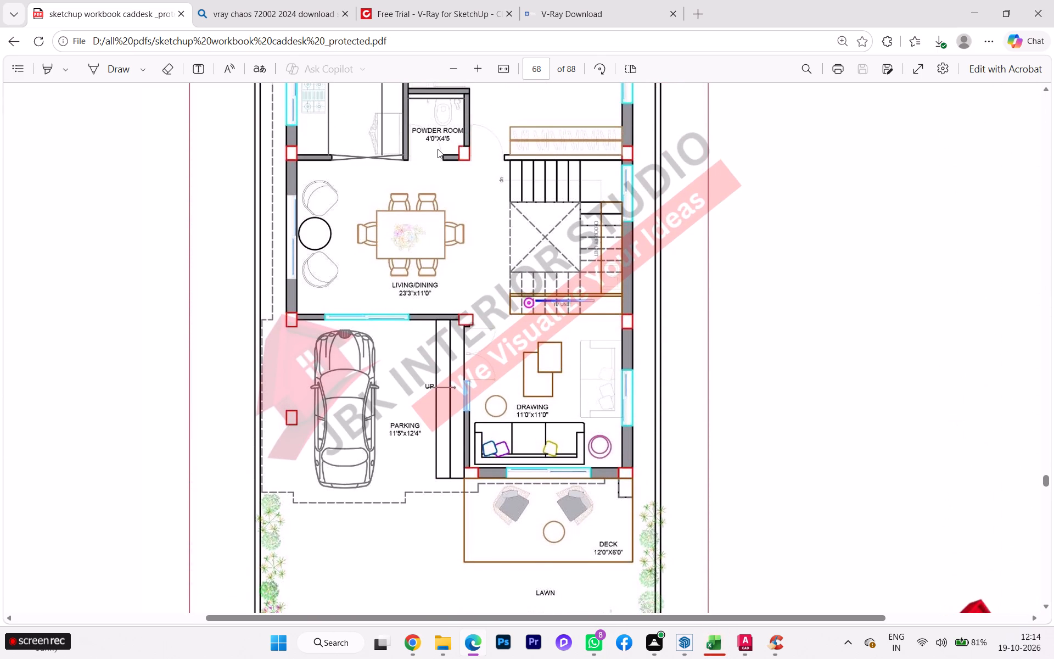
scroll(438, 230, "up", 1)
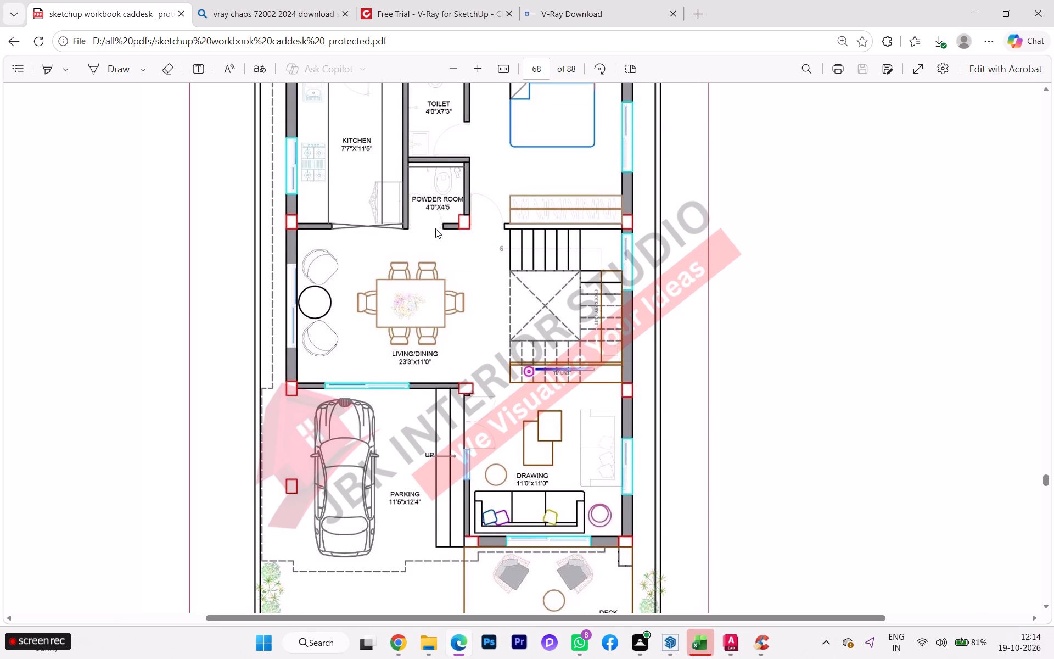
scroll(435, 228, "up", 2)
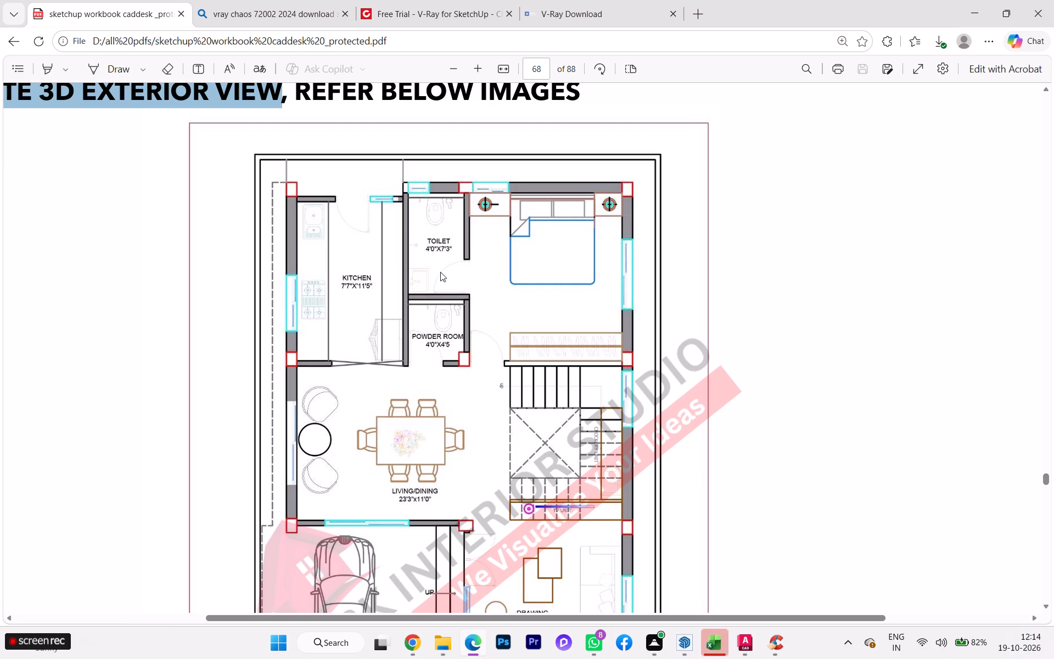
scroll(440, 272, "down", 3)
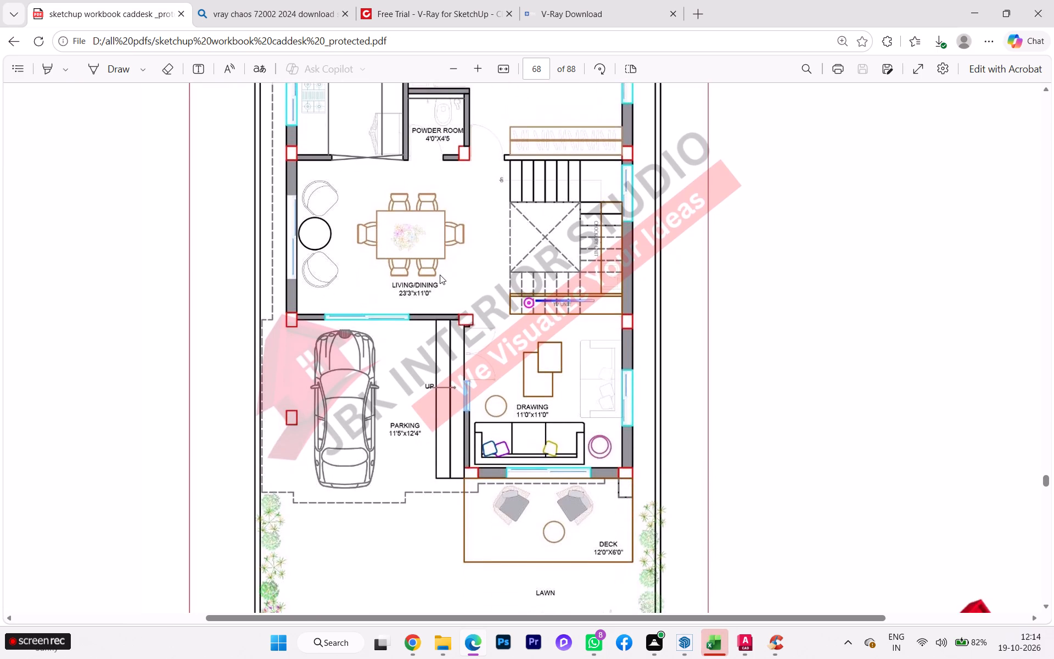
scroll(440, 275, "down", 3)
scroll(438, 280, "up", 2)
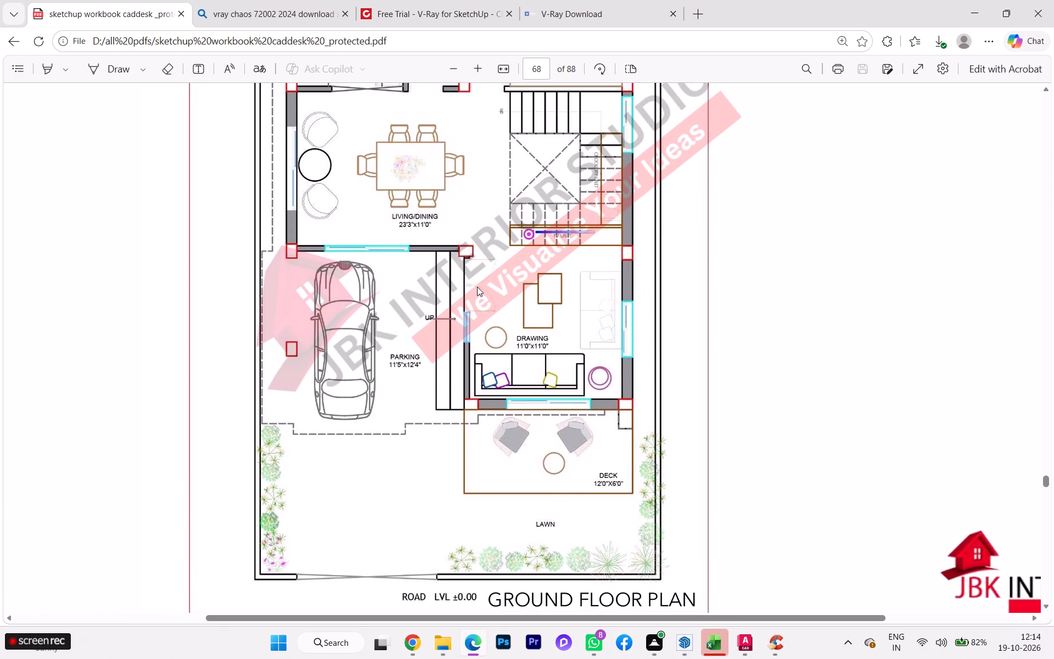
scroll(479, 287, "up", 2)
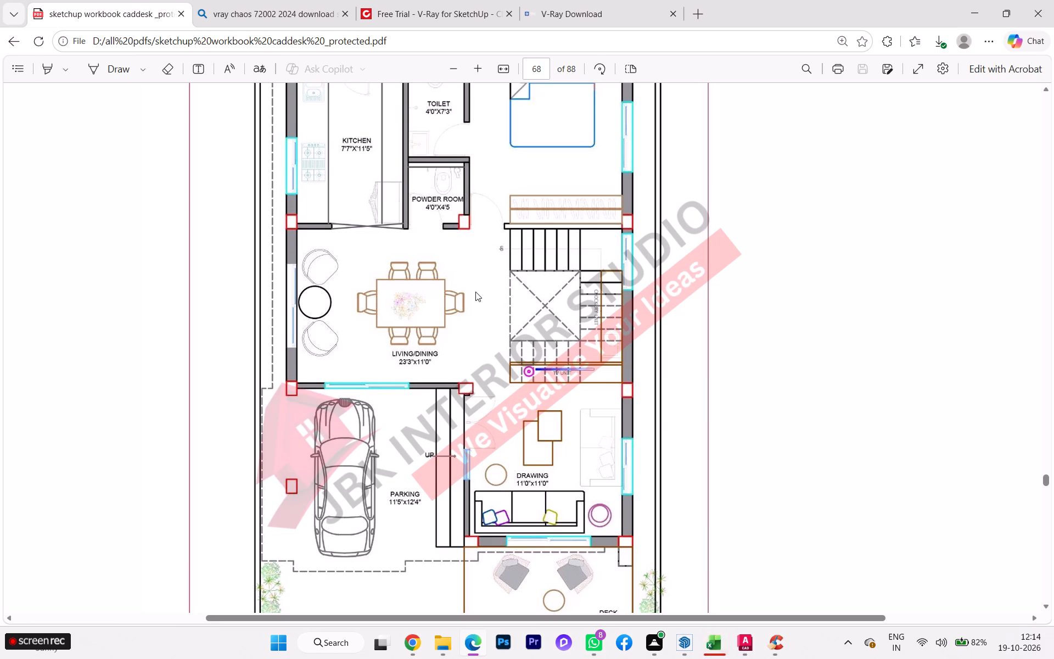
scroll(475, 292, "up", 2)
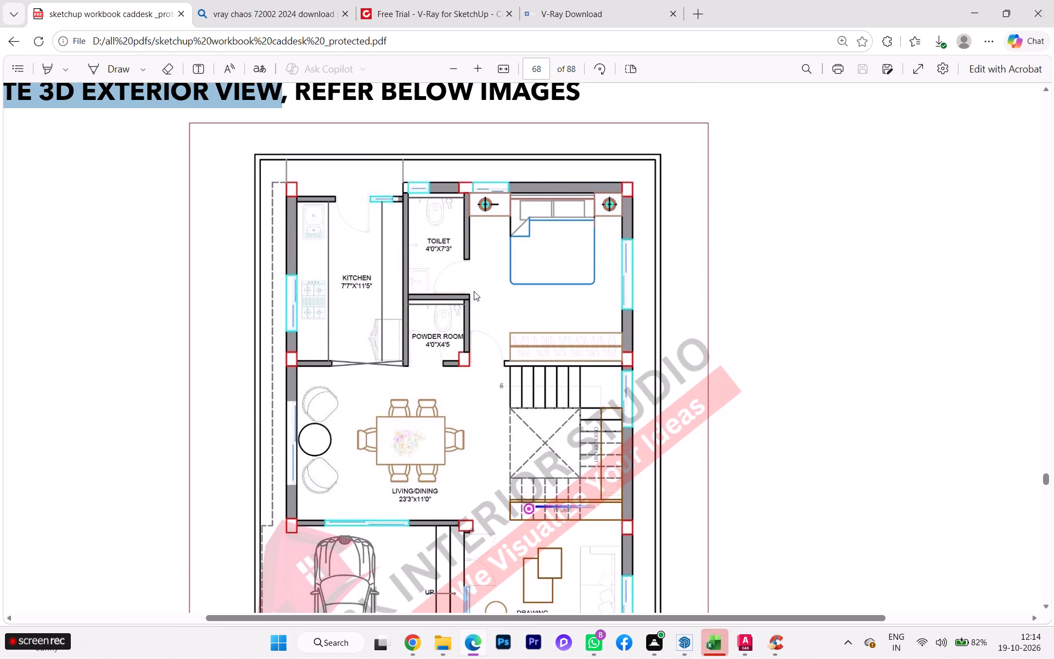
scroll(547, 314, "down", 1)
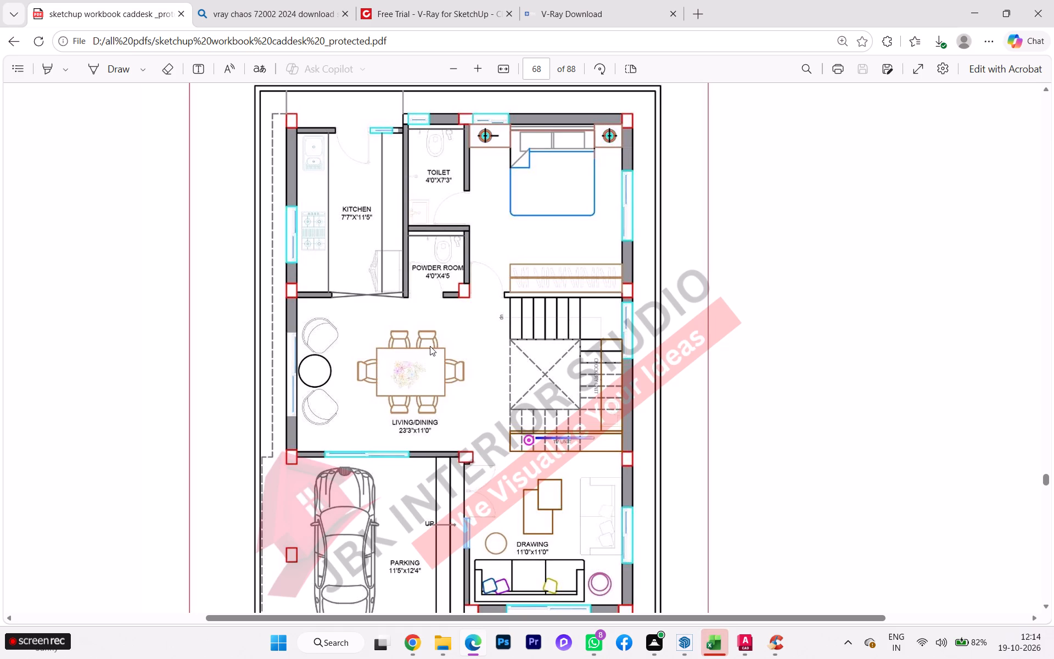
scroll(430, 346, "down", 1)
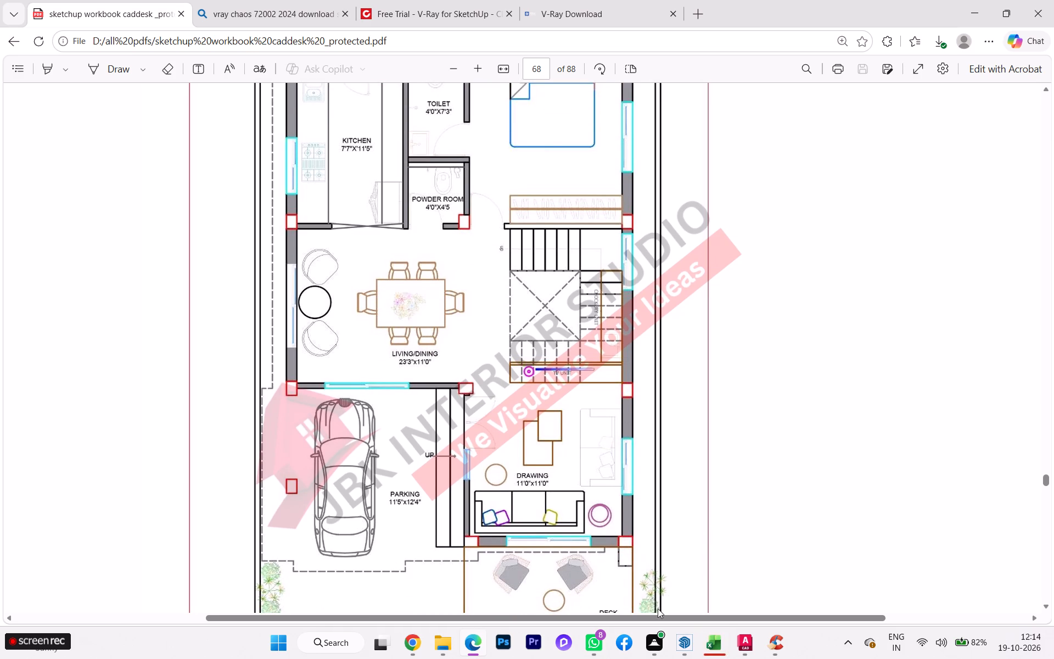
scroll(635, 455, "down", 3)
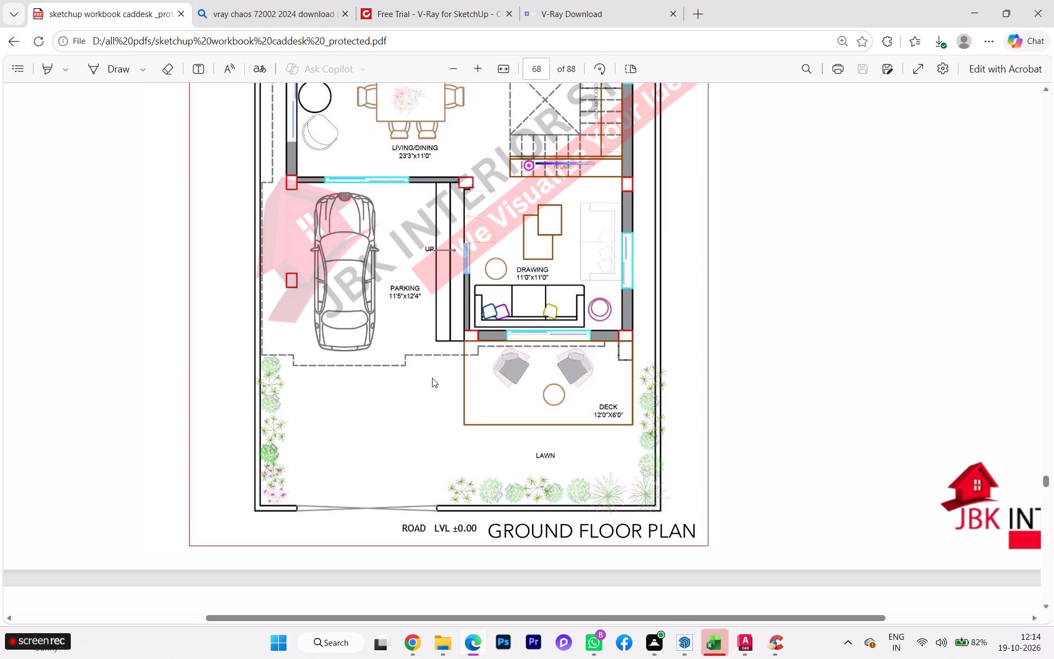
scroll(398, 386, "down", 1)
scroll(398, 386, "up", 3)
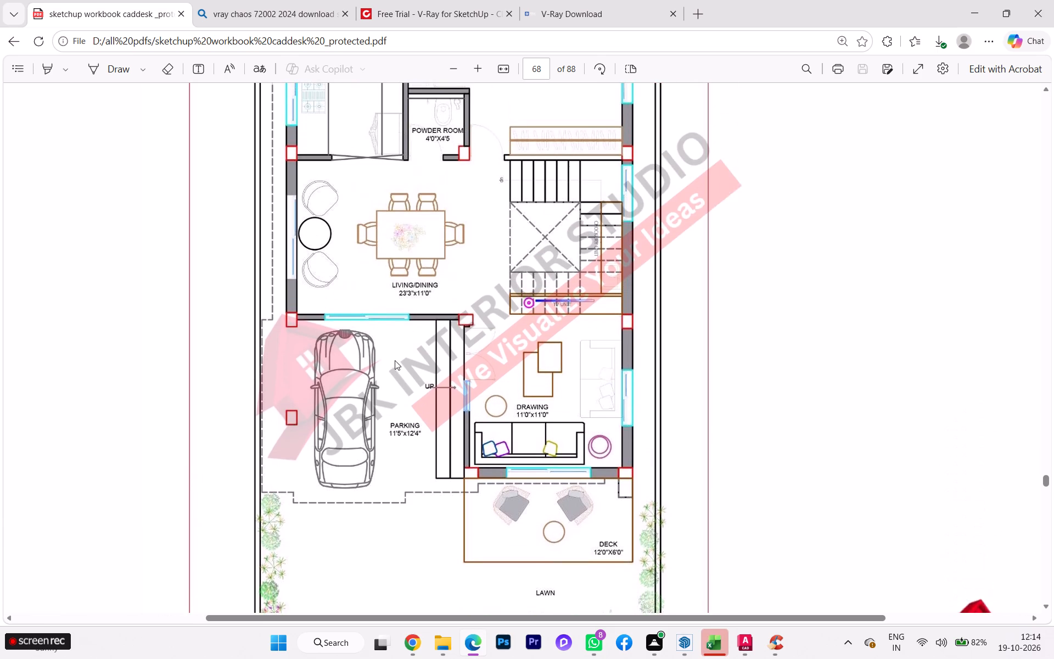
scroll(395, 360, "up", 1)
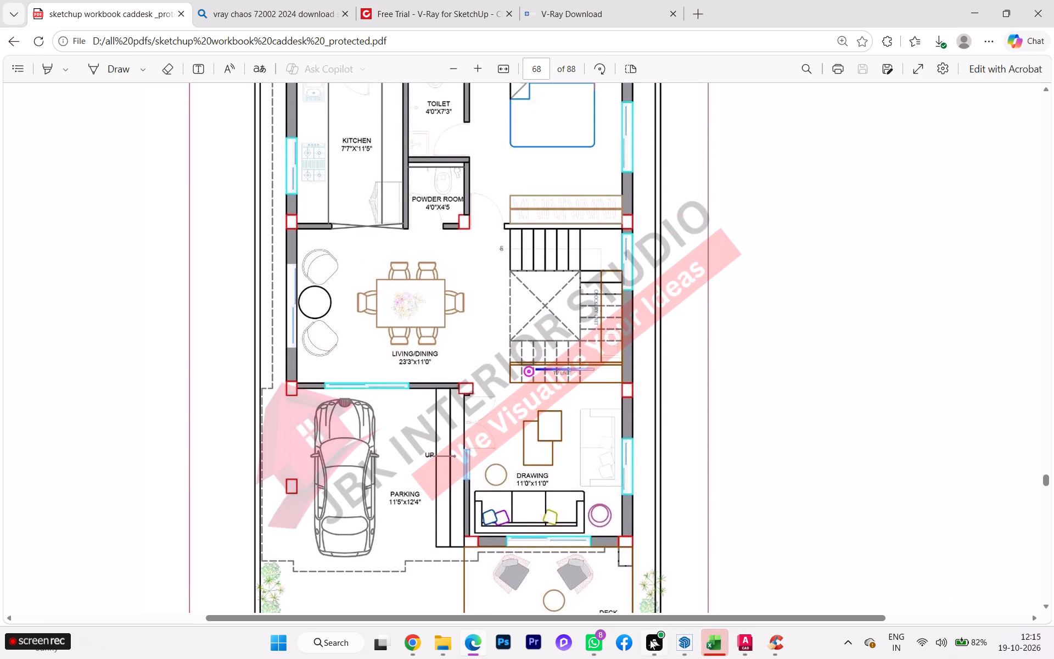
Switch back to AutoCAD and erase the ground floor plan reference image beside the drawing.
left_click(711, 579)
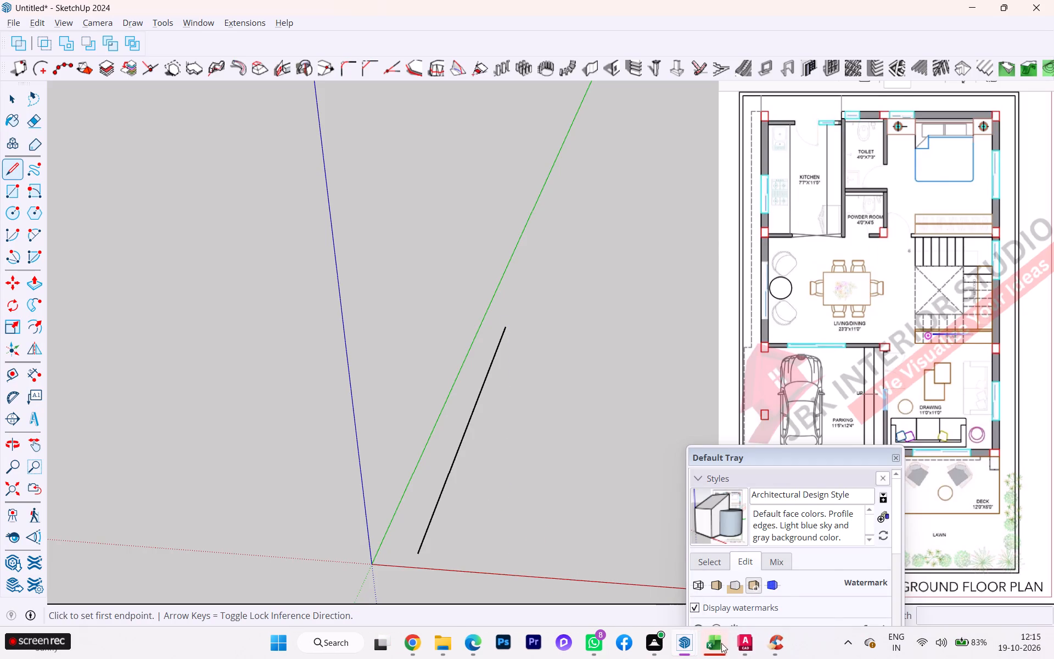
left_click(742, 580)
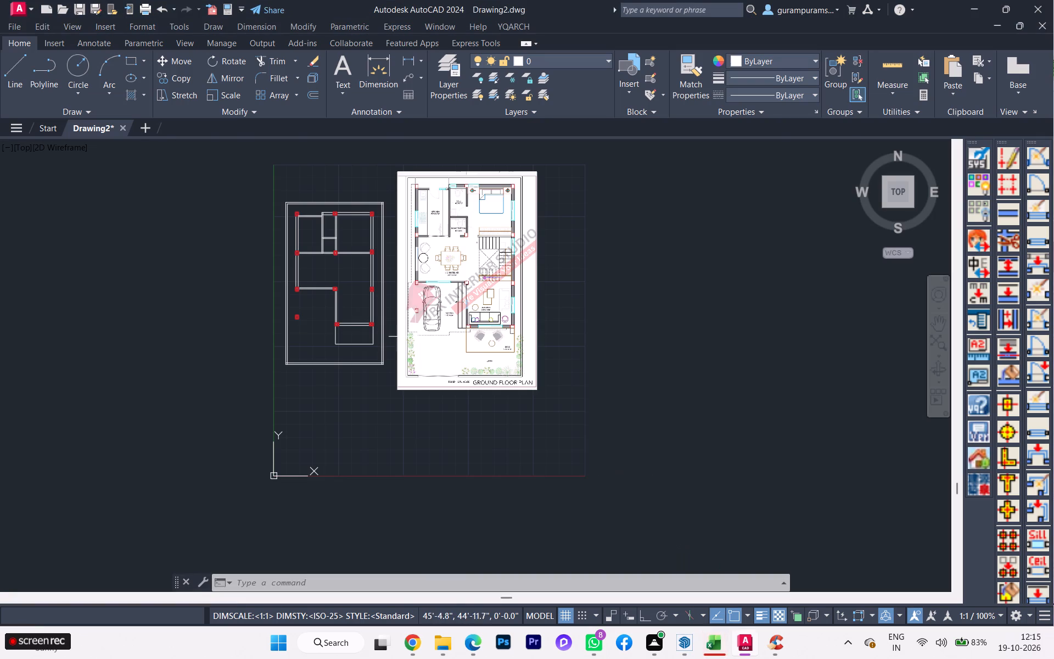
scroll(415, 337, "up", 2)
scroll(422, 339, "down", 2)
scroll(480, 387, "up", 2)
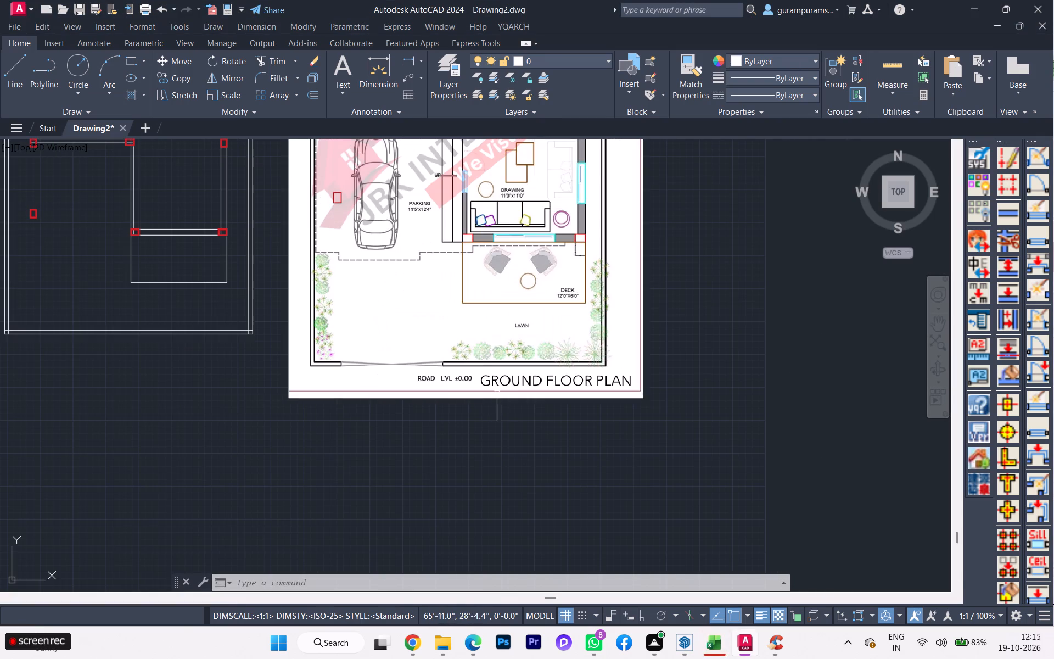
left_click(504, 400)
key("Delete")
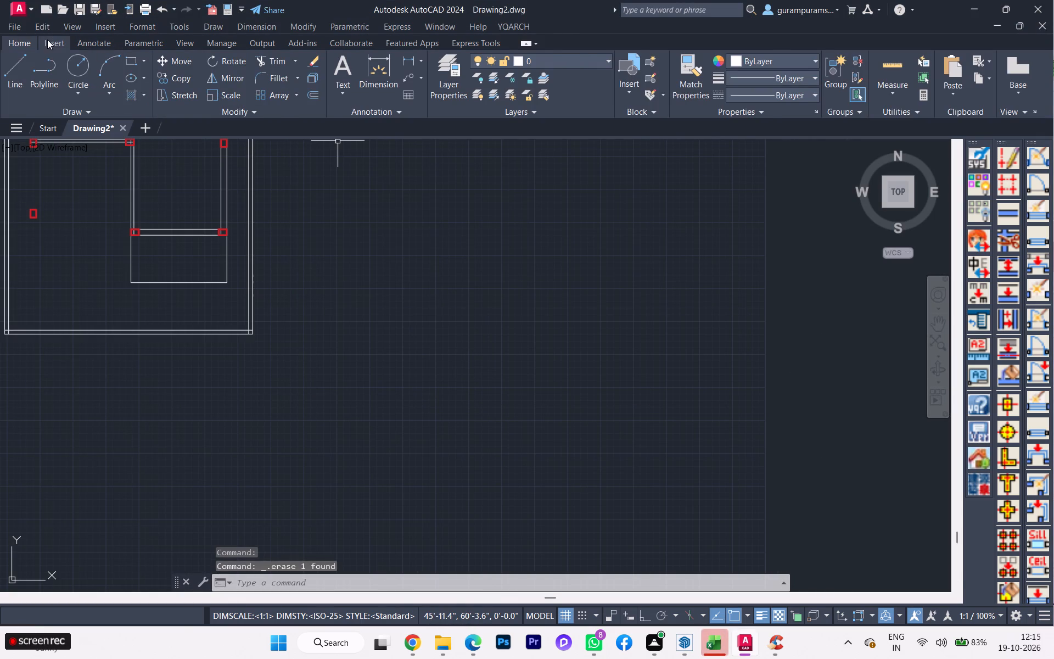
Switch to the workbook PDF in Edge and go to the floor plan with study and pooja on page 69.
left_click(47, 40)
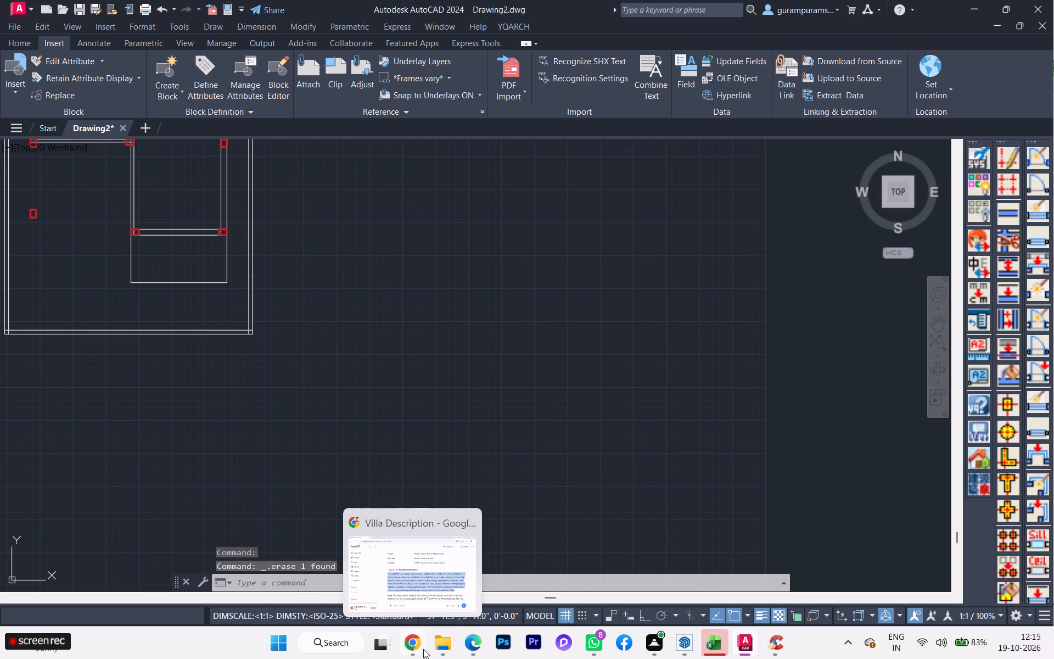
left_click(491, 587)
scroll(455, 422, "down", 1)
scroll(455, 424, "up", 2)
scroll(455, 427, "down", 3)
scroll(455, 428, "up", 1)
scroll(455, 428, "down", 1)
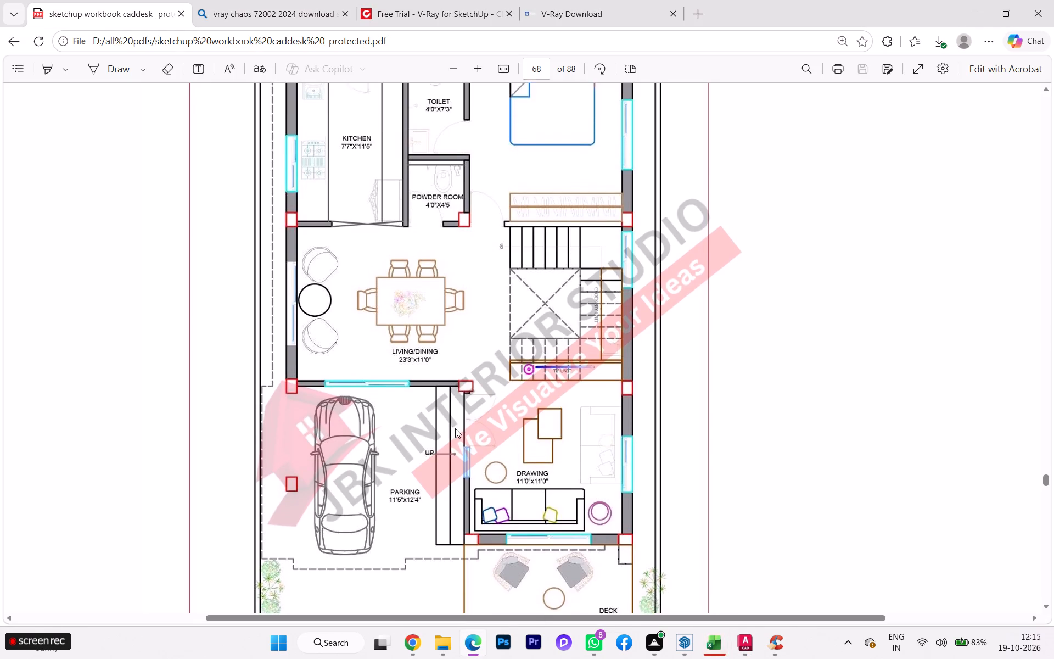
scroll(456, 434, "down", 9)
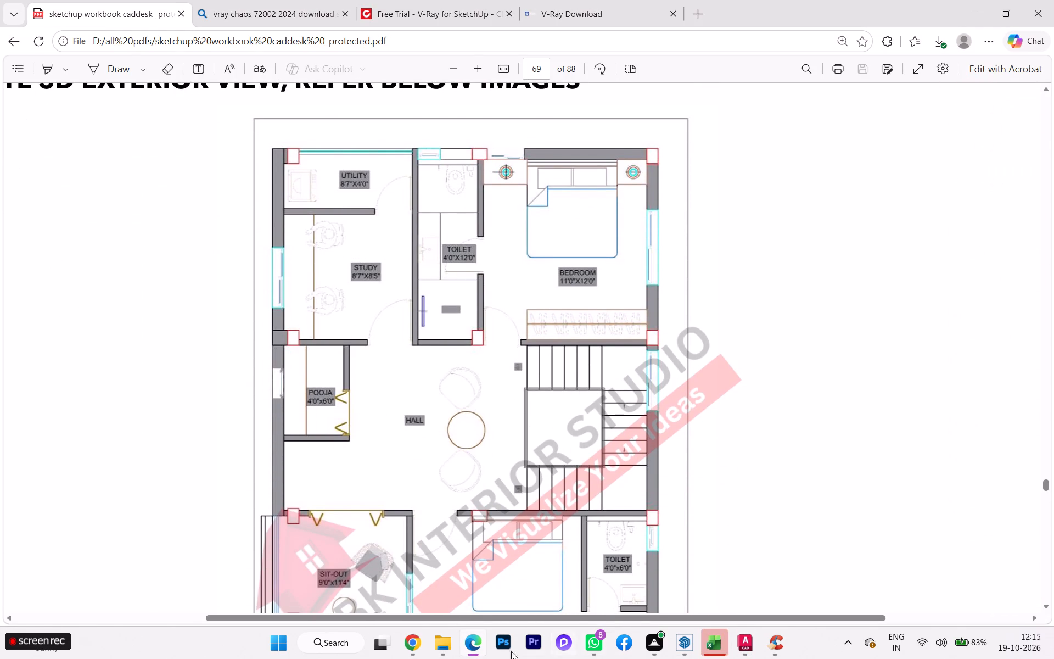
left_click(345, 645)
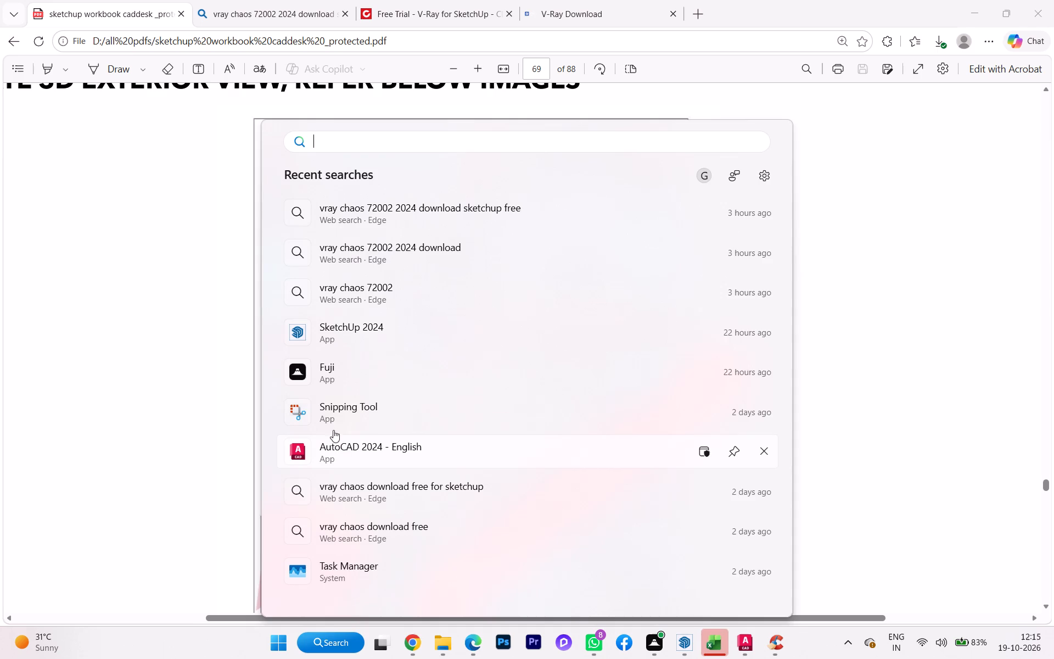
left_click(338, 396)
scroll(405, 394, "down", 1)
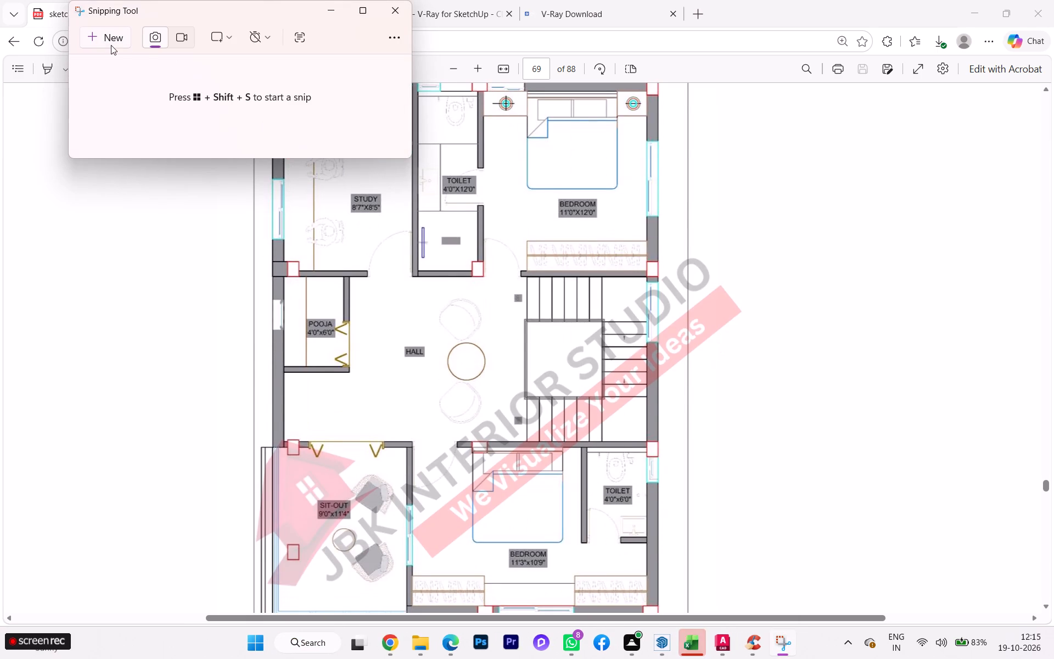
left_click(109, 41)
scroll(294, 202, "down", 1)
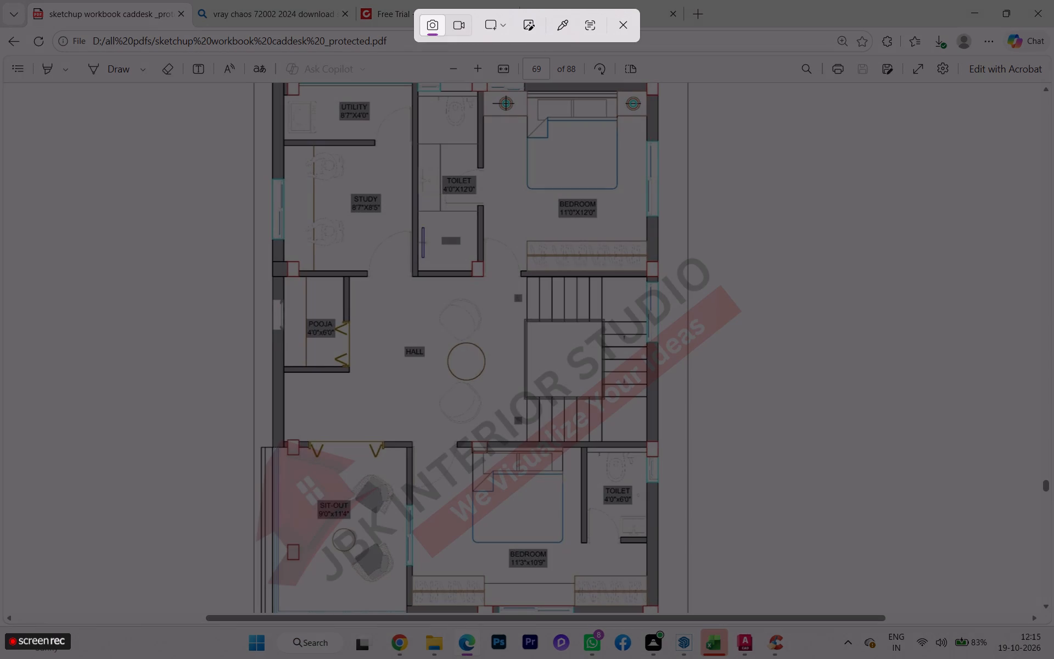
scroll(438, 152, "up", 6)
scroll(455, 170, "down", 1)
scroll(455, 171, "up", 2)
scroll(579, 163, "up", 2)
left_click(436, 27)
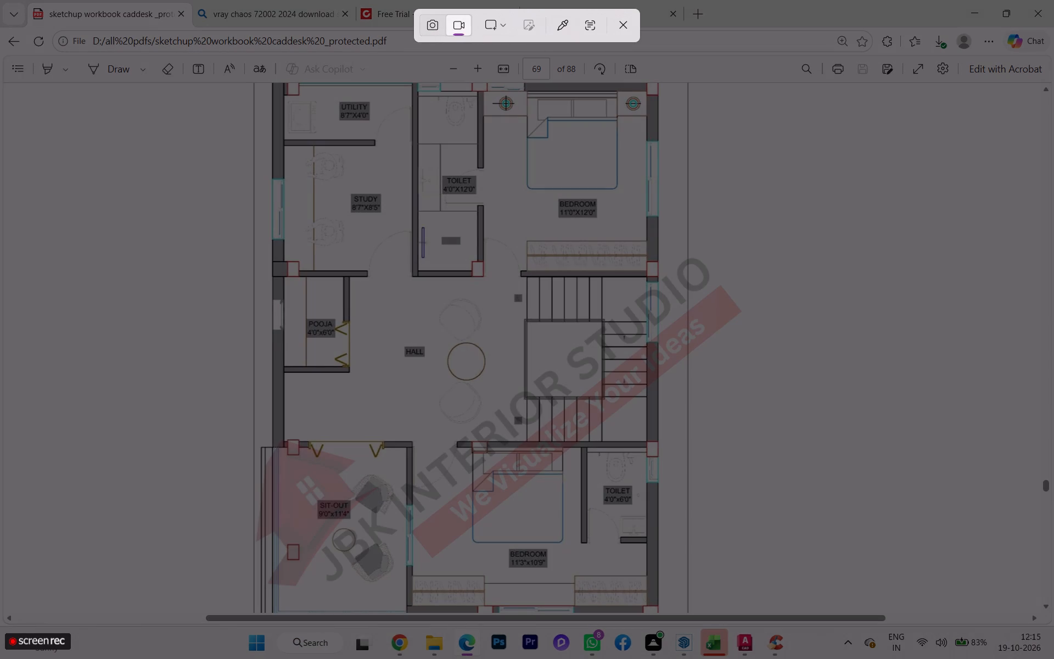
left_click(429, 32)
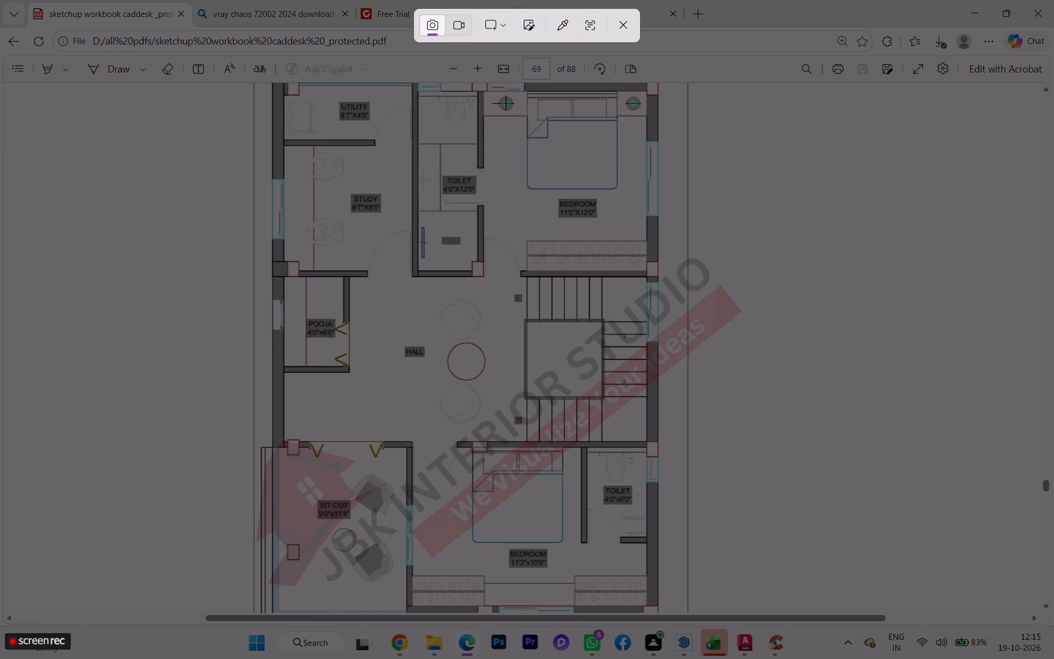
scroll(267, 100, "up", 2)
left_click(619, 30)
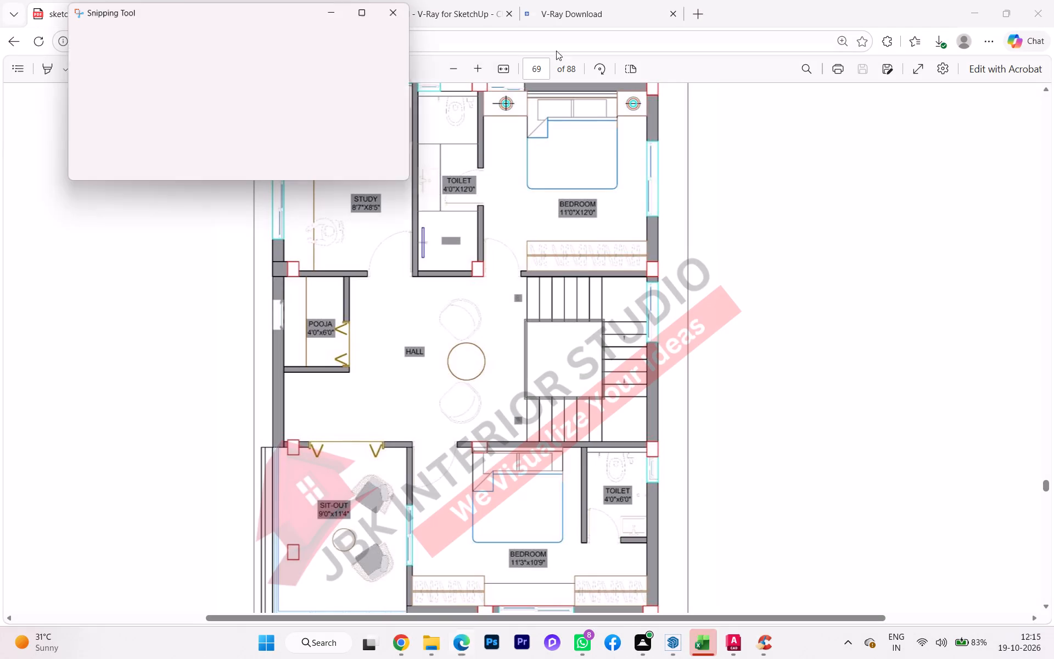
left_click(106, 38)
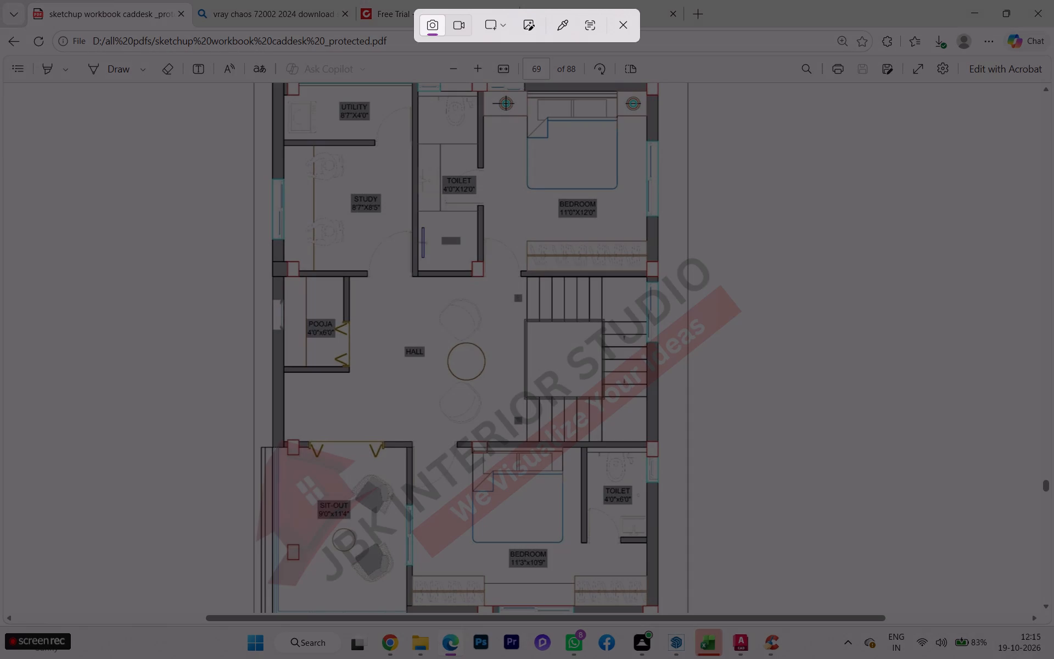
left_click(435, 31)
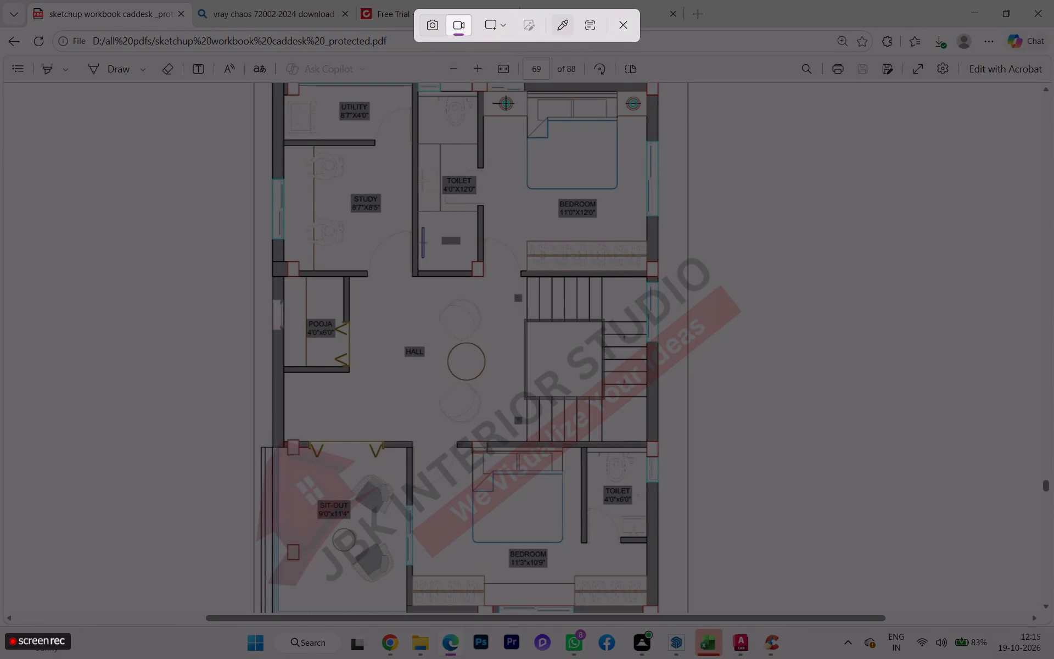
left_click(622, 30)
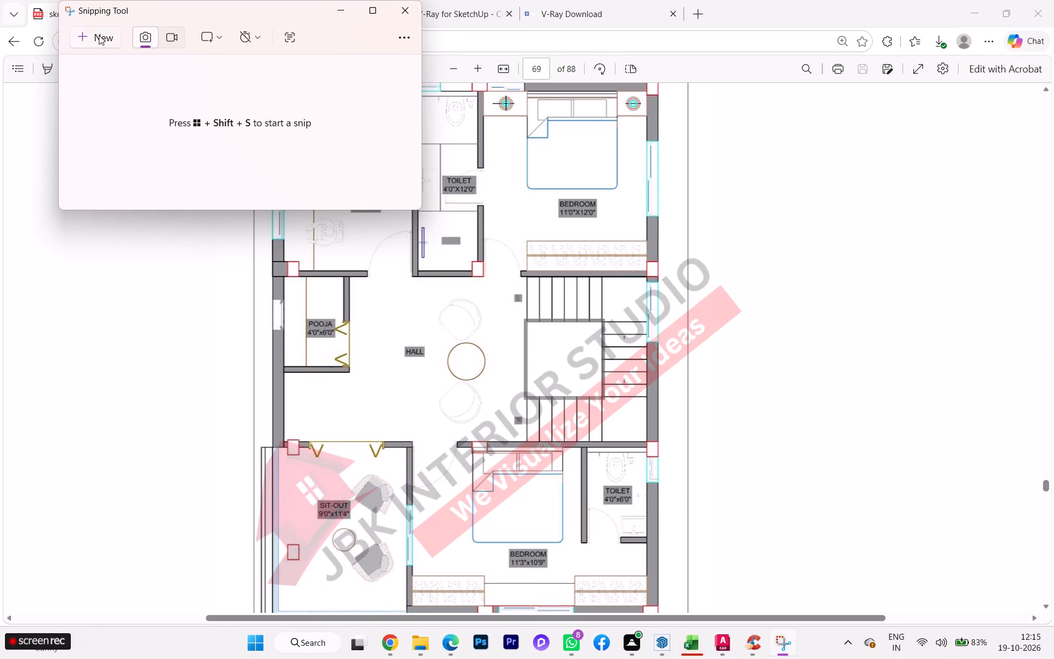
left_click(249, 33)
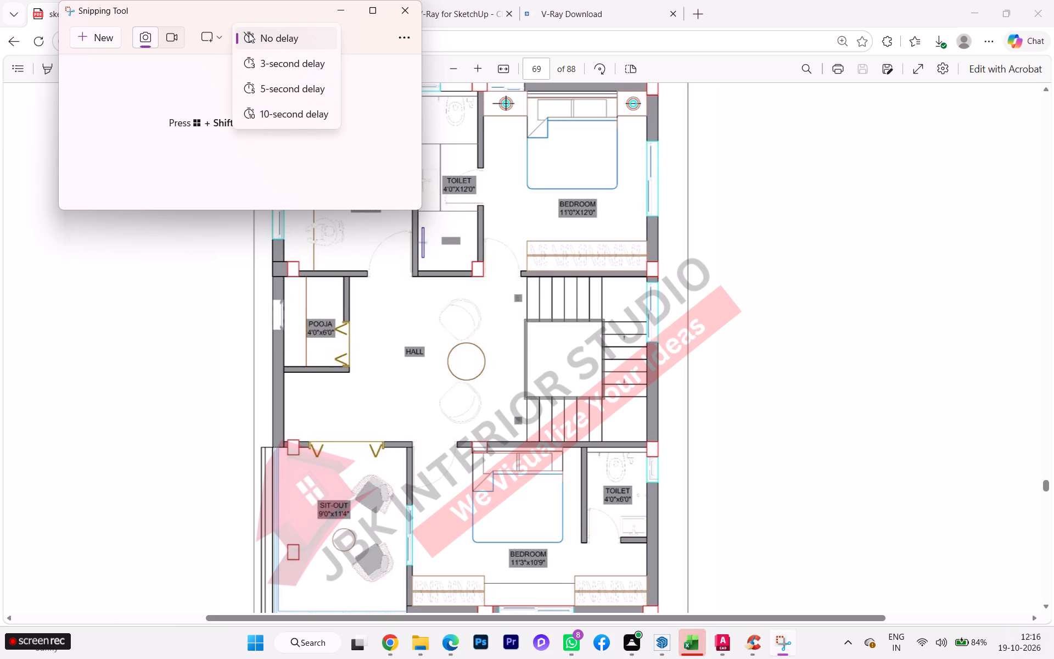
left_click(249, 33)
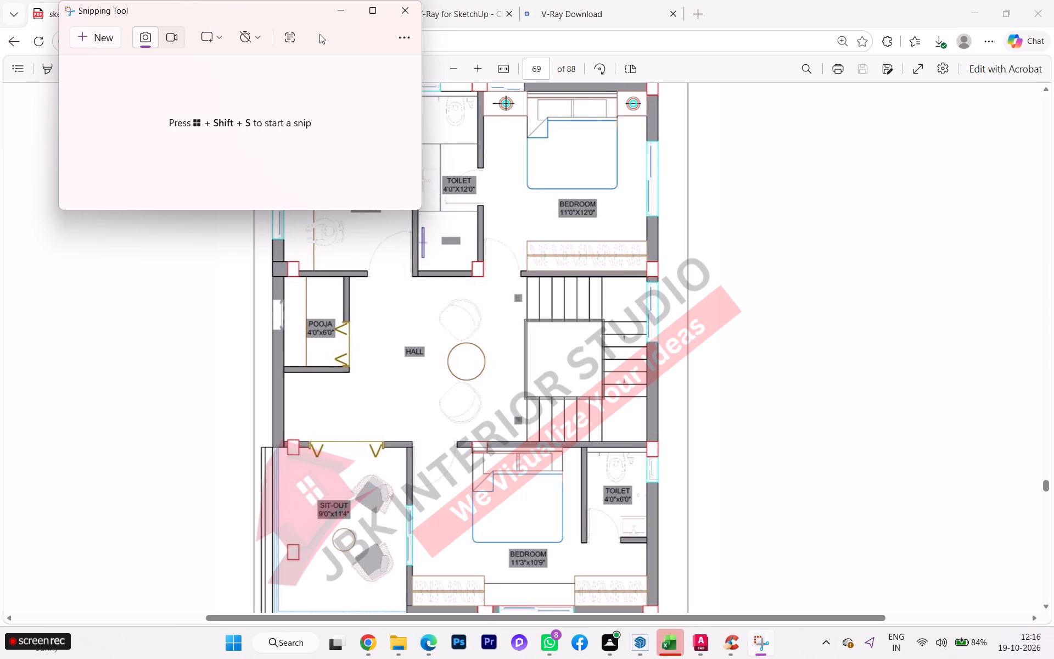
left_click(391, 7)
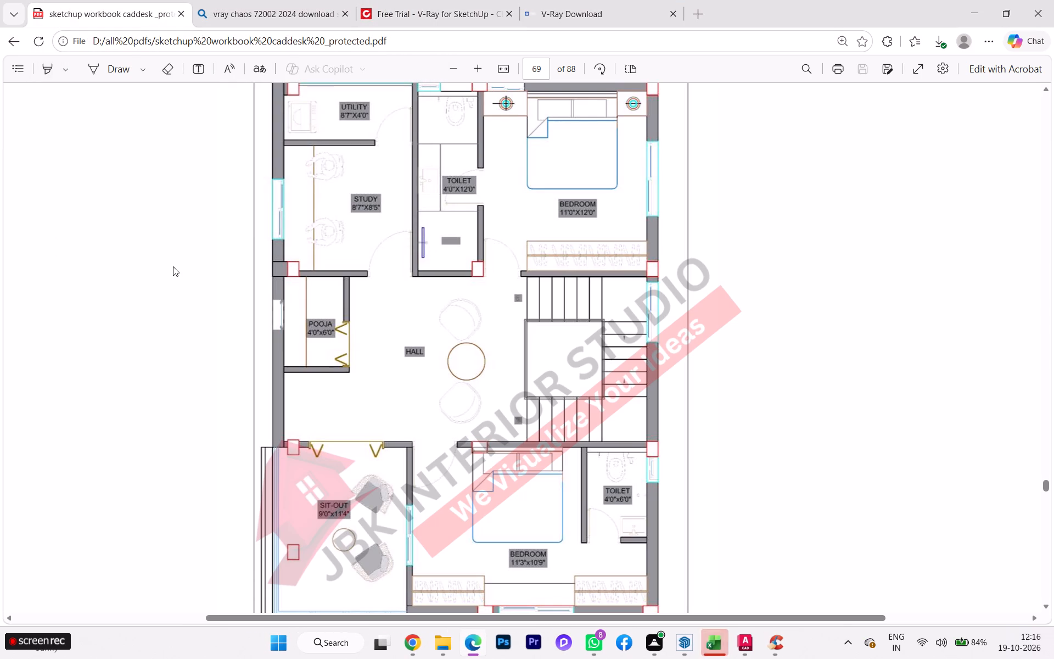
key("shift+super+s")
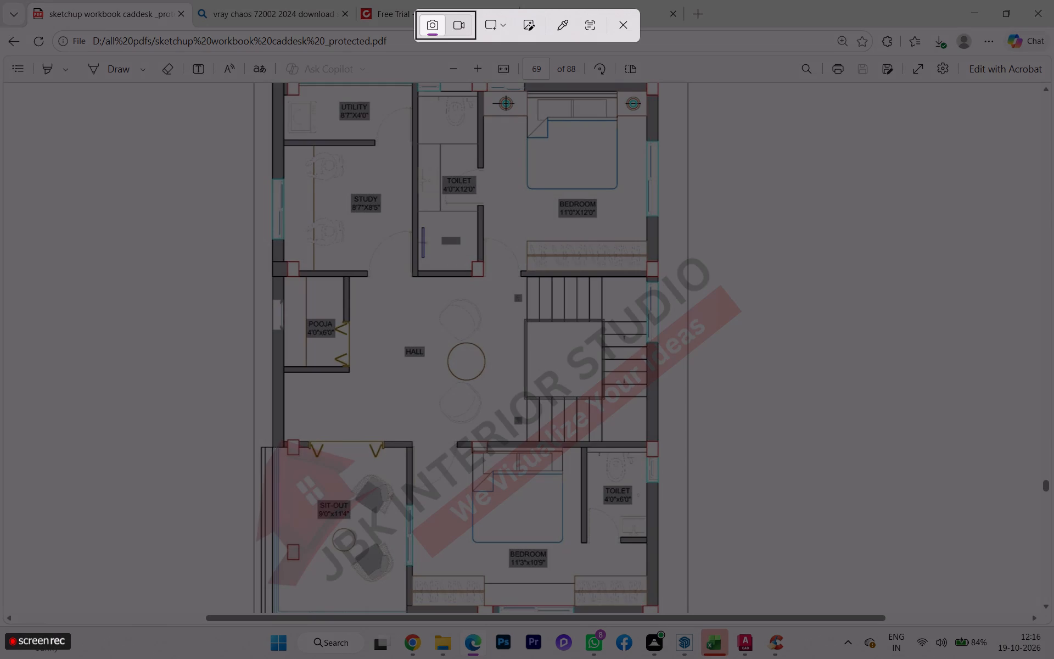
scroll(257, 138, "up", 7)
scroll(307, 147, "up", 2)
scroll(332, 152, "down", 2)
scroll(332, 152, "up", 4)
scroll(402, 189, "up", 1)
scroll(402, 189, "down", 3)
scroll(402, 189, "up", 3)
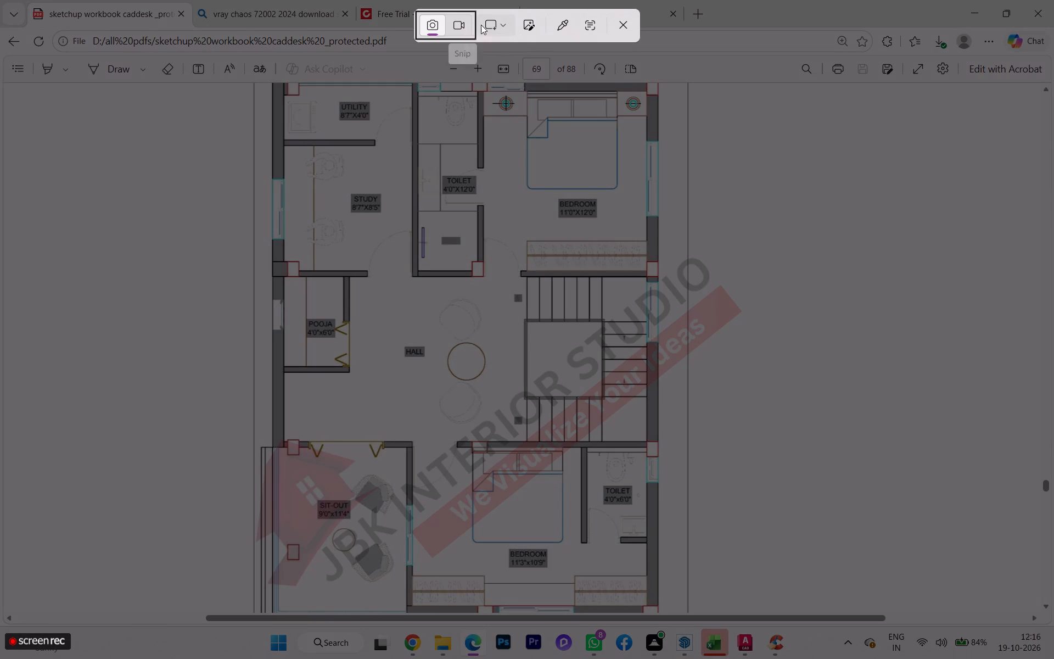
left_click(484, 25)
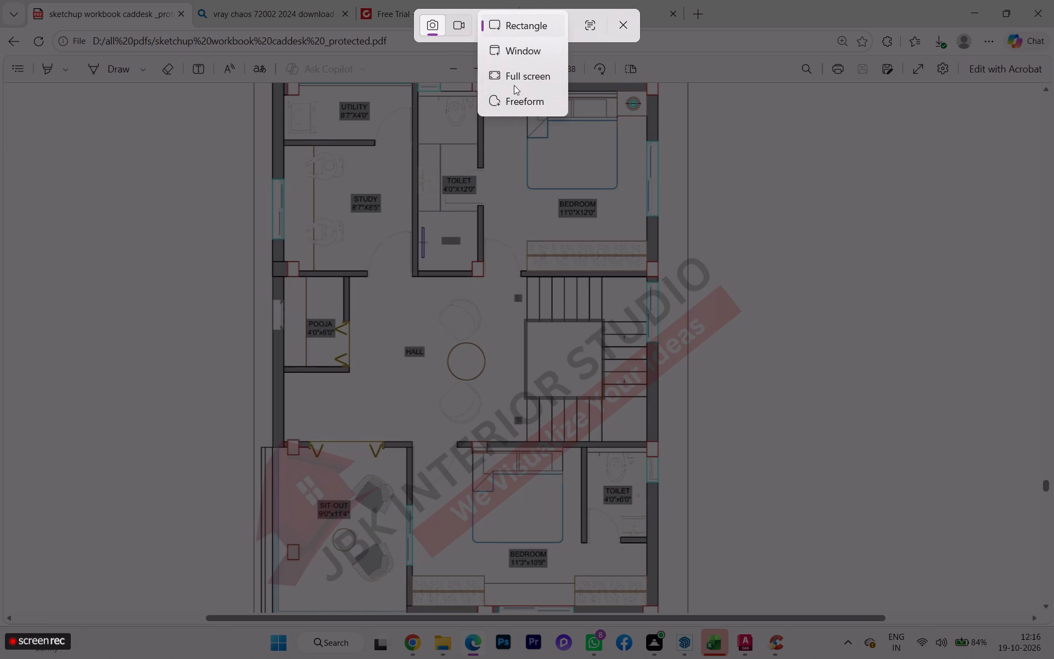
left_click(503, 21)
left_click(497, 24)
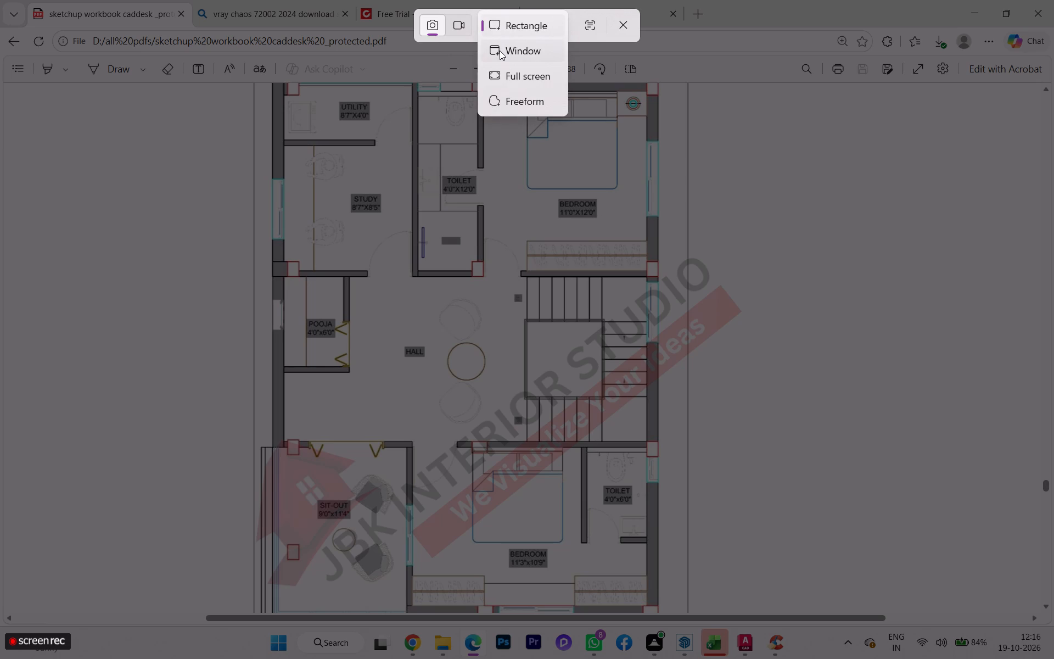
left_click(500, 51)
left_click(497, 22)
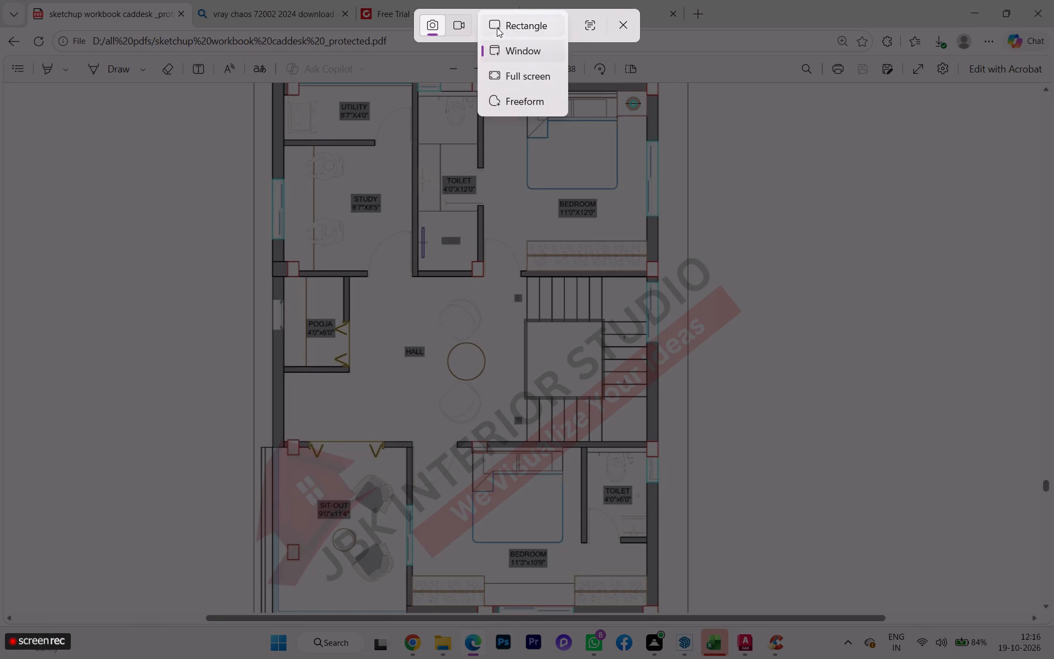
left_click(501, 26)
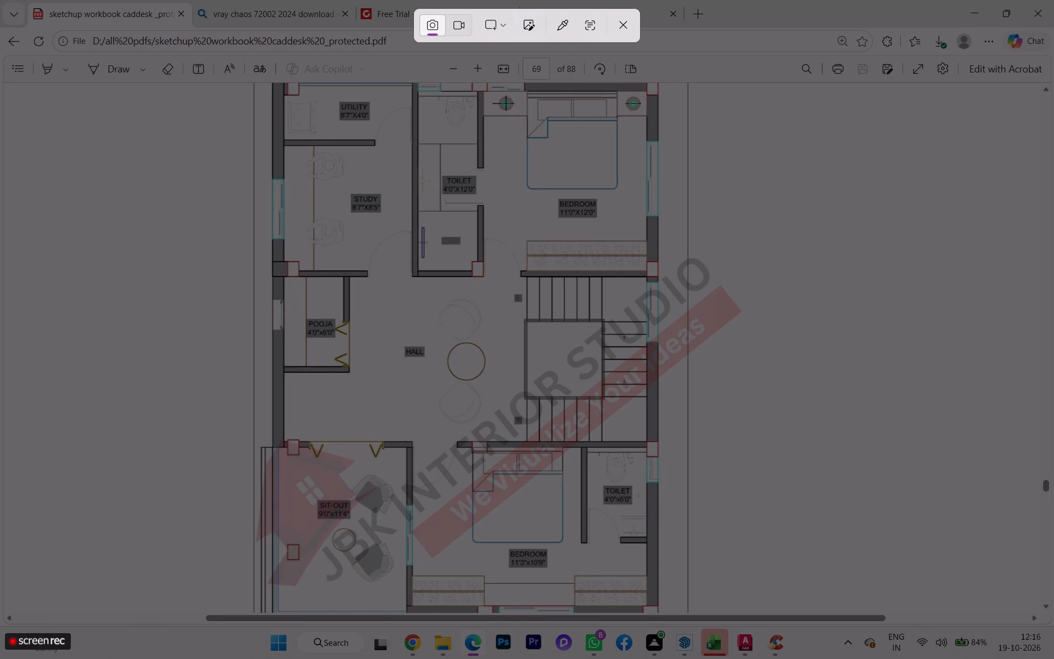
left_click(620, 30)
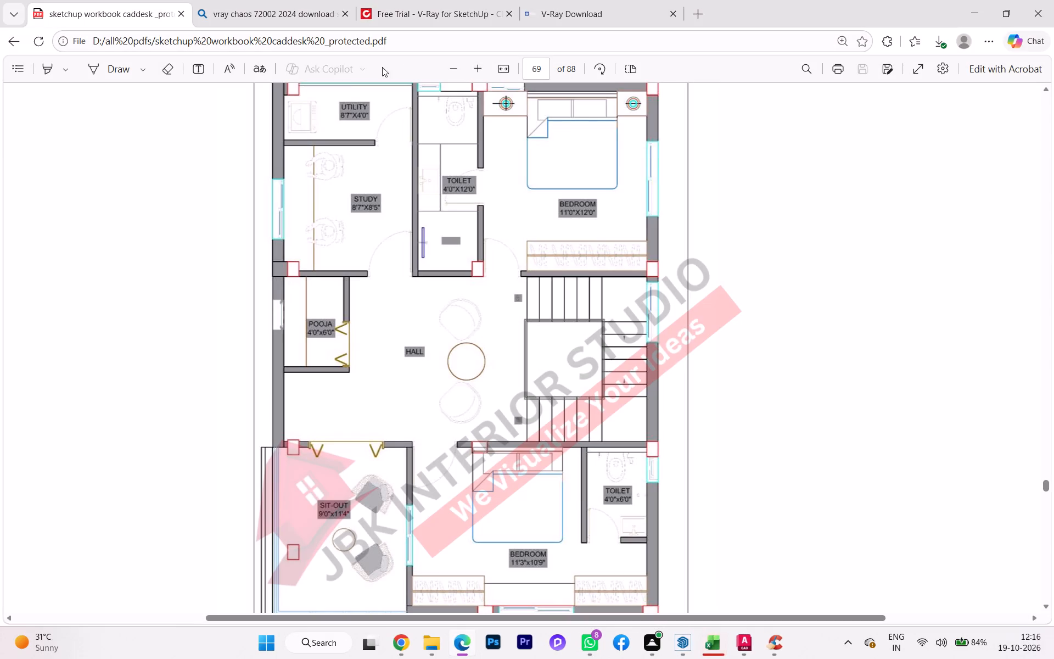
Fit the whole first floor plan on page 69 in view and capture it as a rectangular snip with Snipping Tool.
scroll(349, 93, "up", 2)
scroll(323, 232, "down", 1)
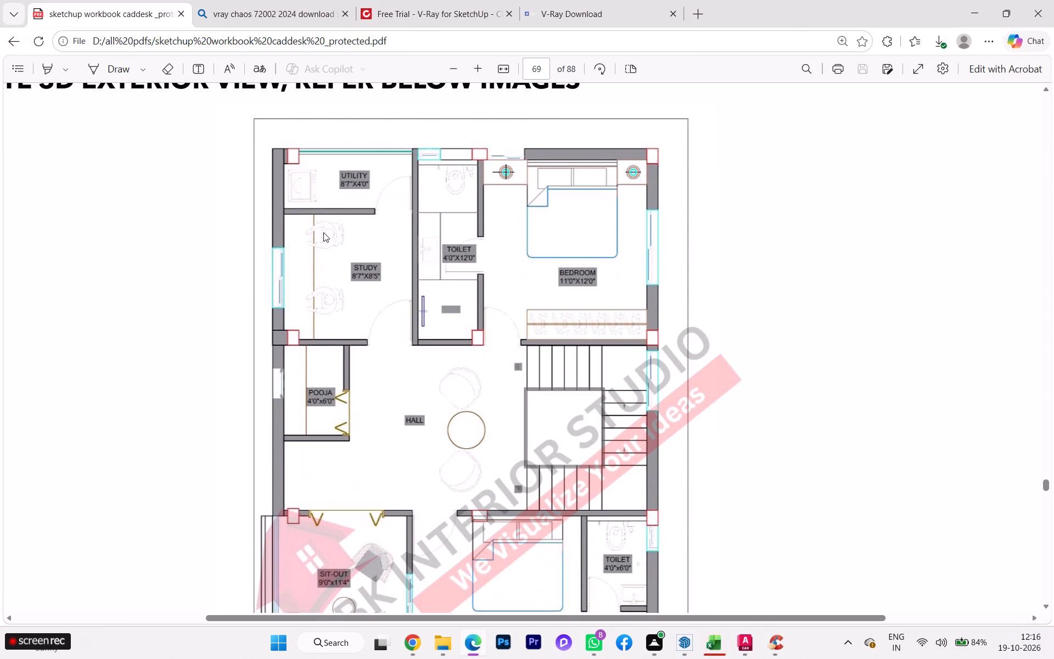
scroll(323, 232, "down", 1)
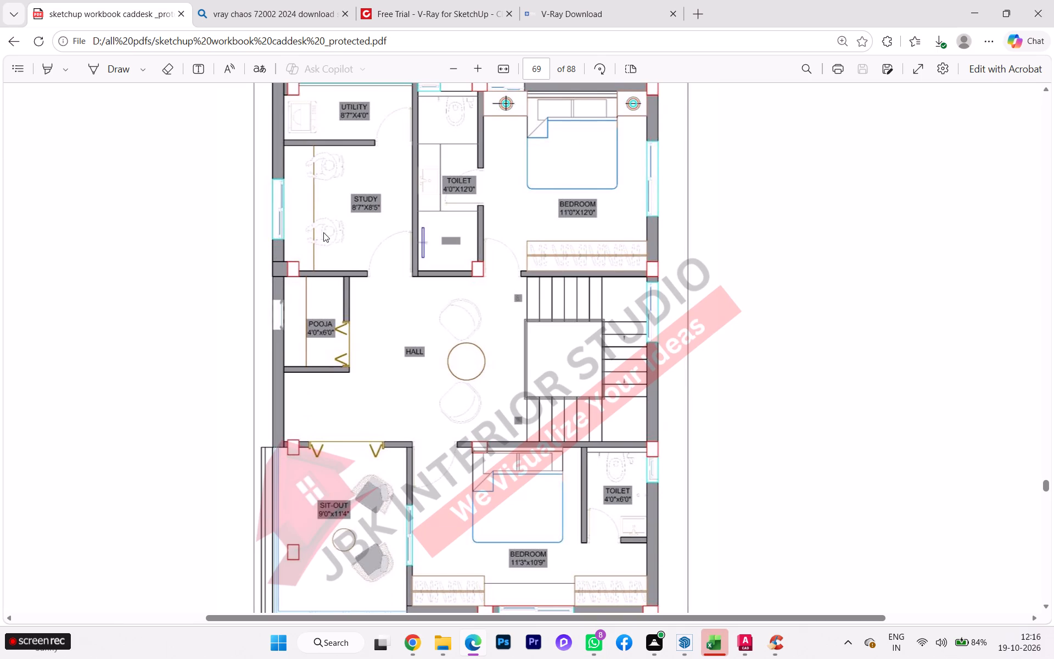
scroll(323, 232, "up", 1)
scroll(323, 232, "down", 2)
scroll(323, 232, "up", 1)
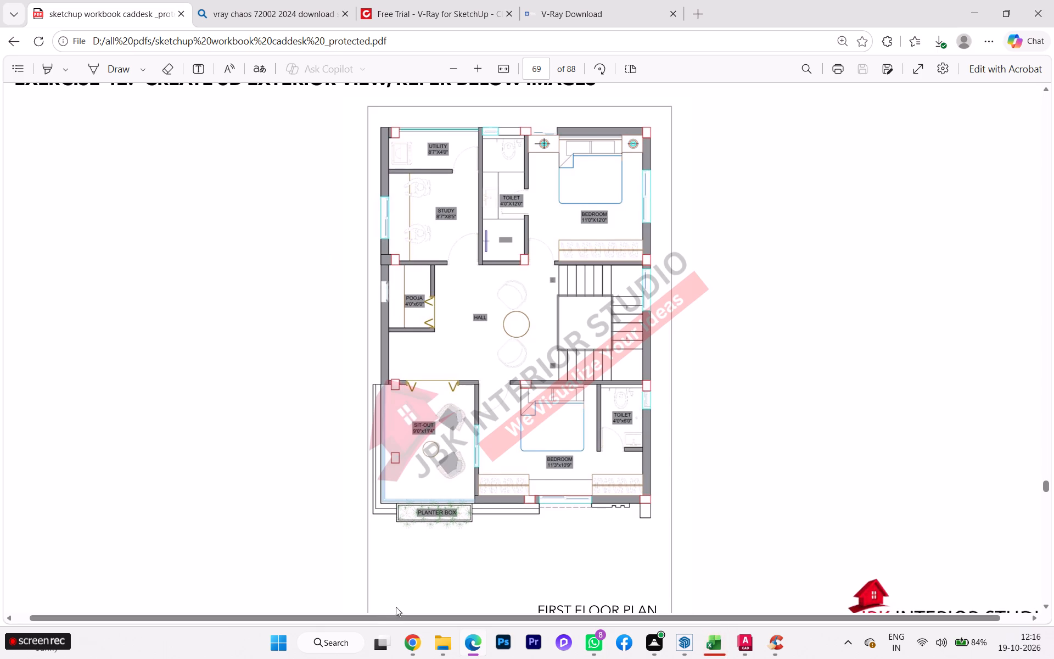
left_click(326, 645)
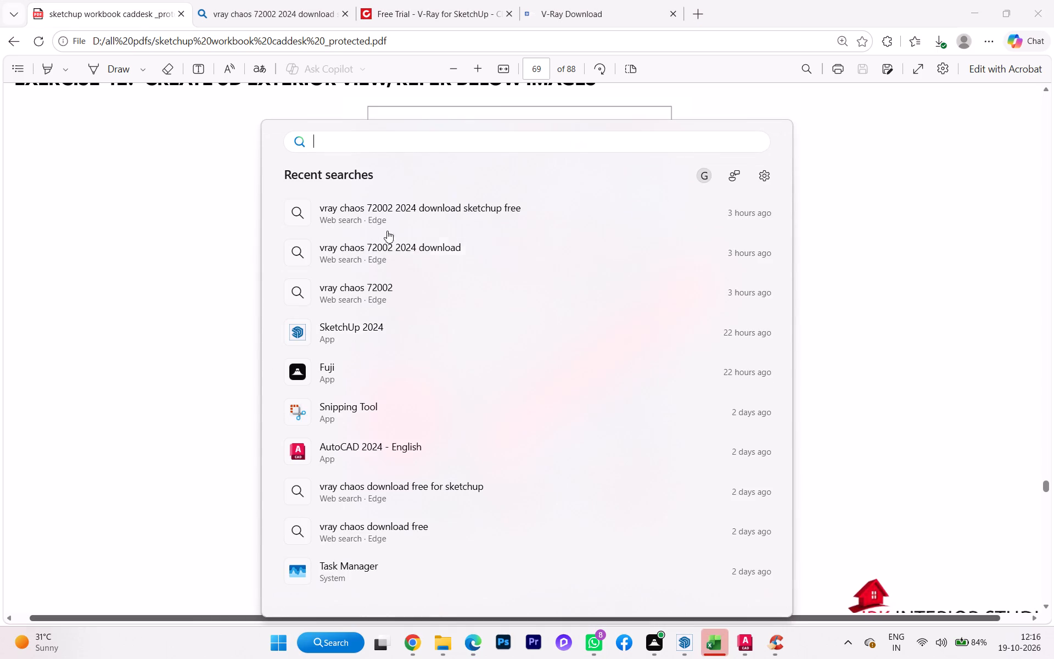
left_click(333, 406)
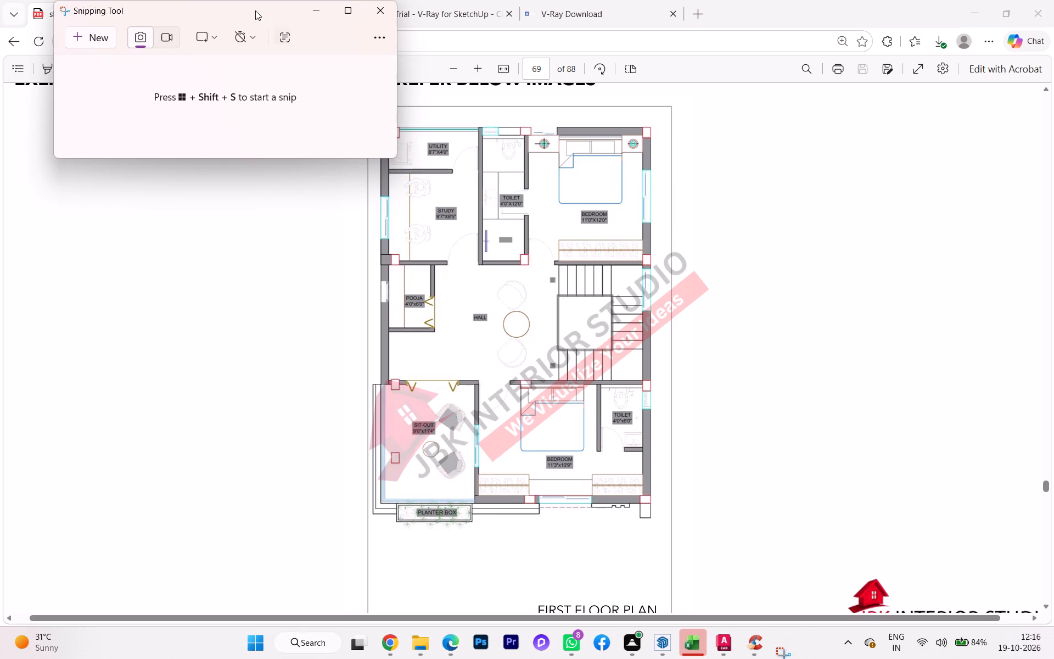
left_click(92, 40)
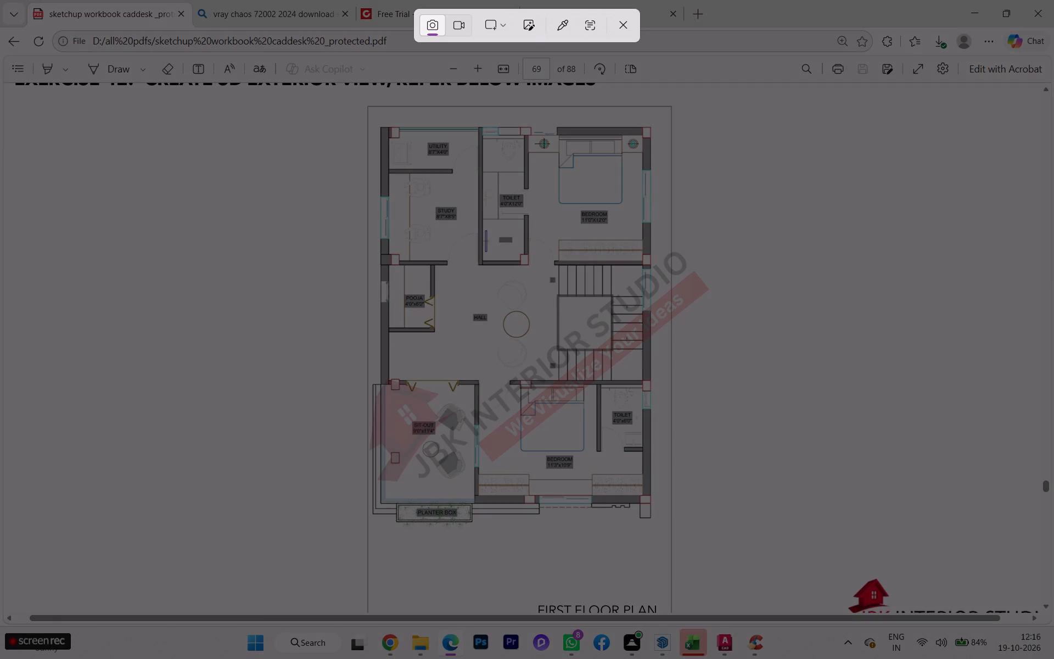
left_click_drag(347, 92, 714, 523)
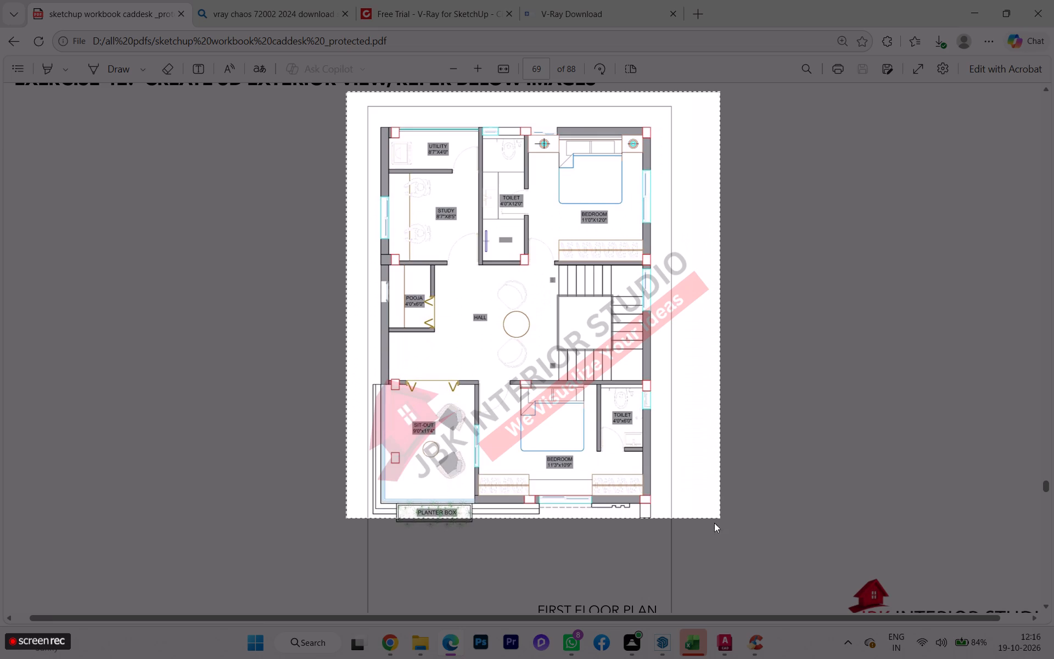
left_click_drag(714, 523, 697, 625)
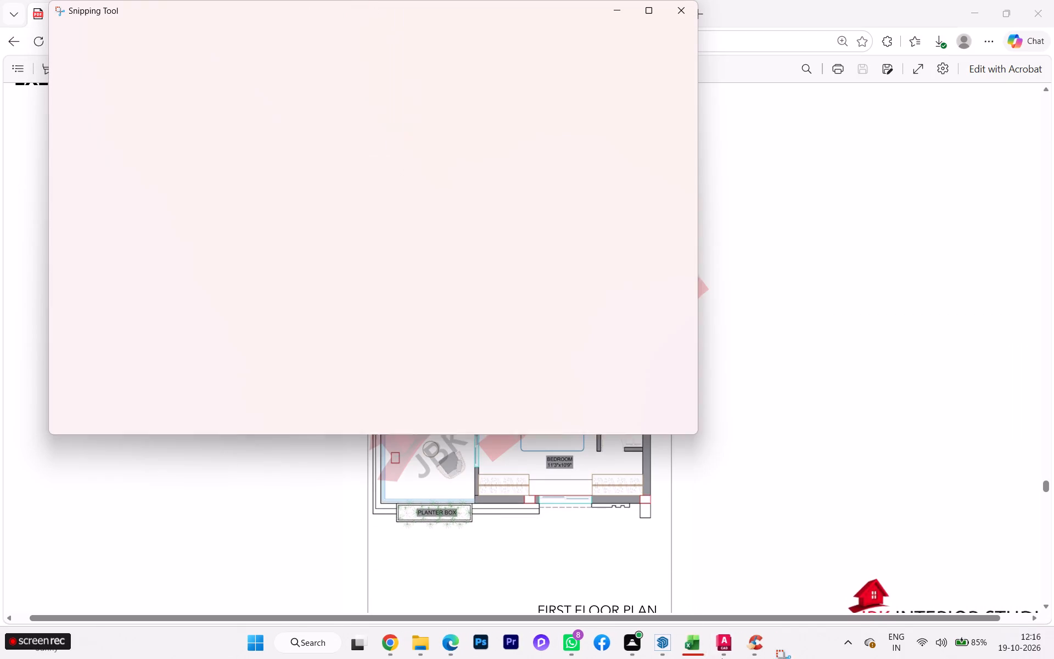
Switch back to AutoCAD and attach Screenshot 2026-10-19 121654.png, the first floor plan snip, as a reference image beside the drawing.
left_click(701, 588)
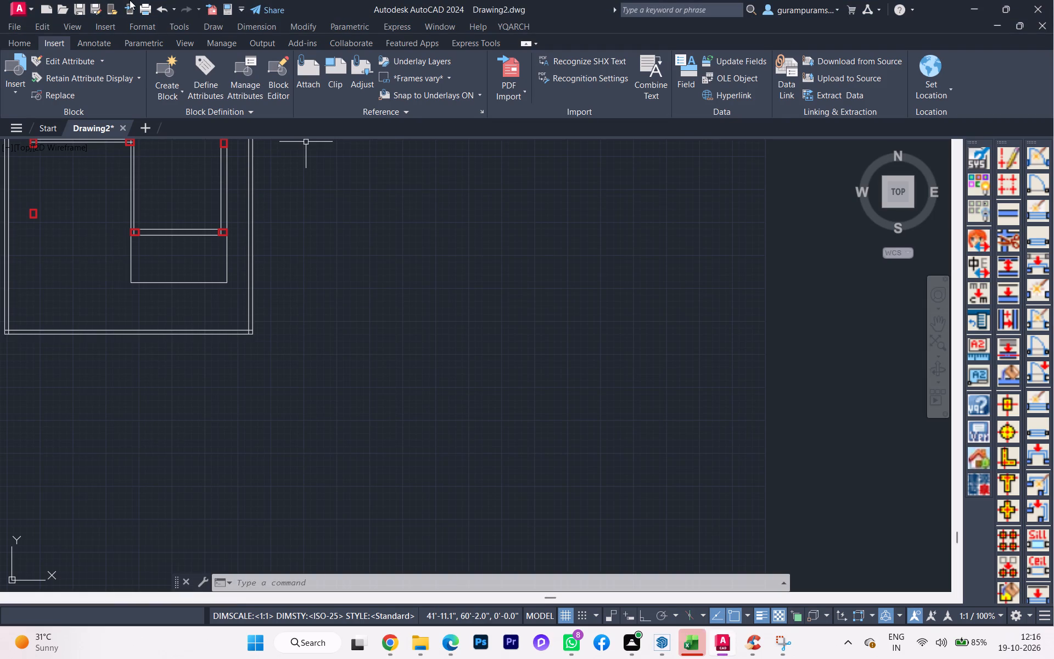
left_click(309, 83)
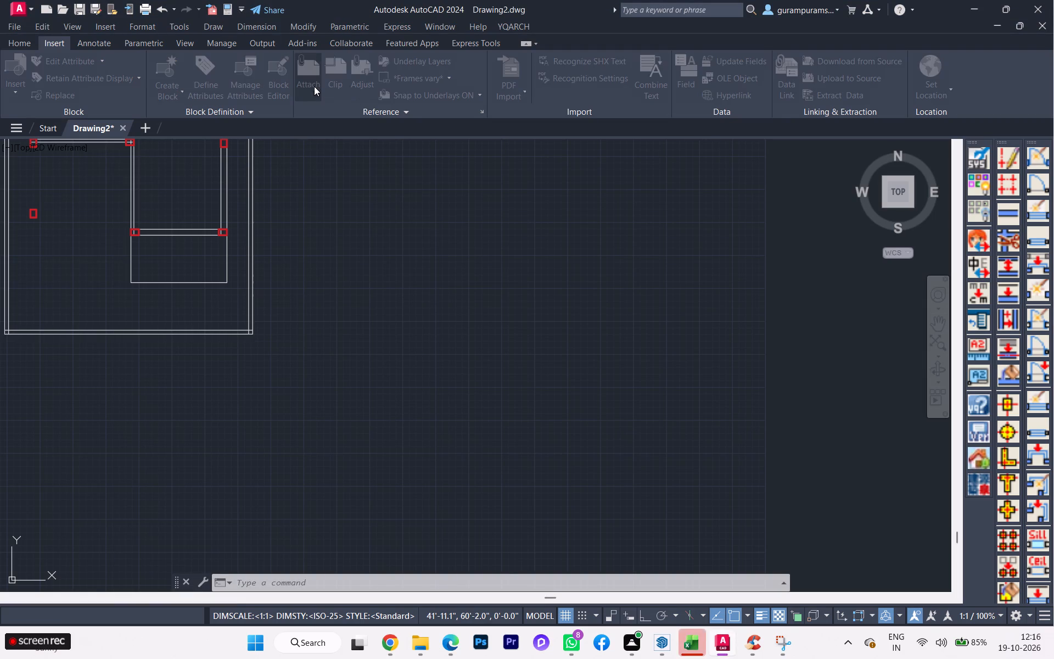
scroll(530, 378, "down", 8)
scroll(530, 378, "up", 2)
scroll(530, 378, "down", 2)
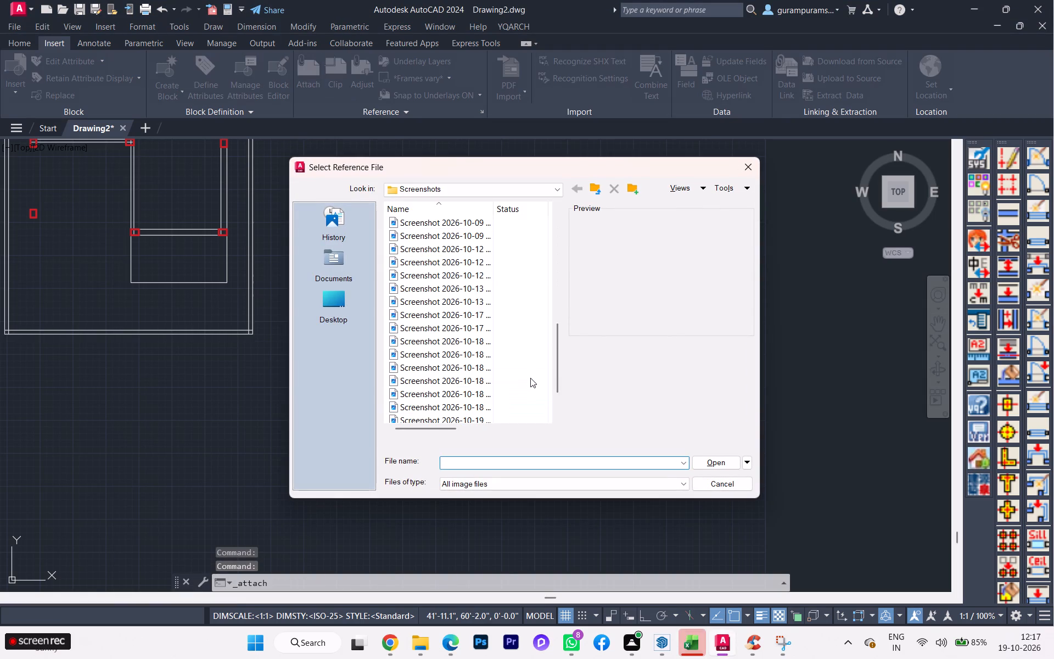
scroll(530, 378, "down", 1)
scroll(530, 378, "up", 1)
scroll(530, 378, "down", 5)
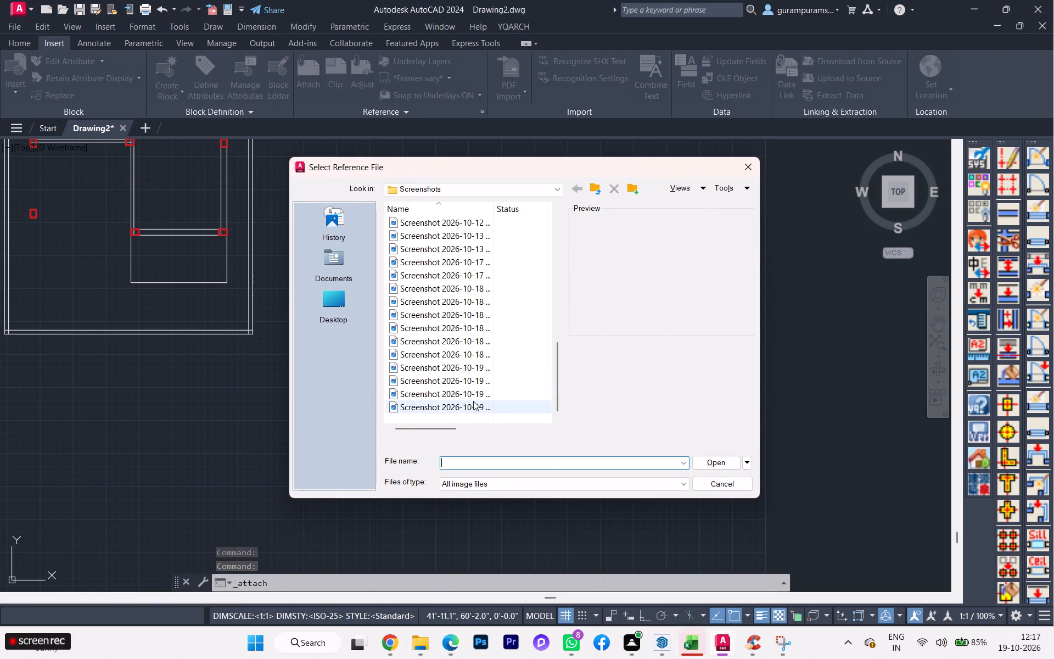
left_click(473, 401)
left_click(476, 383)
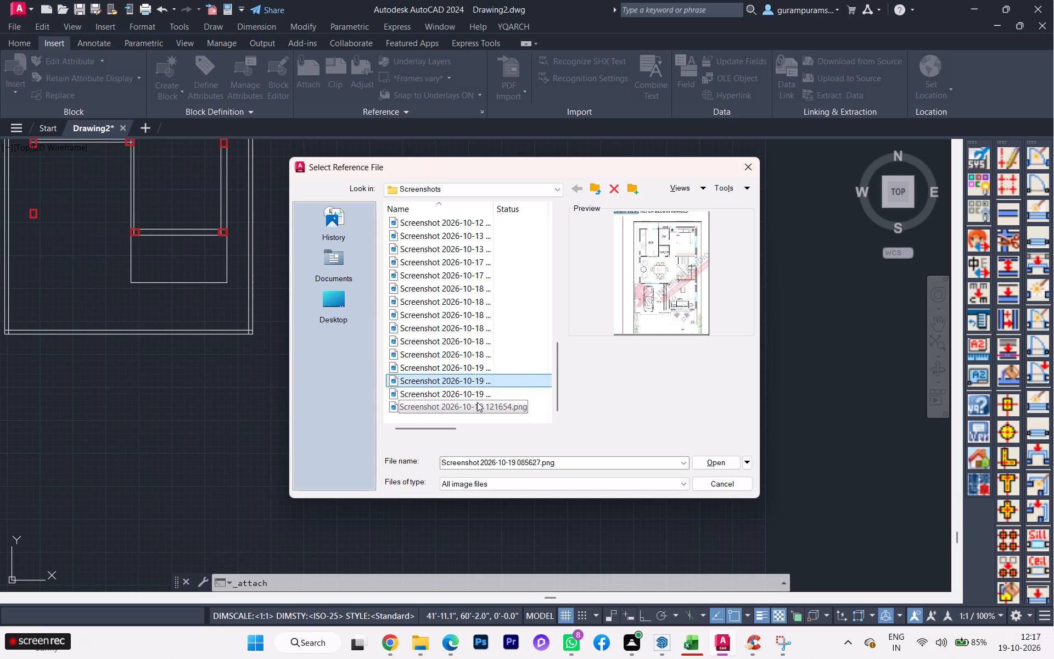
left_click(477, 403)
left_click(714, 456)
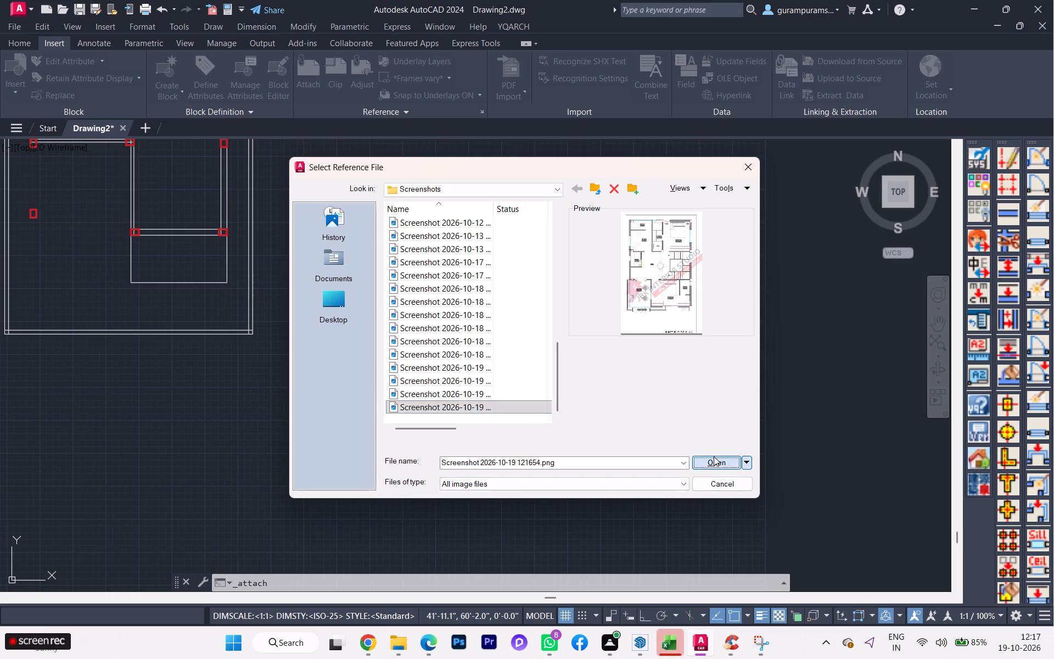
left_click(537, 437)
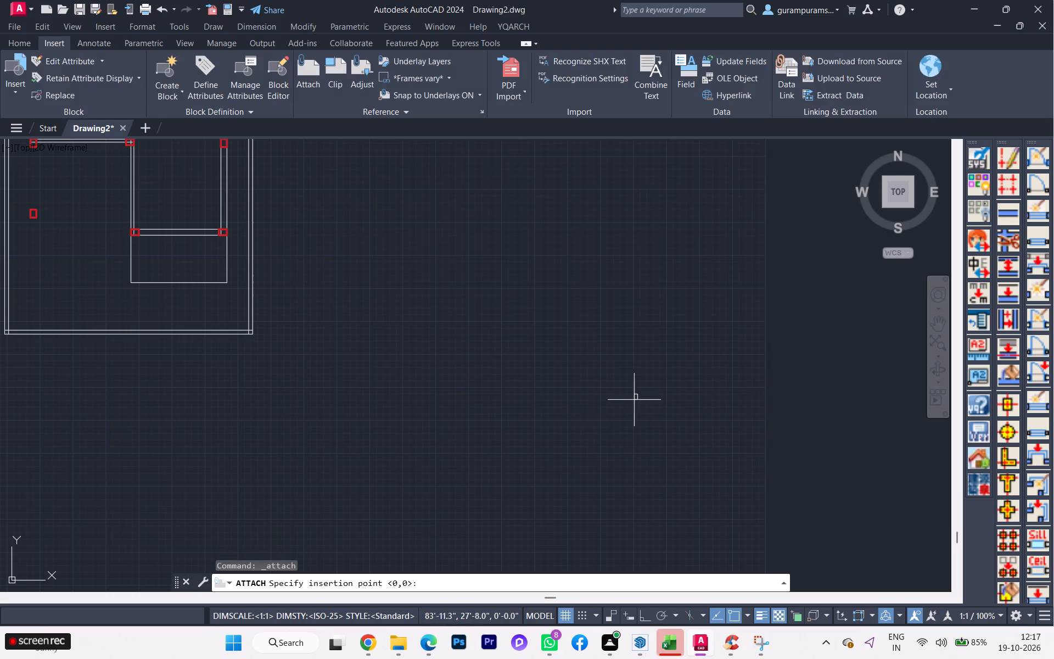
left_click(590, 361)
left_click(605, 315)
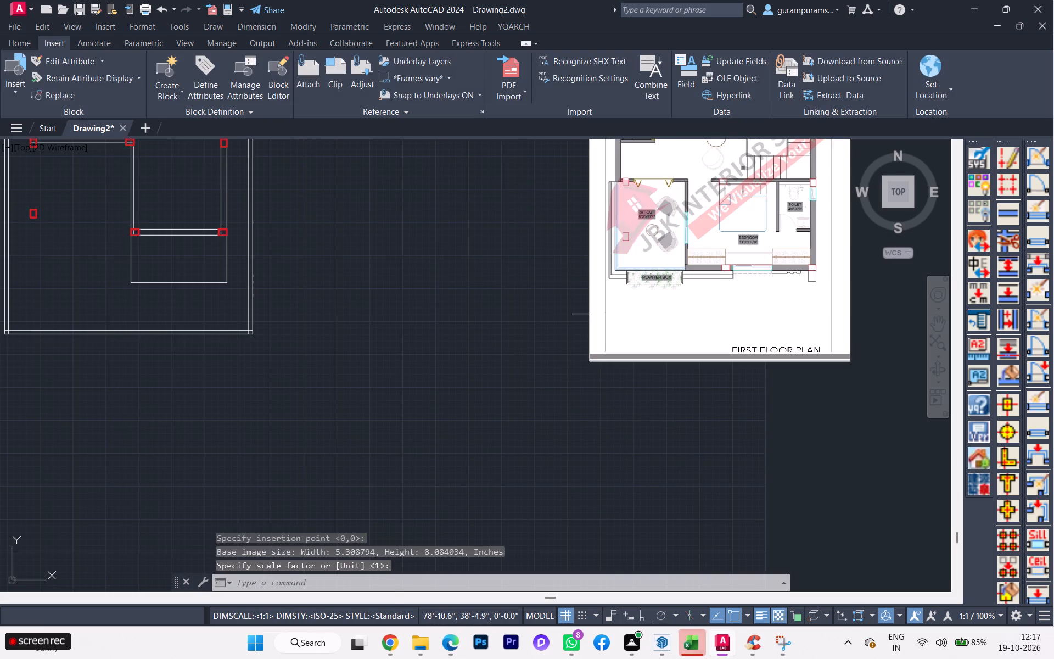
Copy the entire ground floor drawing, with its walls, columns and boundary, into the space between the original and the reference image.
scroll(559, 322, "down", 2)
scroll(473, 172, "up", 2)
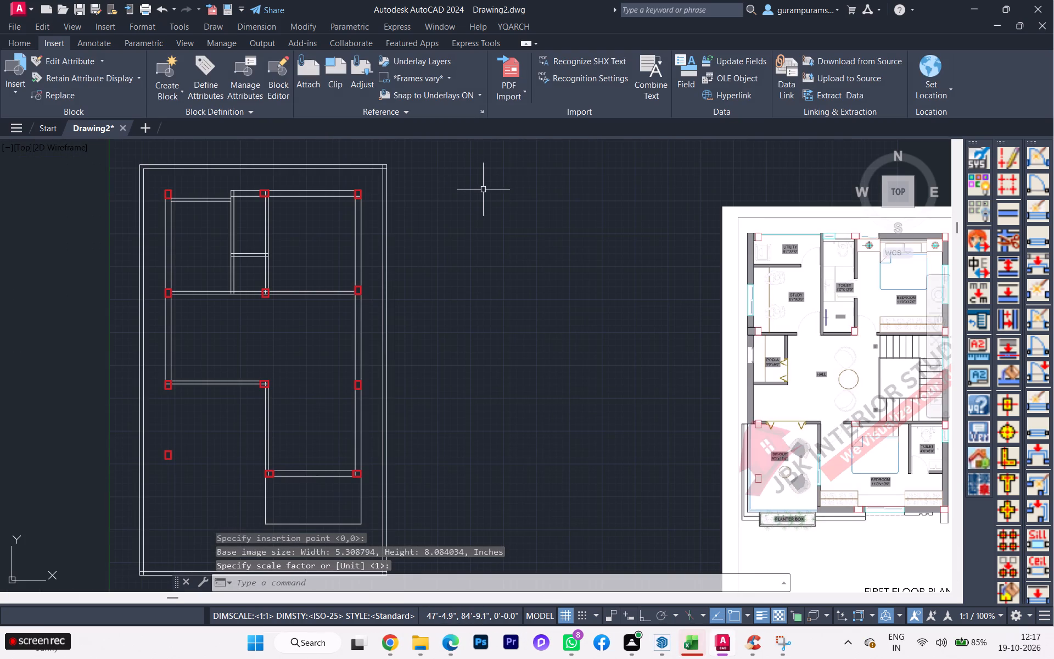
scroll(483, 198, "down", 1)
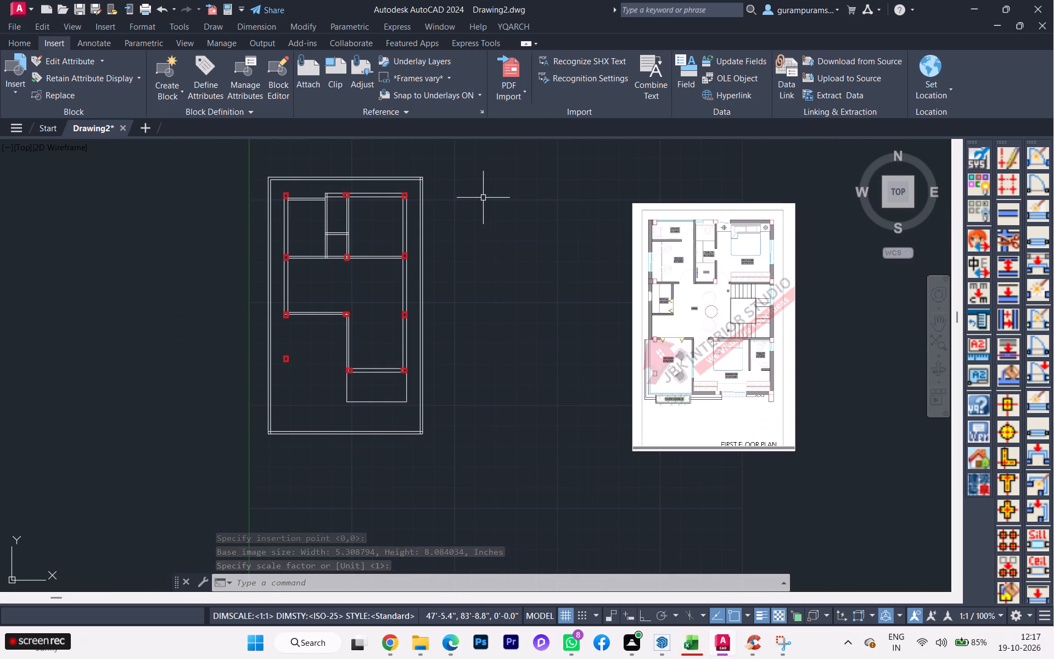
scroll(676, 275, "up", 1)
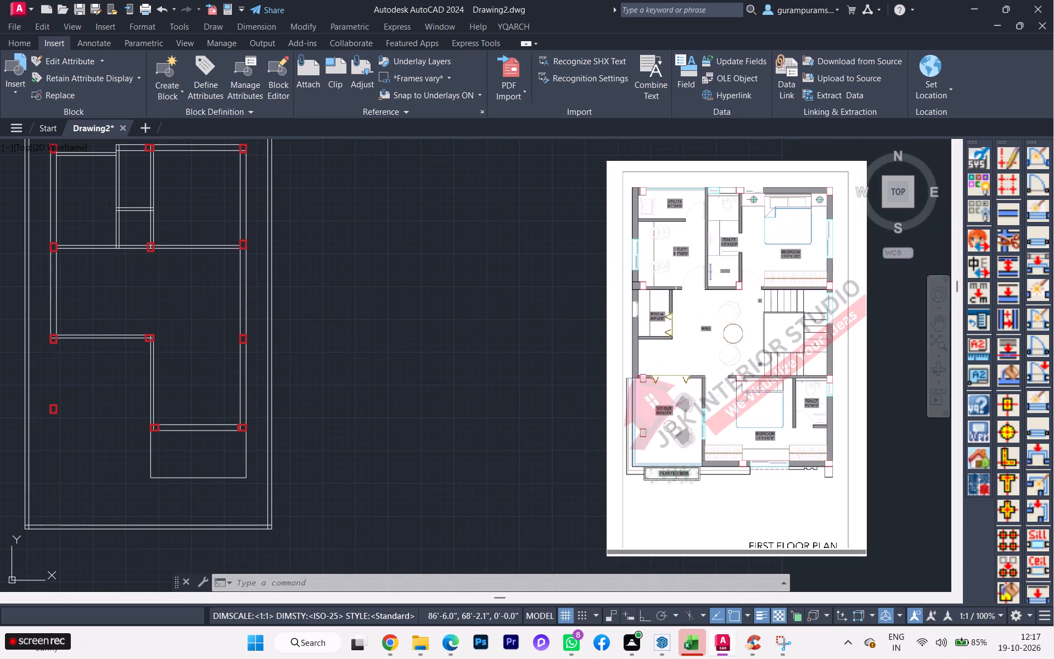
scroll(676, 275, "down", 1)
scroll(676, 275, "up", 1)
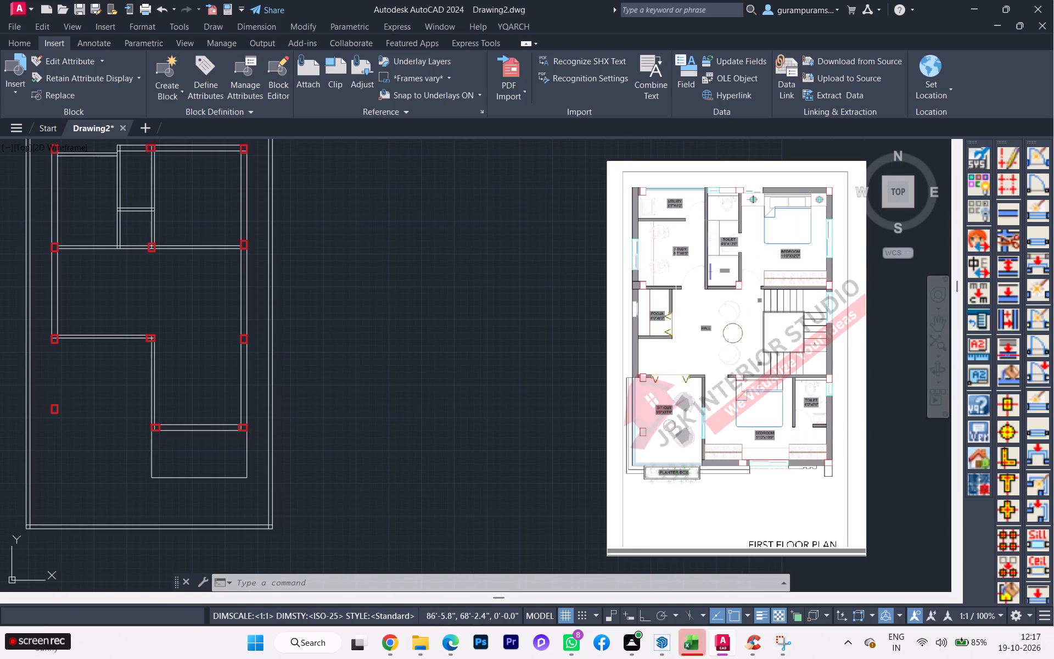
scroll(676, 275, "down", 1)
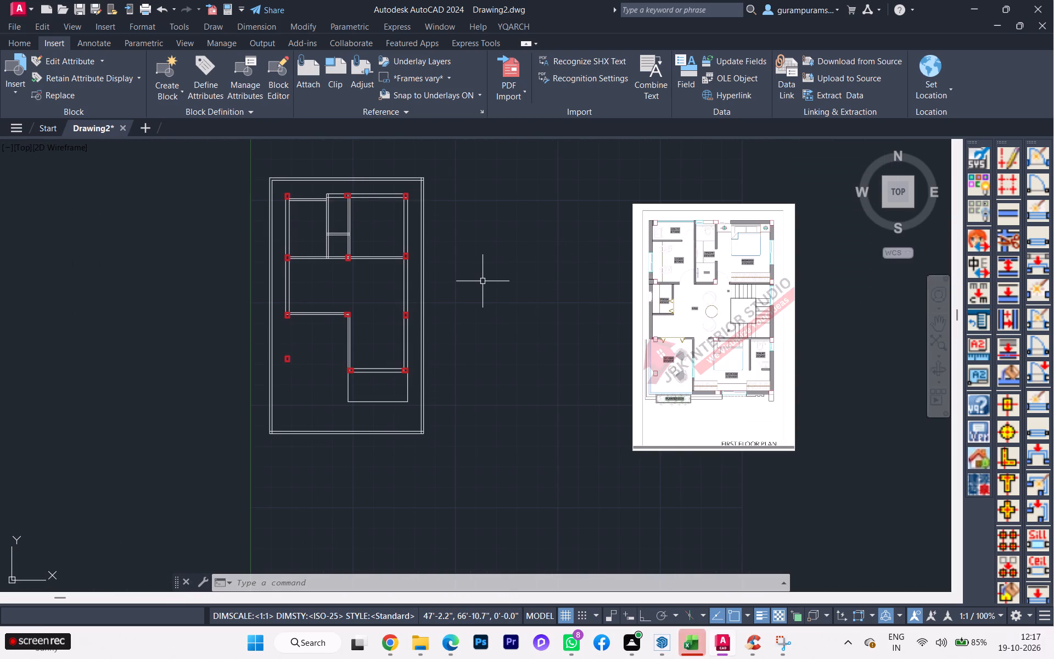
left_click(213, 147)
left_click(483, 439)
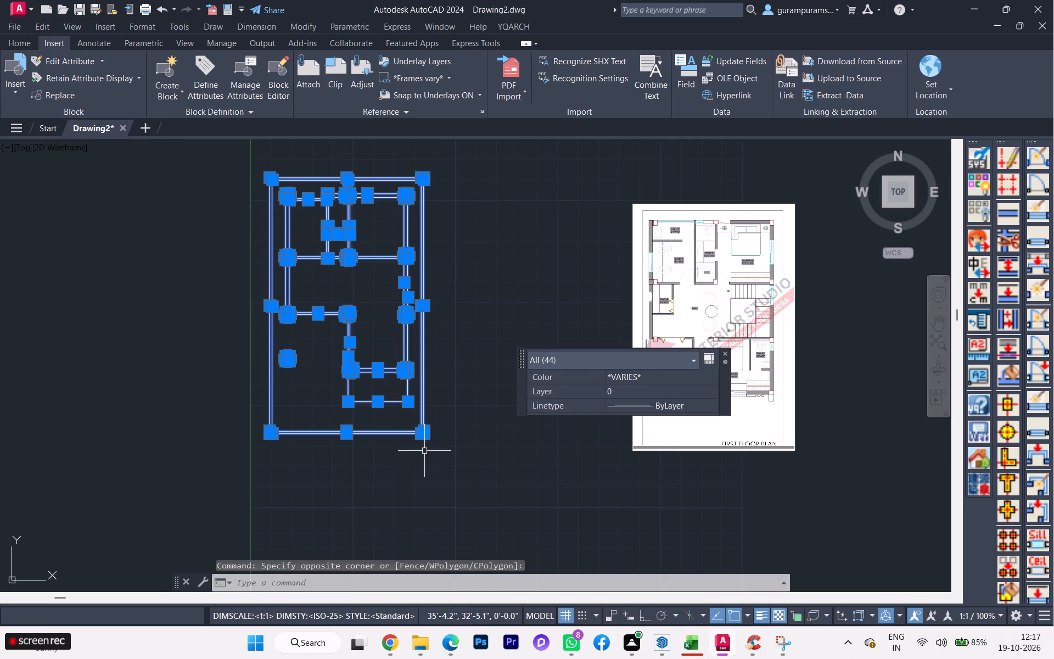
key("c")
key("o")
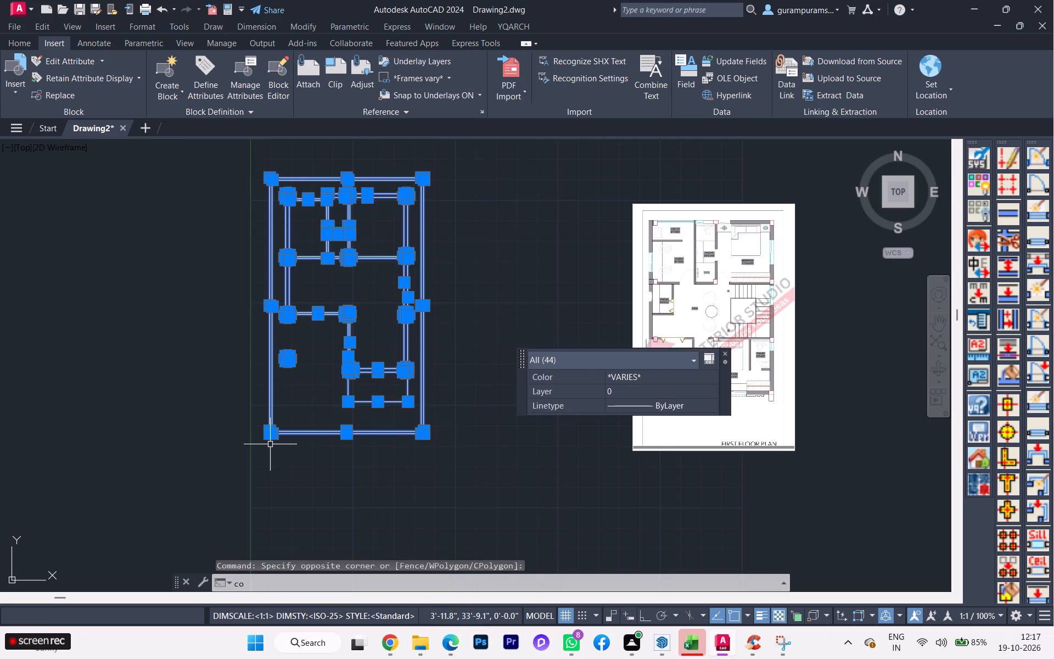
key("Return")
left_click(265, 433)
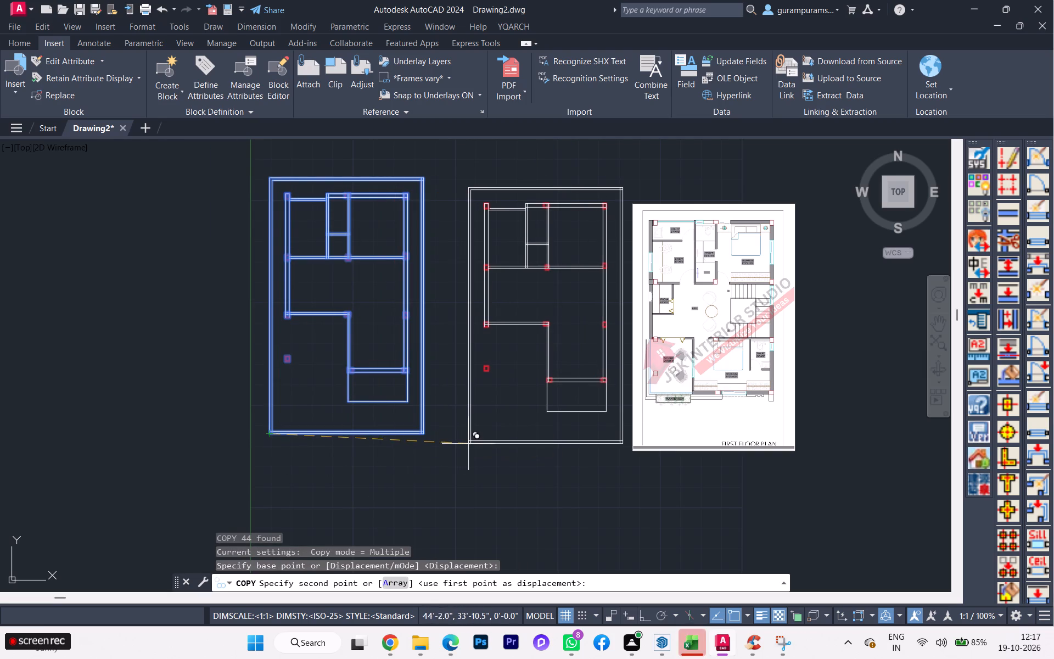
left_click(467, 439)
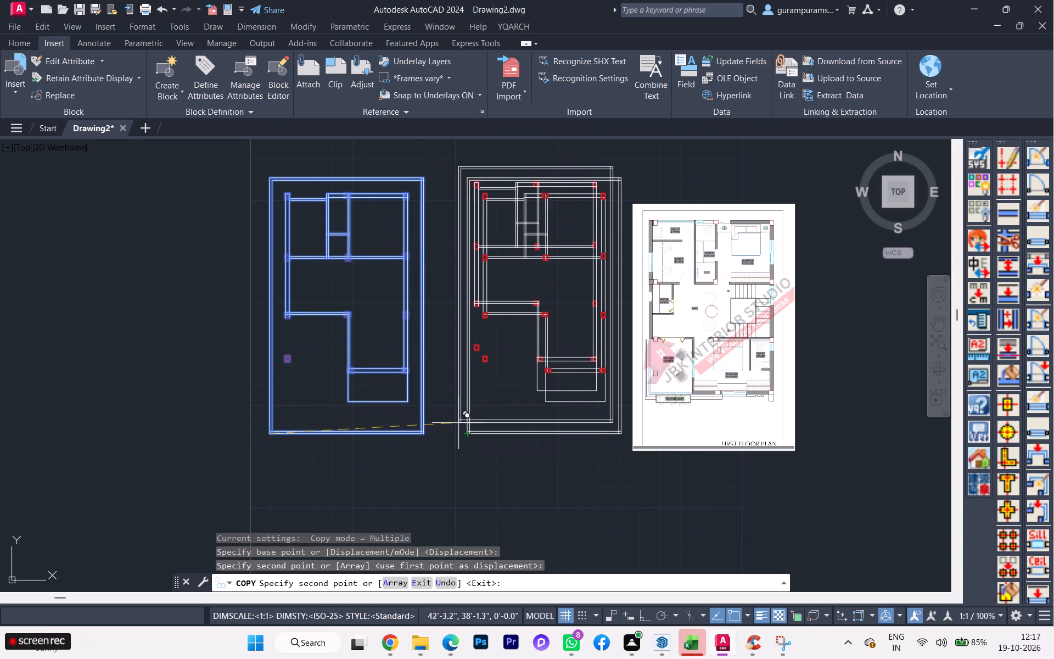
key("space")
Group all objects of the original ground floor drawing.
left_click(240, 164)
left_click(453, 457)
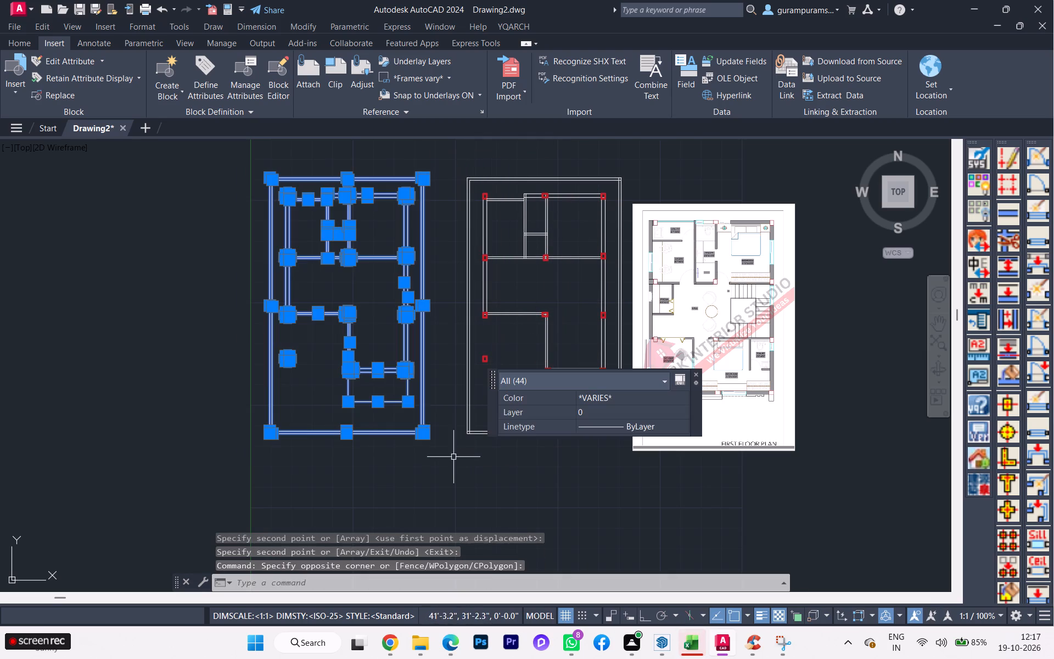
key("g")
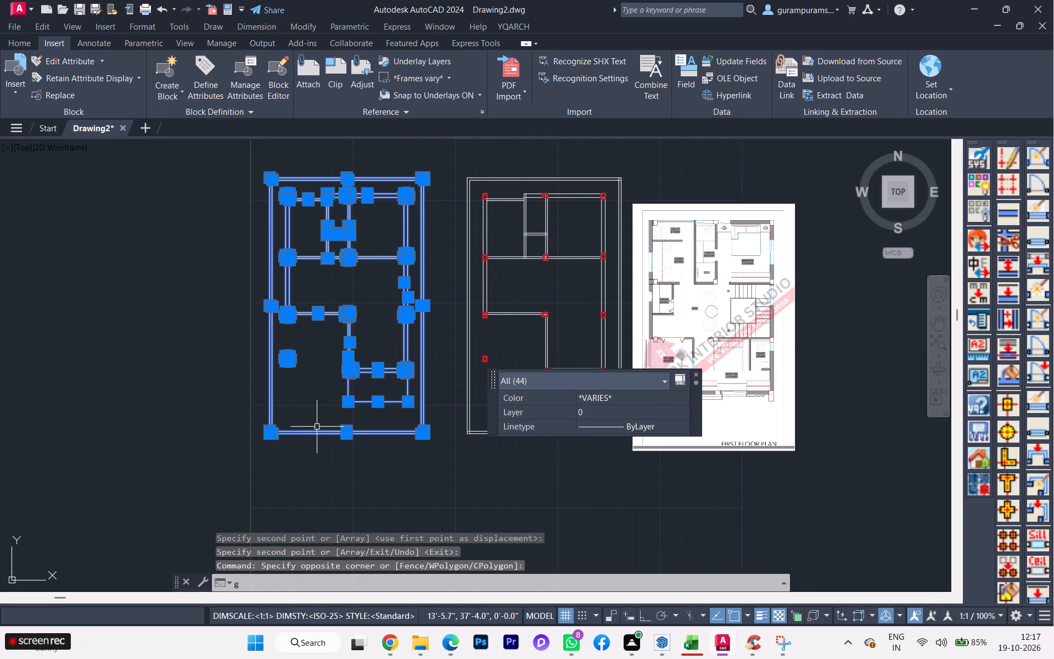
key("Return")
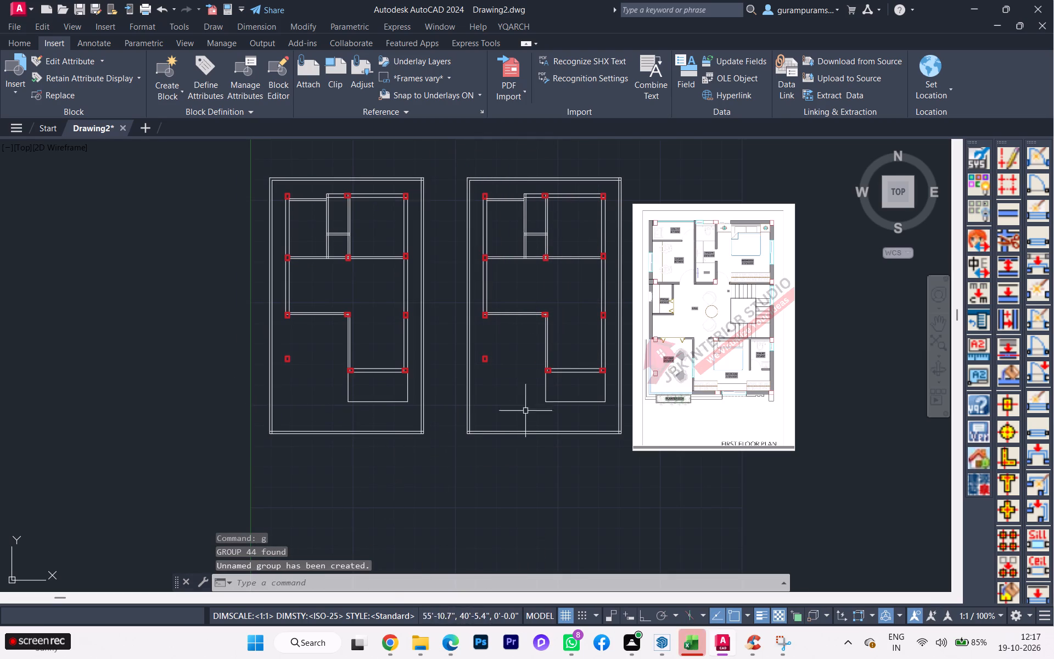
Examine the utility, study, toilet, pooja and bedroom layout in the first floor reference image against the copied plan.
scroll(526, 382, "up", 2)
scroll(497, 399, "down", 2)
scroll(646, 377, "up", 1)
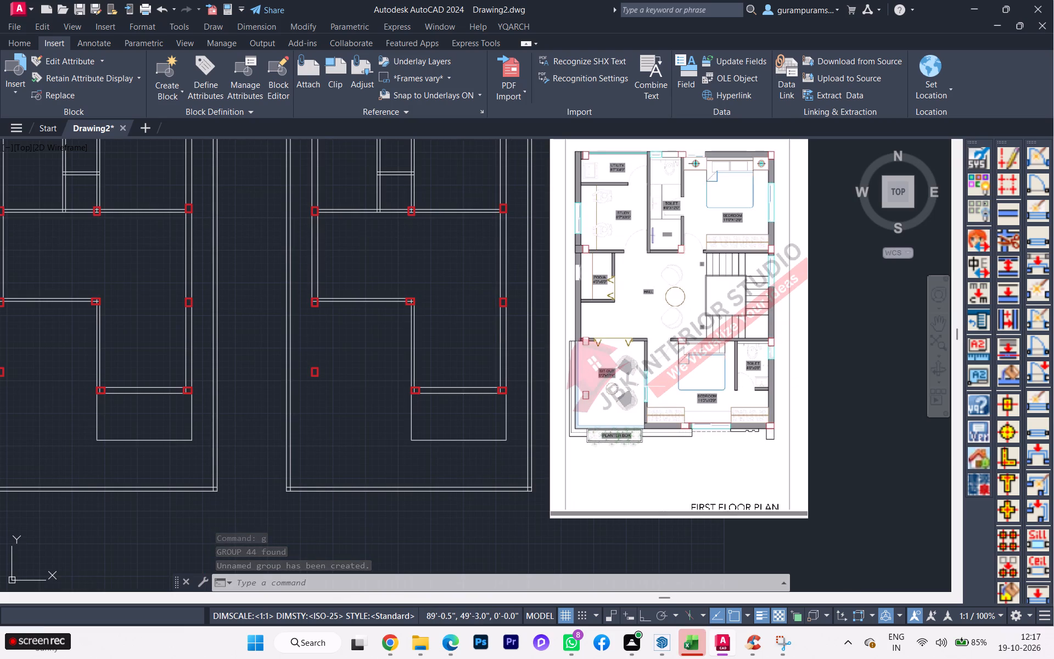
scroll(638, 387, "down", 1)
scroll(632, 288, "up", 1)
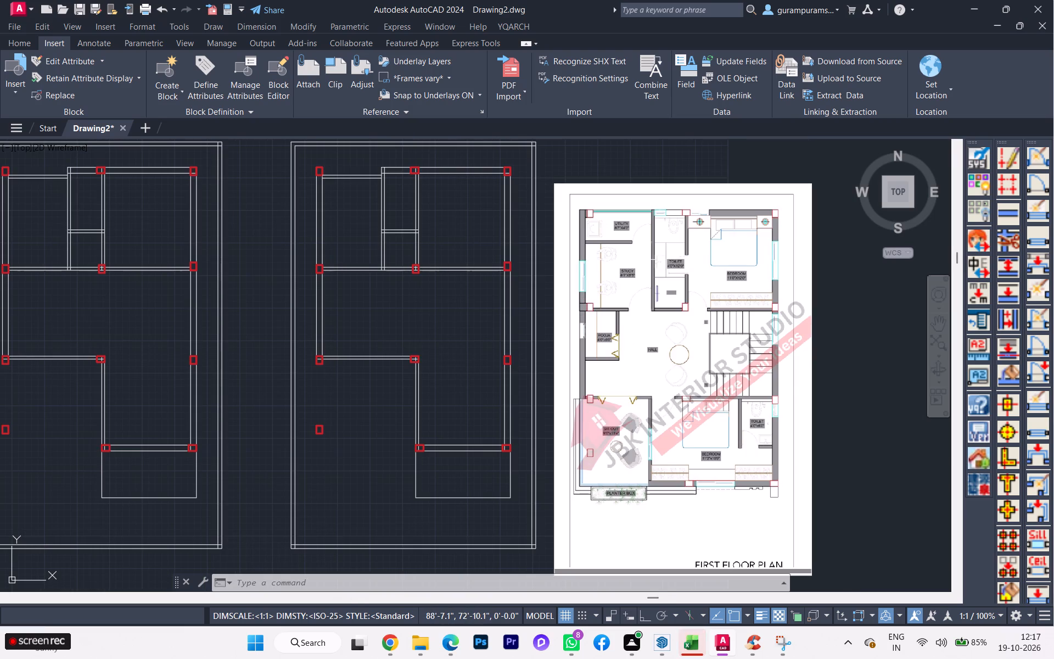
scroll(639, 259, "up", 3)
scroll(639, 259, "down", 2)
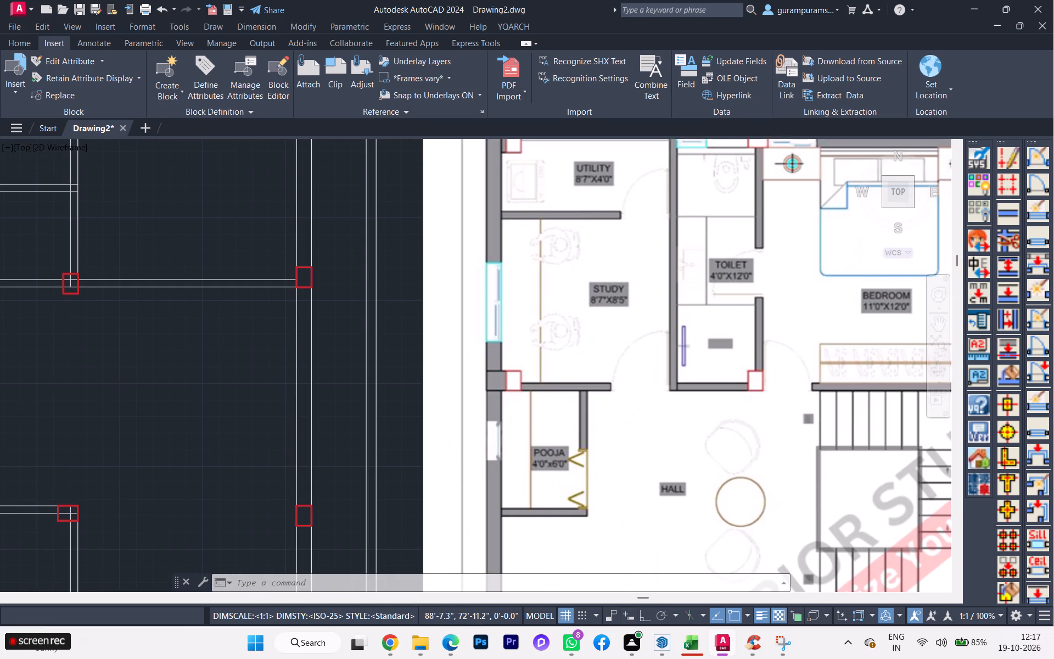
scroll(639, 259, "down", 1)
scroll(639, 259, "up", 1)
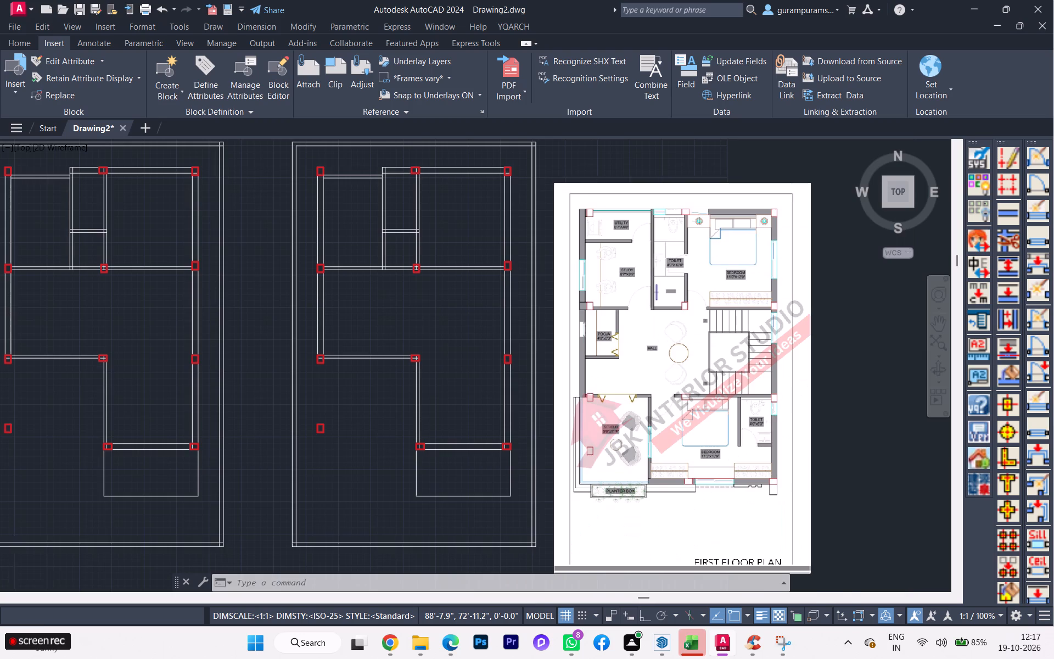
scroll(741, 267, "down", 1)
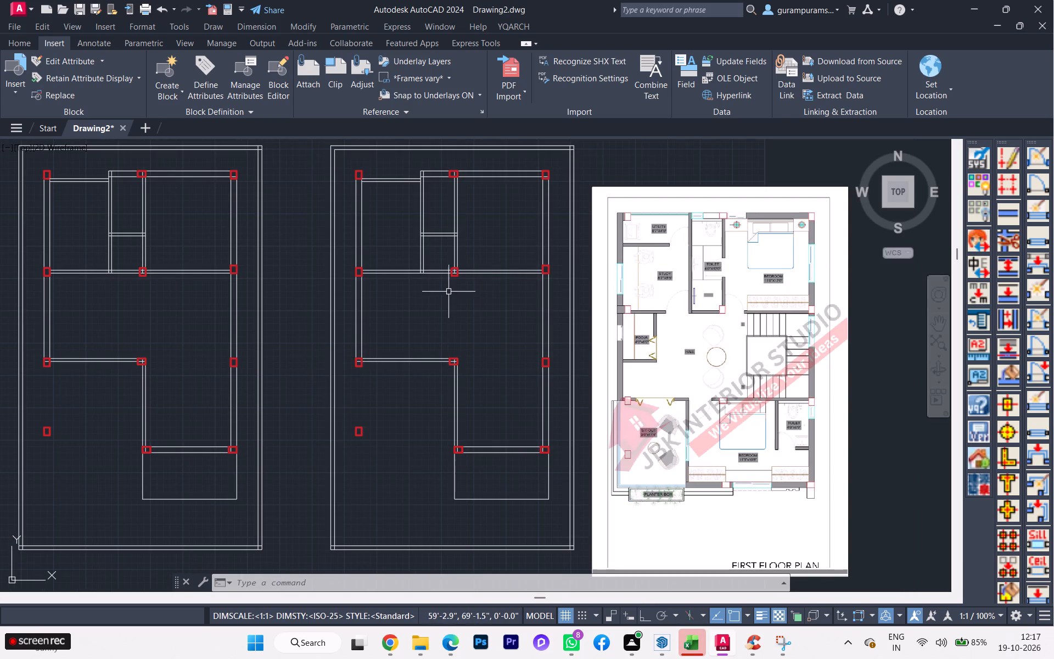
scroll(726, 274, "down", 1)
scroll(727, 274, "up", 4)
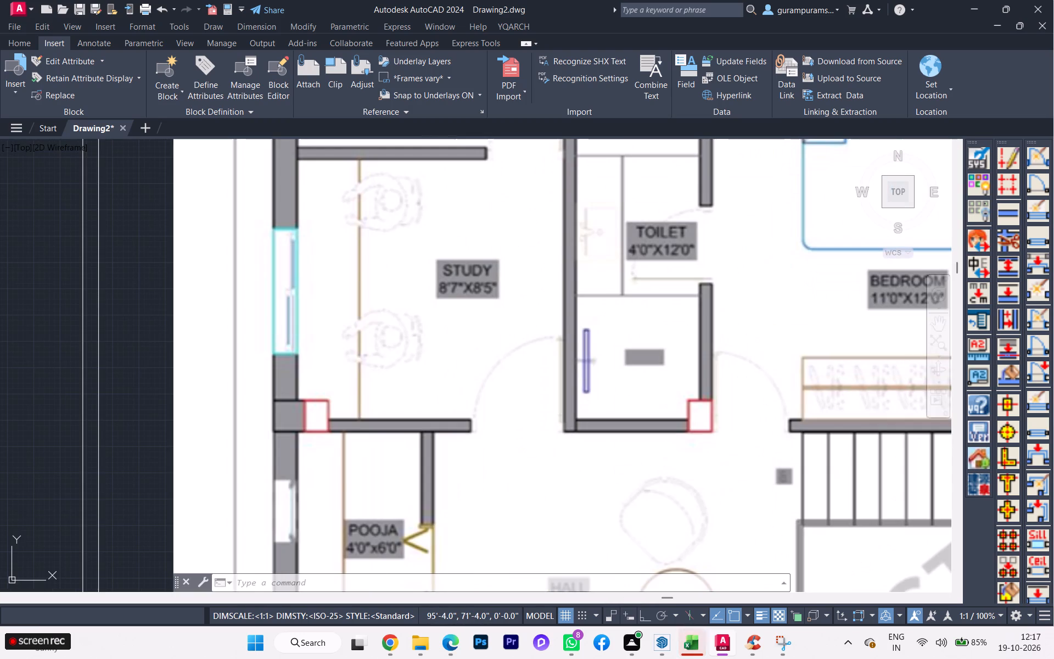
scroll(728, 273, "down", 1)
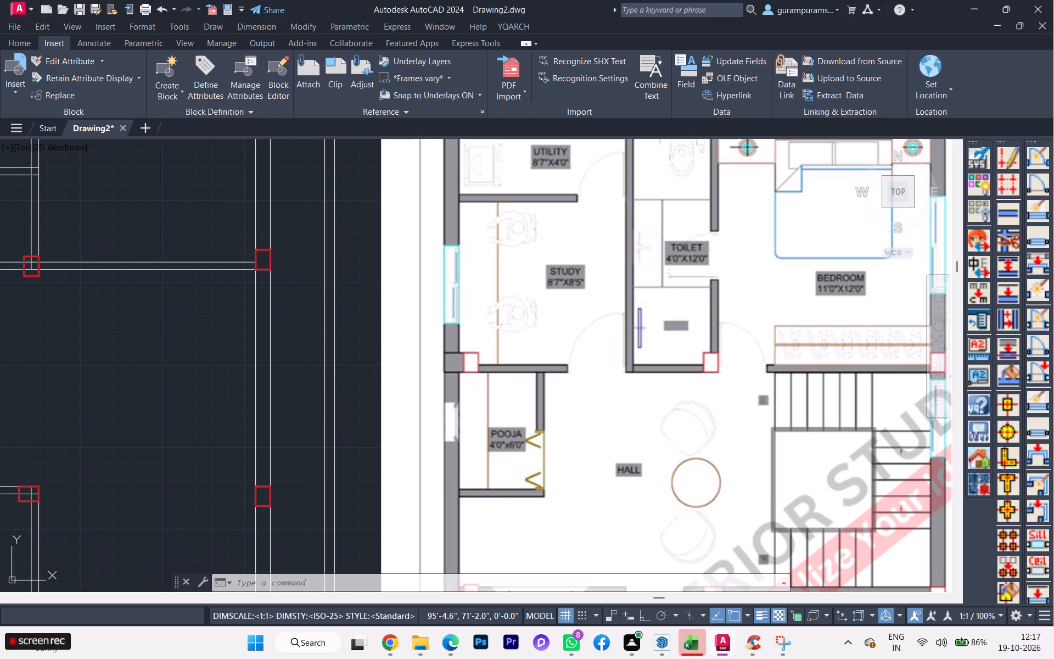
scroll(729, 277, "down", 1)
scroll(763, 264, "up", 1)
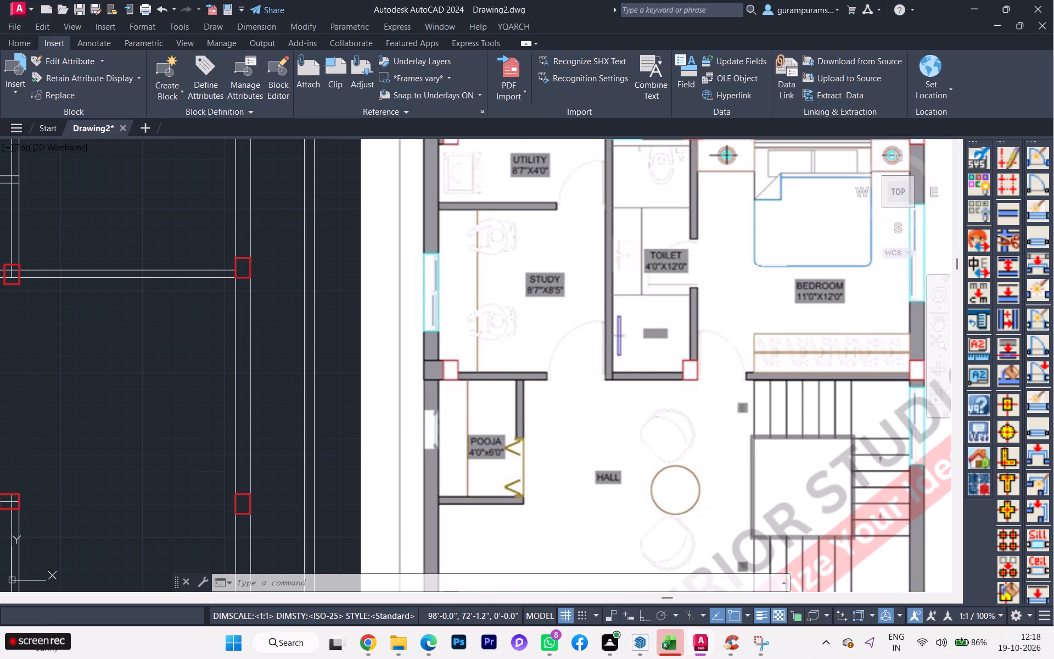
scroll(760, 266, "down", 1)
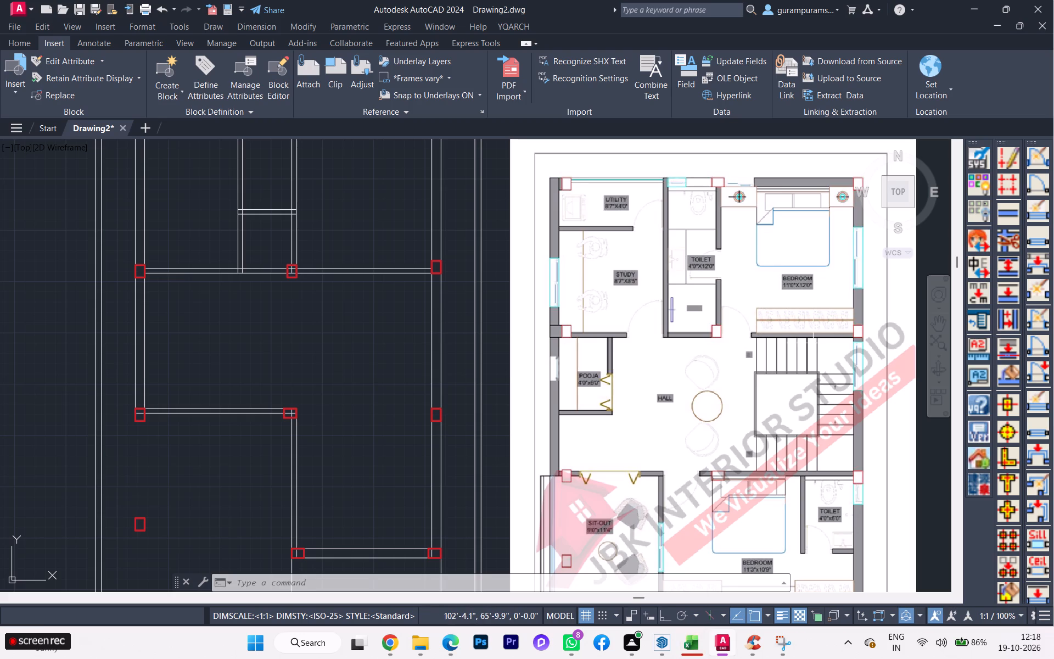
Examine the hall, staircase, sit-out, lower bedroom and planter box in the reference image against the copied plan.
scroll(689, 339, "down", 1)
scroll(750, 415, "up", 2)
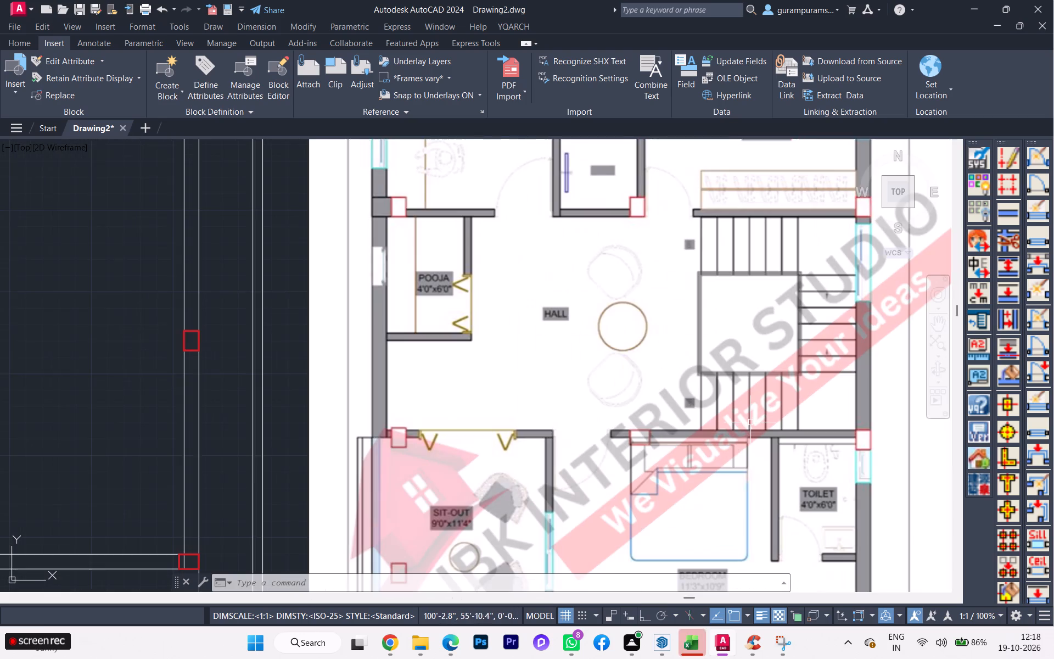
scroll(750, 422, "down", 1)
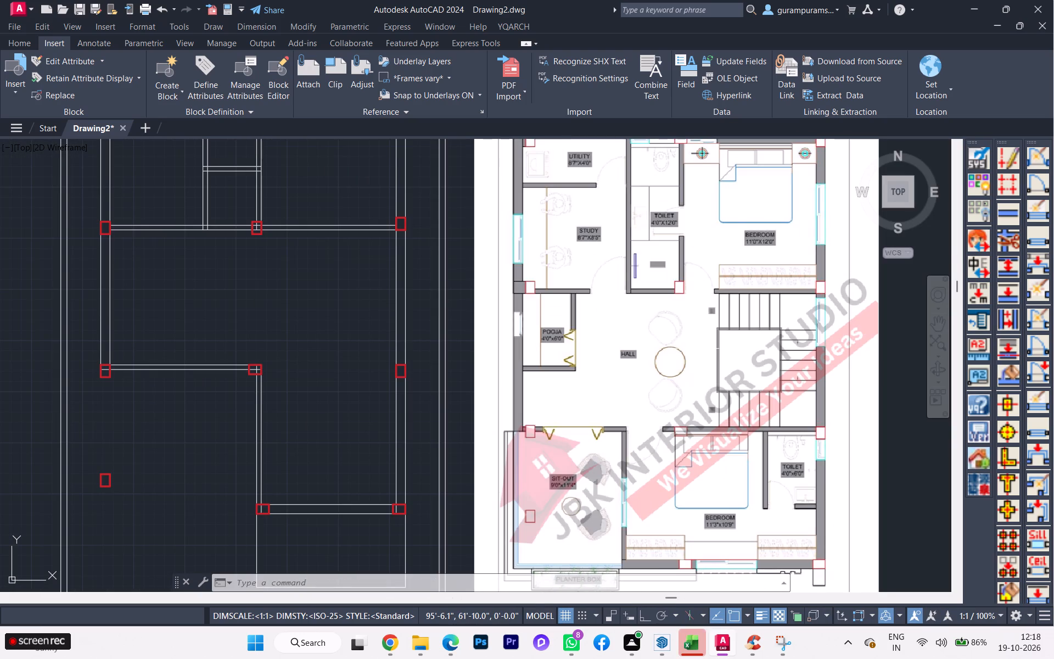
scroll(692, 349, "down", 1)
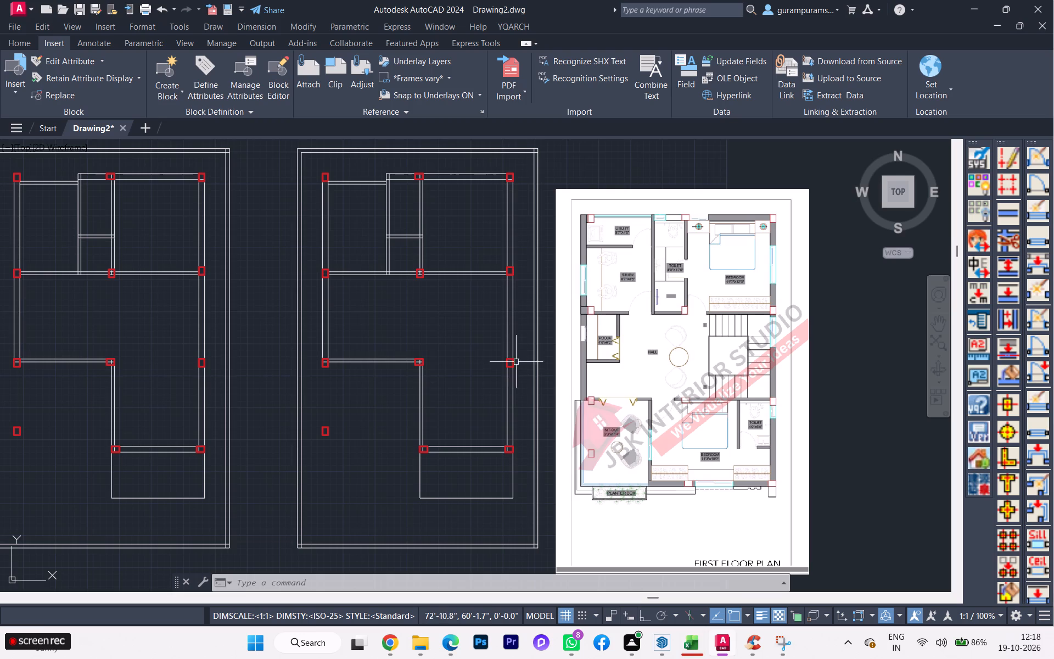
scroll(638, 481, "up", 1)
scroll(639, 481, "down", 1)
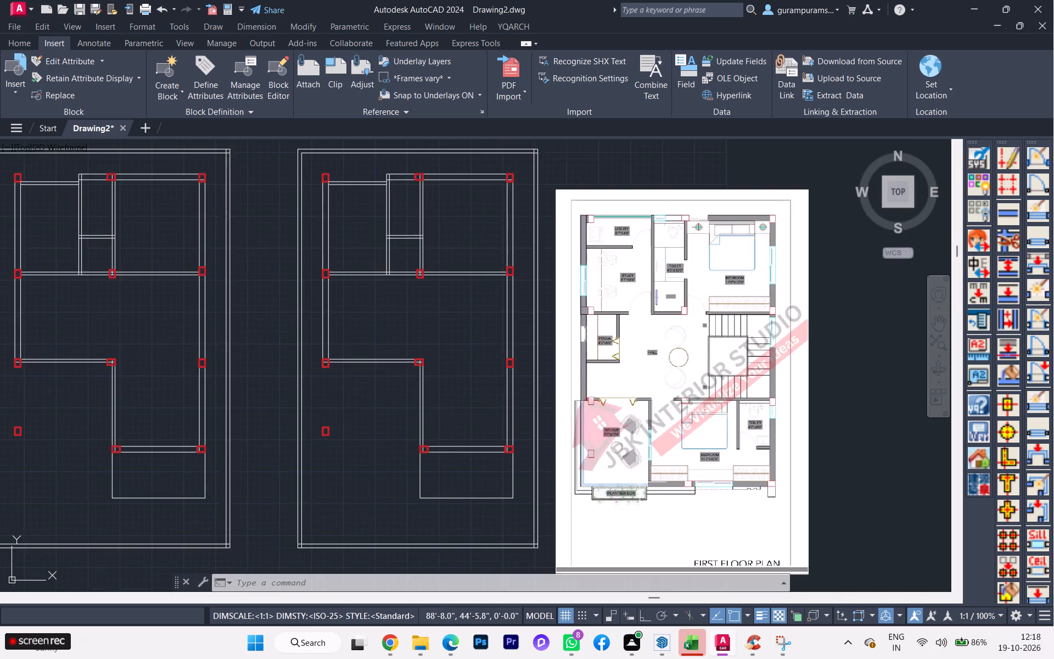
scroll(640, 482, "down", 1)
scroll(640, 482, "up", 3)
scroll(621, 446, "down", 1)
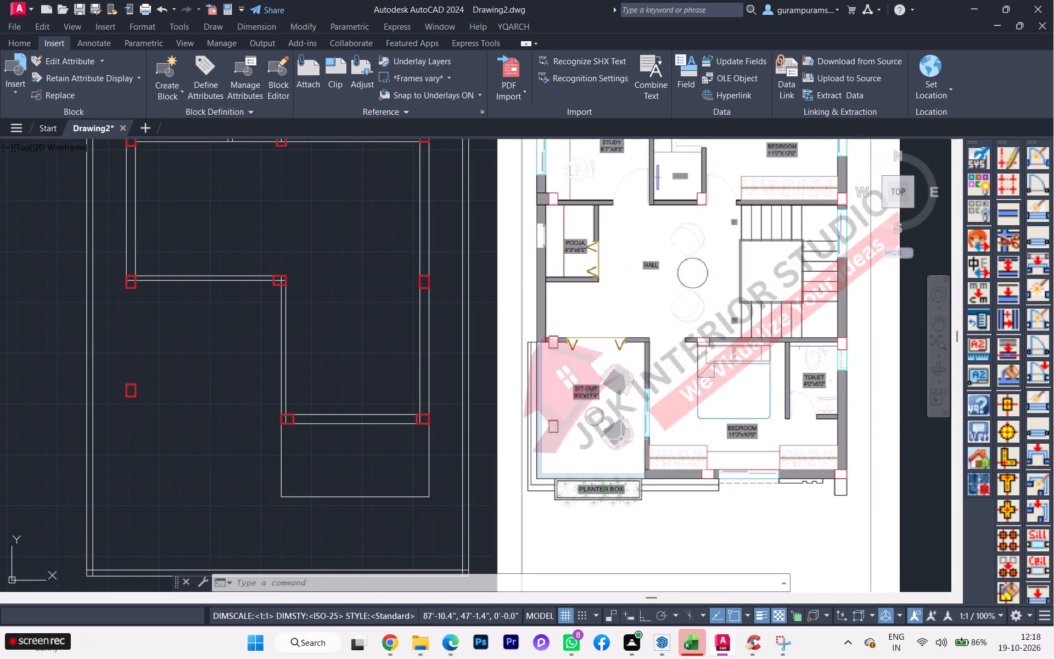
scroll(238, 291, "up", 1)
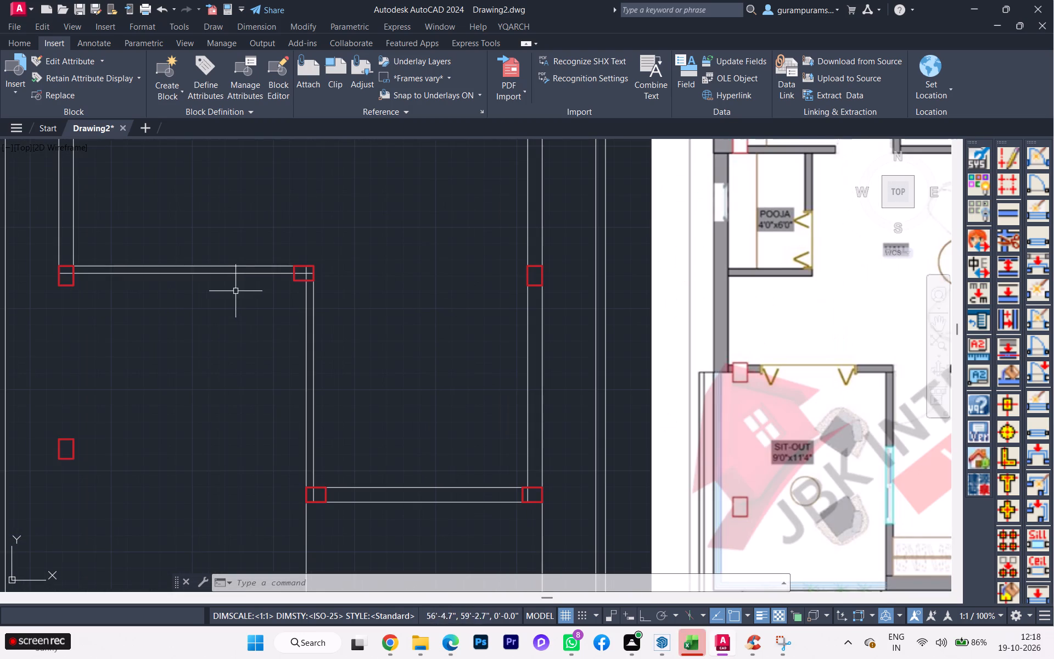
Offset the lower line of the horizontal wall above the sit-out 11'4" downward, for the sit-out's front edge.
left_click(250, 273)
key("o")
key("Return")
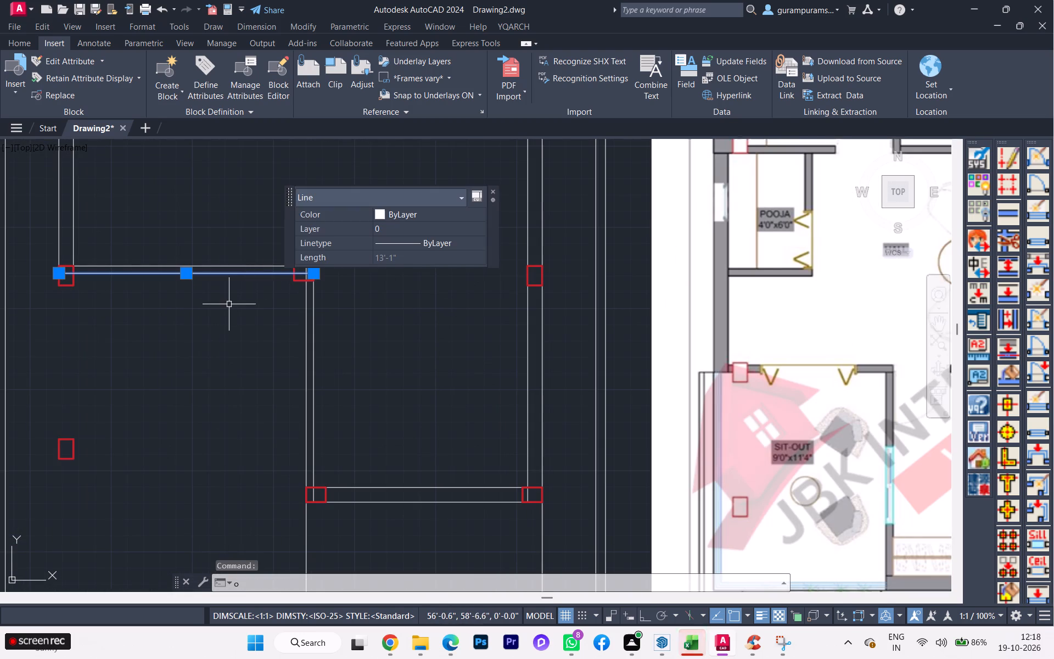
left_click(235, 276)
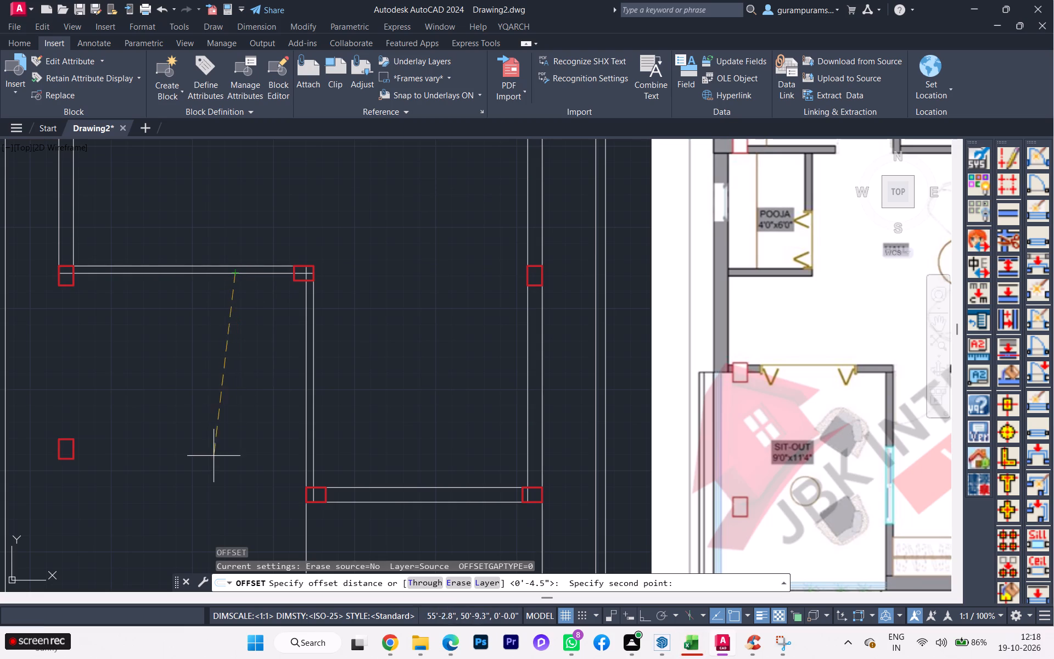
key("F8")
key("1")
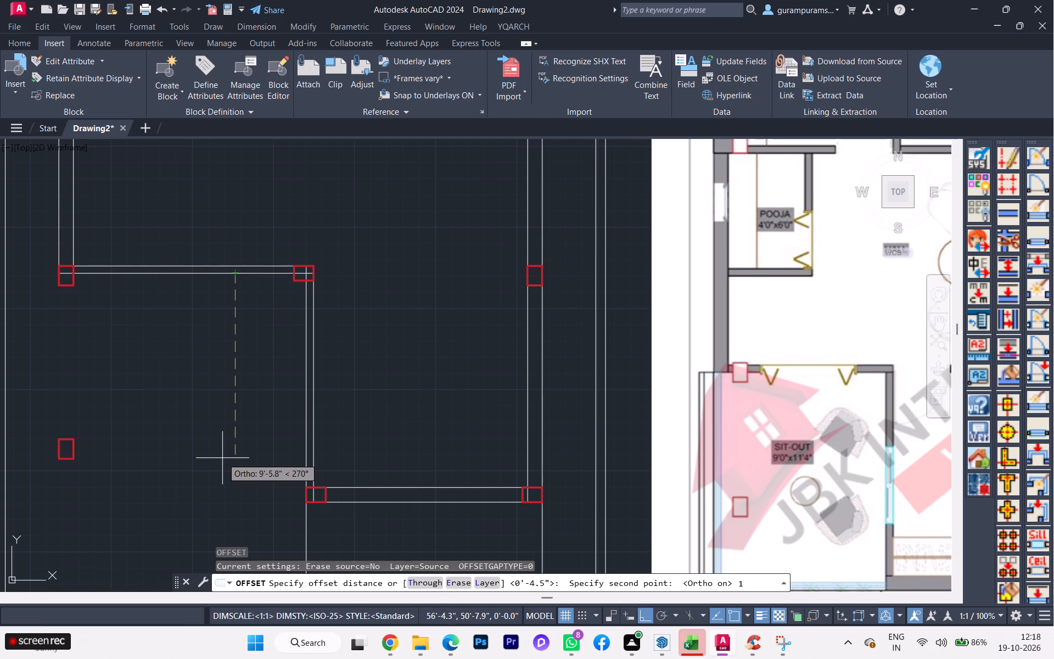
key("1")
type("'4")
key("Return")
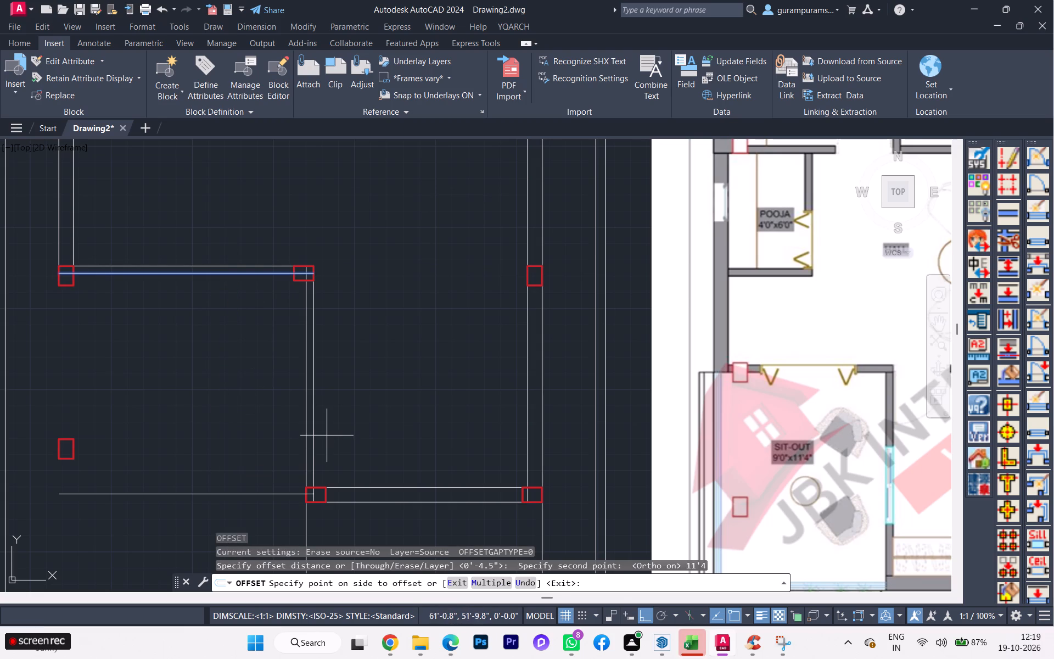
scroll(331, 435, "down", 1)
scroll(699, 529, "up", 1)
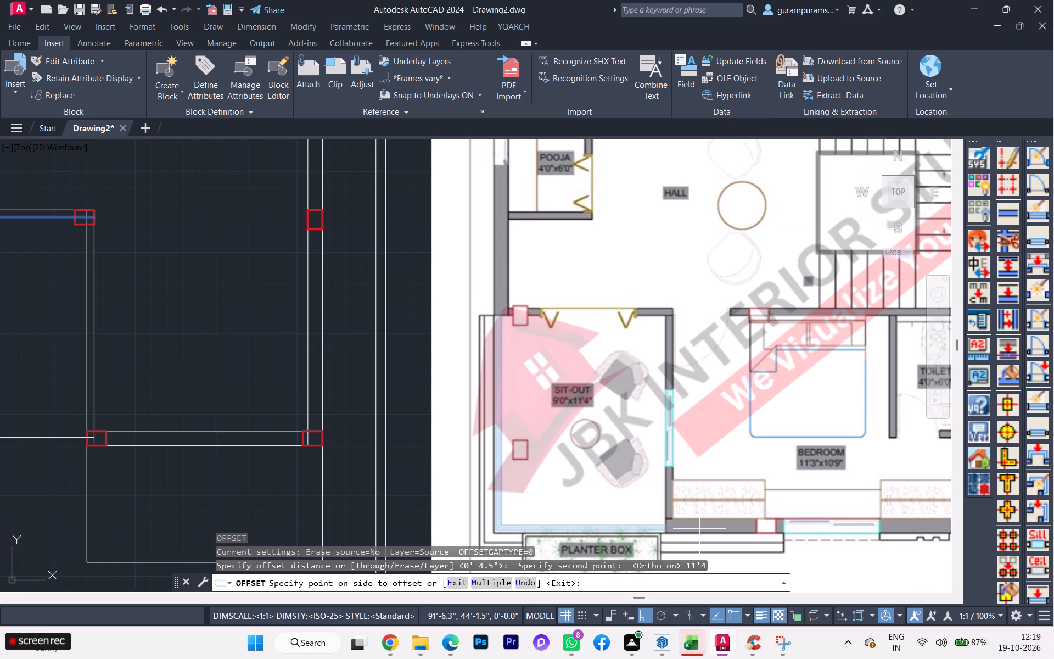
scroll(699, 532, "down", 1)
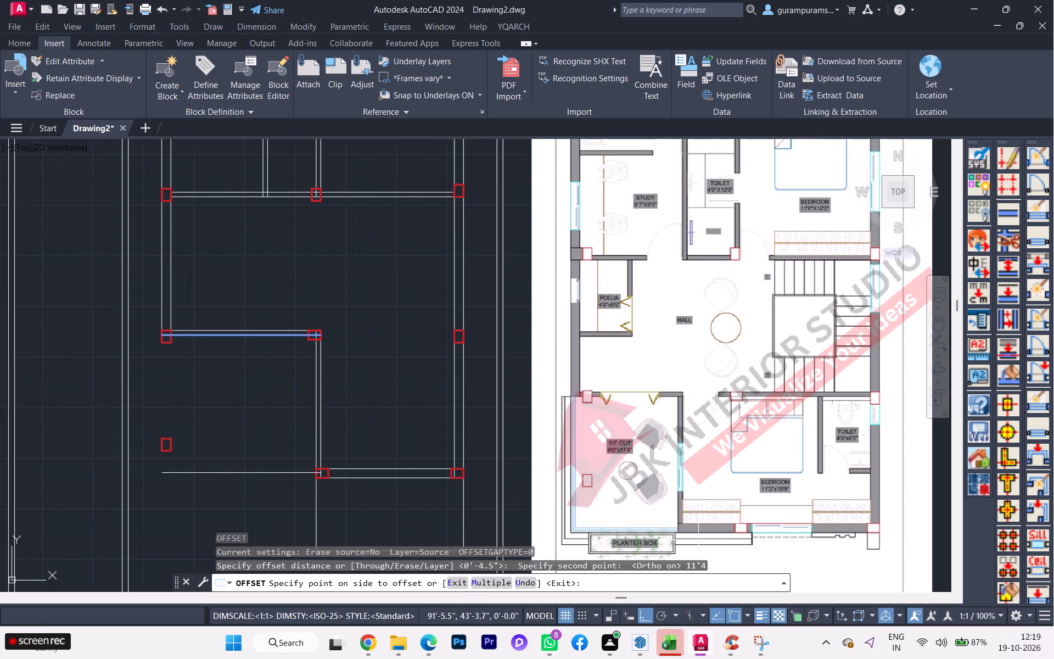
scroll(698, 540, "up", 1)
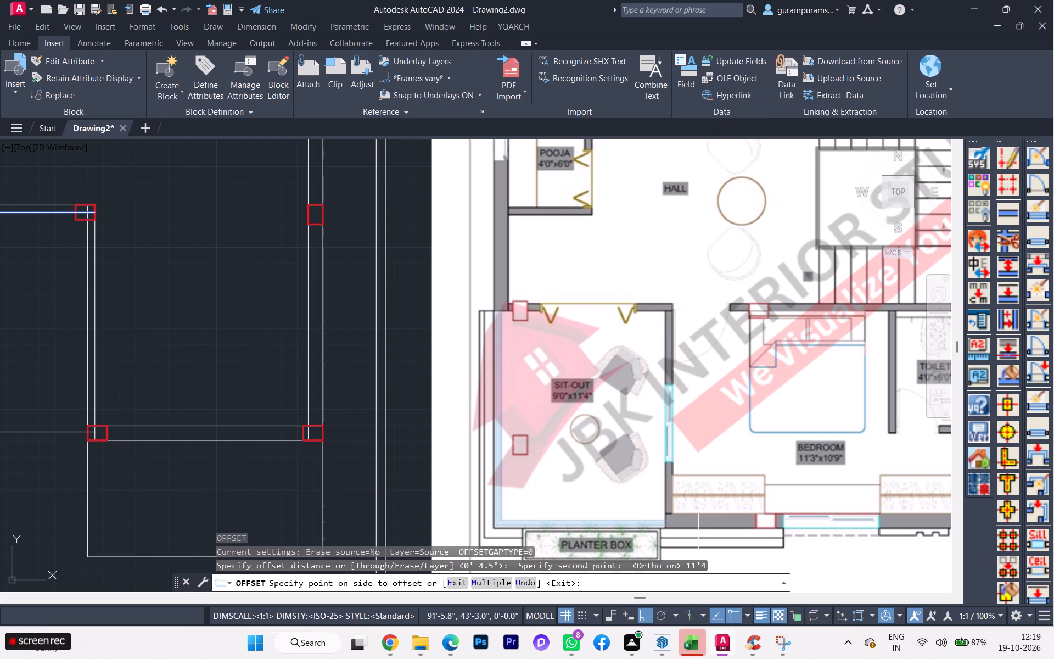
scroll(706, 533, "down", 1)
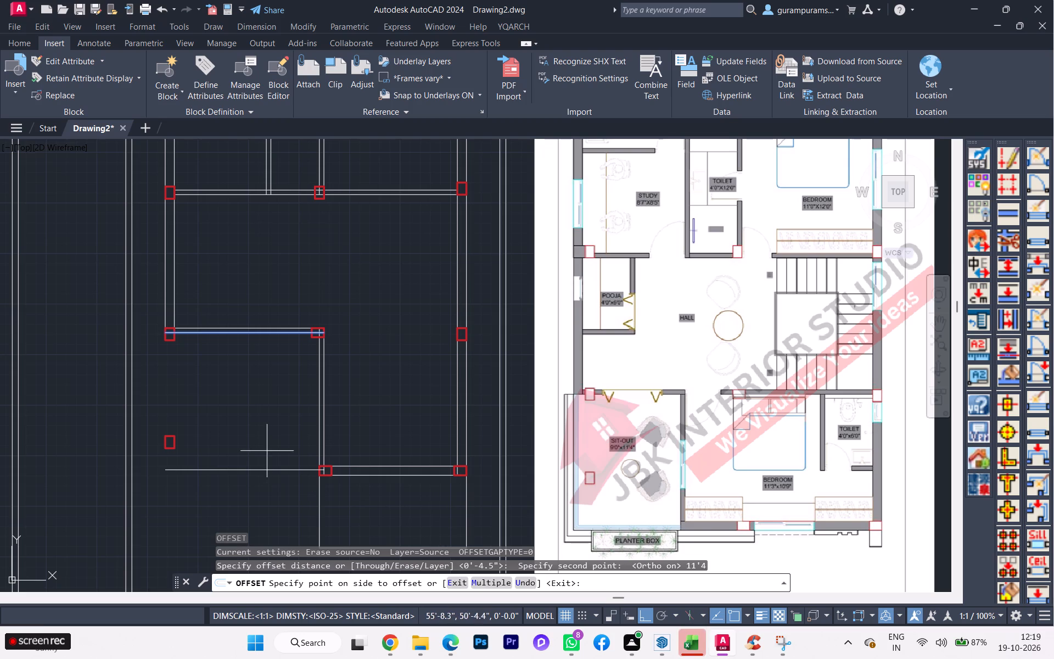
scroll(268, 470, "up", 2)
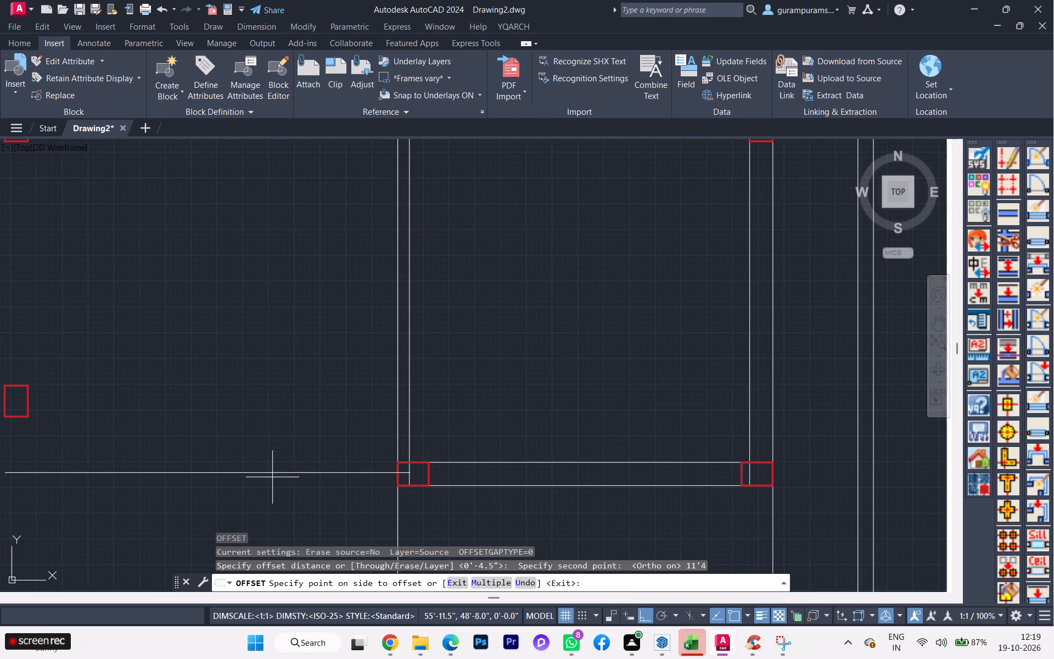
left_click(270, 473)
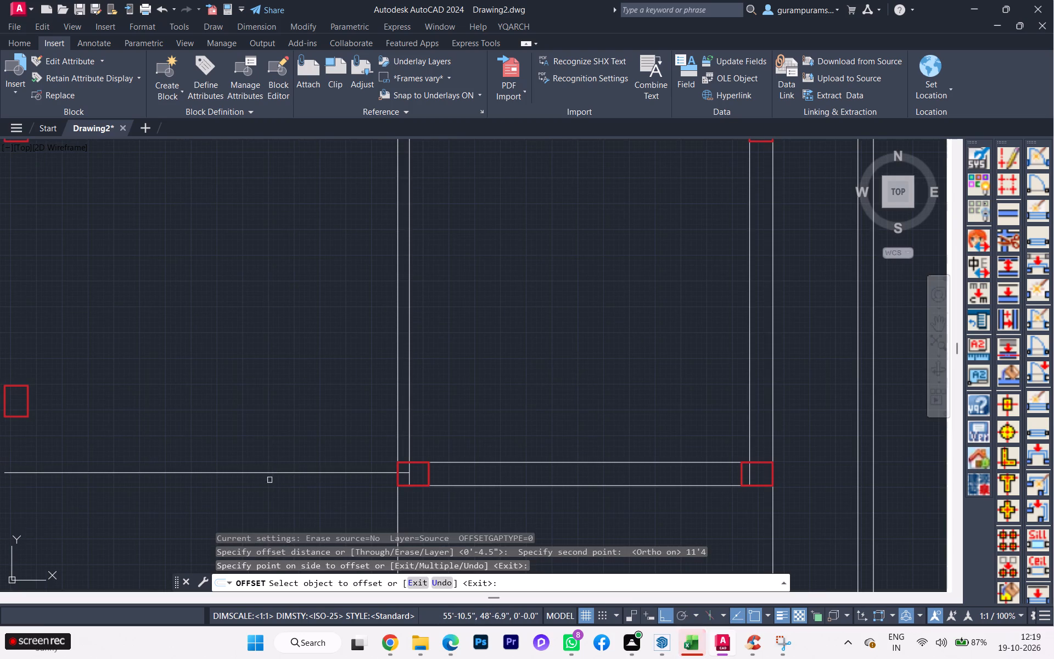
Offset the new sit-out front line 4.5" downward to give the front wall its thickness.
left_click(273, 473)
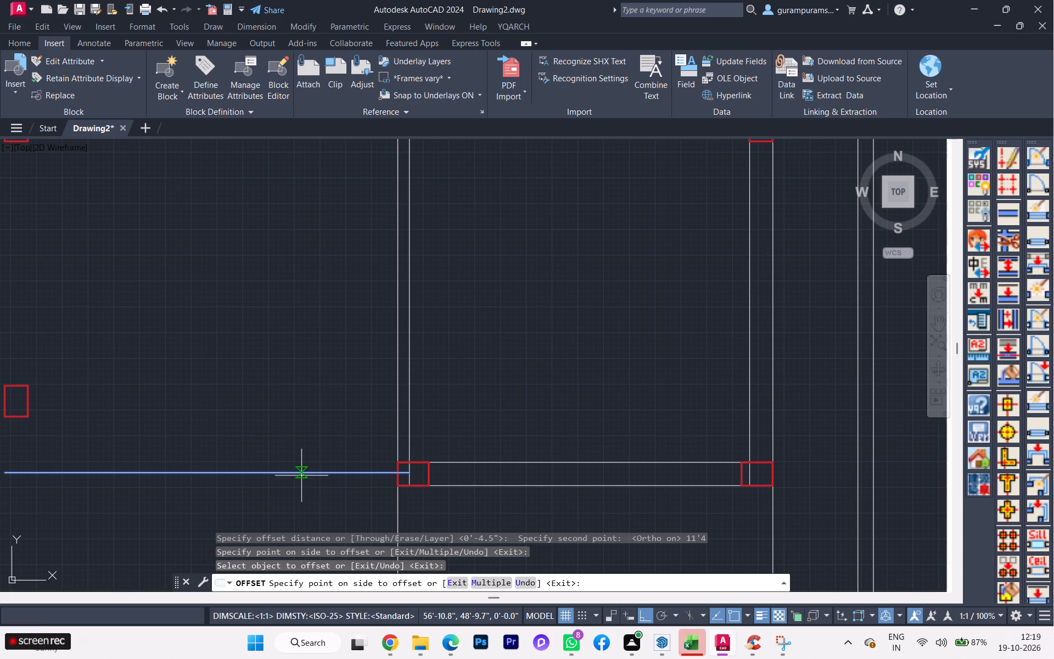
key("4")
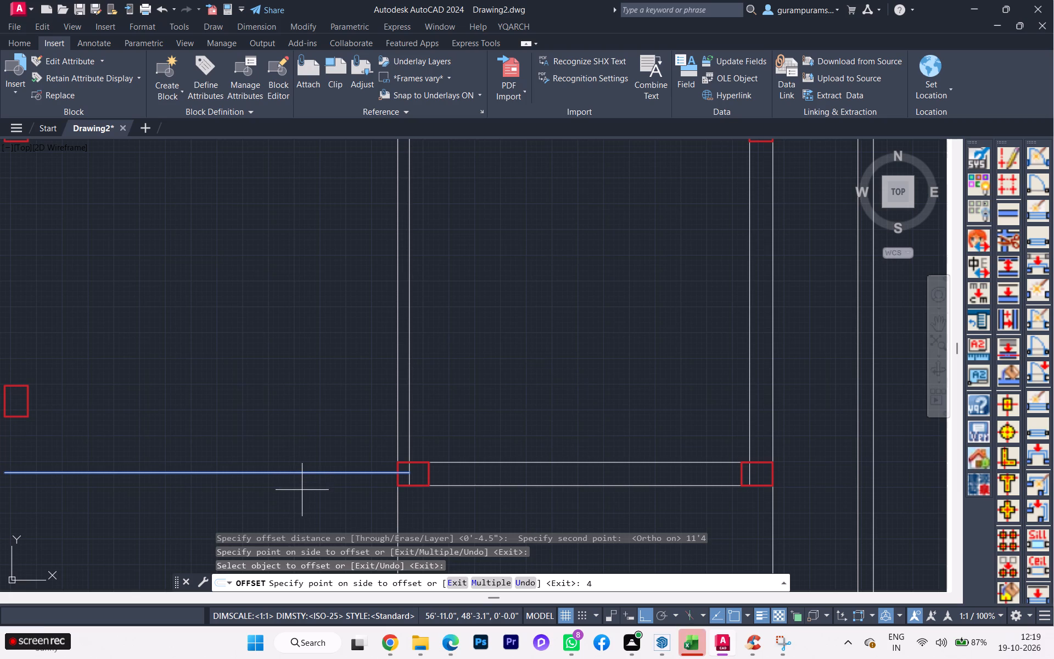
key("period")
key("5")
key("Return")
left_click(303, 474)
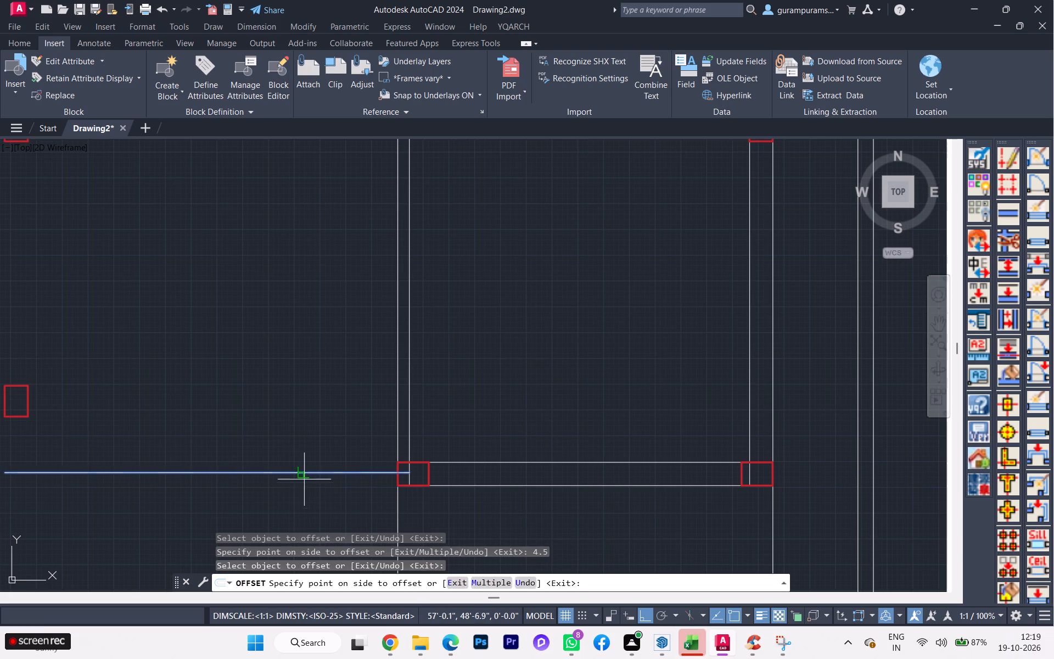
left_click(306, 488)
left_click(304, 480)
key("space")
key("space")
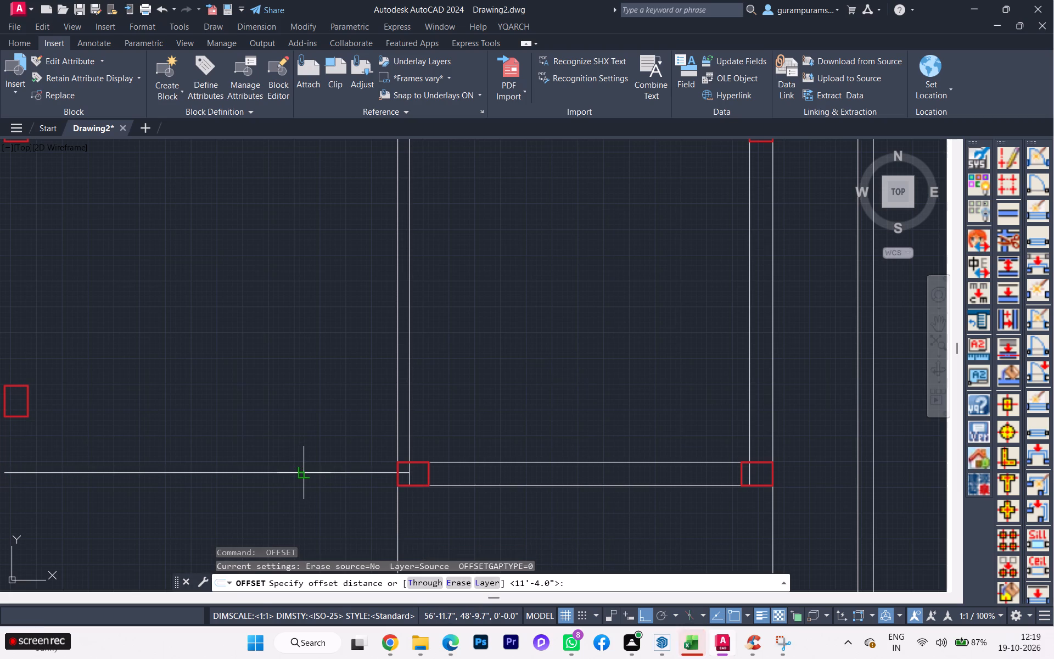
left_click(301, 473)
type("4.5")
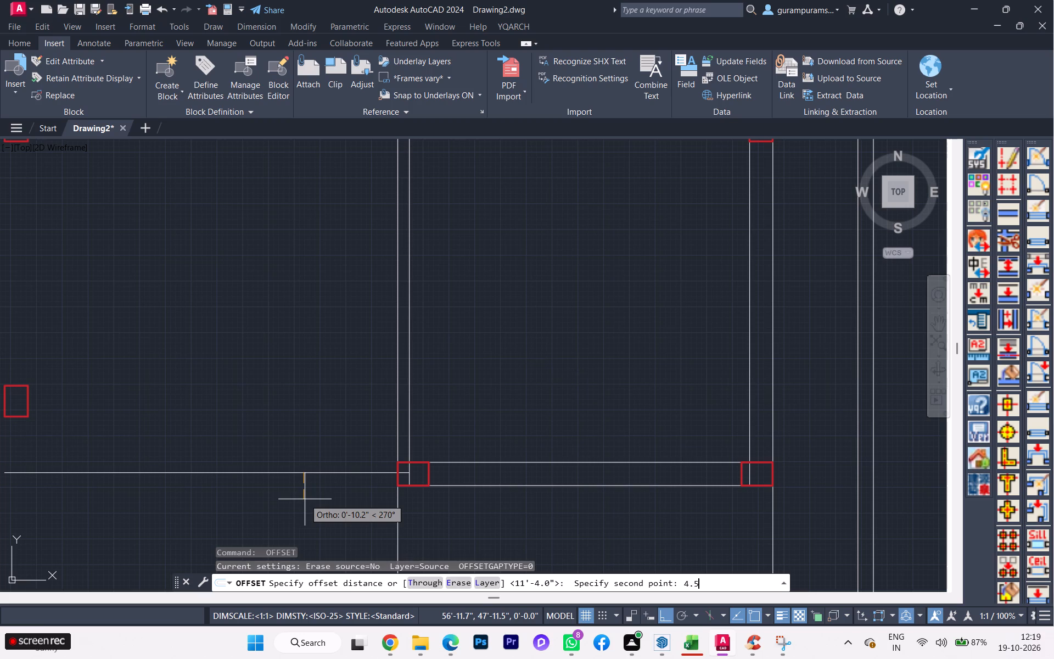
key("Return")
left_click(309, 475)
left_click(312, 491)
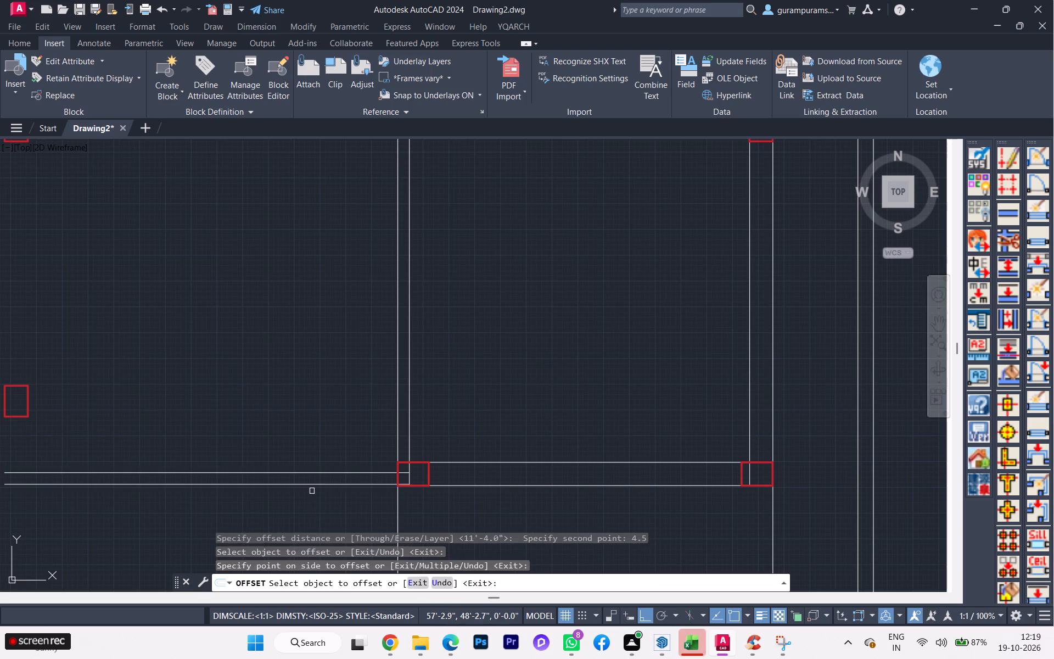
key("space")
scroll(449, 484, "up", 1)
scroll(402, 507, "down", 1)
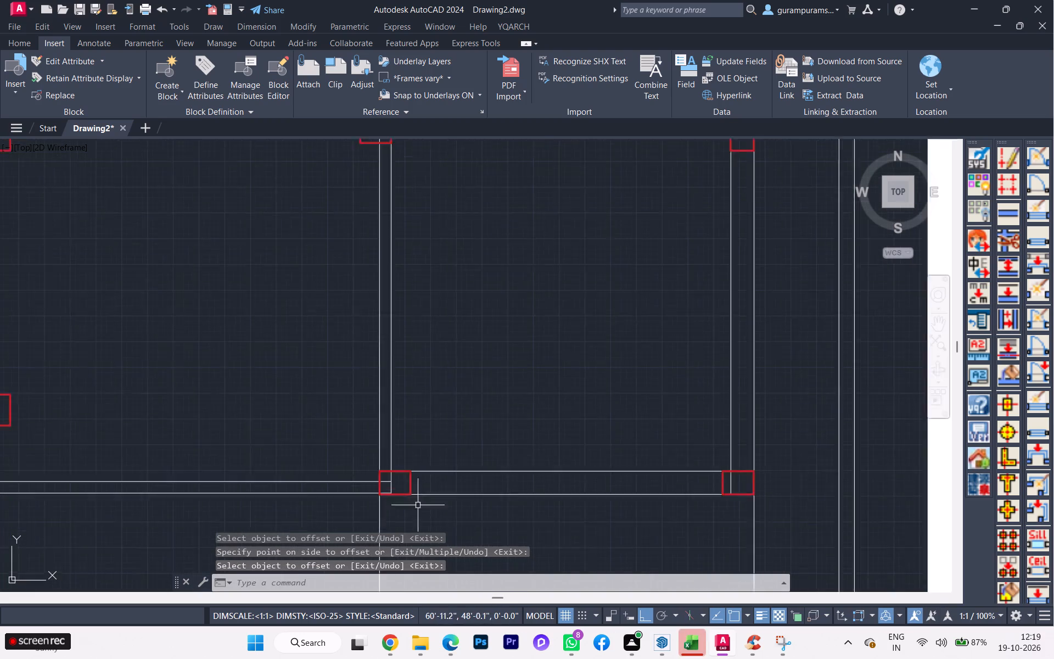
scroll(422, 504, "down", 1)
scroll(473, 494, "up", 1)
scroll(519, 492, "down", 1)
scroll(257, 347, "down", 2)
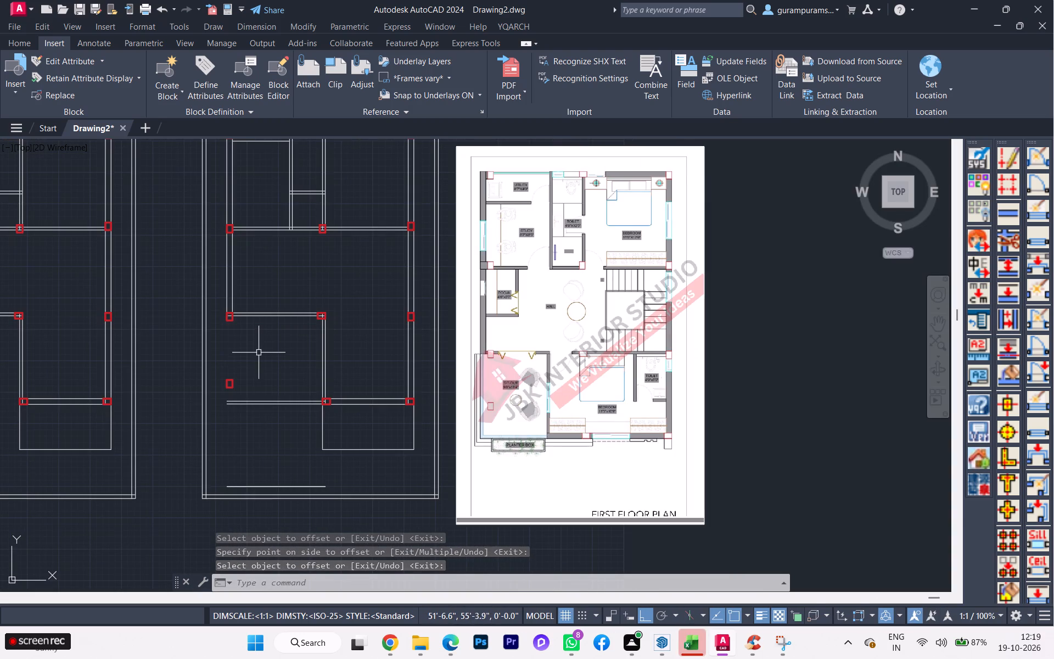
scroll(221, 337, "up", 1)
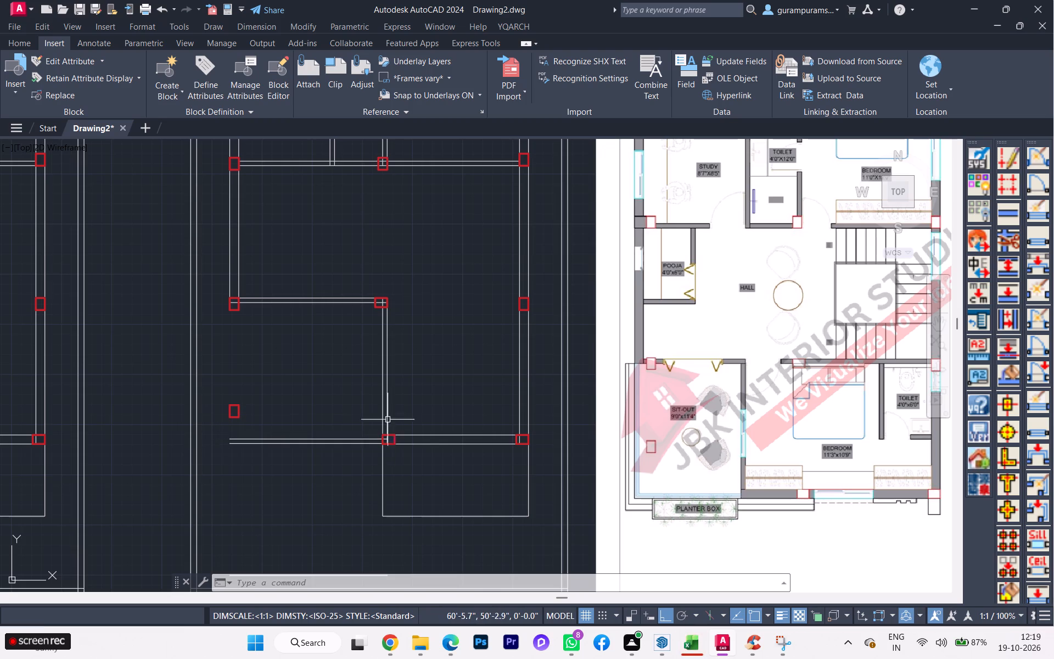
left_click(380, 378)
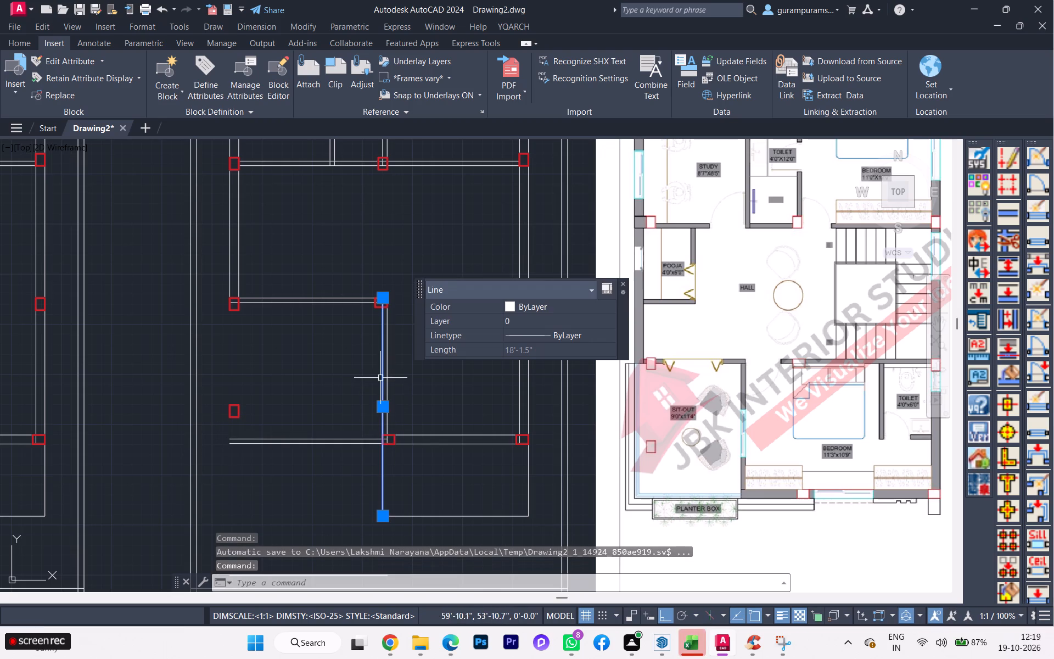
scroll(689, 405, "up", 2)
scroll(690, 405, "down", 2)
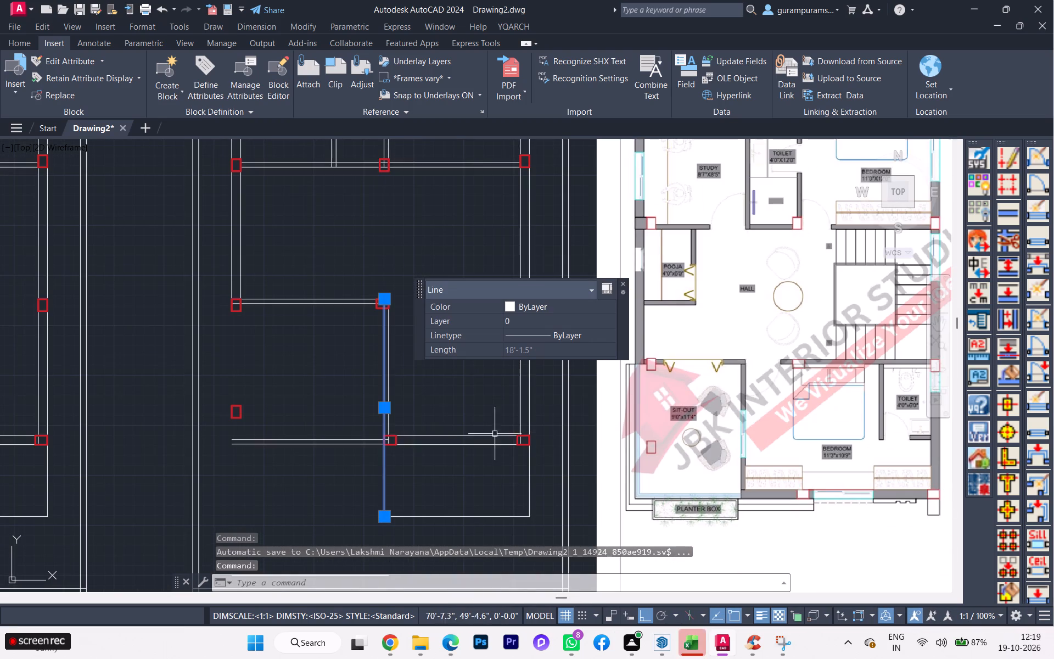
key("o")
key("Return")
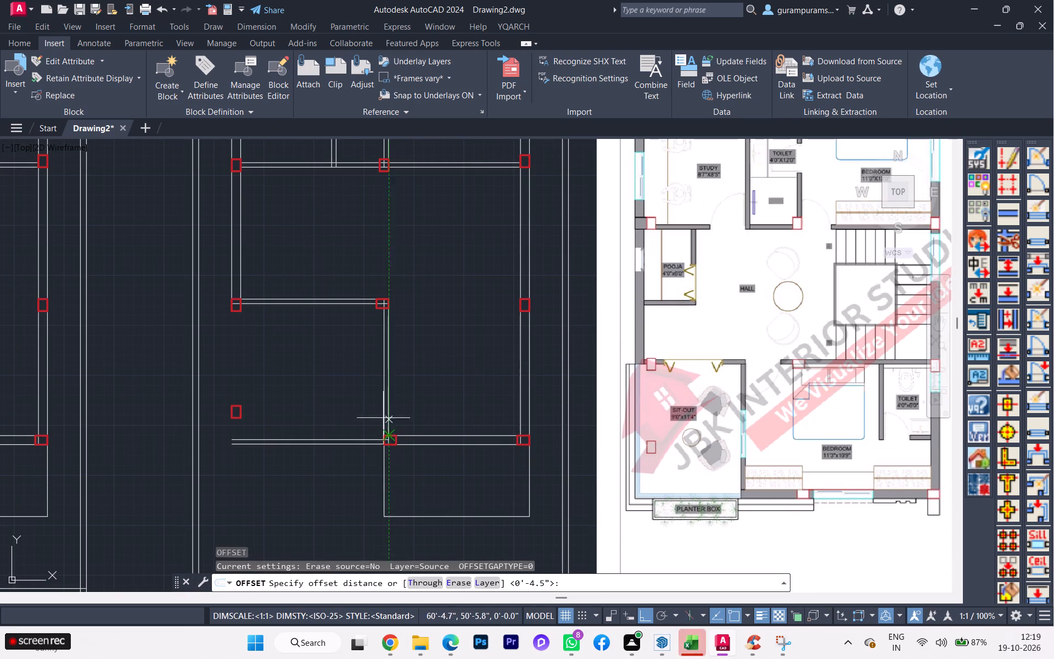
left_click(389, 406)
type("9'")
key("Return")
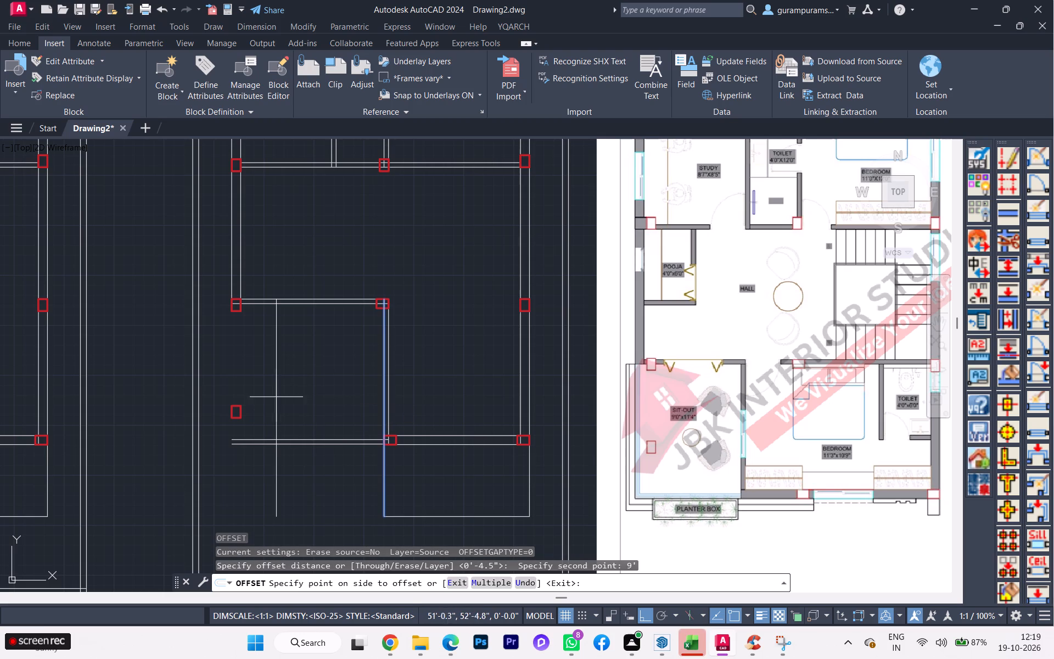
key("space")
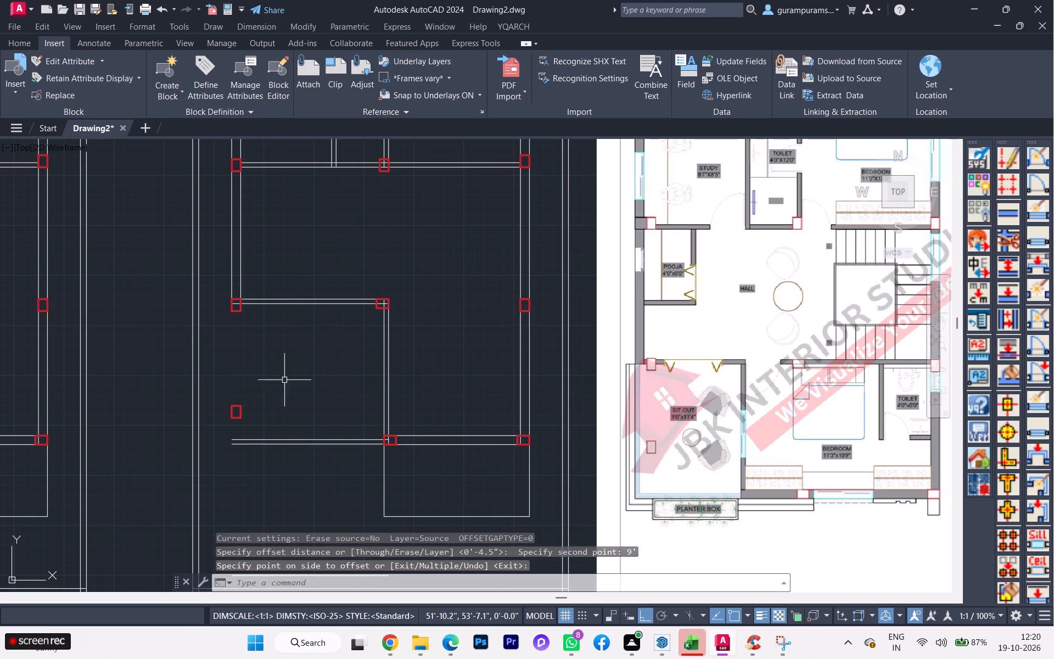
Draw a vertical line along the sit-out's outer side, from the corner column's outer edge down to the front wall's outer line.
scroll(244, 327, "up", 1)
key("l")
key("Return")
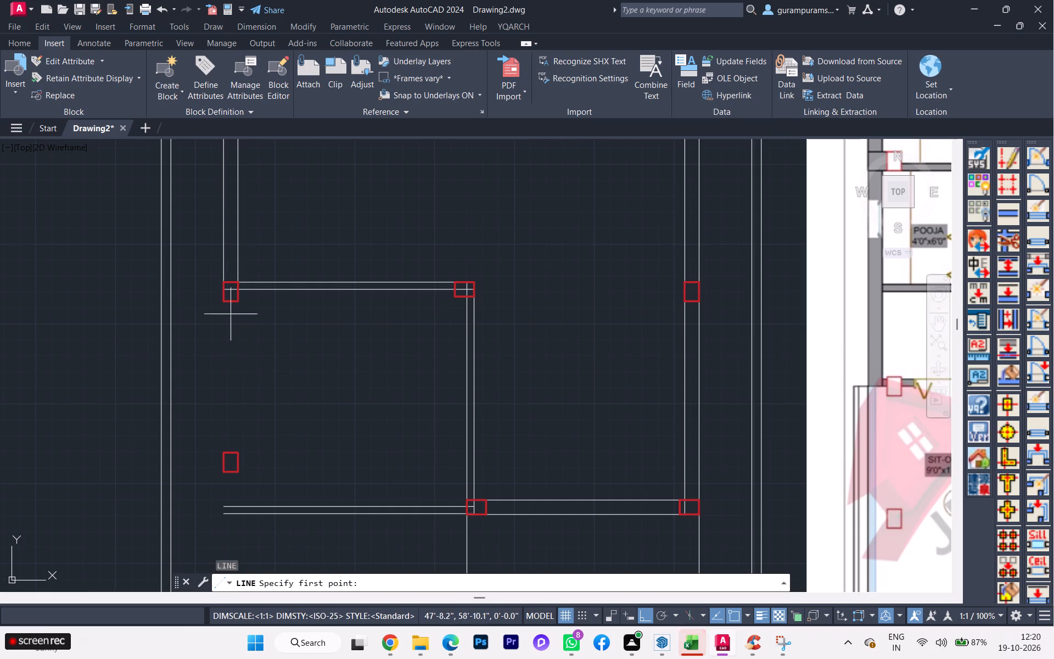
scroll(229, 297, "up", 3)
left_click(206, 264)
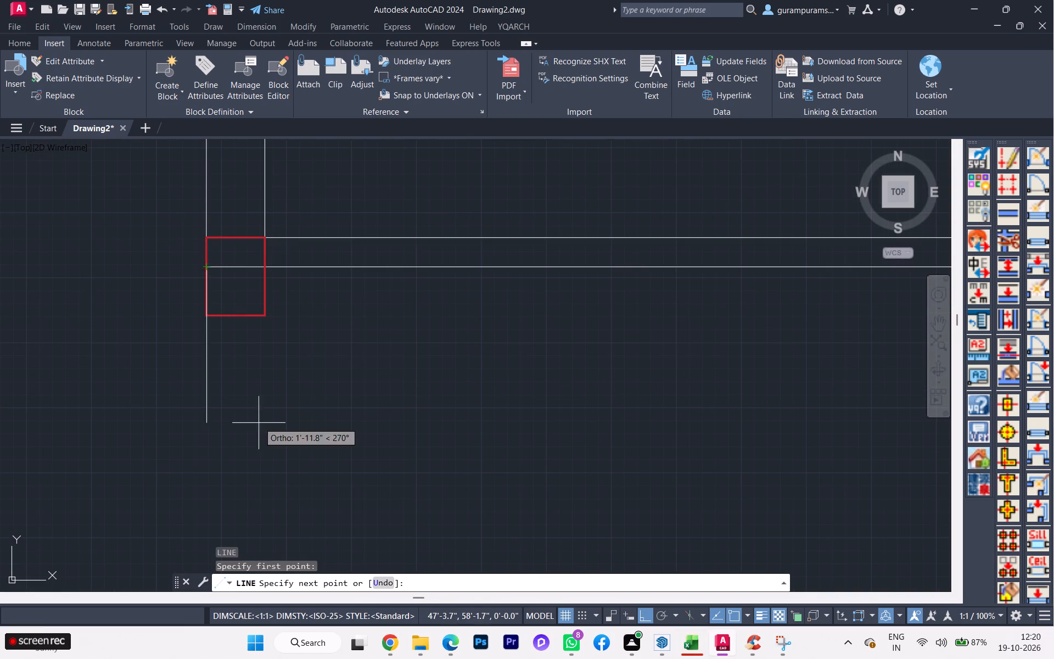
scroll(242, 408, "down", 4)
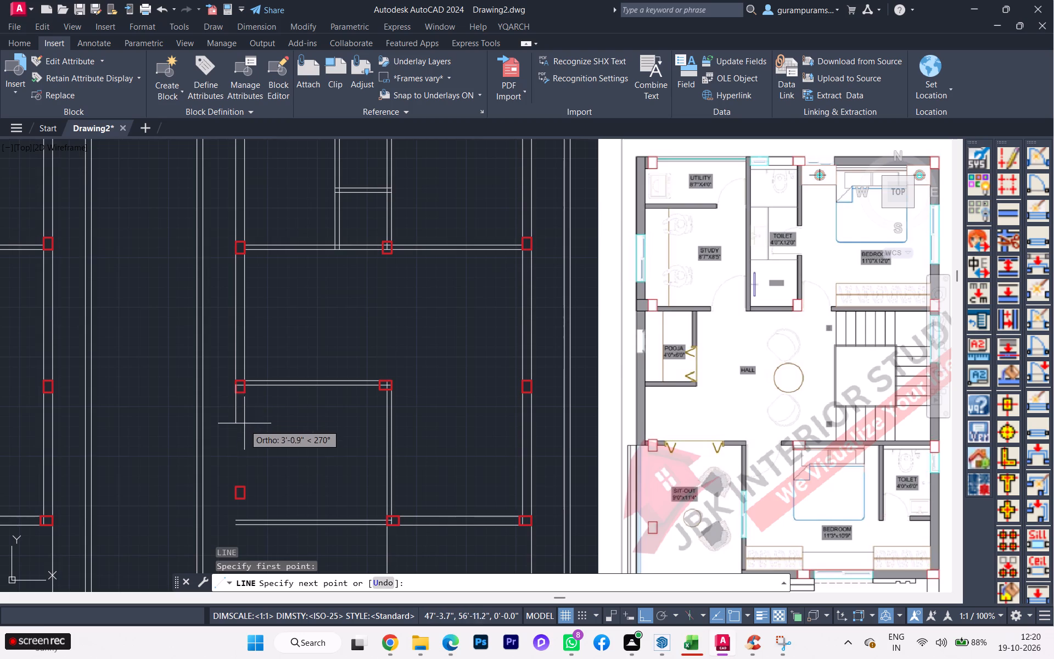
scroll(242, 442, "down", 1)
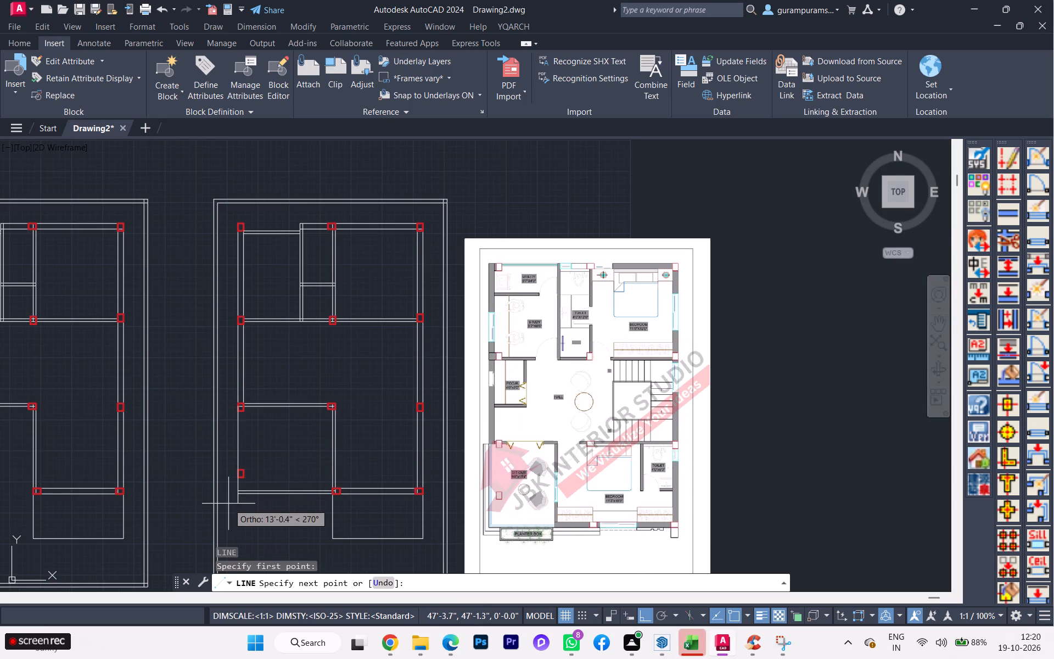
scroll(234, 501, "up", 1)
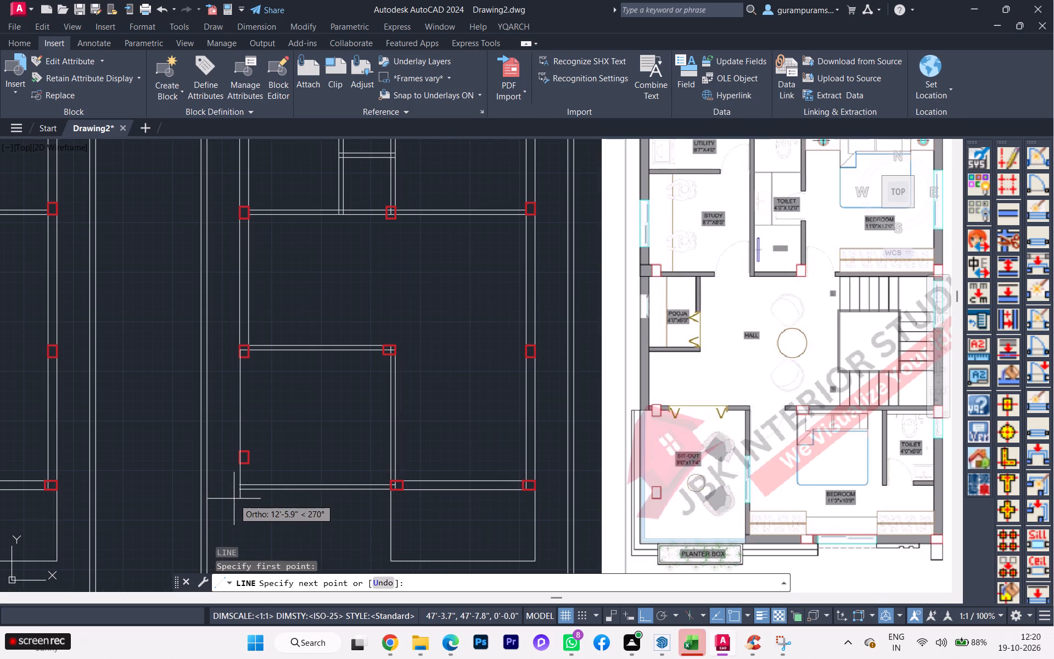
scroll(234, 499, "up", 2)
left_click(250, 472)
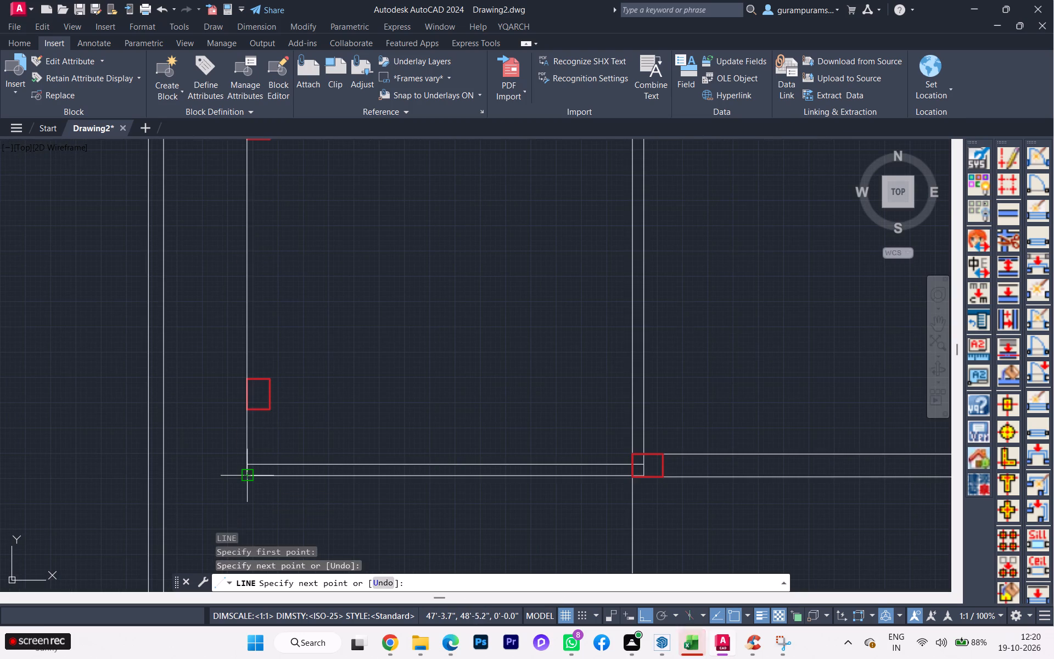
scroll(250, 474, "down", 3)
key("space")
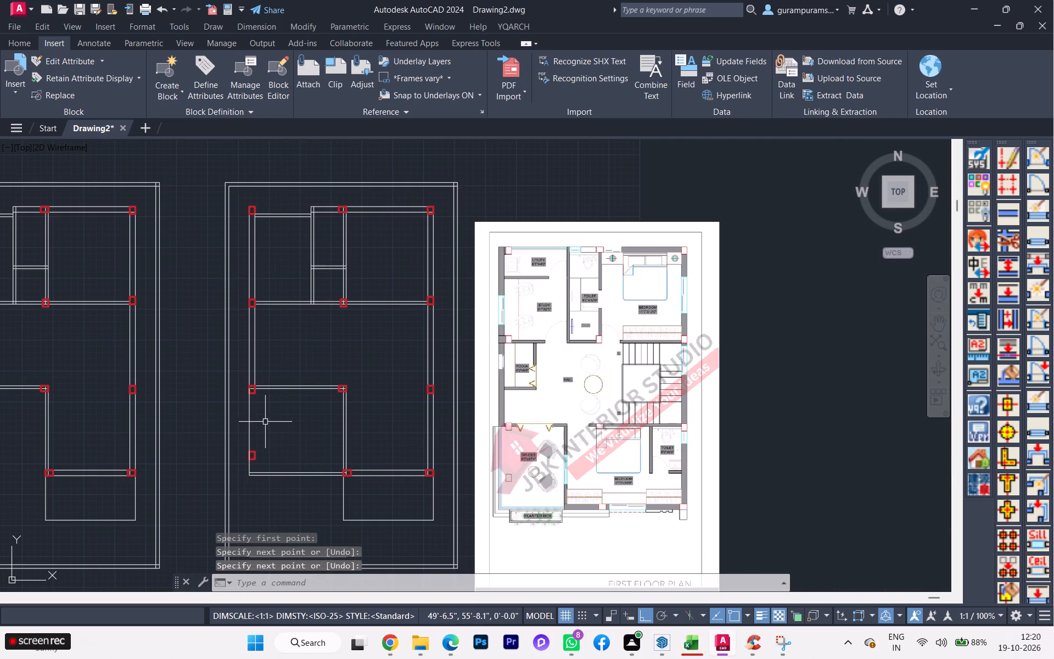
Offset the sit-out's new vertical side line 4.5" inward to form the side wall.
left_click(265, 422)
left_click(237, 417)
key("o")
key("Return")
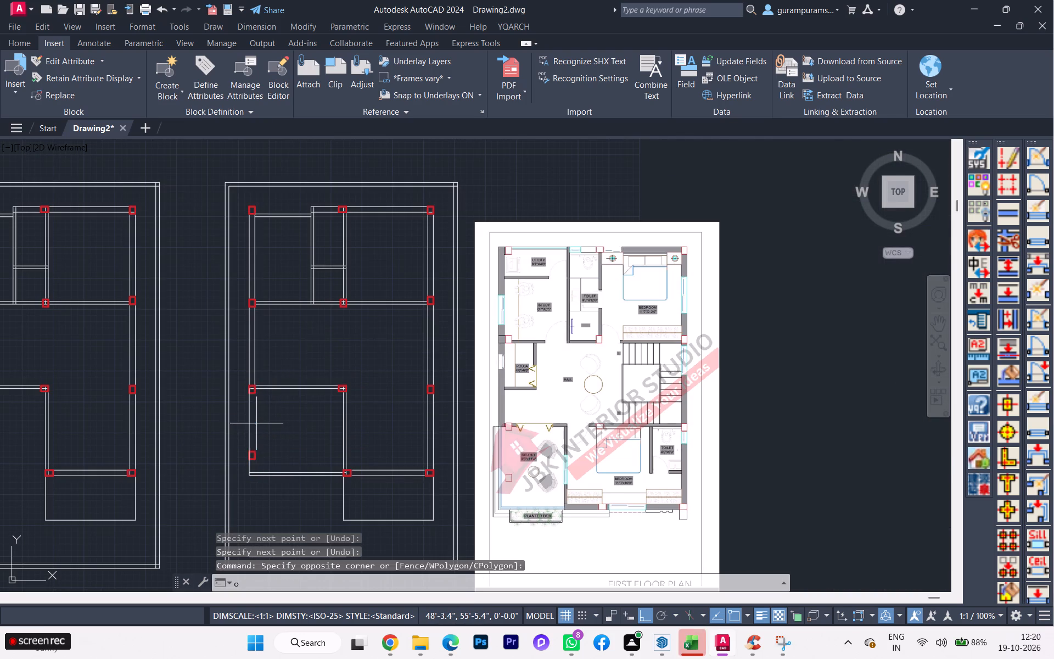
scroll(251, 435, "up", 2)
left_click(248, 437)
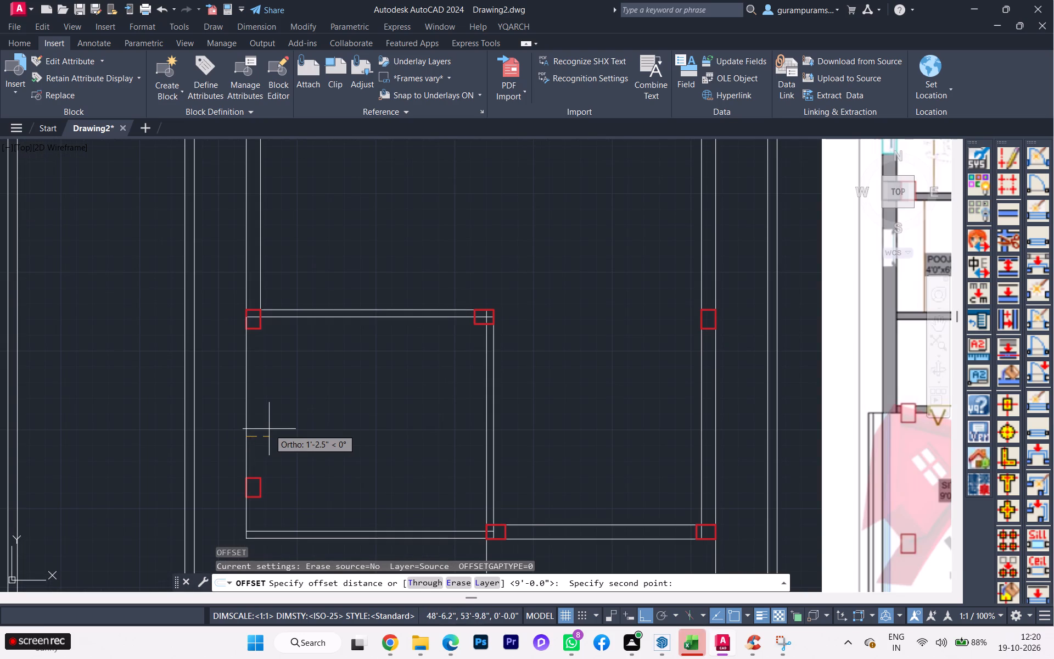
key("4")
key("period")
key("5")
key("Return")
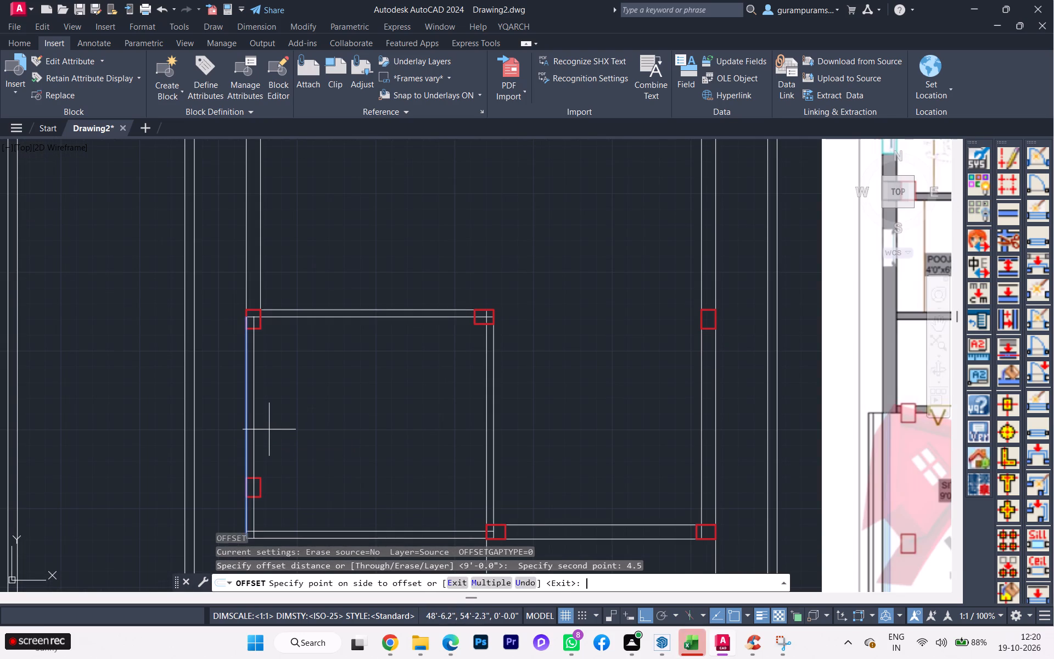
left_click(267, 430)
key("space")
scroll(268, 429, "down", 2)
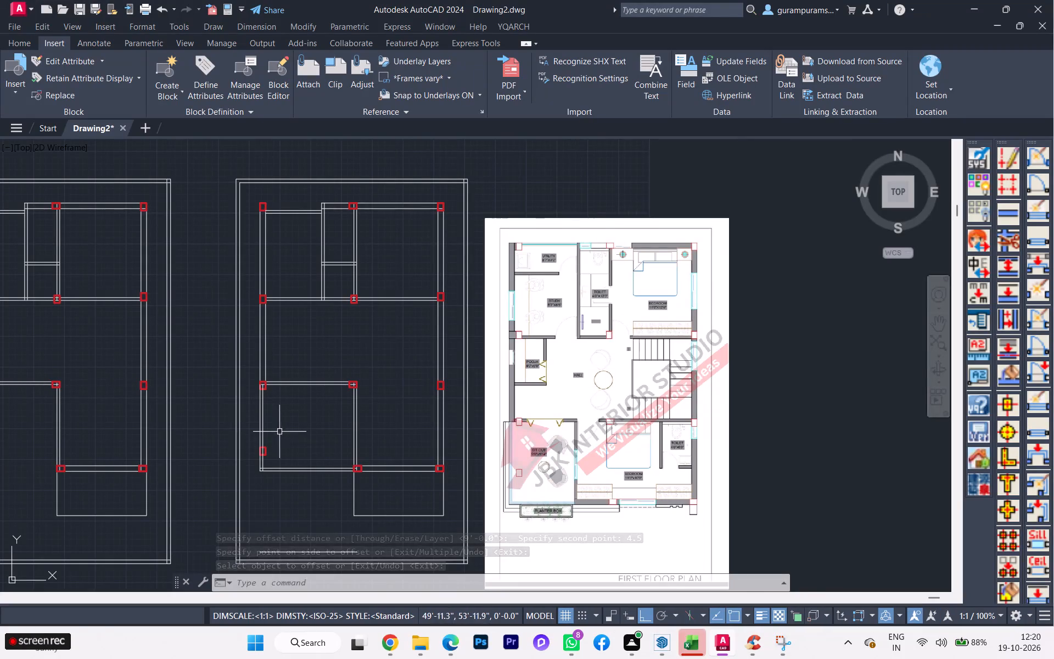
Offset the inner line of the sit-out's side wall 9' inward for the sit-out's width.
key("o")
key("Return")
scroll(276, 443, "up", 3)
left_click(225, 420)
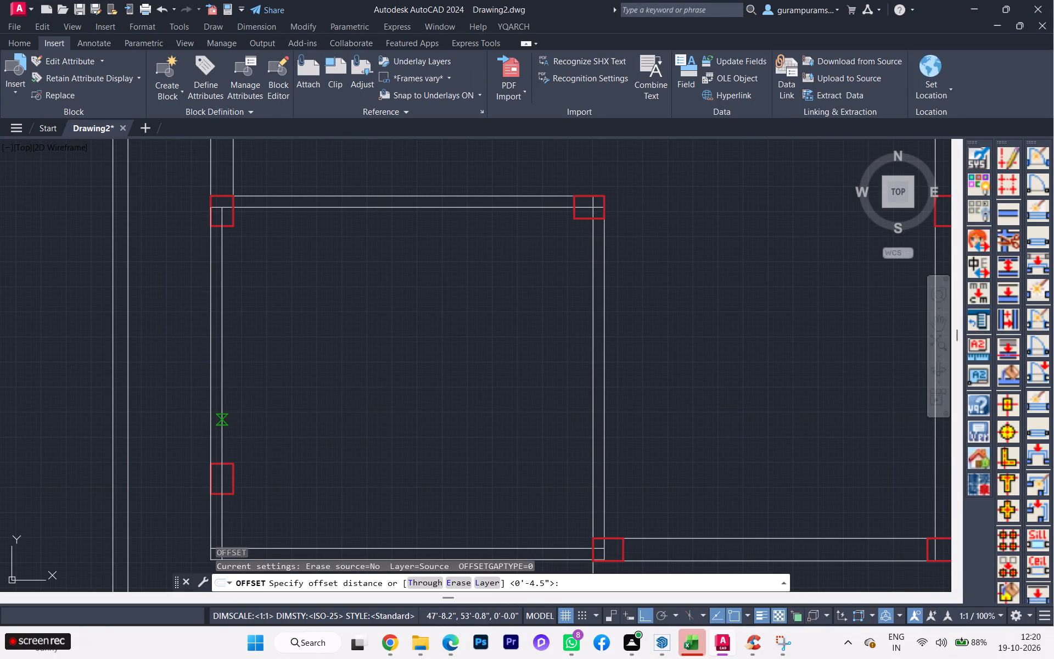
scroll(398, 419, "down", 2)
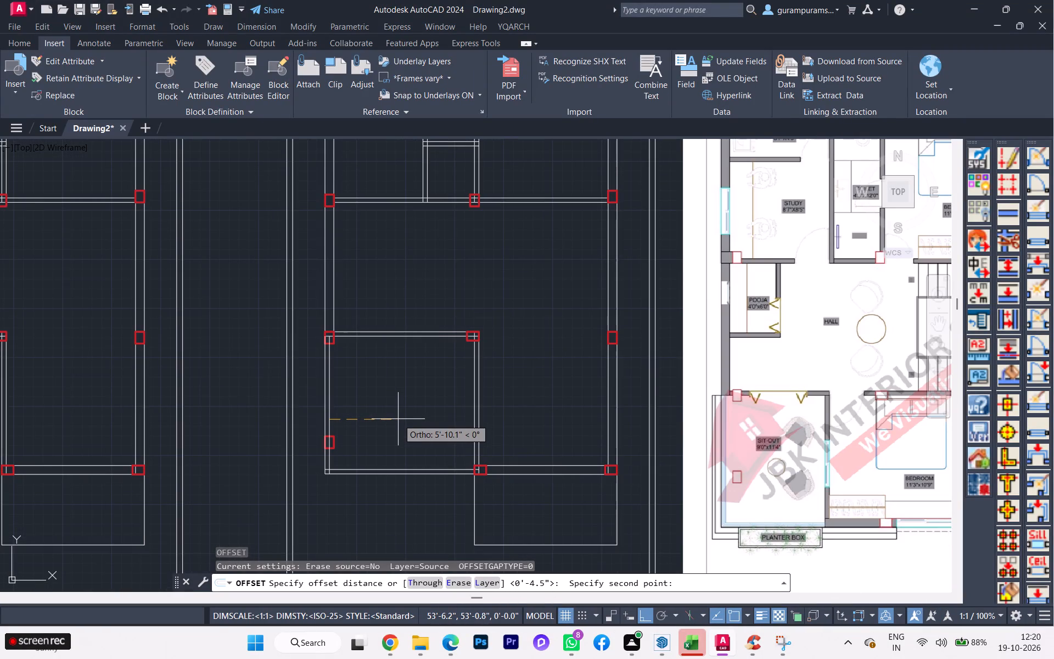
key("9")
key("apostrophe")
key("Return")
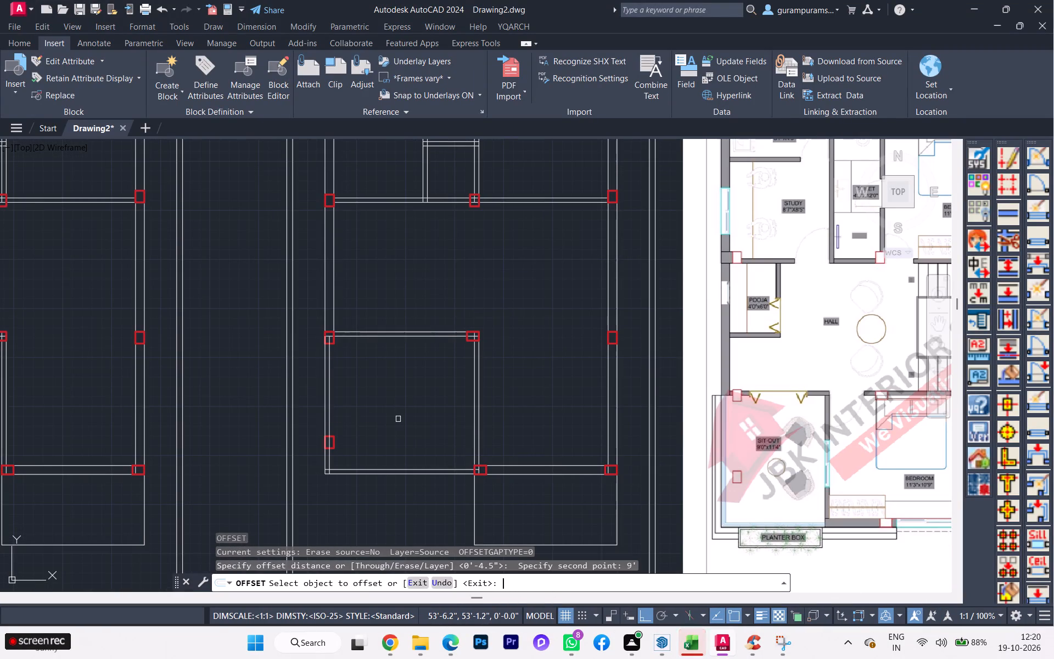
left_click(330, 409)
left_click(375, 405)
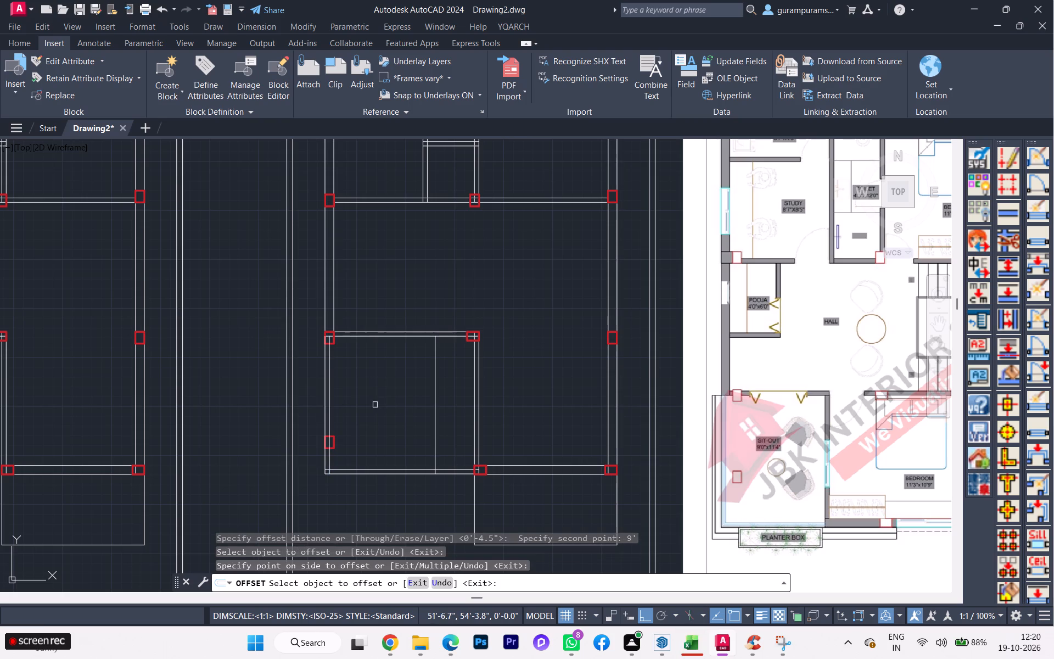
key("space")
Offset the new vertical sit-out line 4.5" toward the bedroom side to give the partition its thickness.
key("space")
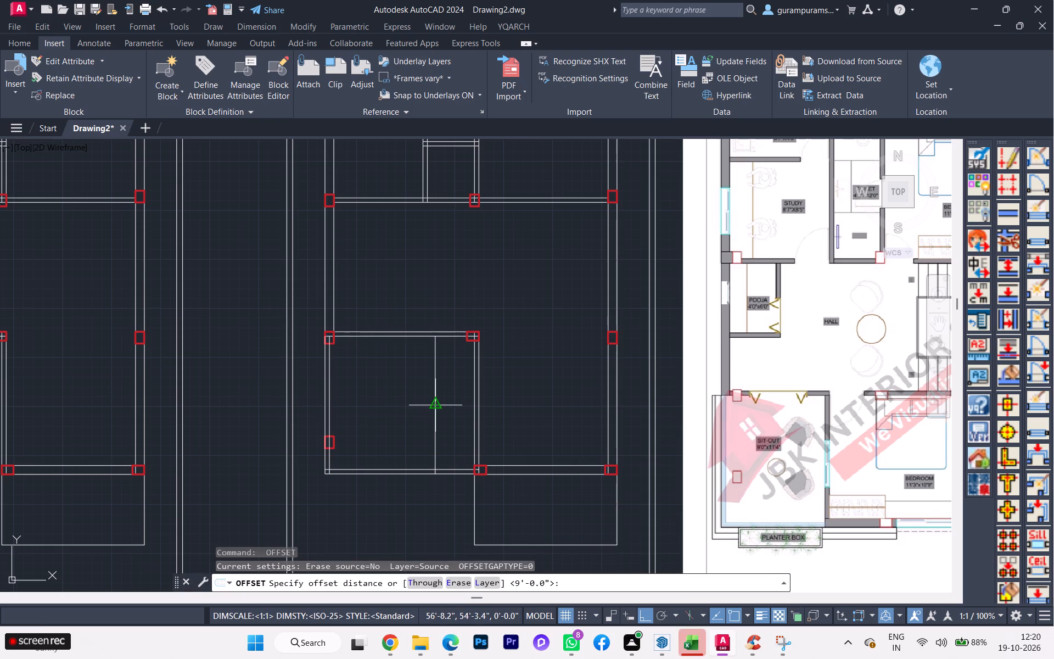
left_click(432, 397)
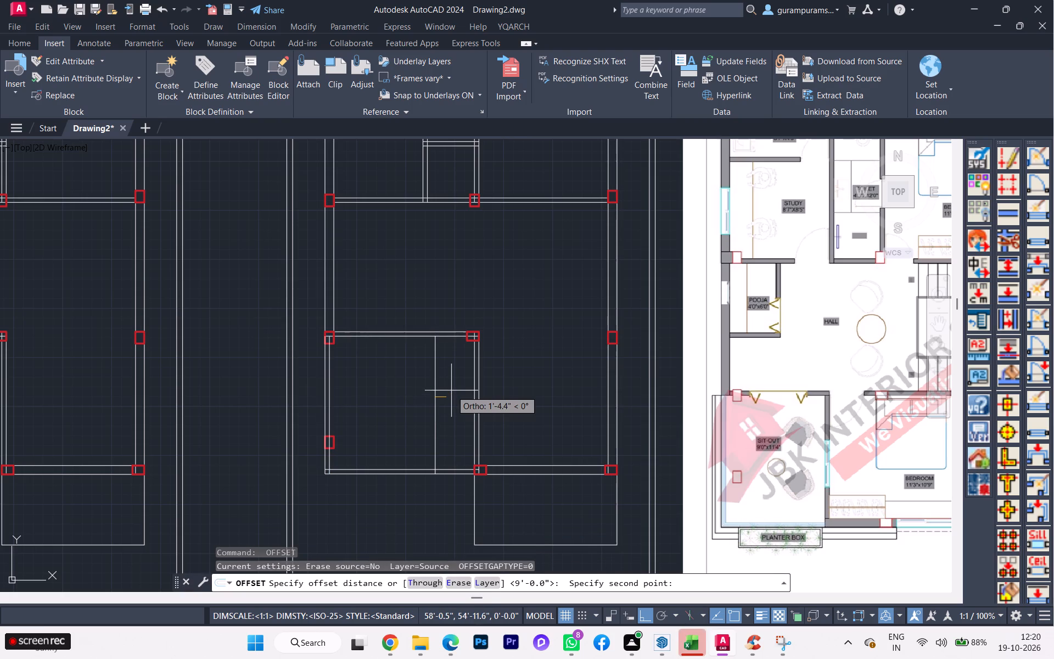
key("4")
key("period")
key("5")
key("Return")
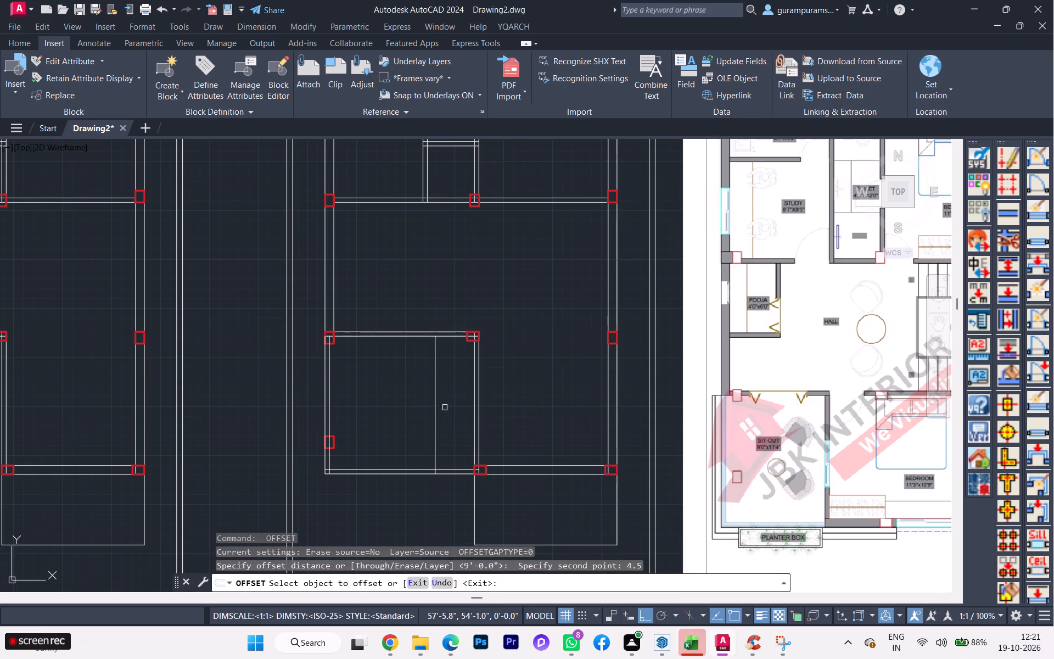
left_click(434, 416)
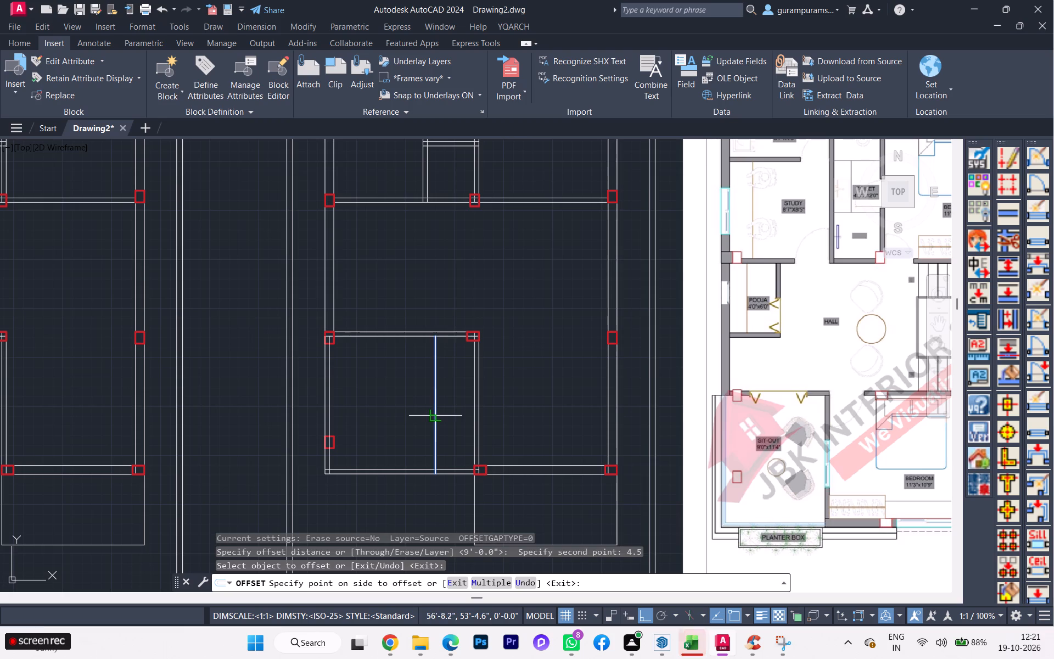
left_click(444, 412)
scroll(395, 427, "down", 1)
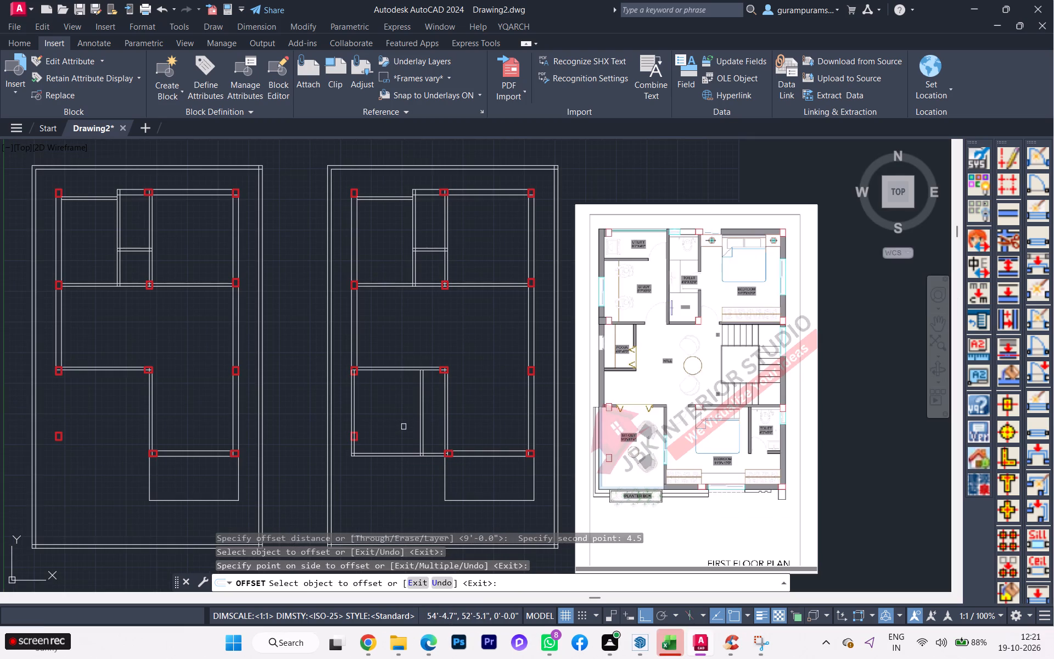
scroll(649, 257, "up", 1)
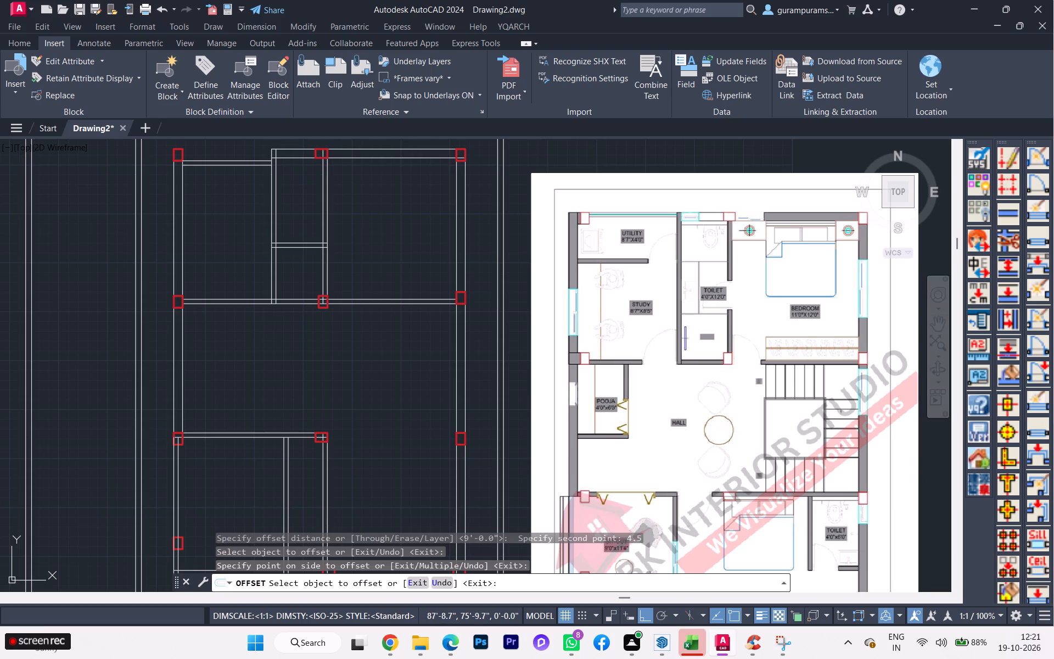
scroll(648, 256, "down", 1)
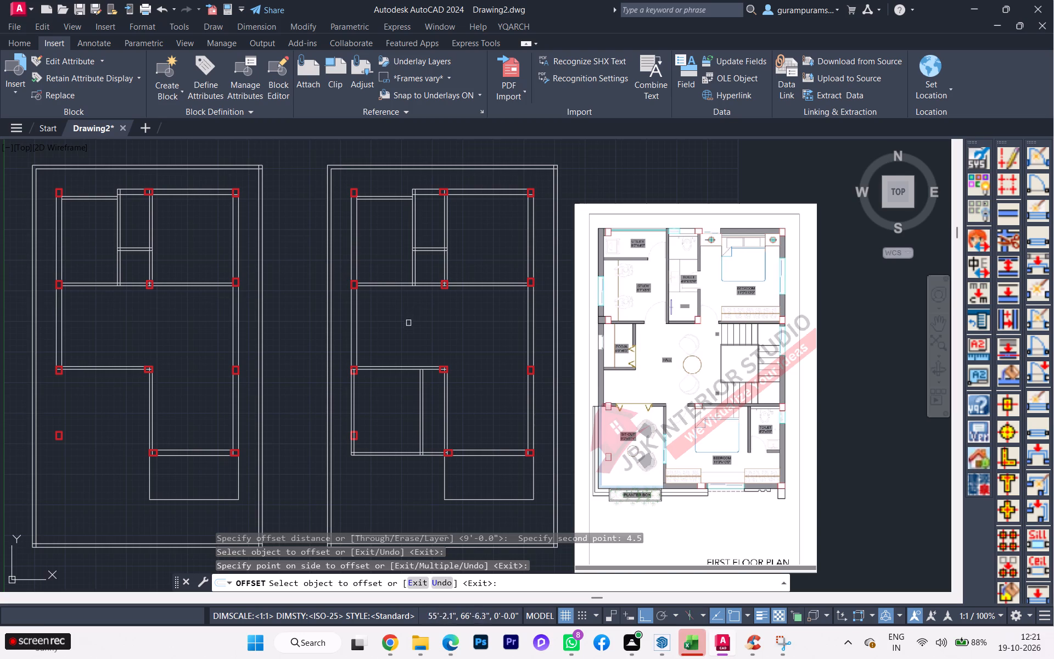
key("space")
Move the first floor plan's outer side wall, including its columns and the sit-out side wall lines, 1' outward.
left_click(342, 190)
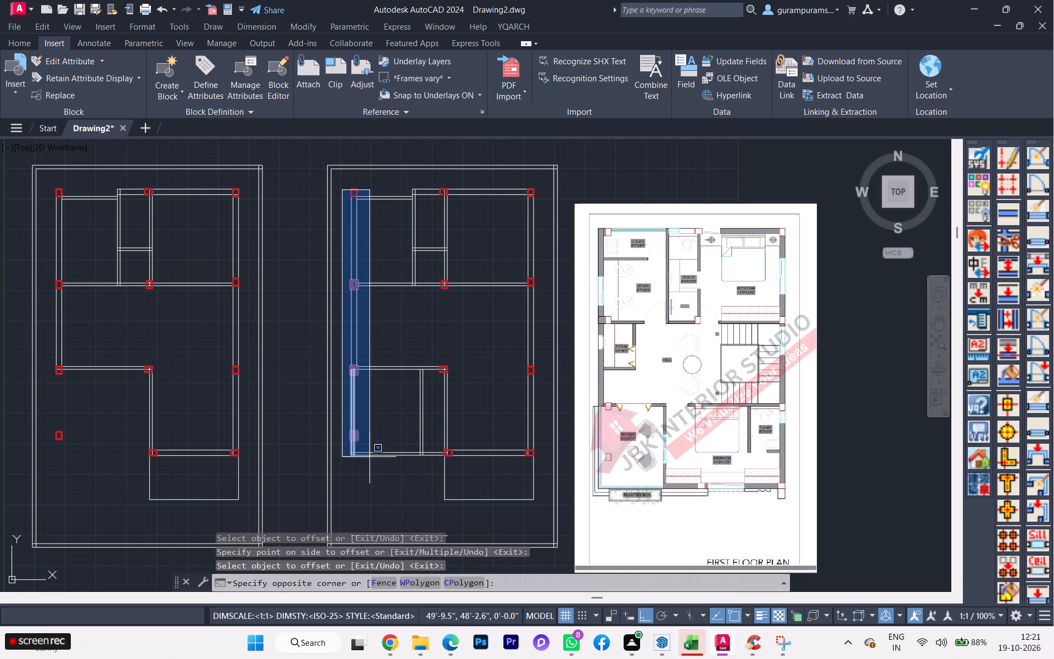
left_click(369, 459)
scroll(372, 403, "up", 1)
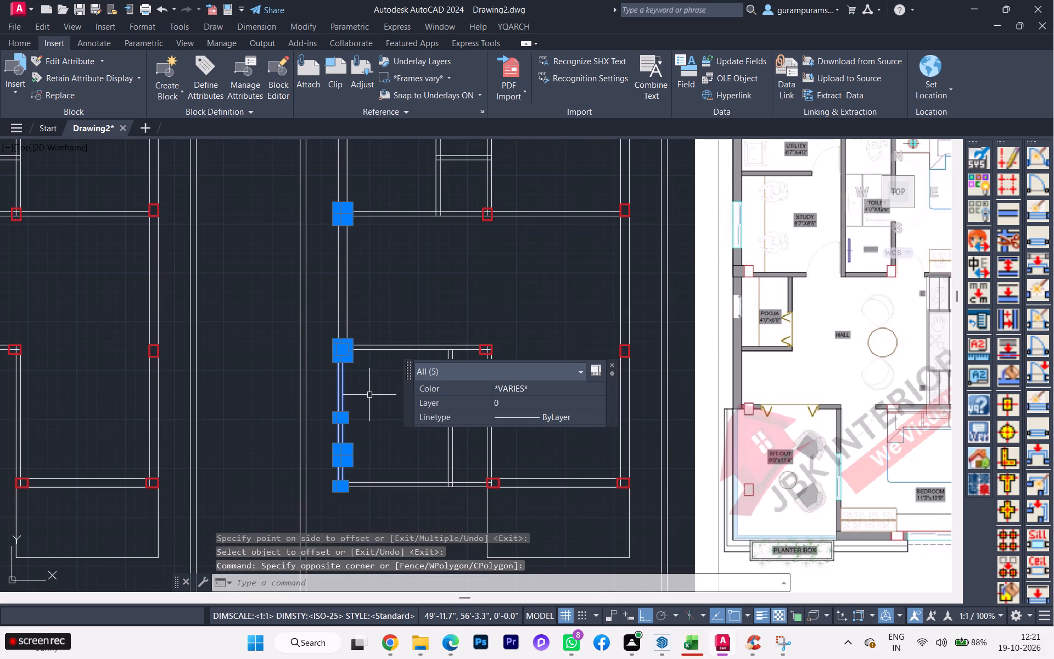
scroll(369, 395, "down", 1)
scroll(617, 378, "down", 1)
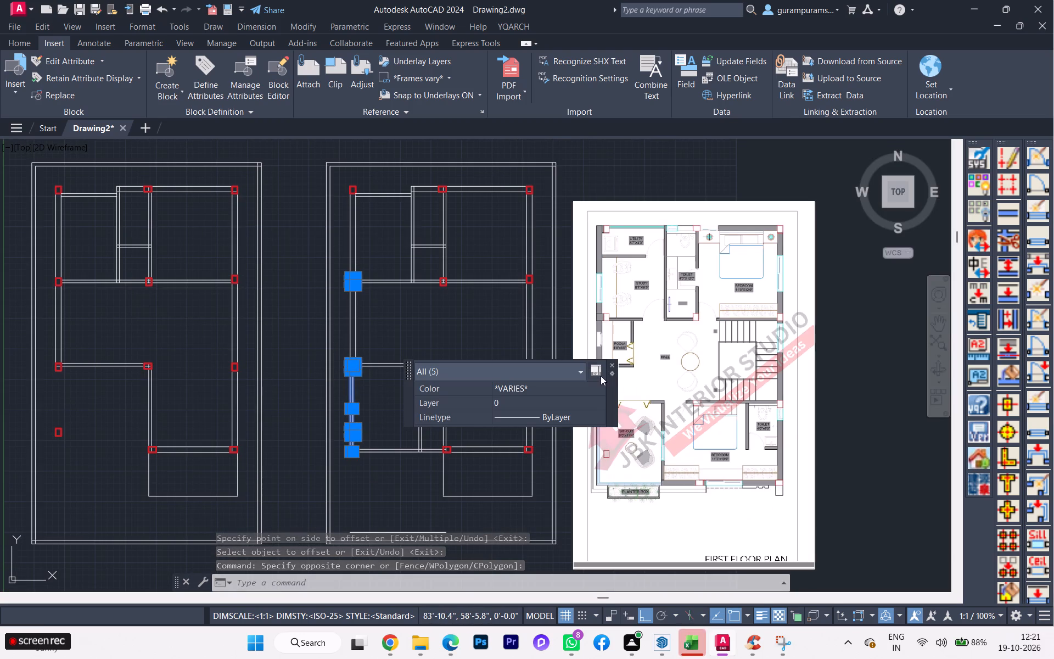
left_click(609, 362)
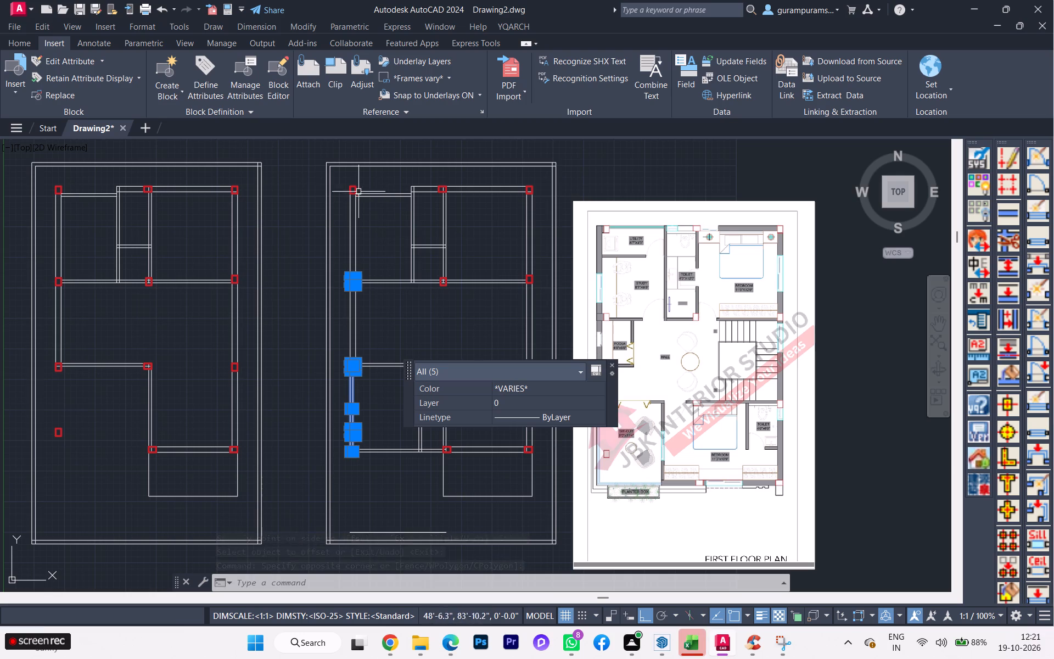
left_click(341, 176)
left_click(374, 488)
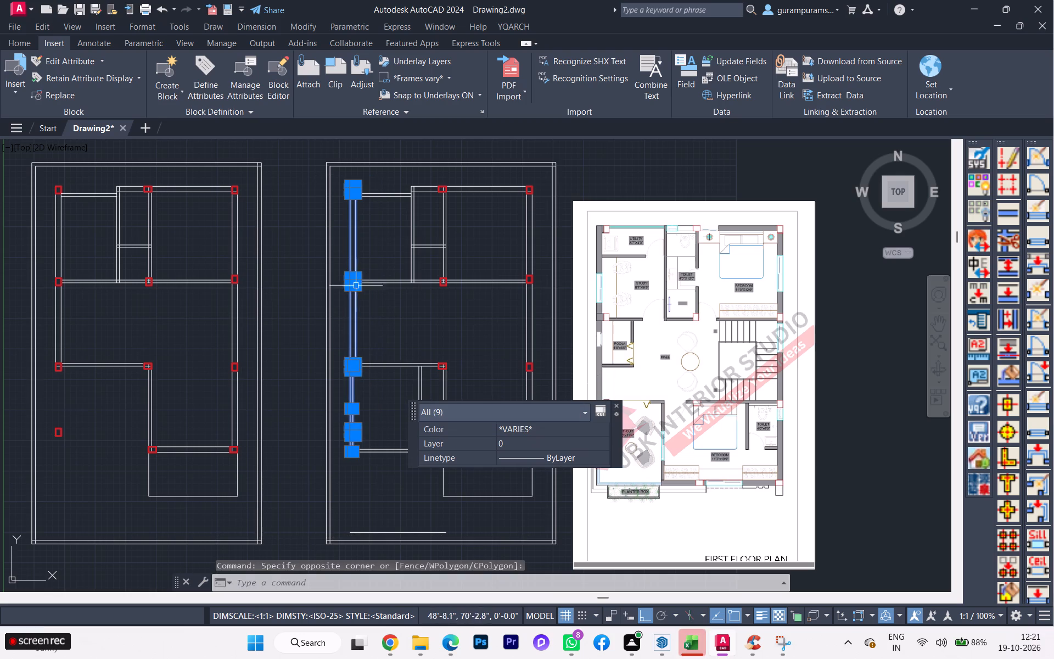
scroll(353, 213, "down", 2)
scroll(353, 213, "up", 4)
key("m")
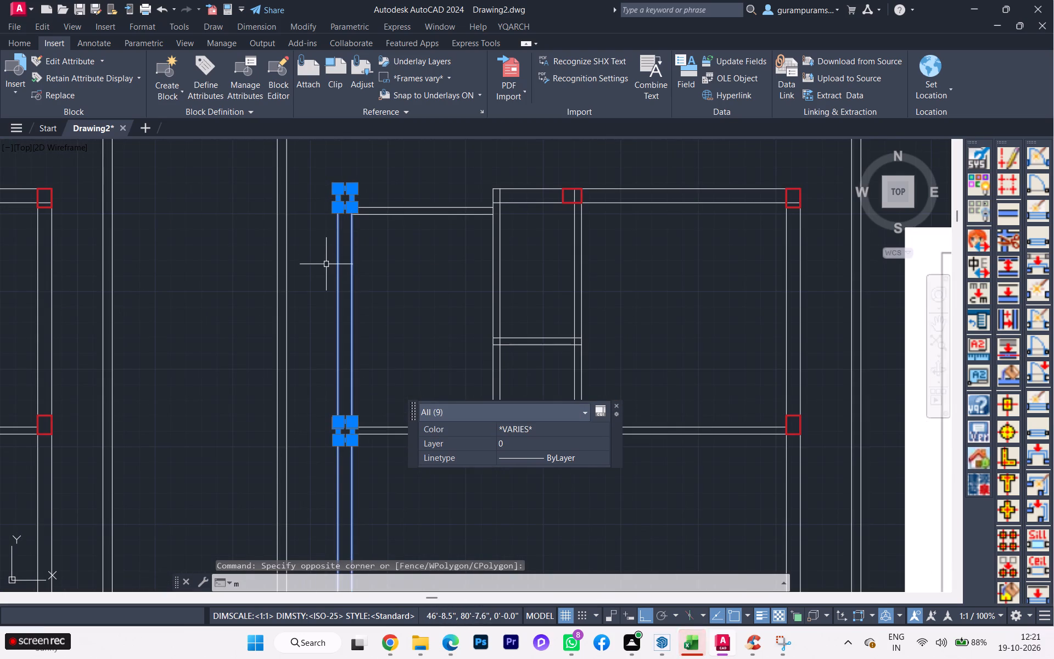
key("Return")
scroll(341, 231, "up", 2)
left_click(333, 172)
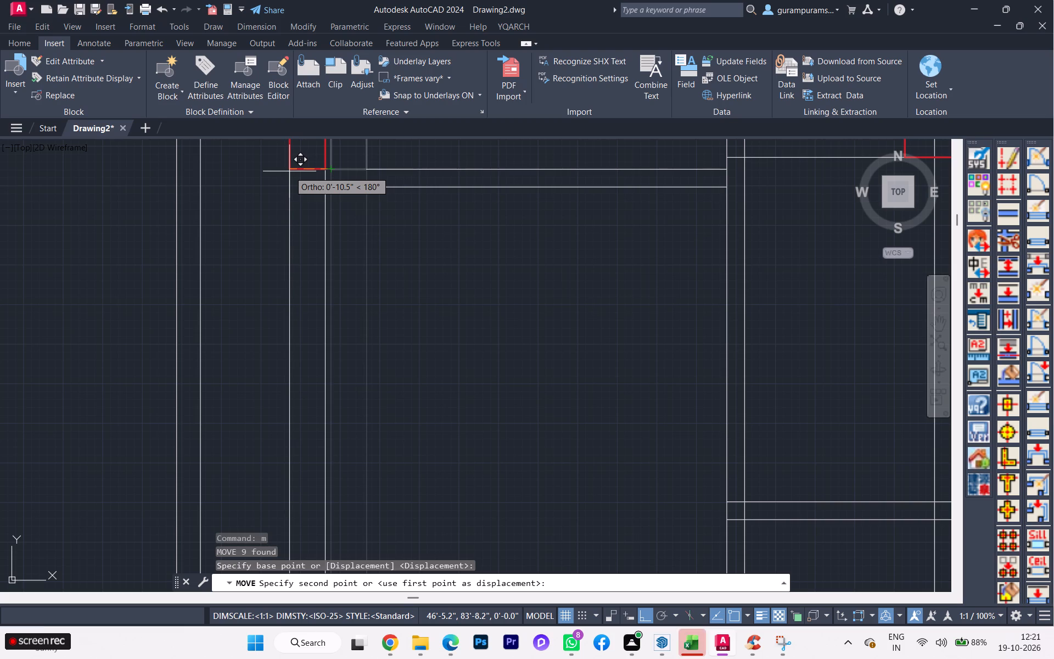
type("1'")
key("Return")
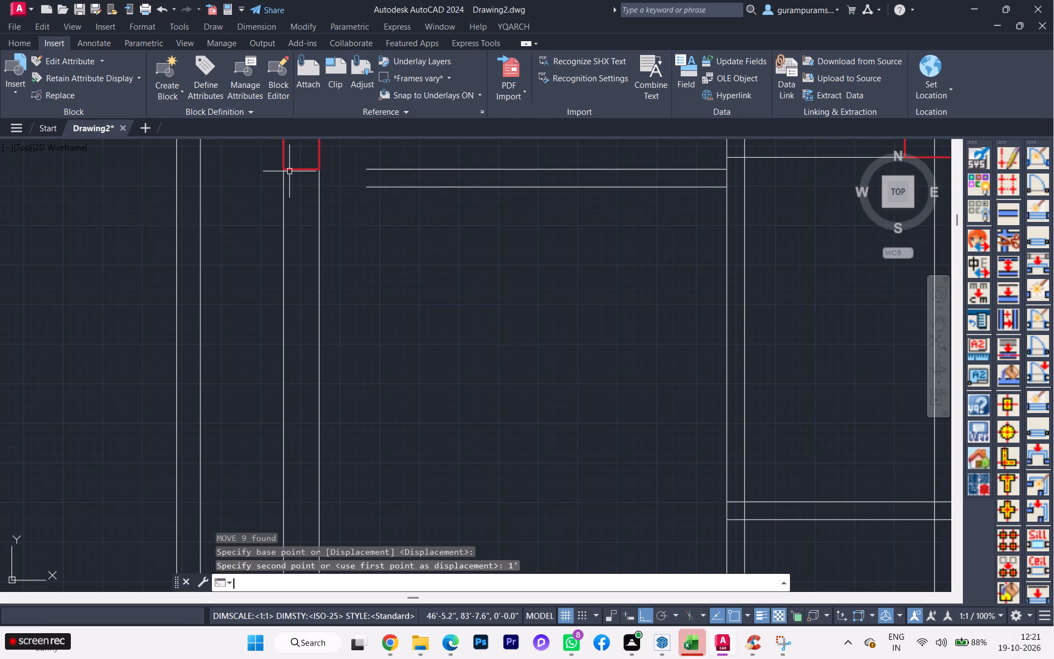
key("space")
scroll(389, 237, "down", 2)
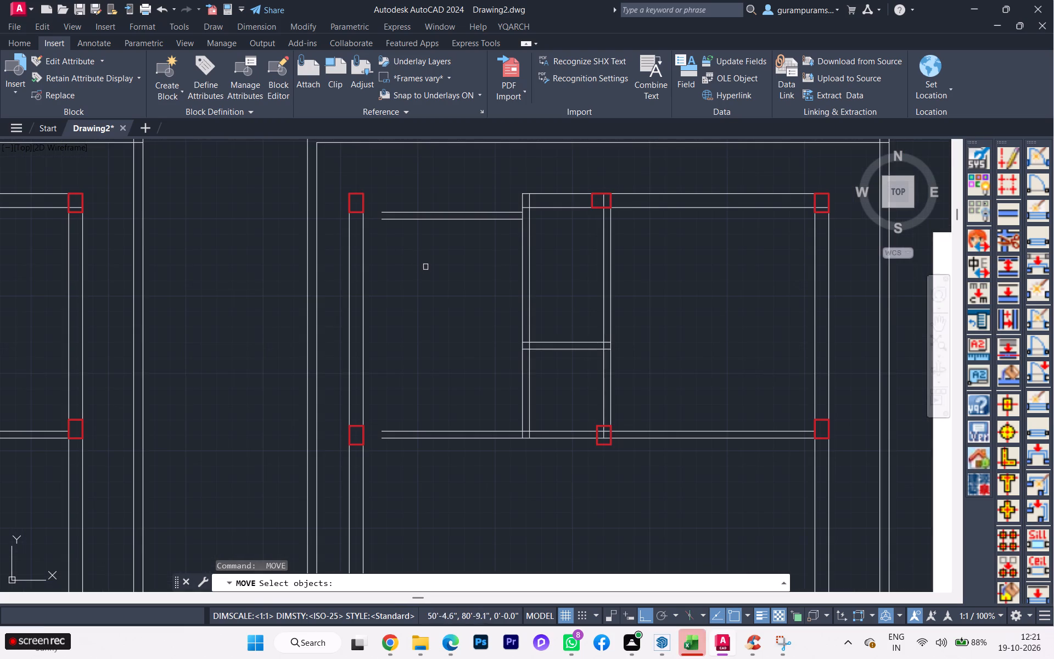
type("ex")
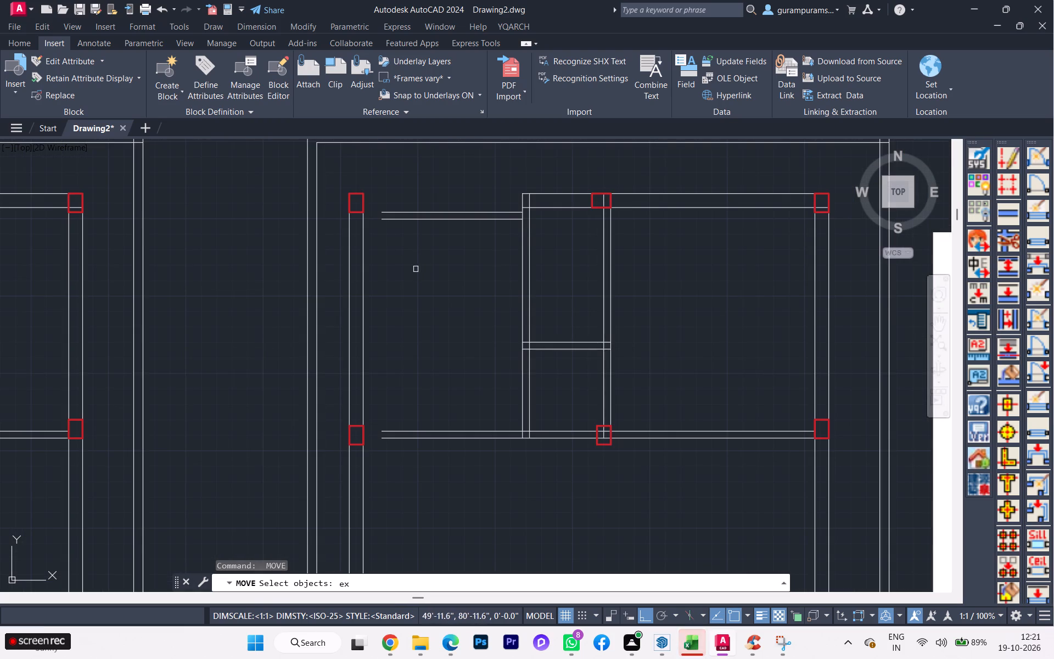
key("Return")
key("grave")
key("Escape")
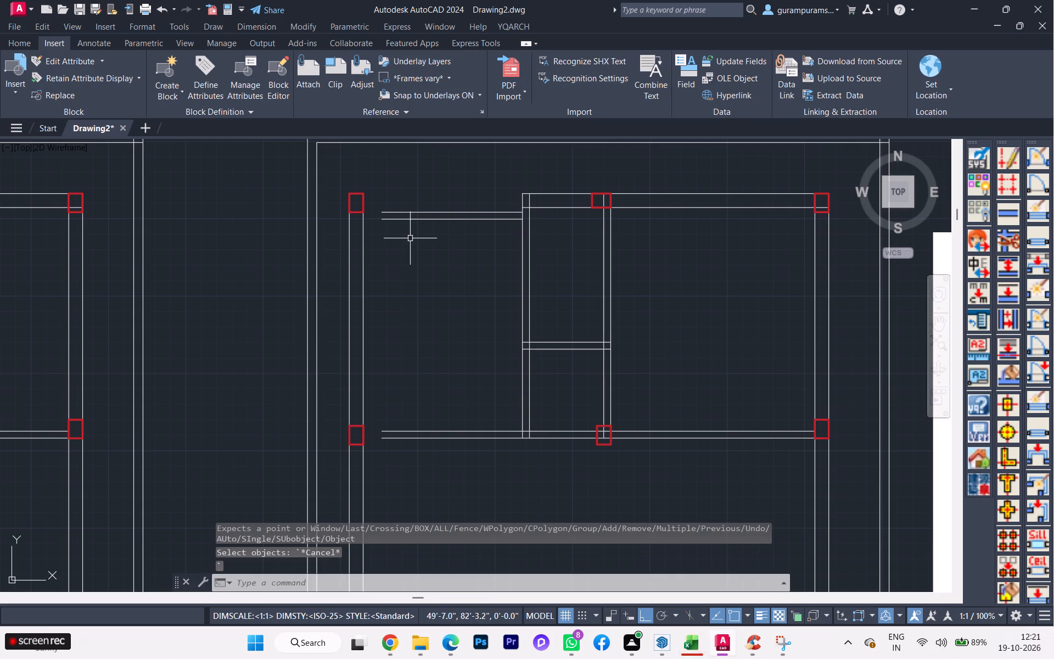
Extend the horizontal wall lines of the upper rooms and above the sit-out to the moved outer side wall.
key("e")
key("c")
key("BackSpace")
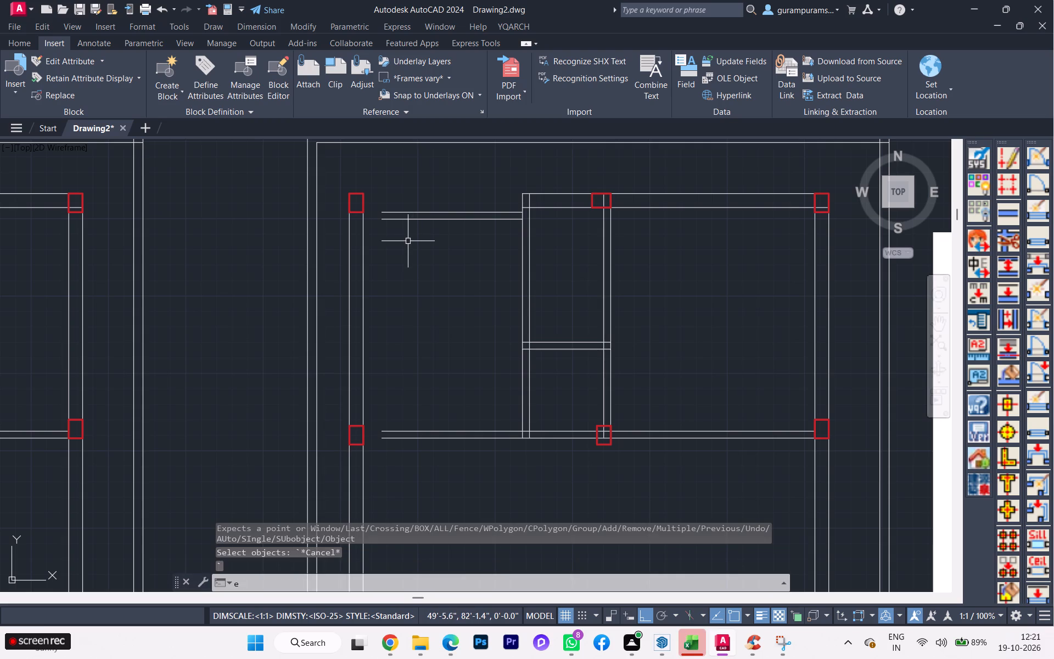
key("x")
key("Return")
left_click(423, 193)
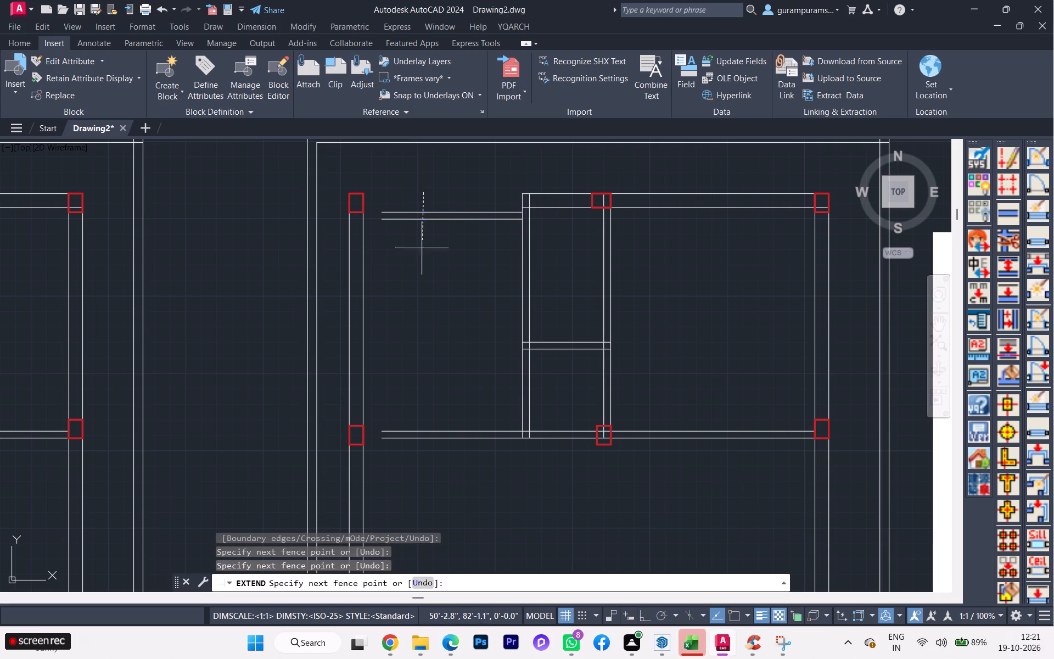
left_click(418, 263)
left_click(414, 358)
left_click(429, 450)
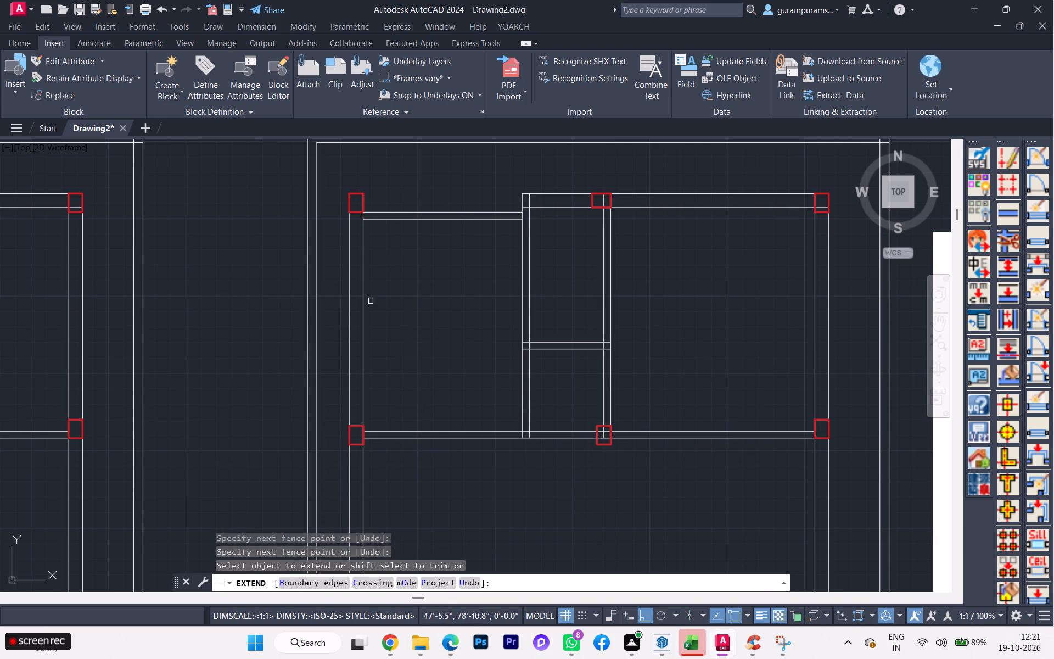
scroll(350, 286, "down", 1)
scroll(367, 330, "down", 1)
left_click(392, 406)
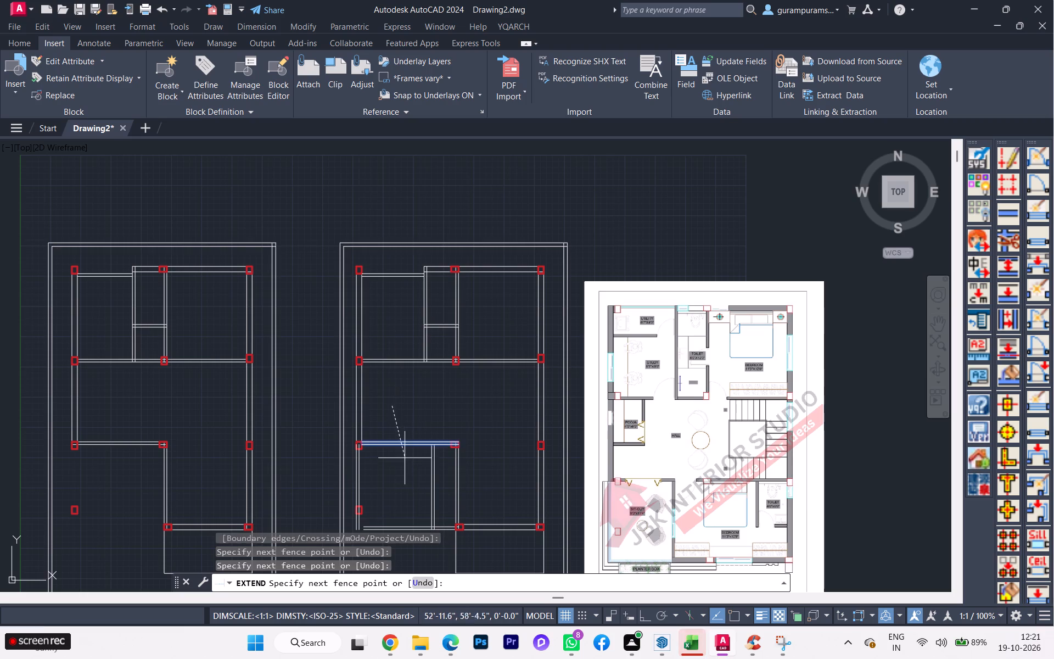
left_click(405, 462)
Extend both lines of the sit-out's front wall to the moved side wall.
scroll(296, 312, "down", 3)
scroll(330, 404, "down", 2)
scroll(328, 400, "up", 2)
scroll(321, 365, "down", 1)
scroll(321, 365, "up", 3)
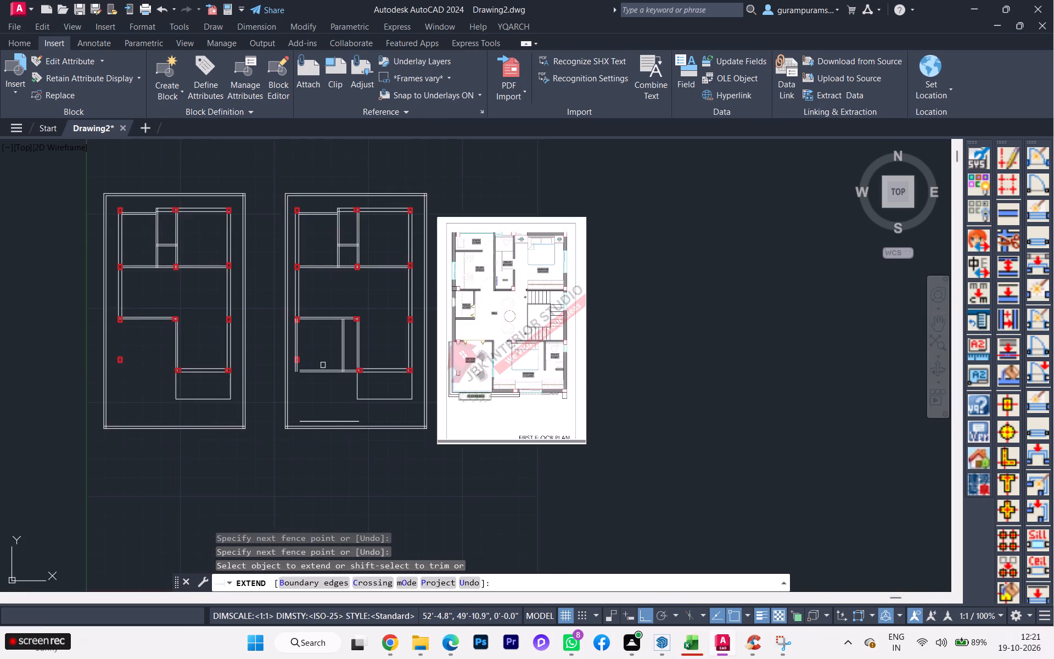
scroll(323, 365, "up", 1)
left_click(323, 362)
left_click(324, 404)
left_click(300, 360)
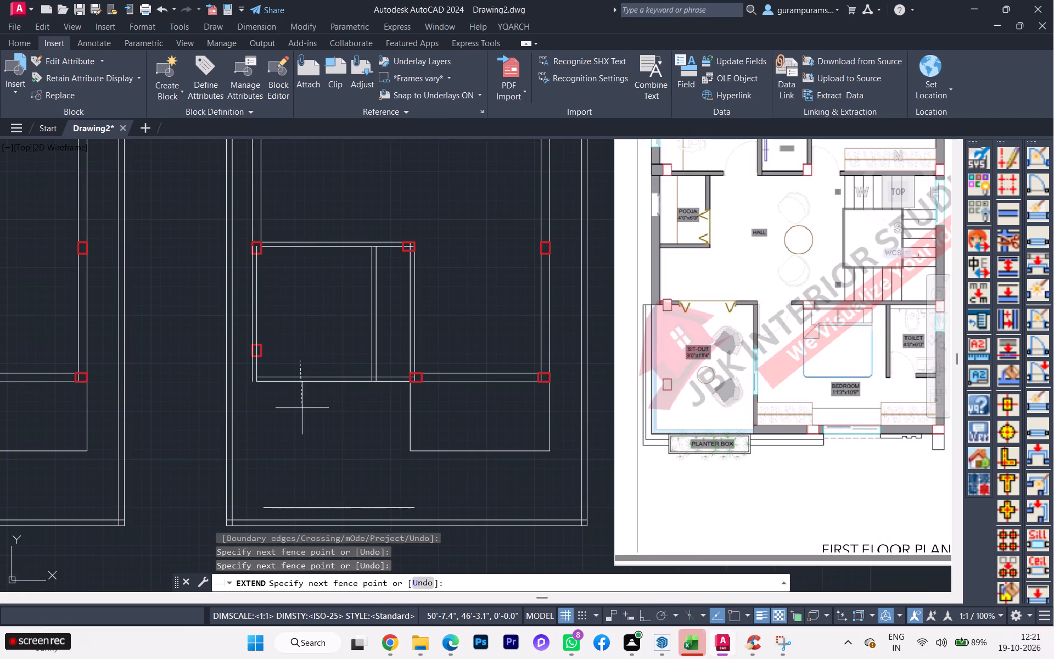
left_click(302, 409)
key("space")
Measure the sit-out's inside width and depth.
scroll(261, 393, "down", 1)
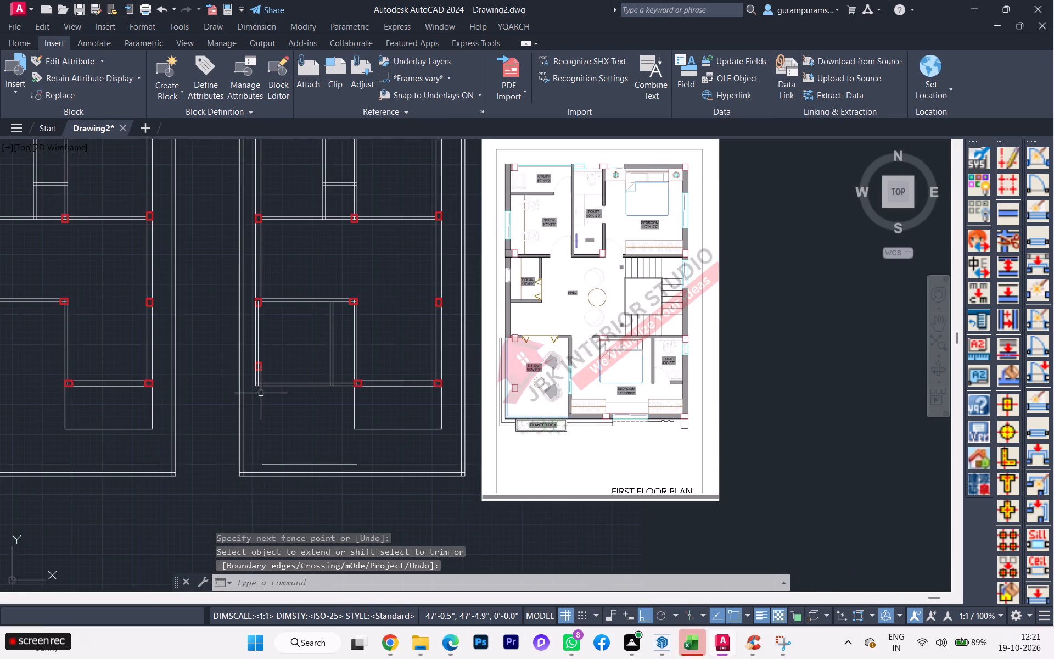
scroll(262, 394, "up", 1)
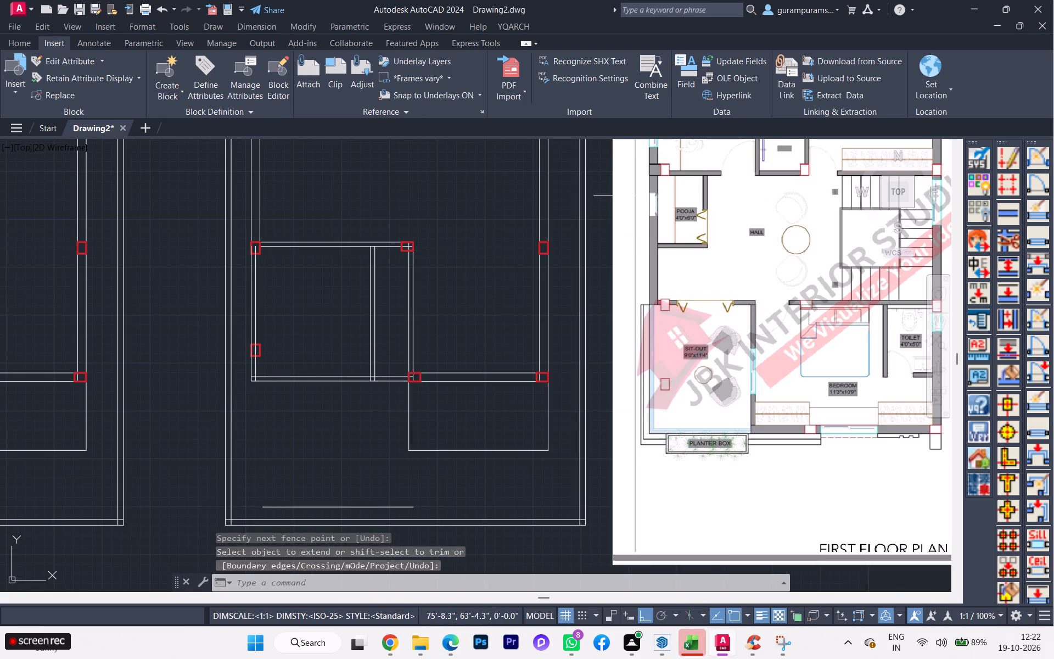
left_click(28, 44)
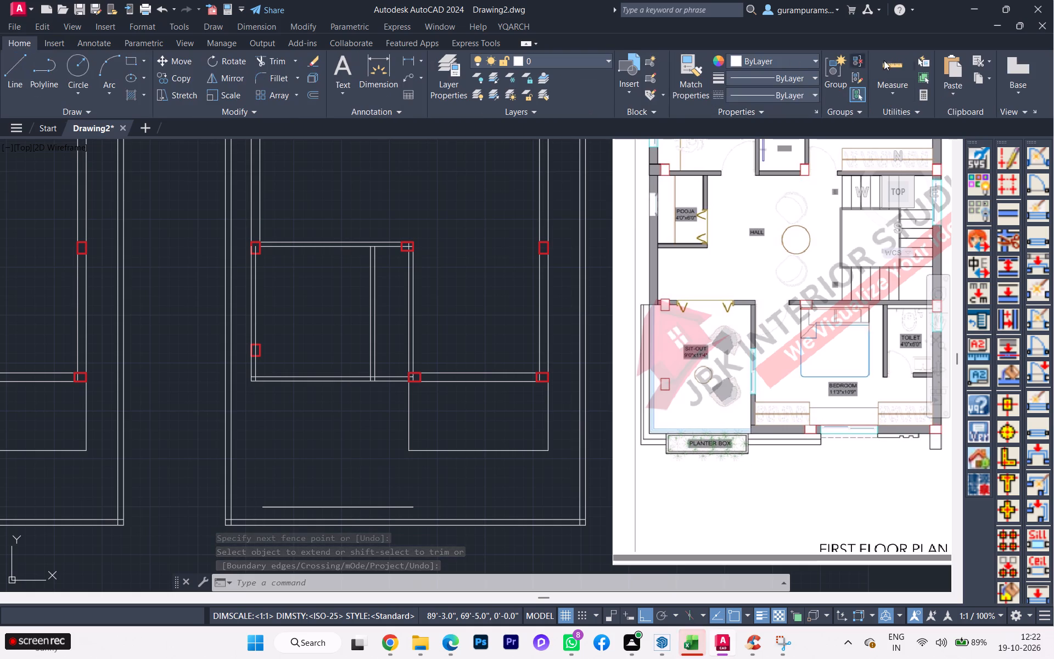
left_click(885, 59)
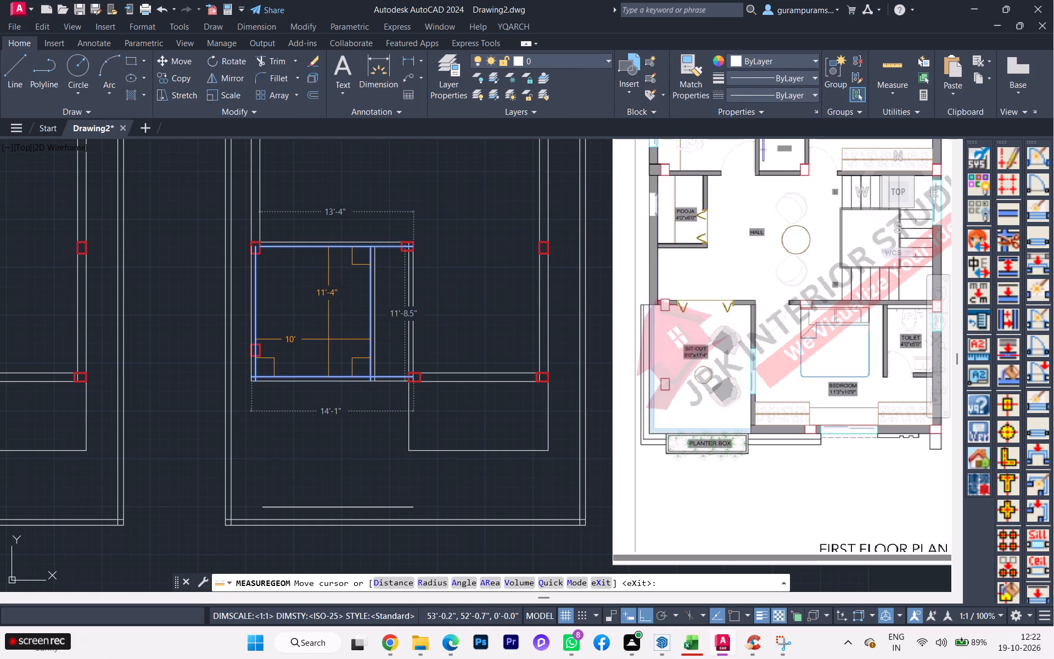
key("space")
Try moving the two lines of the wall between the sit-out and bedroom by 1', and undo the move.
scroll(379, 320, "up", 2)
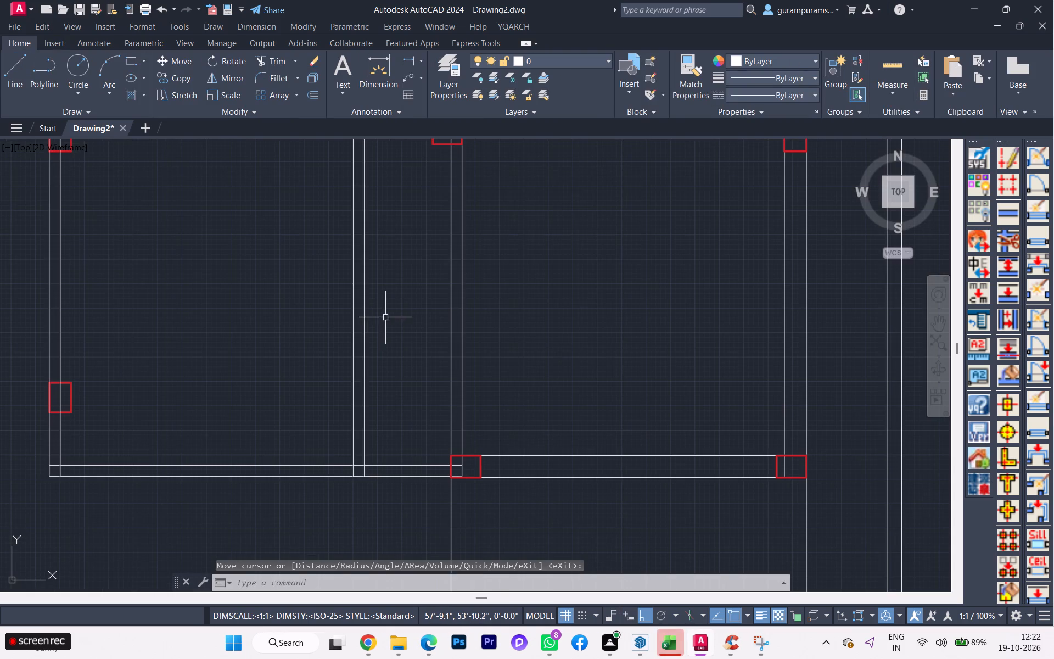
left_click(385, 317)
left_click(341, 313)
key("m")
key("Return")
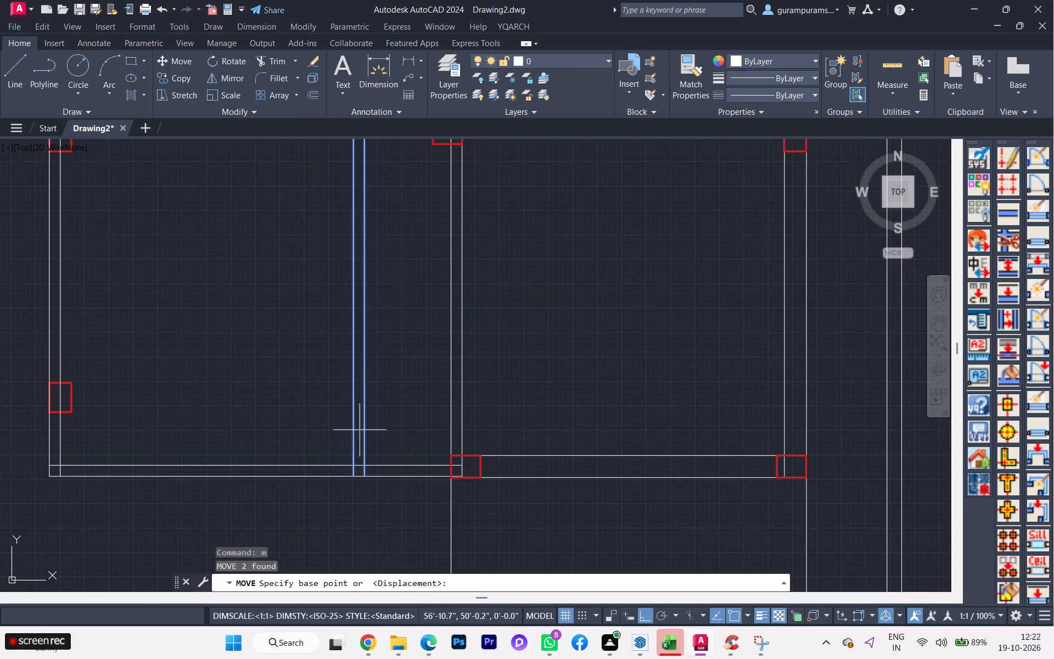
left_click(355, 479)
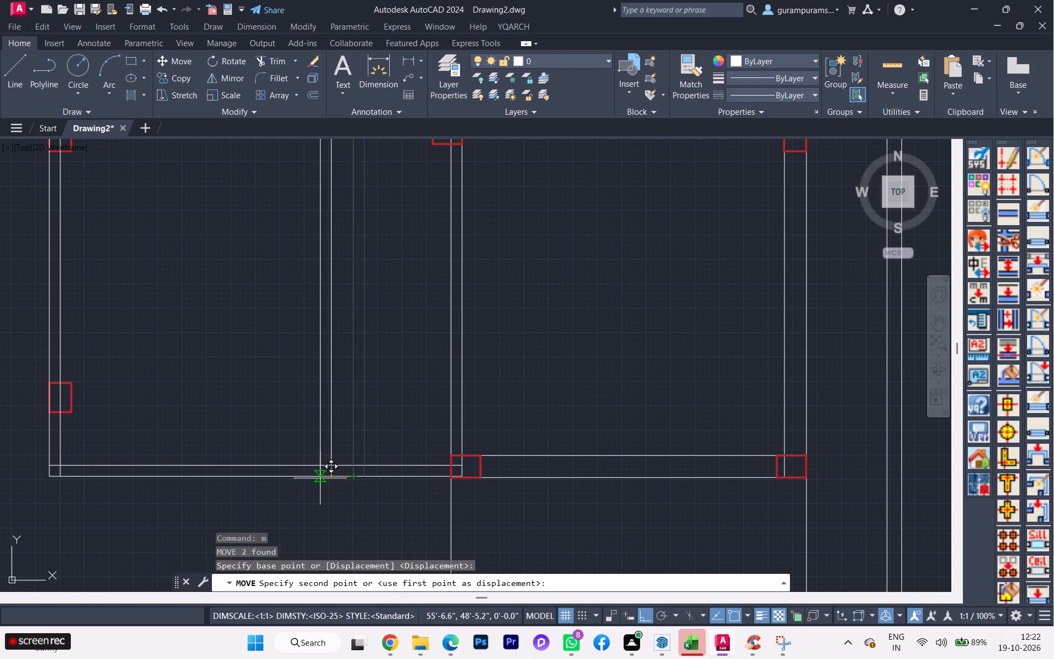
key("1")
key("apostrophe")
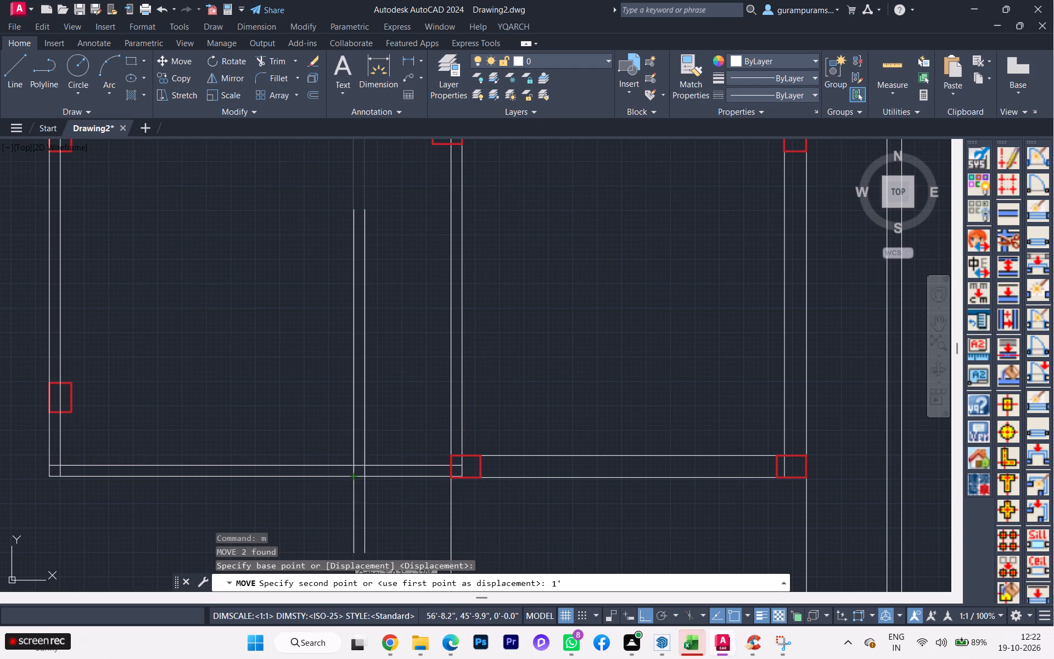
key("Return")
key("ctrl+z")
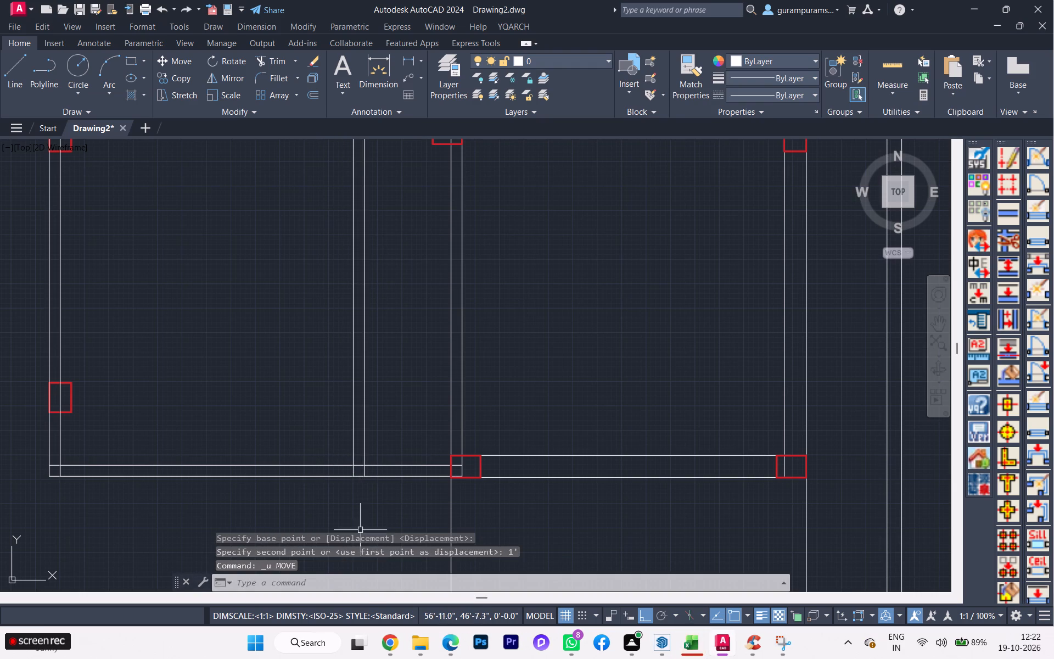
Move both lines of the wall between the sit-out and bedroom 1' toward the sit-out's outer side wall.
left_click_drag(382, 428, 382, 423)
left_click(316, 411)
key("m")
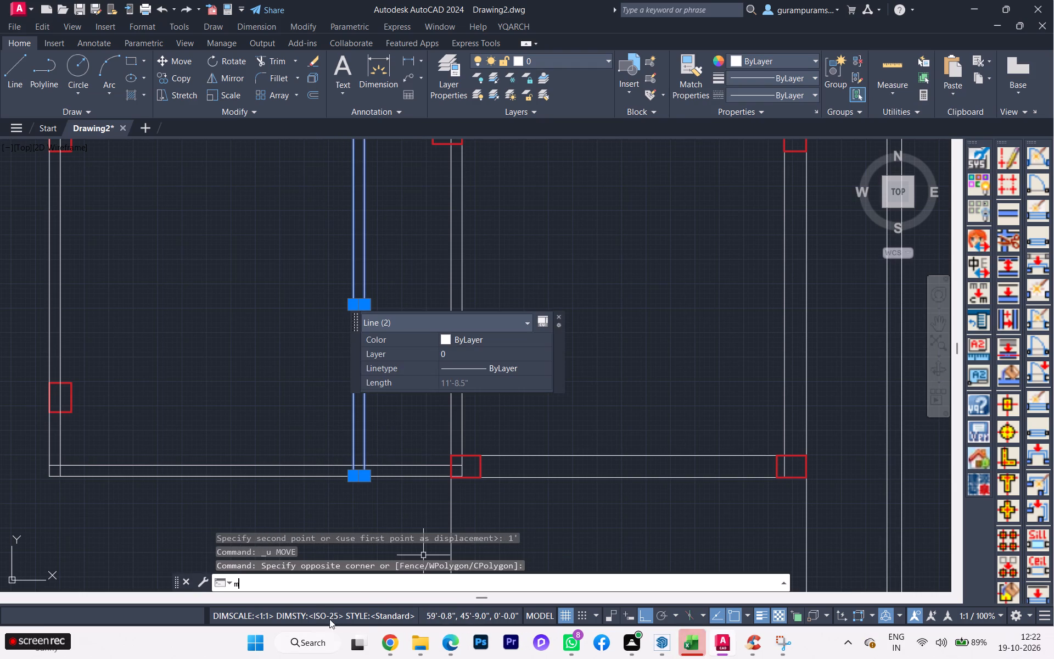
key("Return")
scroll(334, 510, "up", 2)
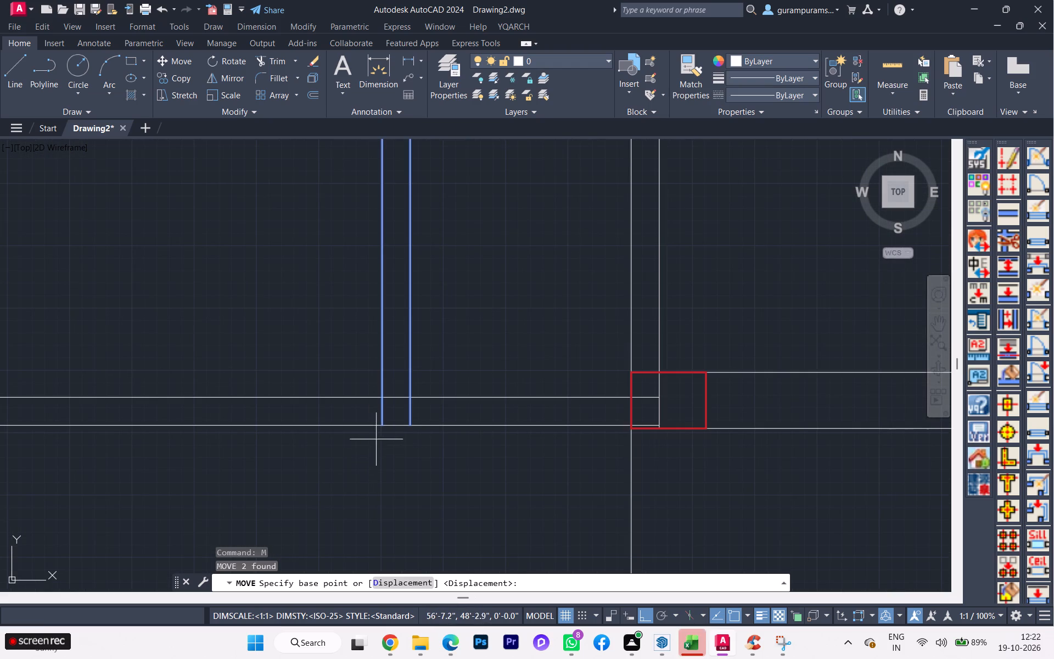
left_click(382, 425)
type("1'")
key("Return")
scroll(323, 450, "up", 1)
scroll(329, 452, "down", 4)
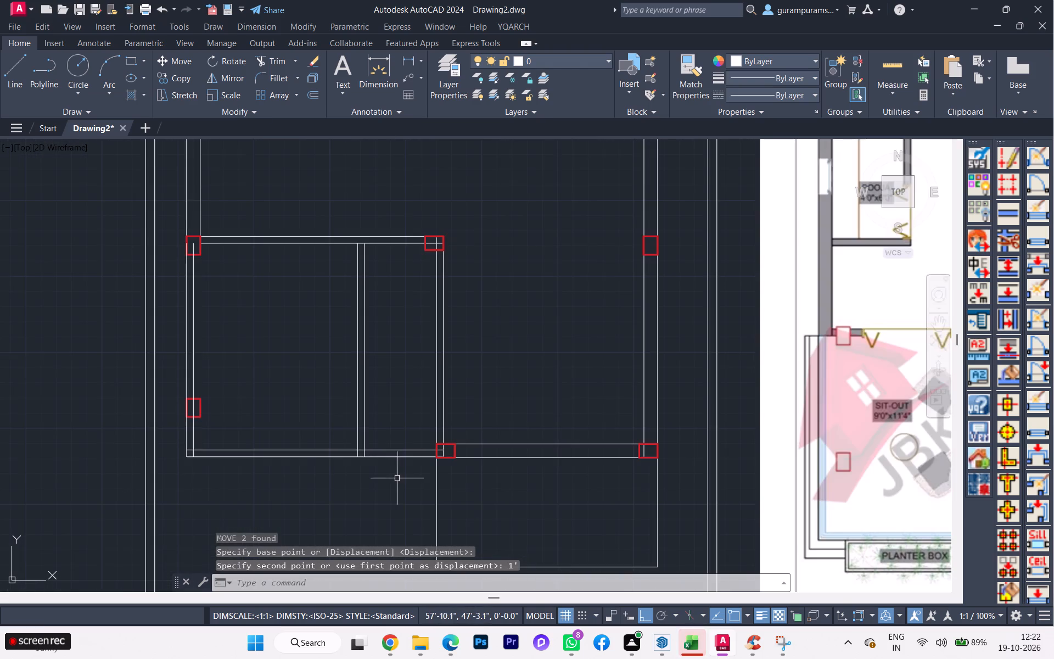
Erase the two old vertical wall lines inside the bedroom area and the horizontal line in front of the bedroom's front wall.
scroll(391, 474, "down", 1)
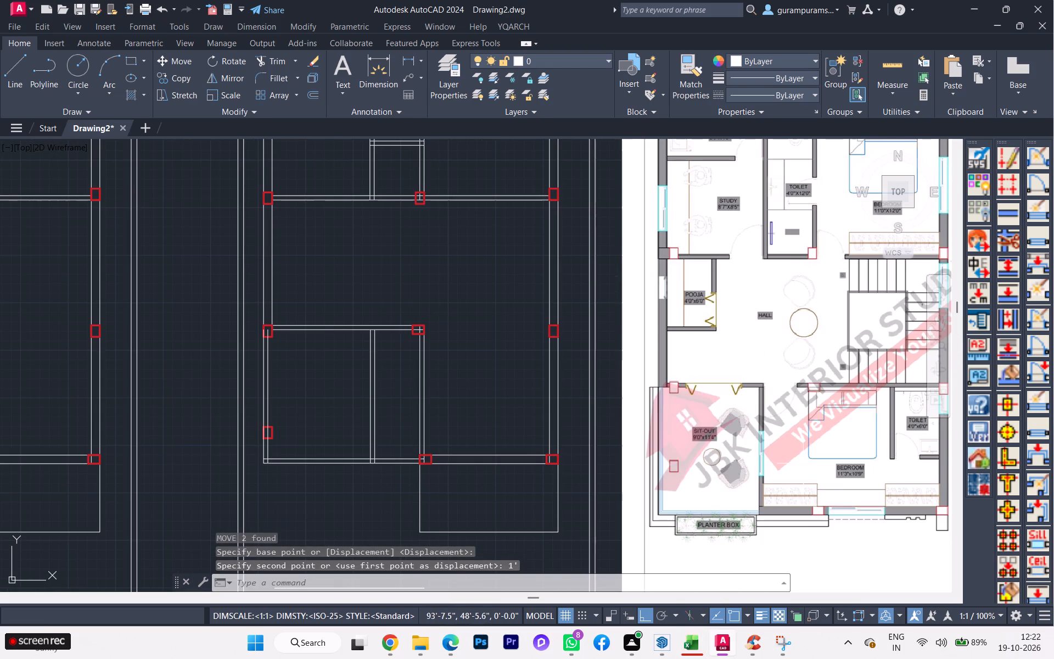
scroll(803, 463, "up", 1)
scroll(799, 466, "down", 2)
scroll(844, 467, "up", 1)
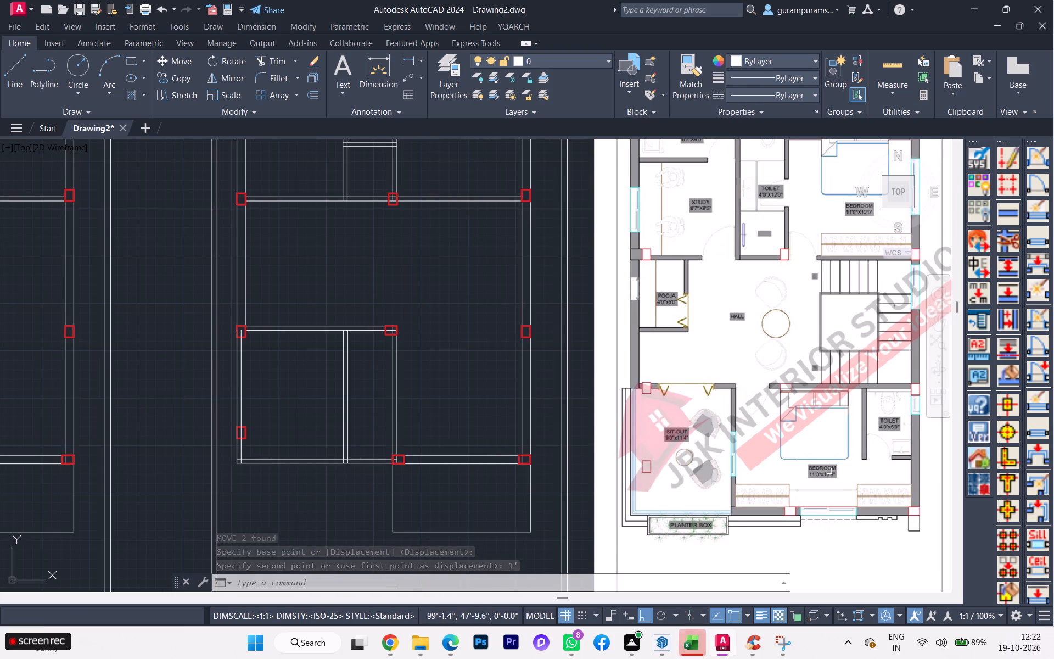
left_click(421, 401)
left_click(383, 392)
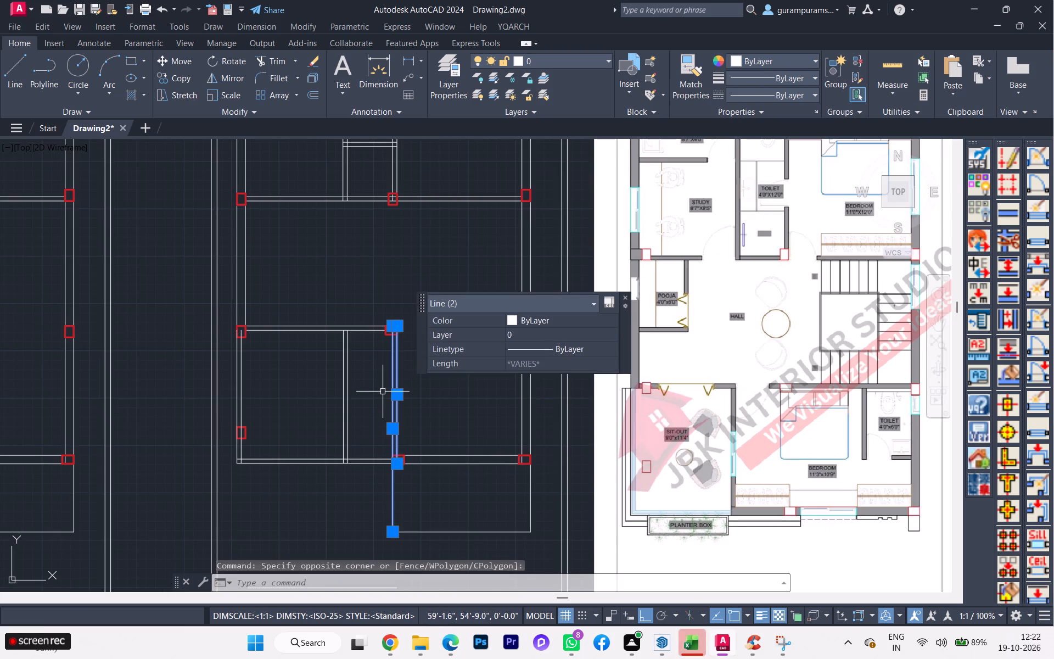
key("Delete")
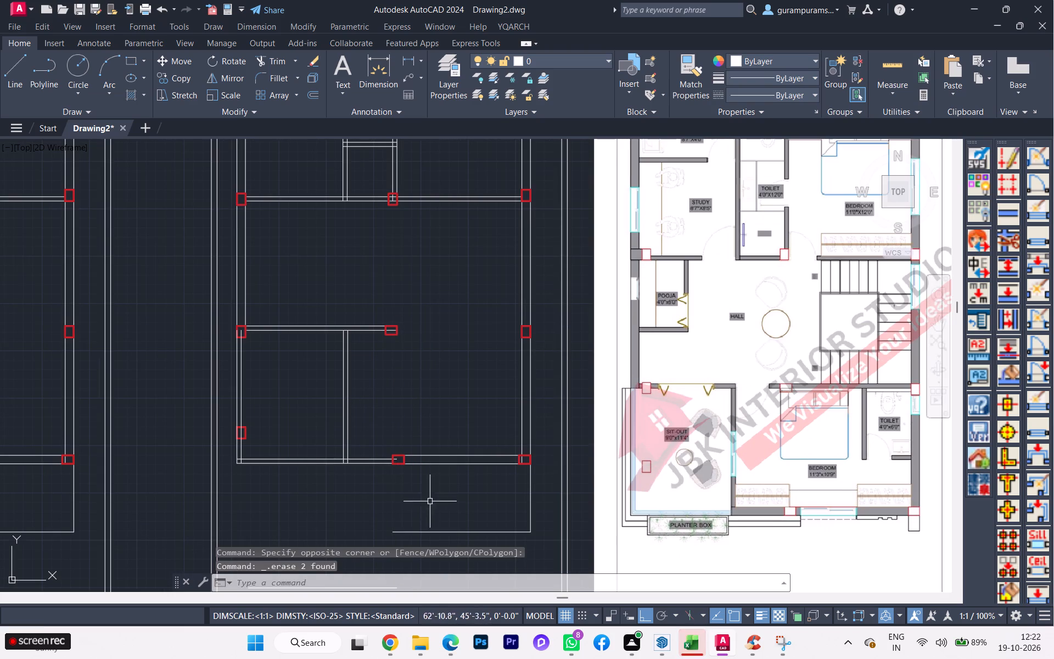
left_click(456, 540)
left_click(447, 518)
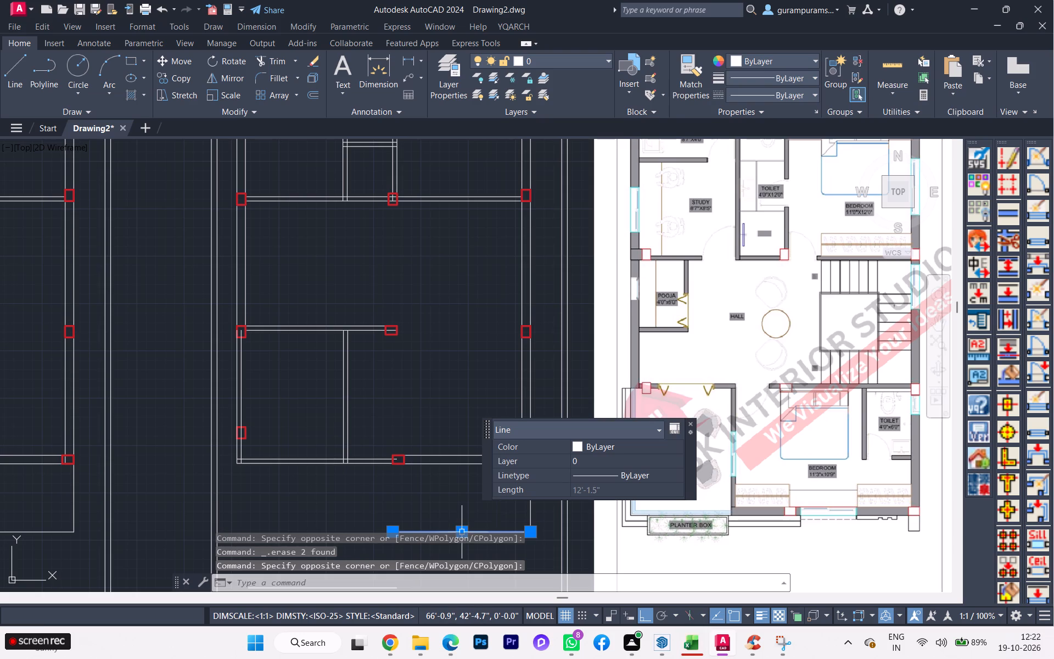
key("Delete")
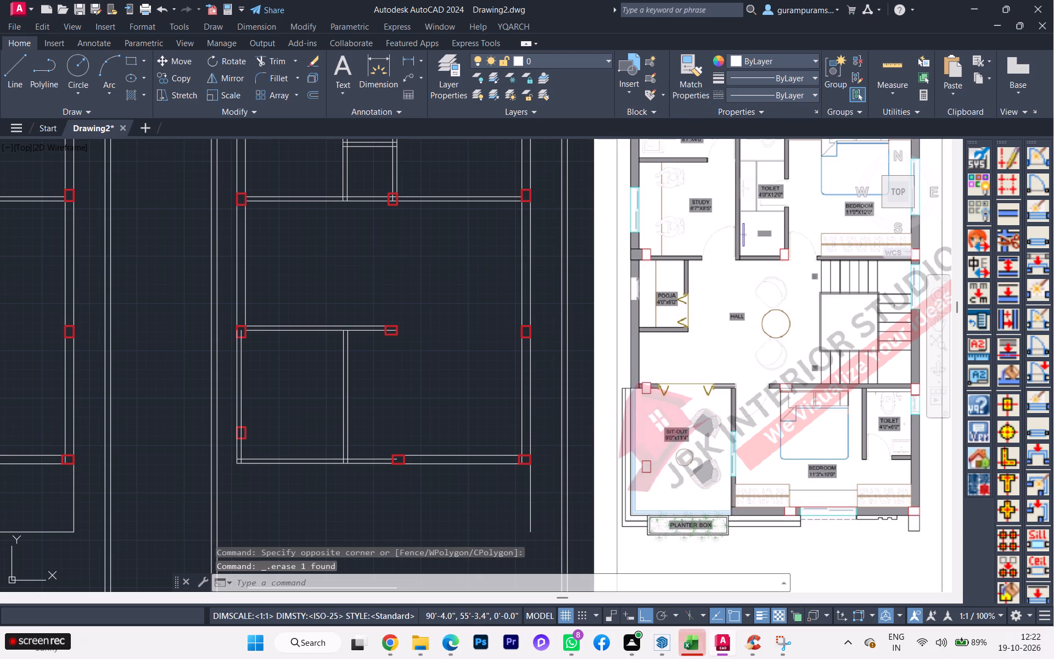
Erase the two overlapping leftover horizontal lines in front of the sit-out.
scroll(761, 432, "down", 1)
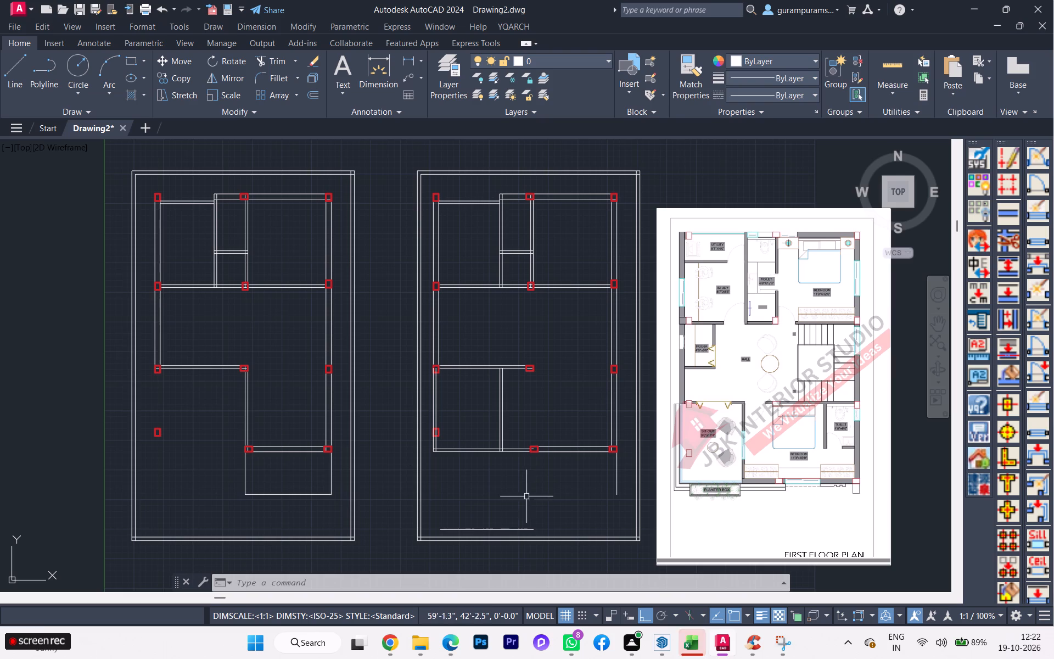
scroll(522, 529, "up", 1)
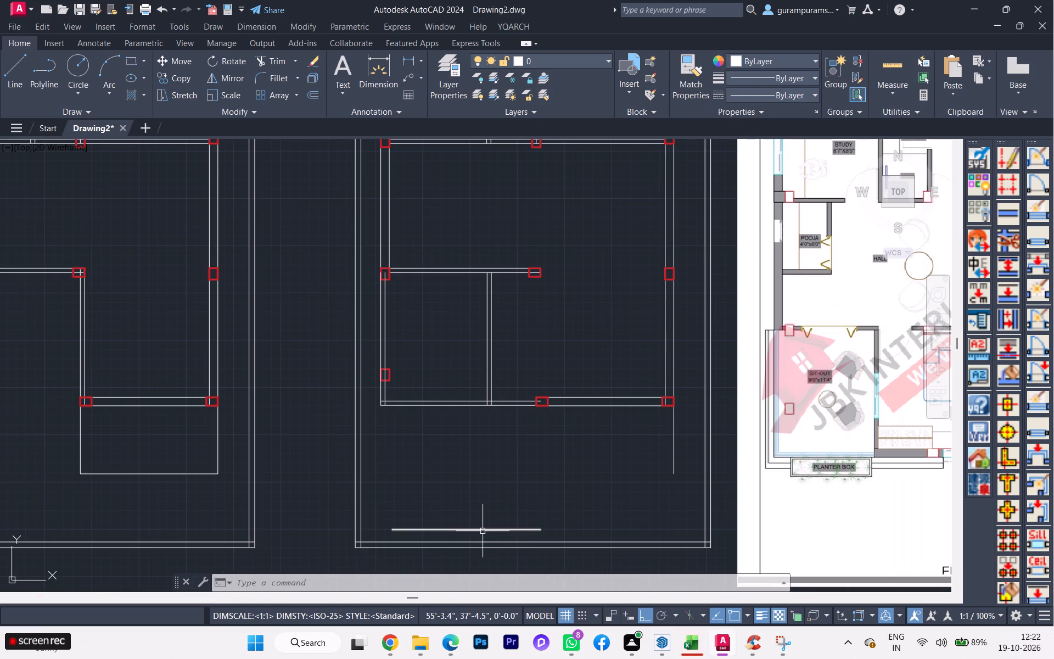
left_click(482, 531)
key("Delete")
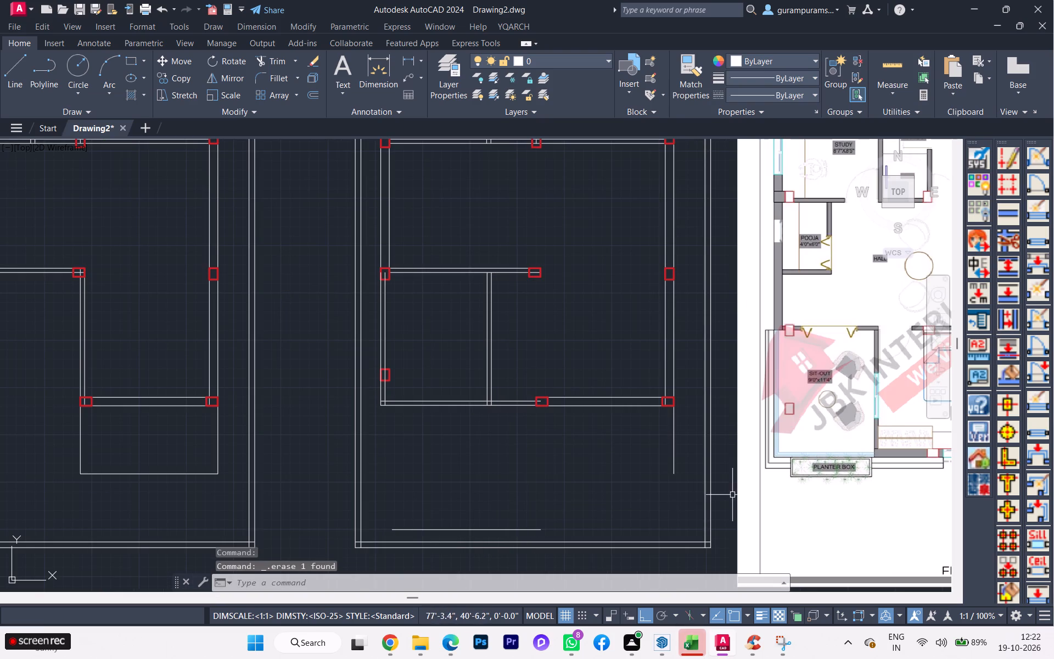
left_click(506, 529)
key("Delete")
key("Left")
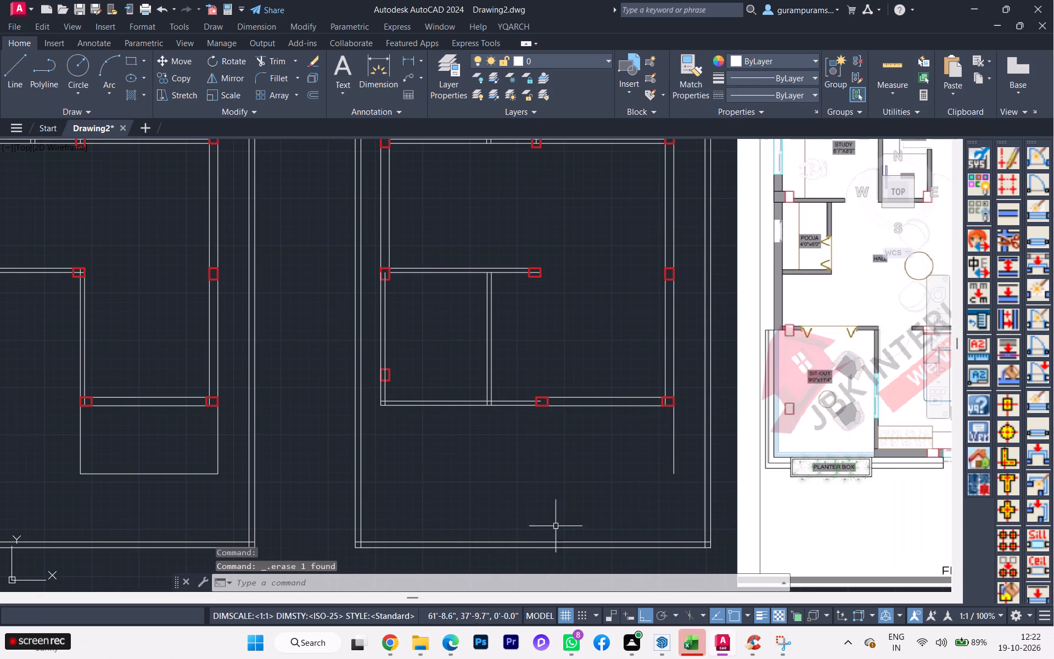
Shorten the outer line of the bedroom's side wall so it ends at the front wall's outer corner.
left_click(671, 463)
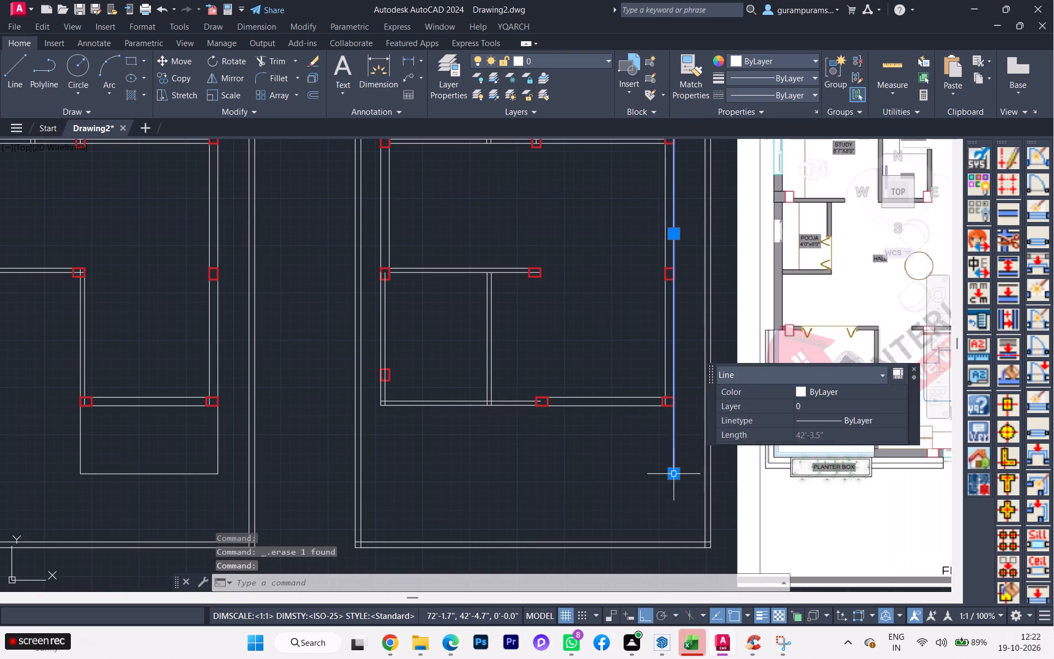
left_click(676, 474)
left_click(677, 405)
key("Delete")
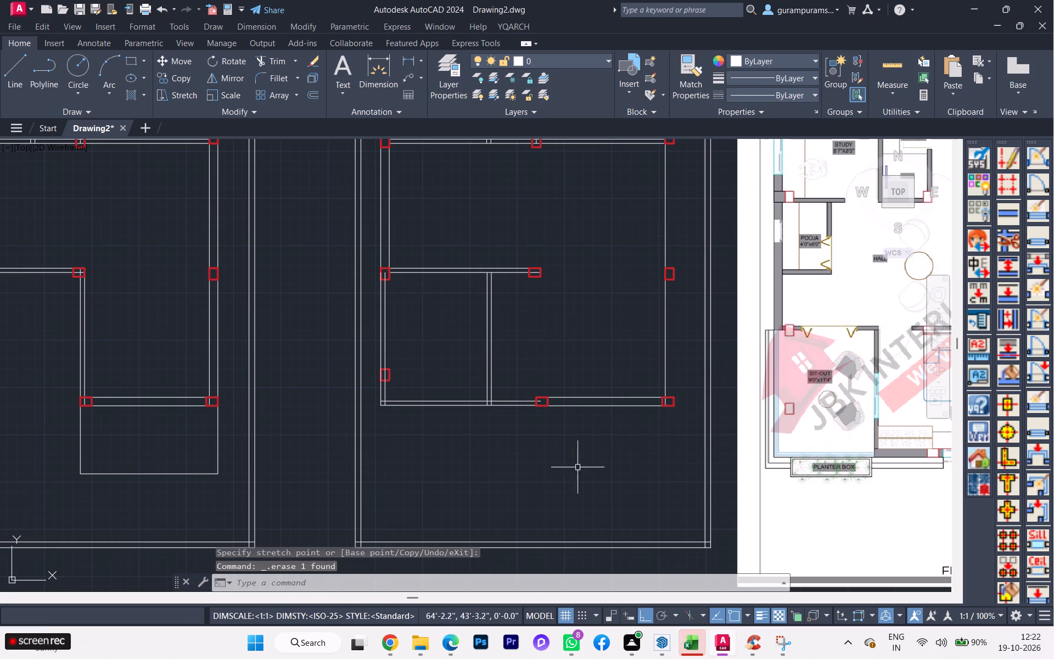
key("ctrl+z")
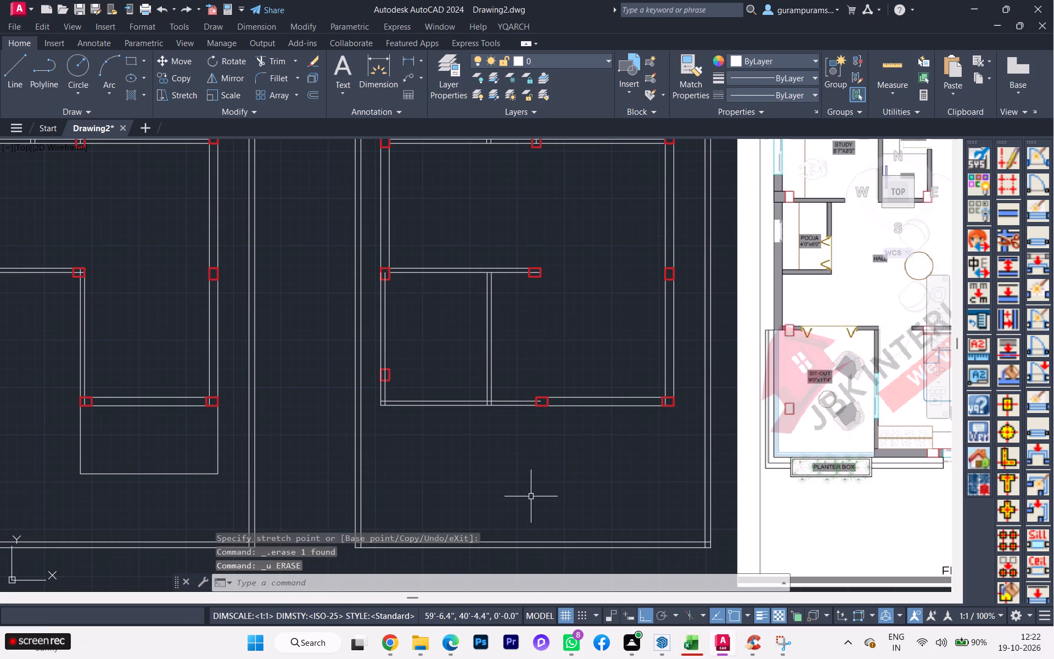
Offset the bedroom-side line of the sit-out partition wall 11'9" into the bedroom area for the toilet wall.
scroll(553, 416, "up", 2)
scroll(473, 431, "down", 1)
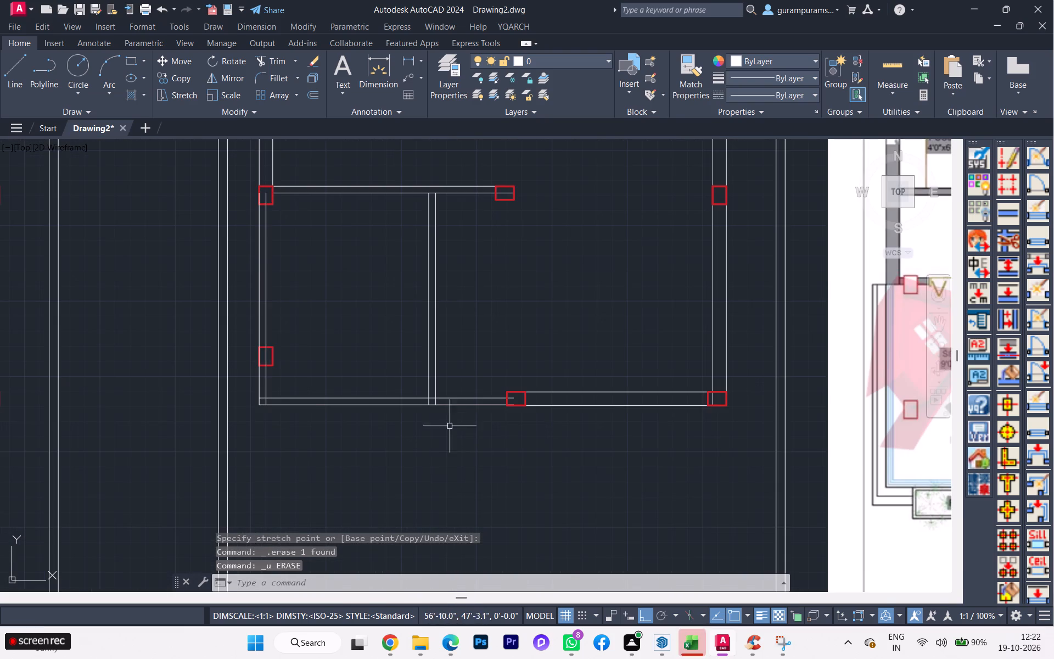
scroll(451, 425, "down", 1)
scroll(918, 434, "up", 2)
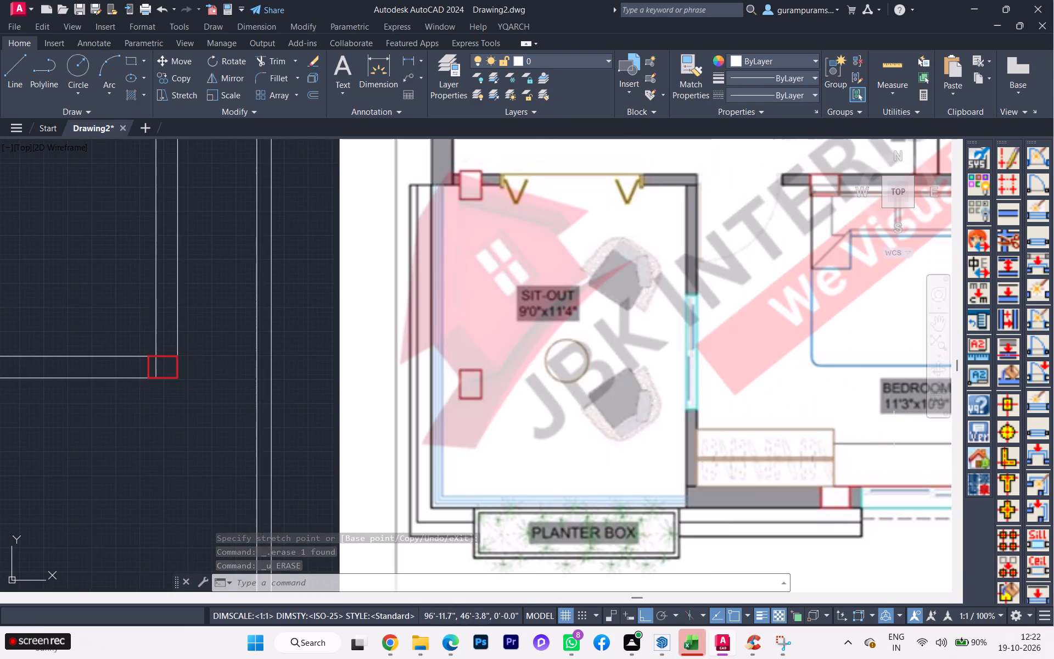
scroll(867, 442, "down", 1)
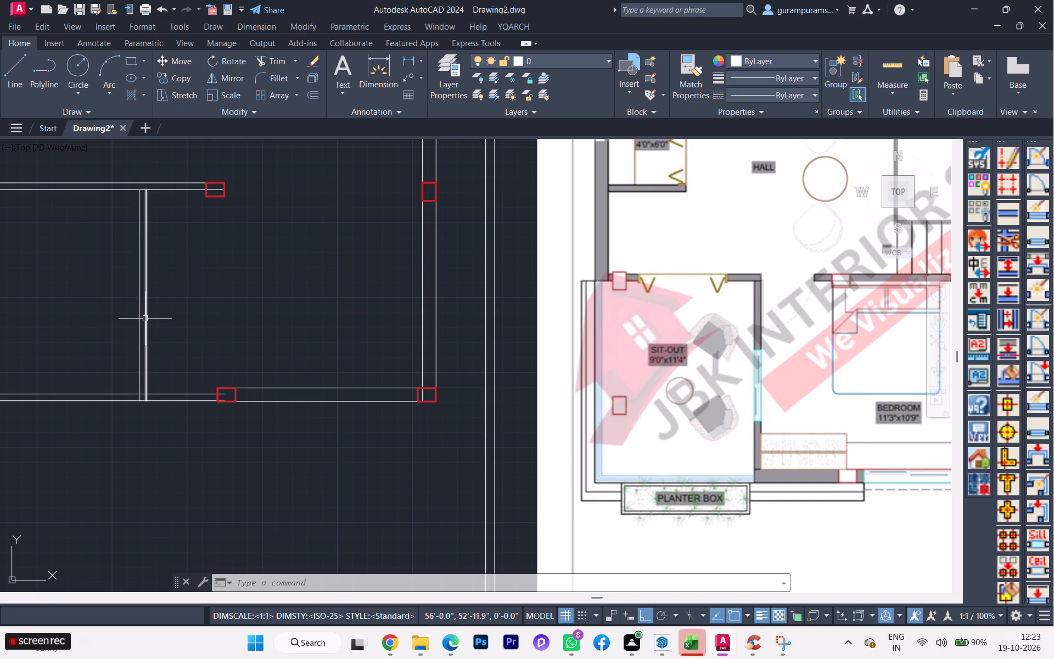
left_click(146, 317)
key("o")
key("Return")
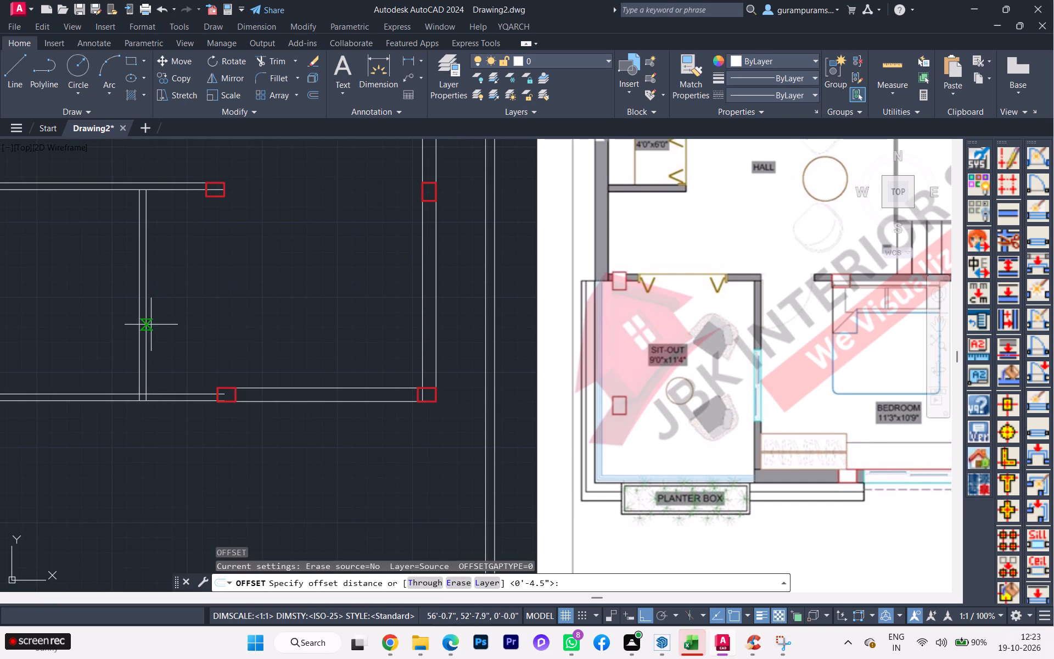
left_click(147, 317)
type("11")
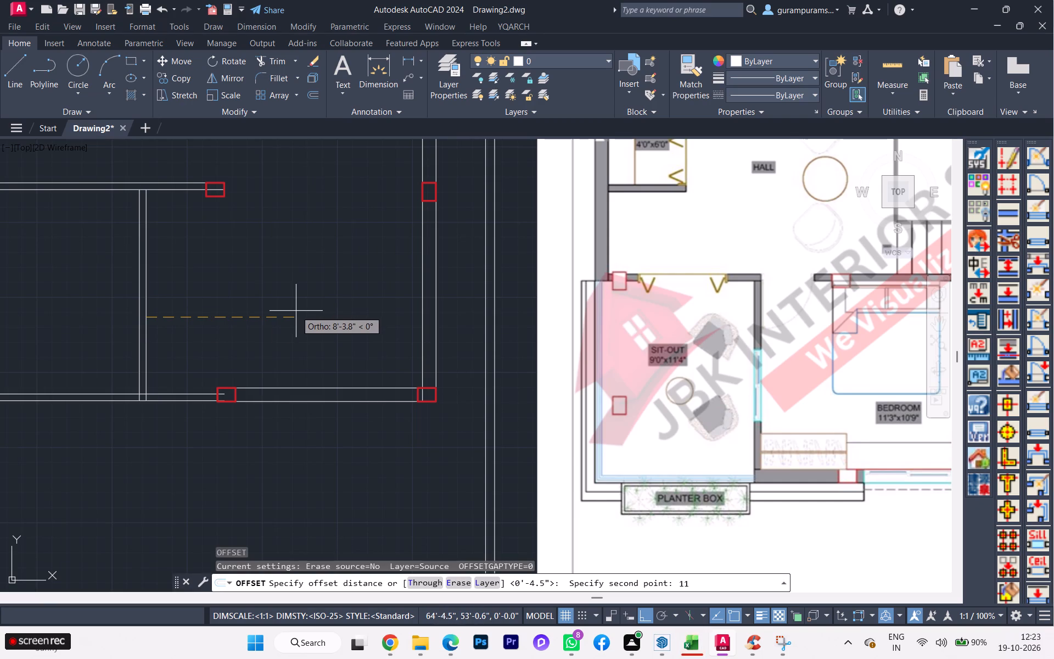
key("apostrophe")
key("9")
key("Return")
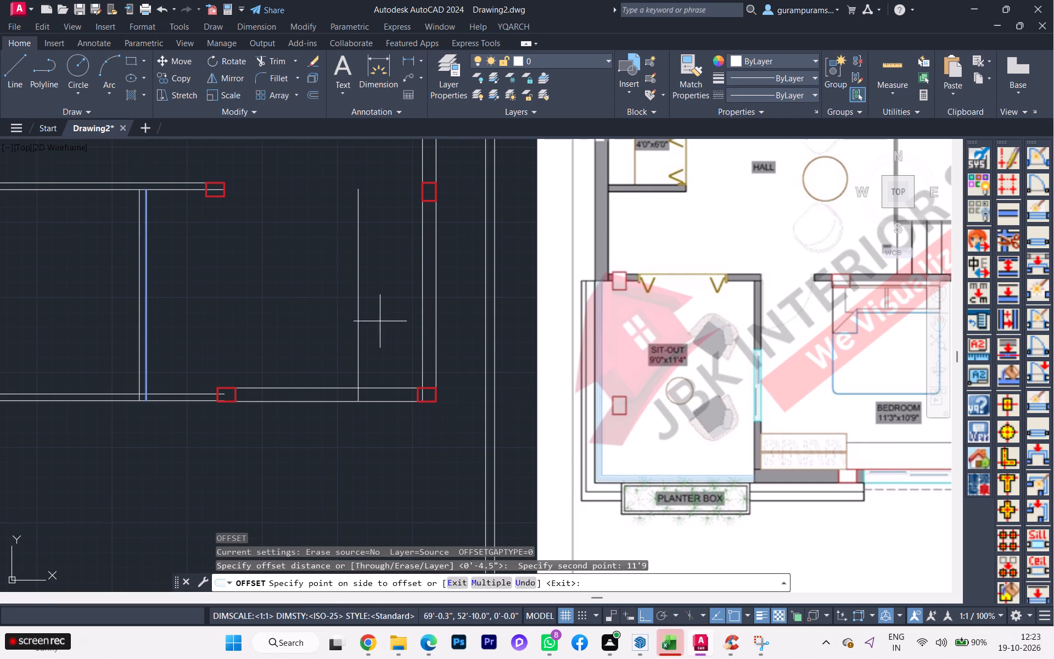
key("space")
key("space")
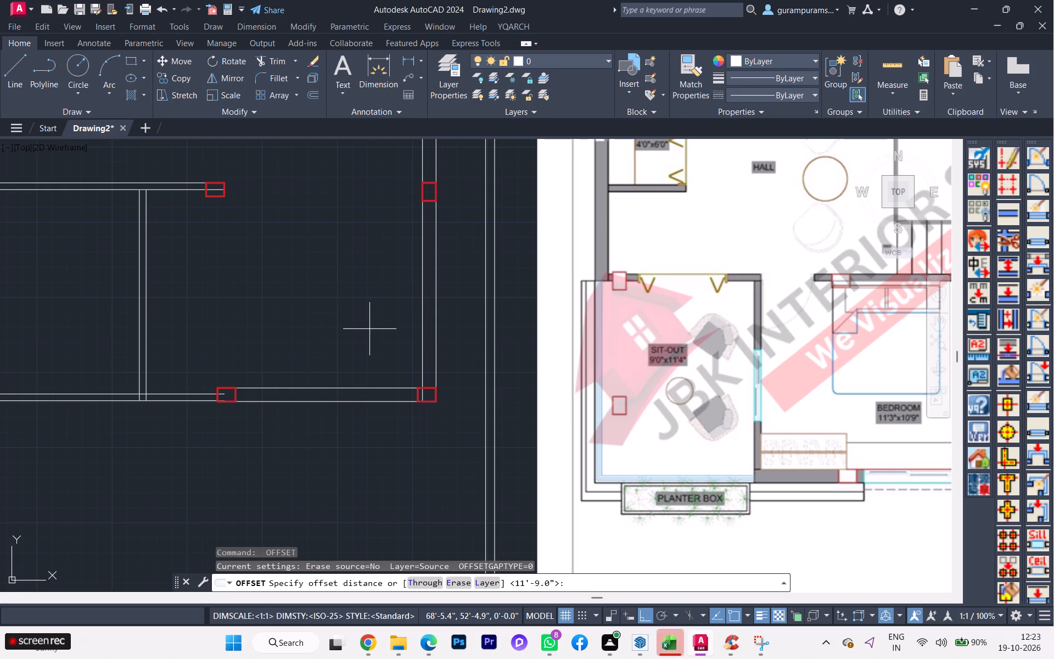
key("space")
left_click(147, 309)
left_click(239, 303)
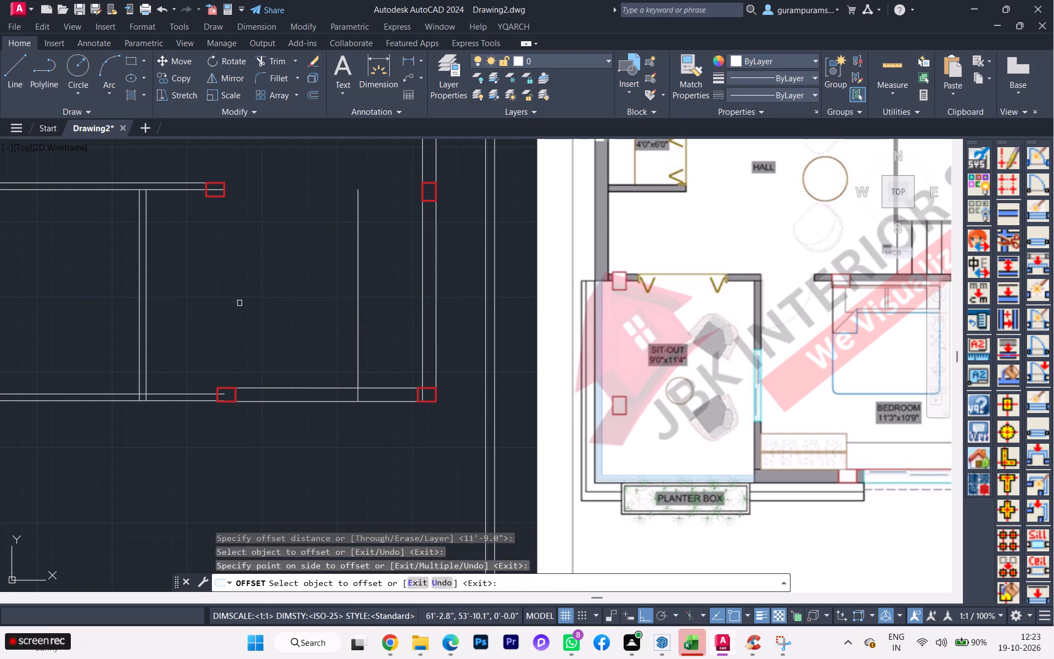
Offset the new toilet wall line 6" toward the bedroom's outer side wall to give the wall its thickness.
key("space")
key("space")
left_click(360, 311)
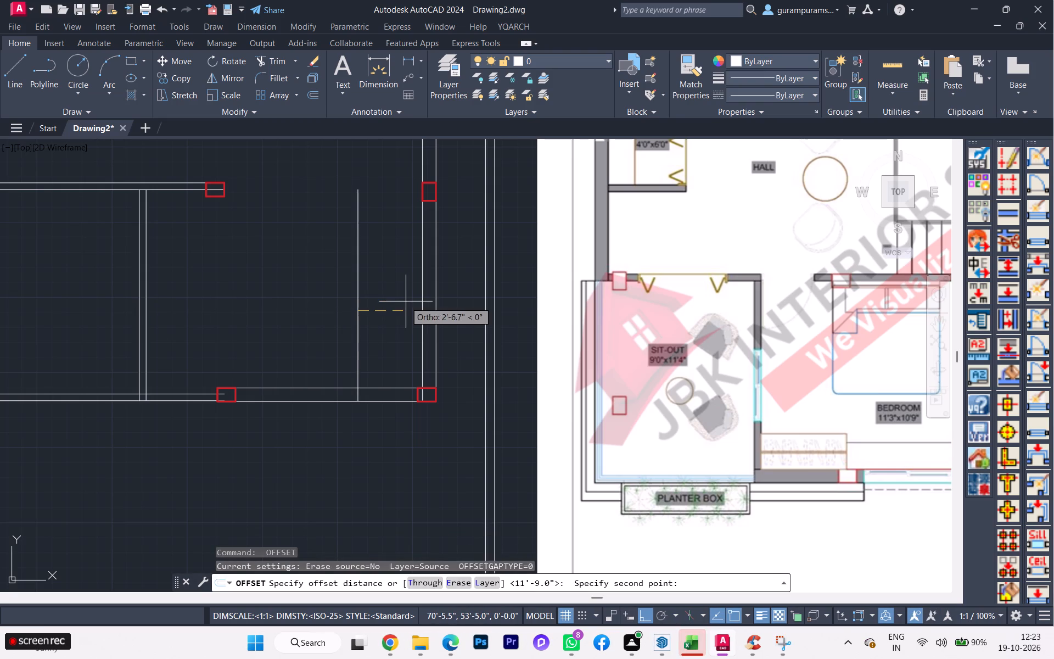
scroll(391, 312, "down", 1)
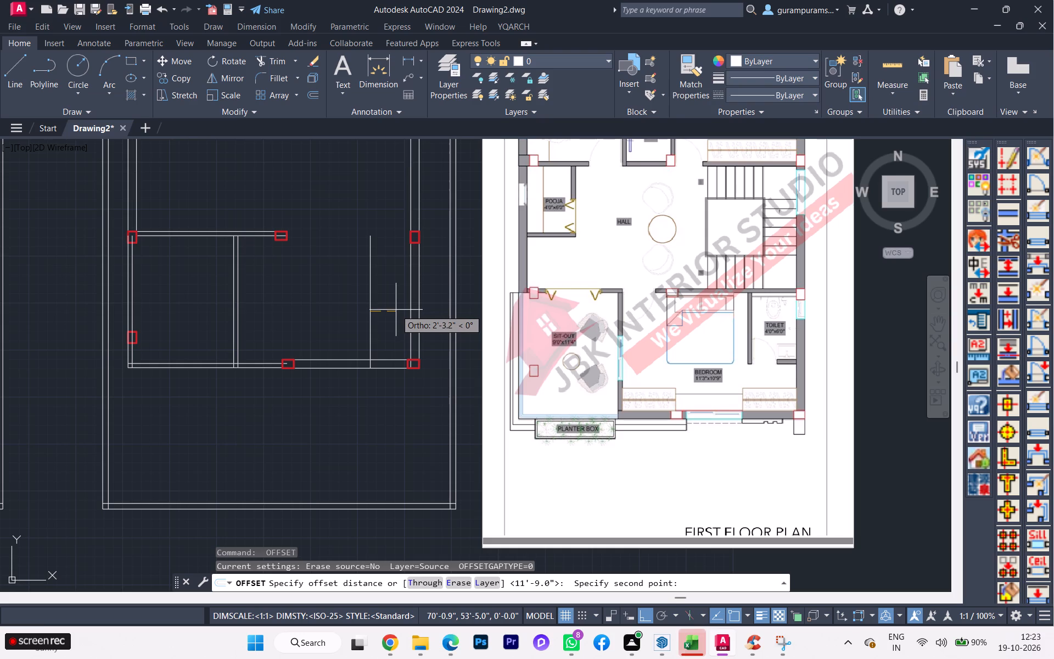
key("6")
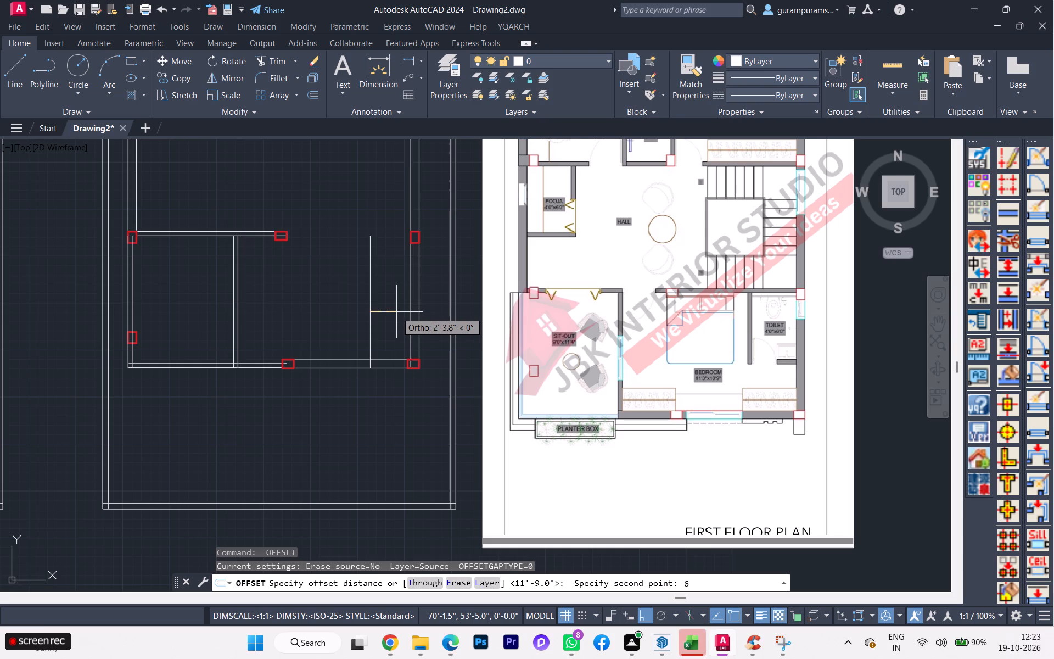
key("Return")
left_click(372, 325)
left_click(387, 319)
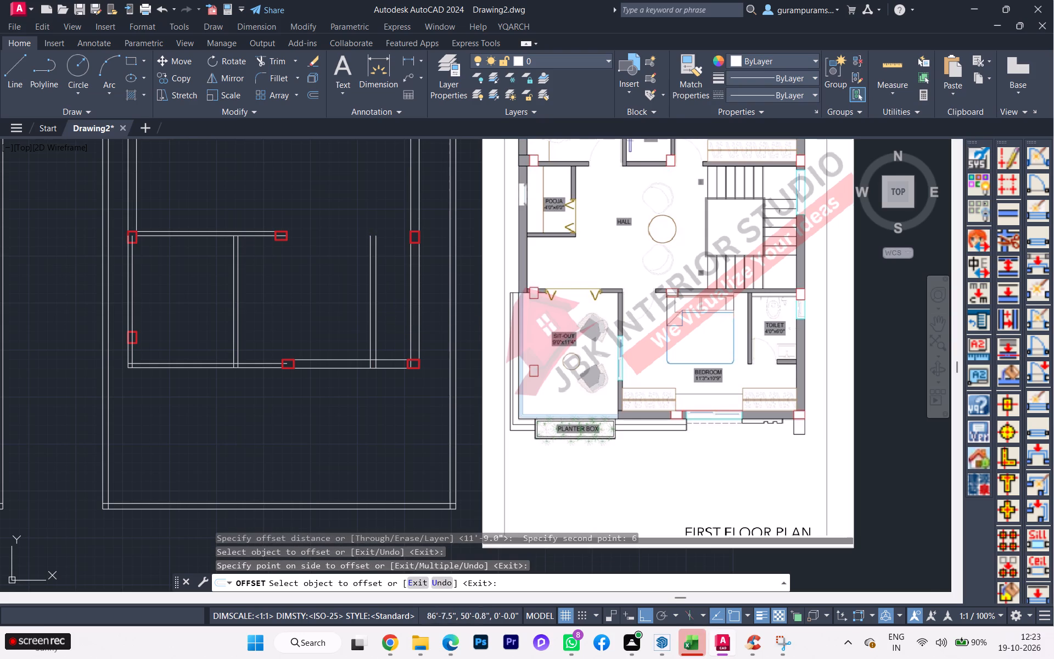
scroll(719, 353, "up", 1)
key("space")
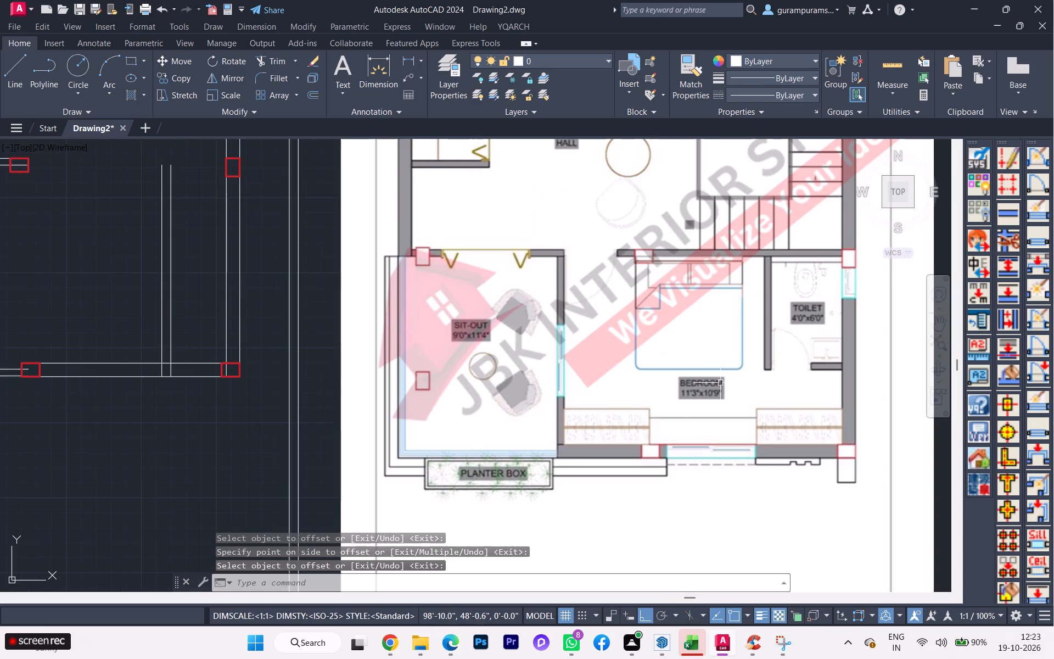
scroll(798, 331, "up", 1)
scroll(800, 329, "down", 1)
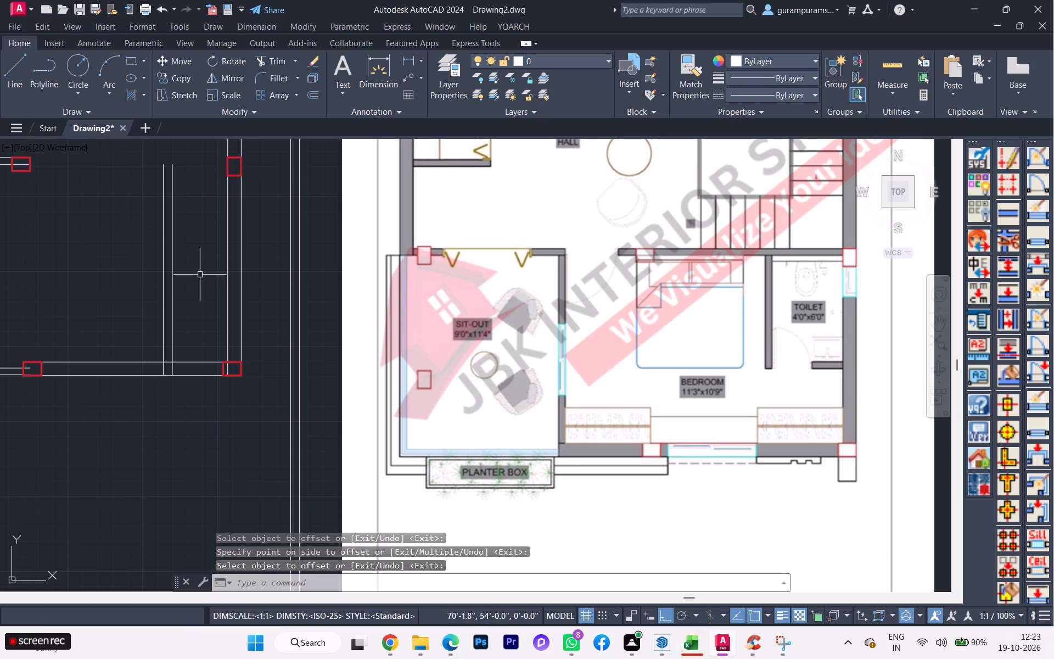
Add a horizontal linear dimension between the toilet wall and the inner line of the bedroom's outer side wall.
left_click(413, 52)
left_click(410, 59)
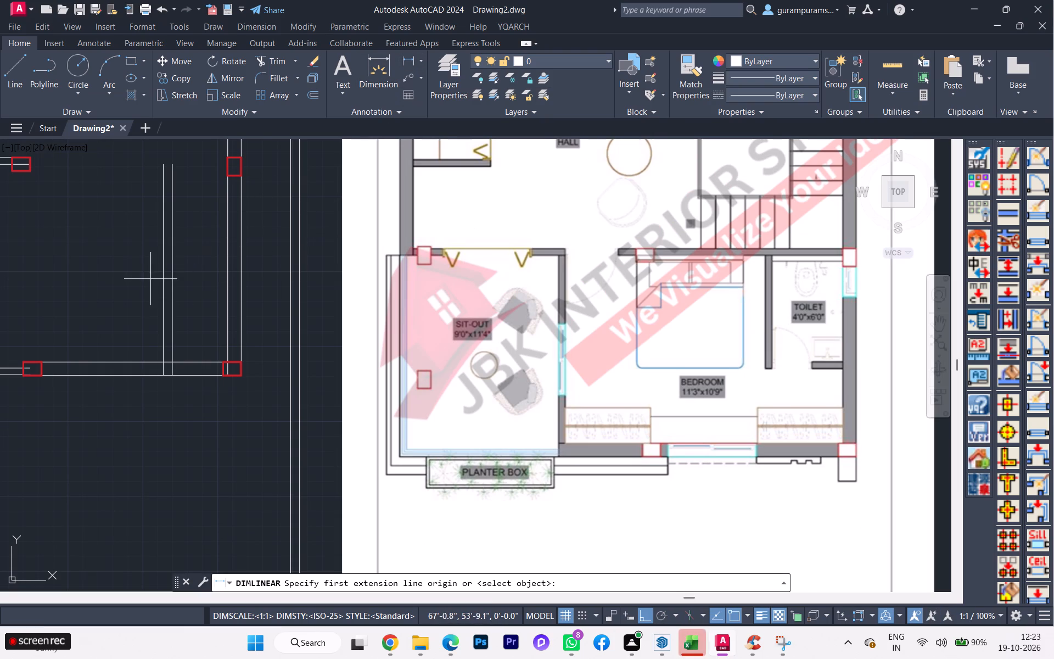
left_click(173, 269)
left_click(226, 269)
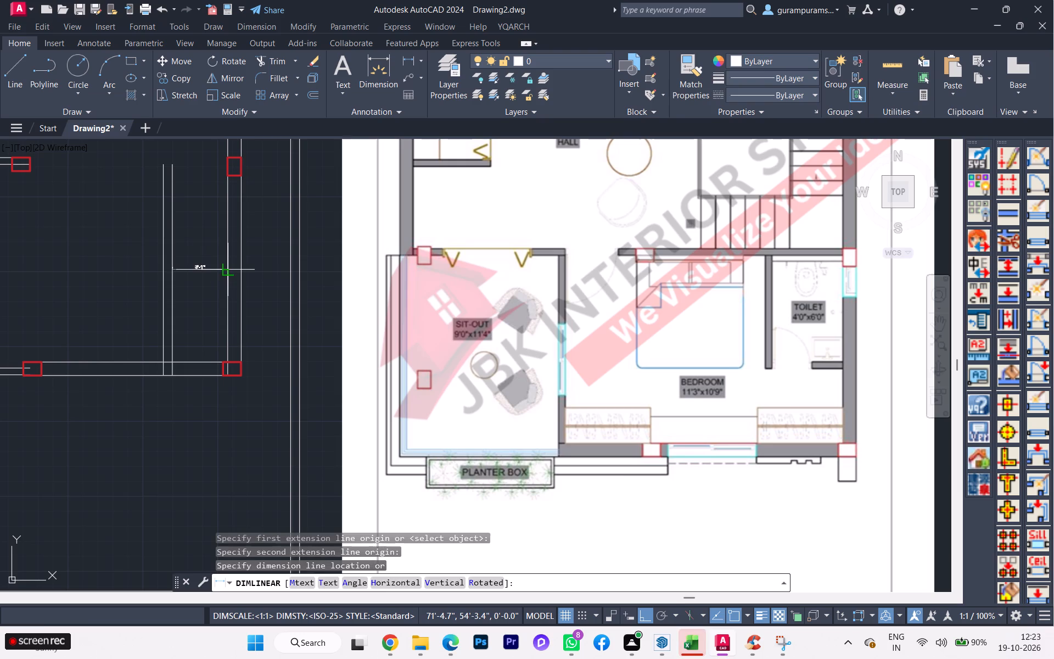
left_click(227, 278)
Quick-measure the bedroom's width between the sit-out partition and the toilet wall, comparing it with the reference first floor plan.
scroll(218, 289, "up", 1)
scroll(218, 289, "down", 4)
scroll(307, 295, "up", 2)
scroll(310, 295, "down", 1)
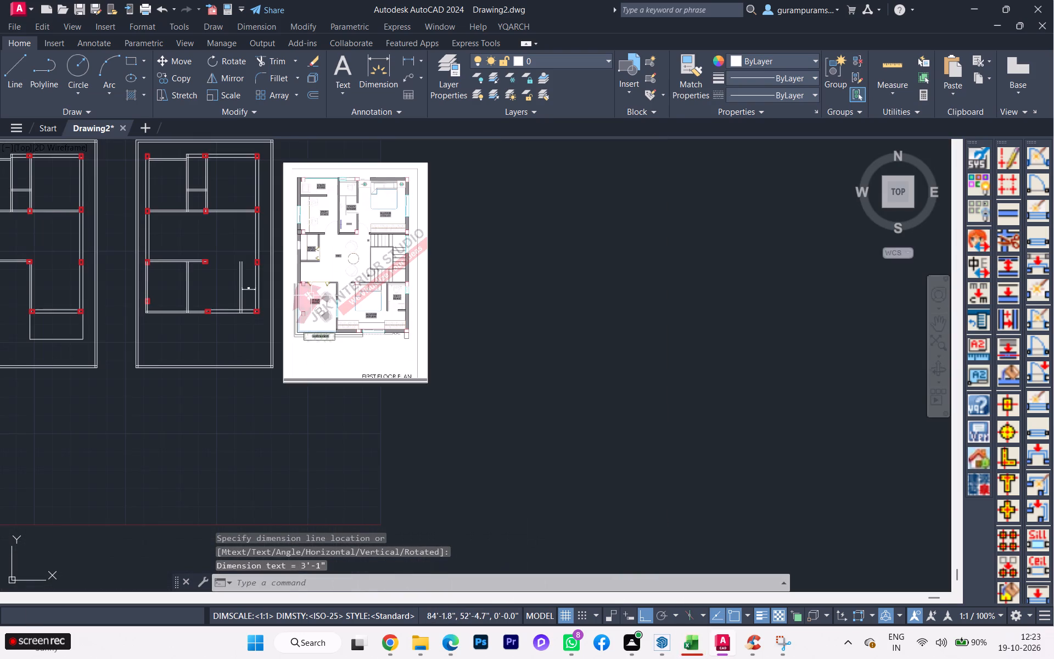
scroll(117, 298, "down", 1)
scroll(245, 304, "up", 2)
scroll(427, 296, "down", 1)
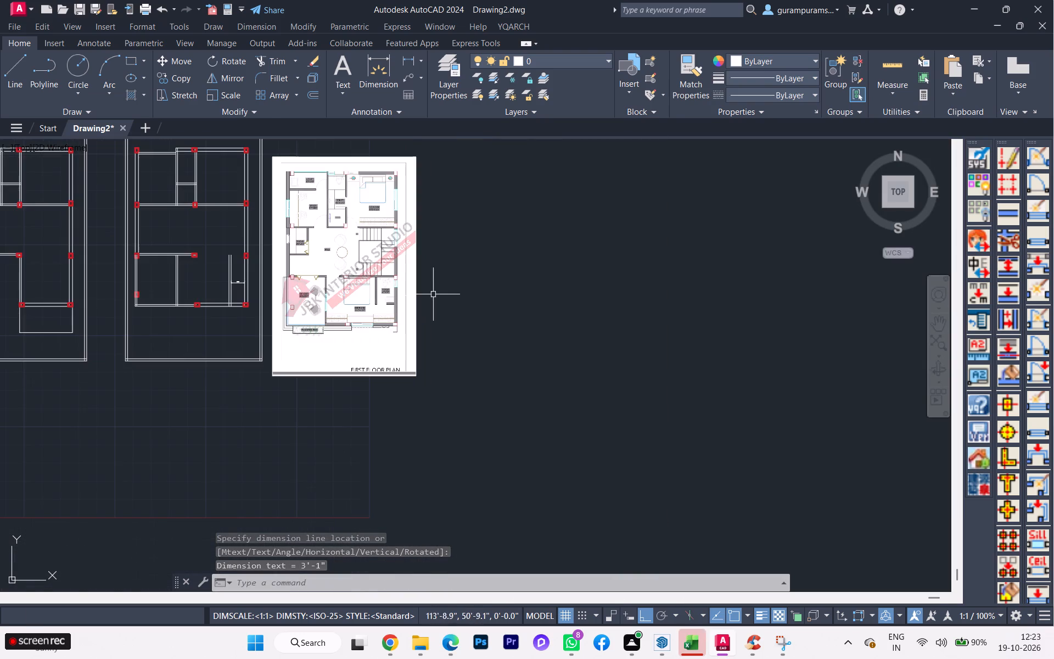
scroll(346, 308, "up", 2)
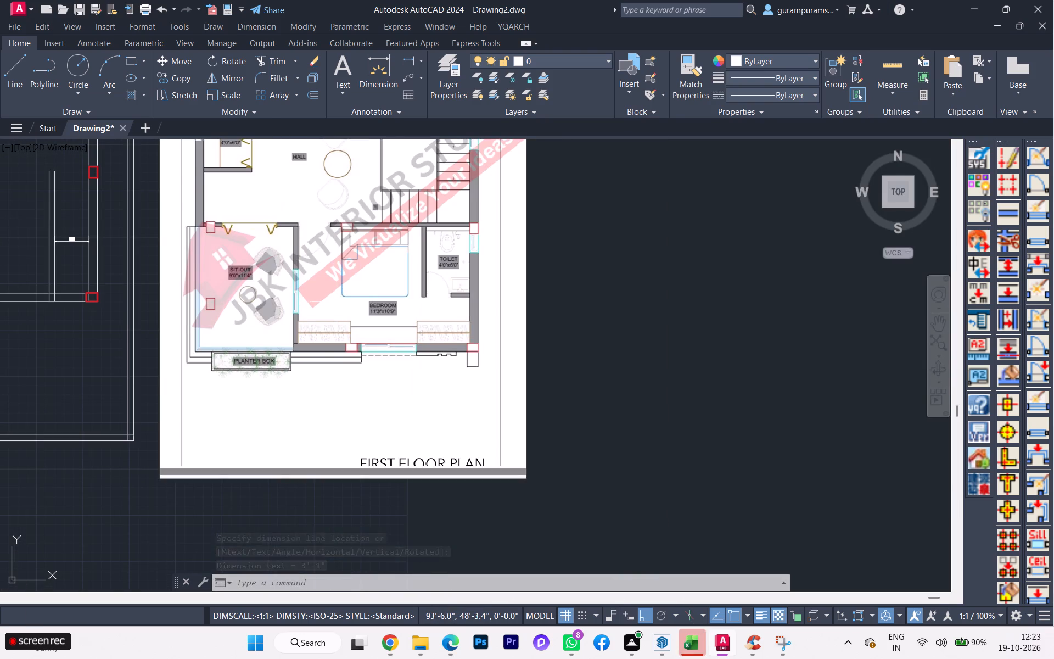
scroll(383, 306, "up", 1)
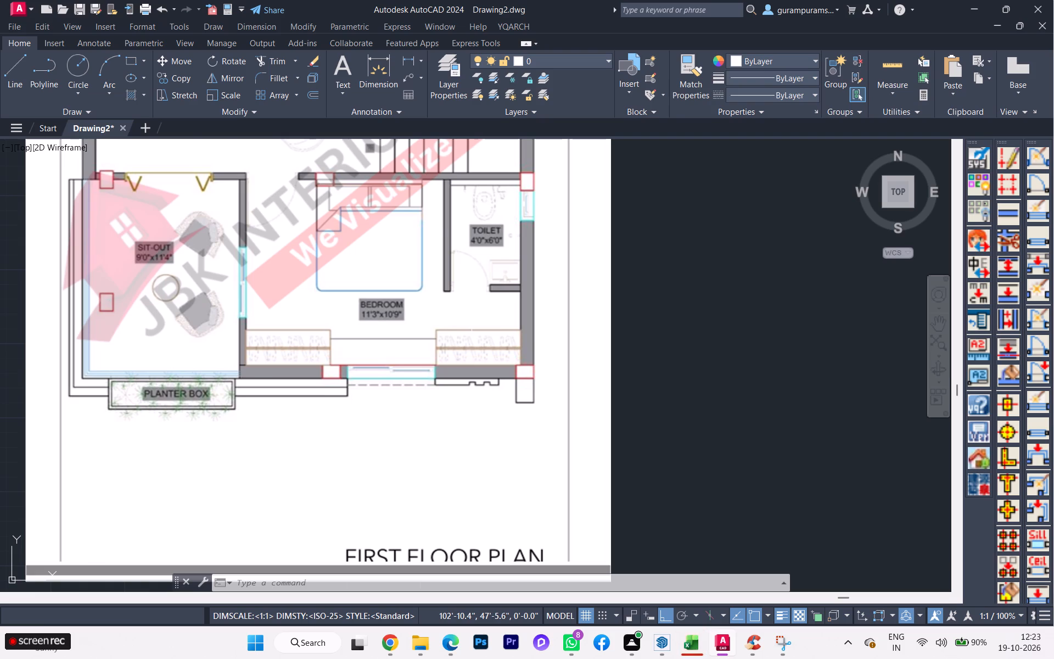
scroll(472, 315, "down", 1)
left_click(889, 71)
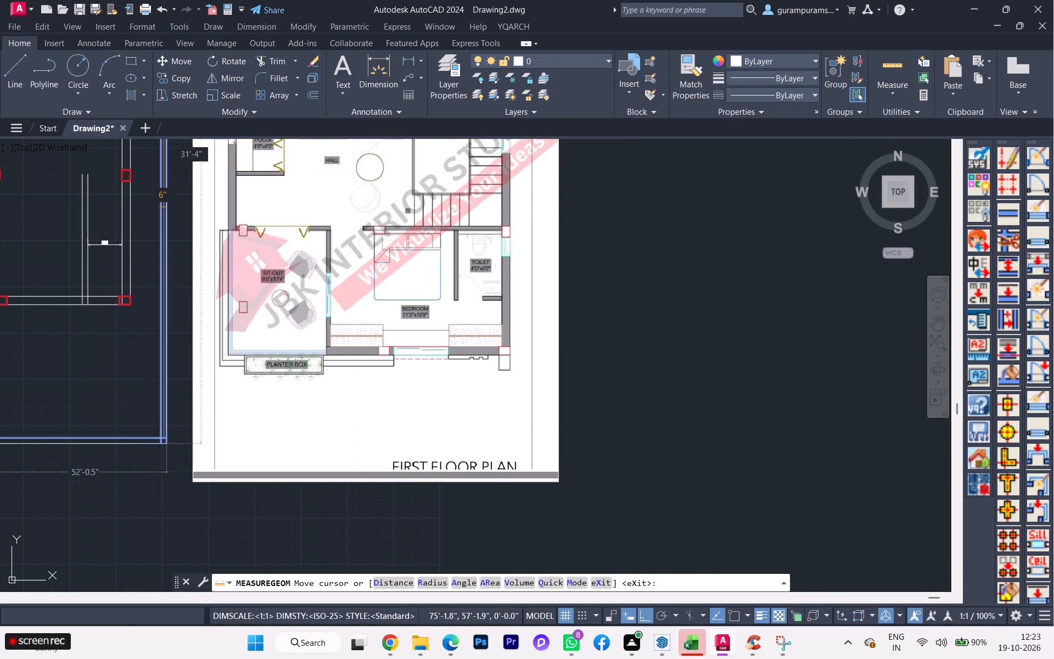
scroll(190, 224, "down", 2)
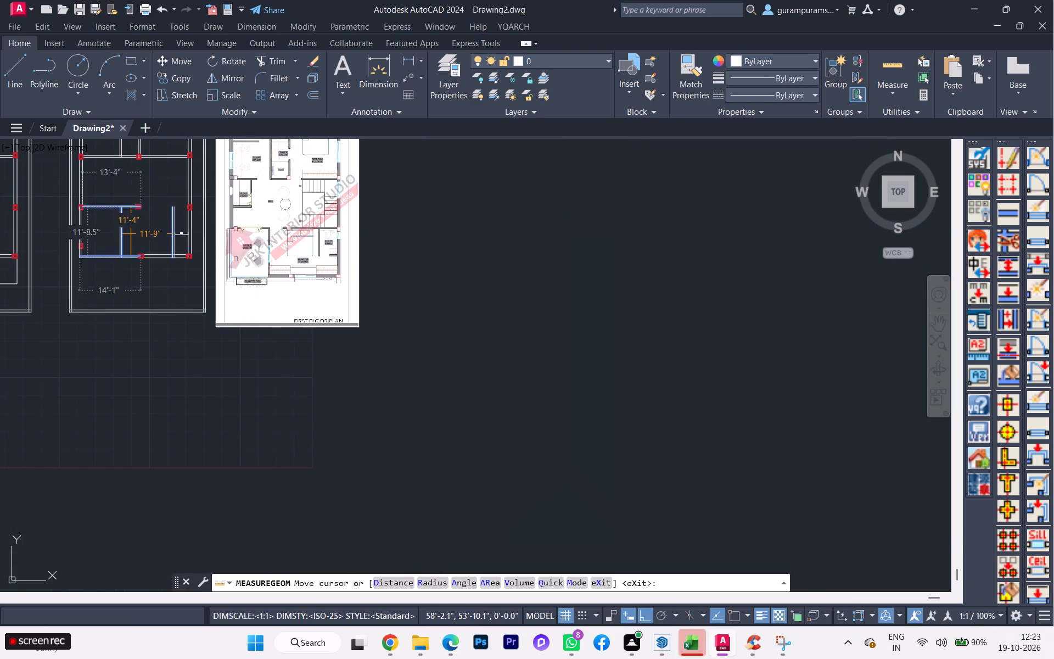
scroll(128, 234, "up", 2)
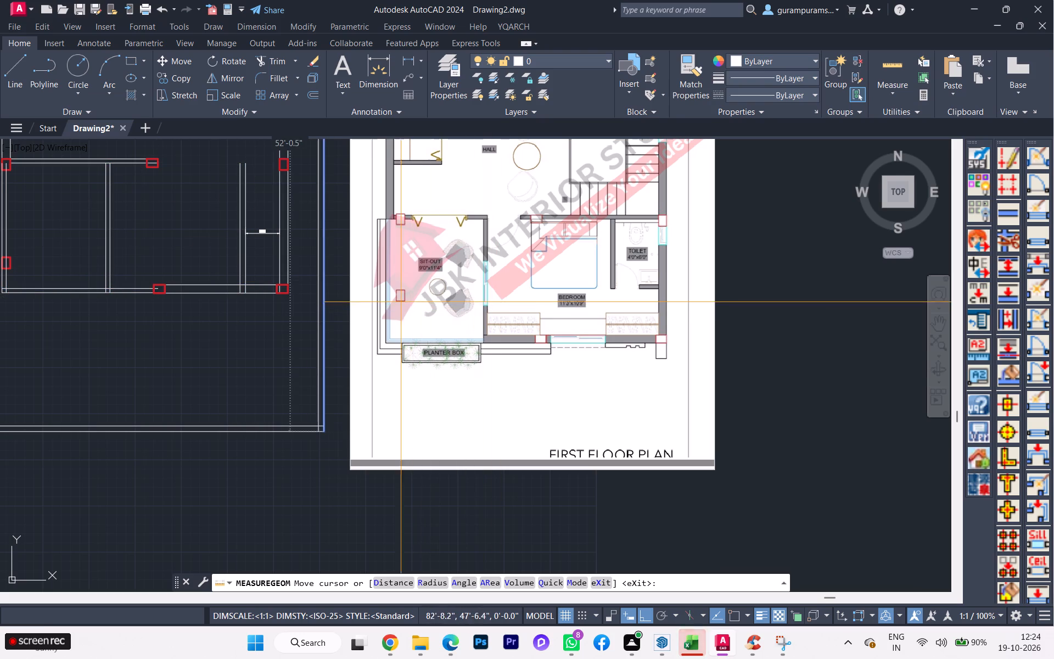
key("space")
Extend both lines of the sit-out's rear wall across the bedroom and toilet to the outer side wall.
scroll(201, 241, "down", 1)
middle_click_drag(201, 242, 223, 248)
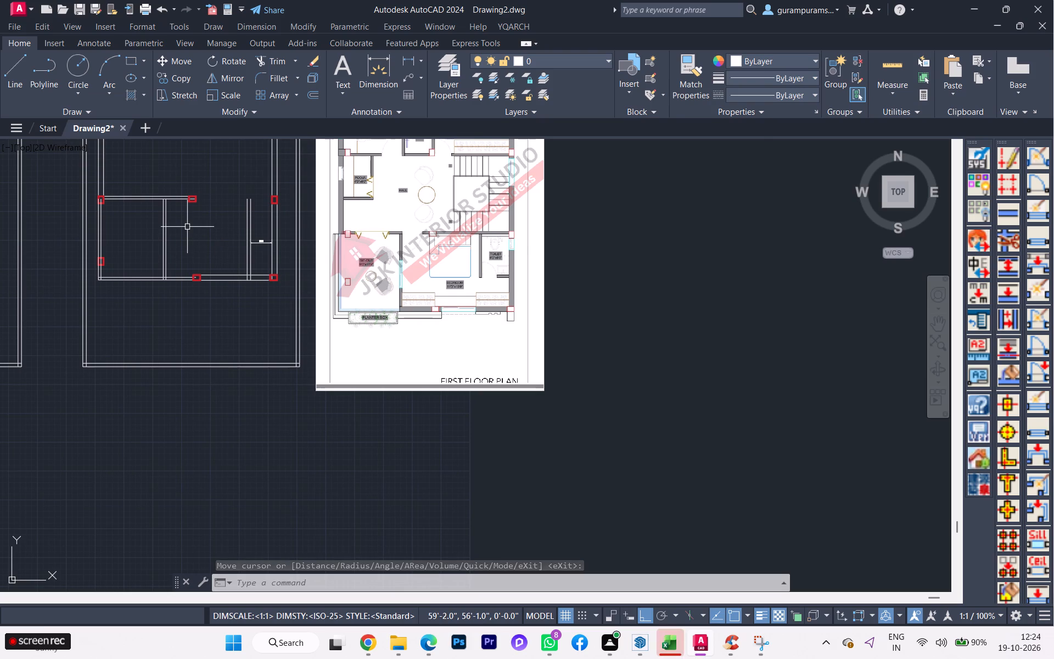
scroll(189, 224, "up", 1)
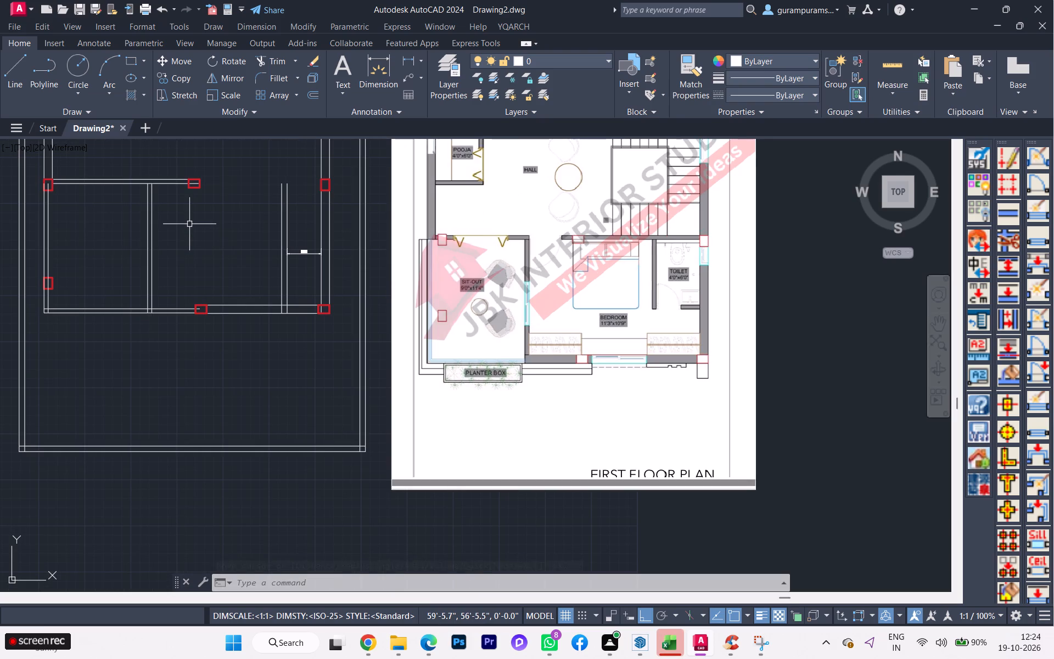
left_click(189, 224)
key("Escape")
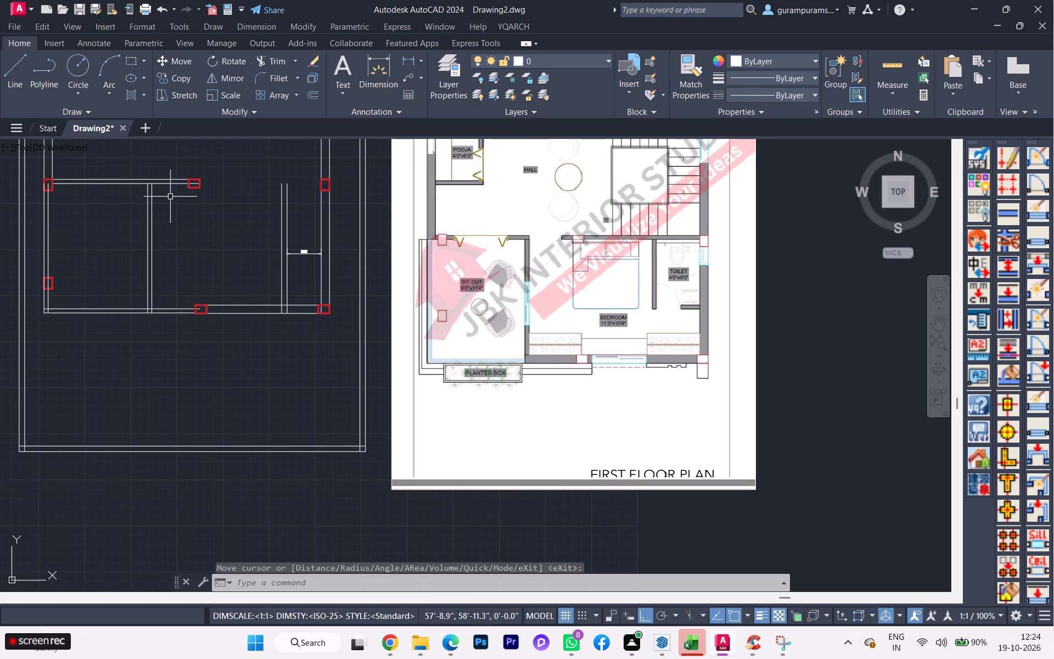
key("e")
key("x")
key("Return")
left_click(166, 205)
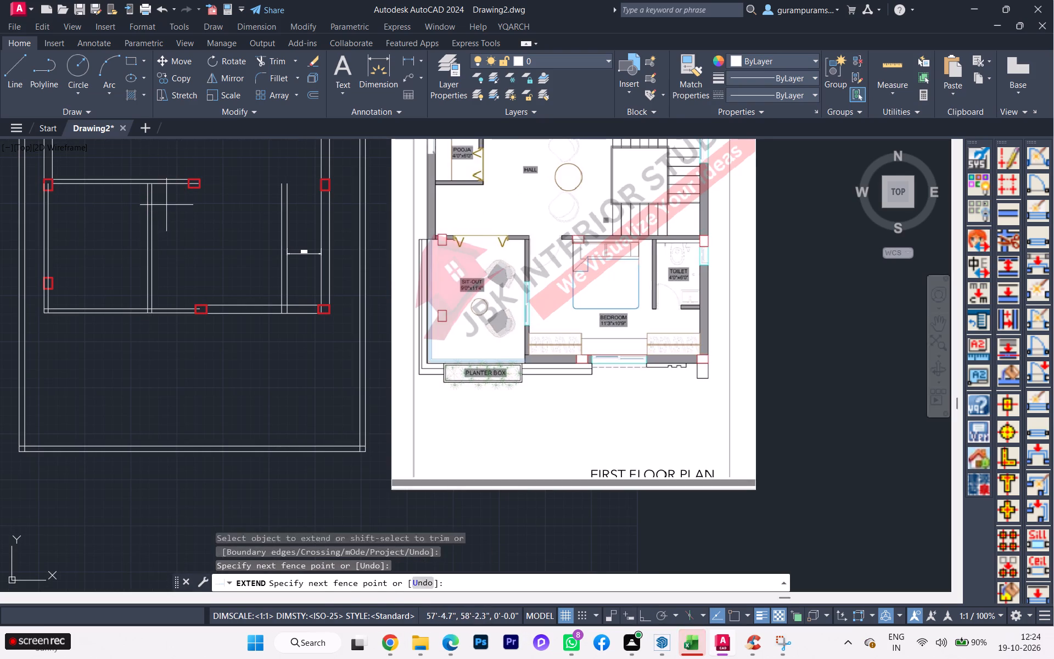
left_click(166, 167)
left_click(260, 199)
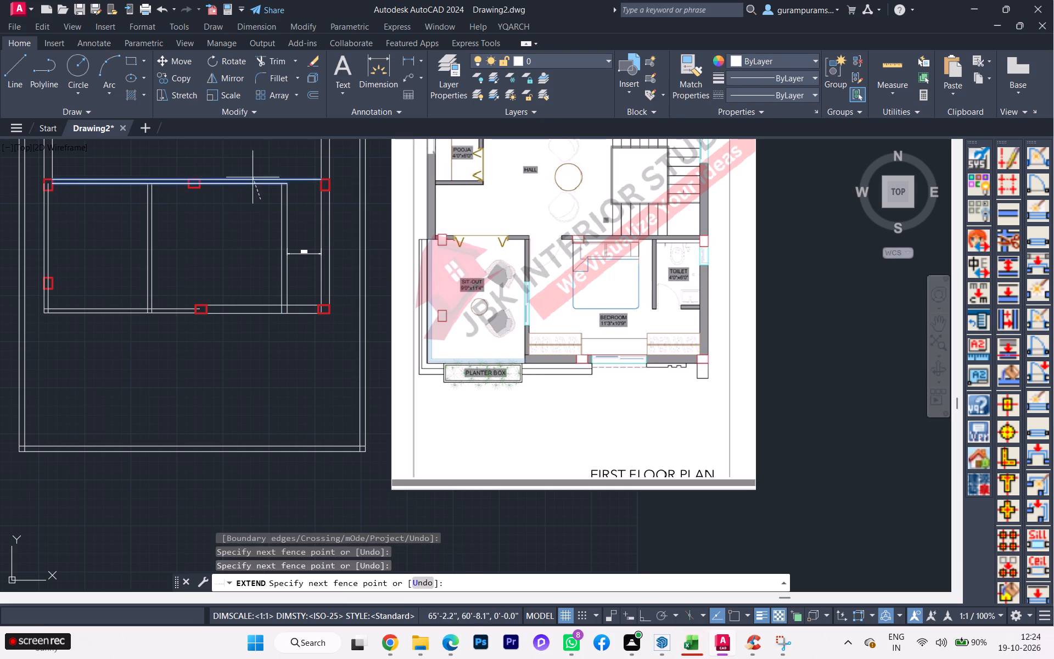
left_click(252, 174)
left_click(272, 208)
left_click(260, 163)
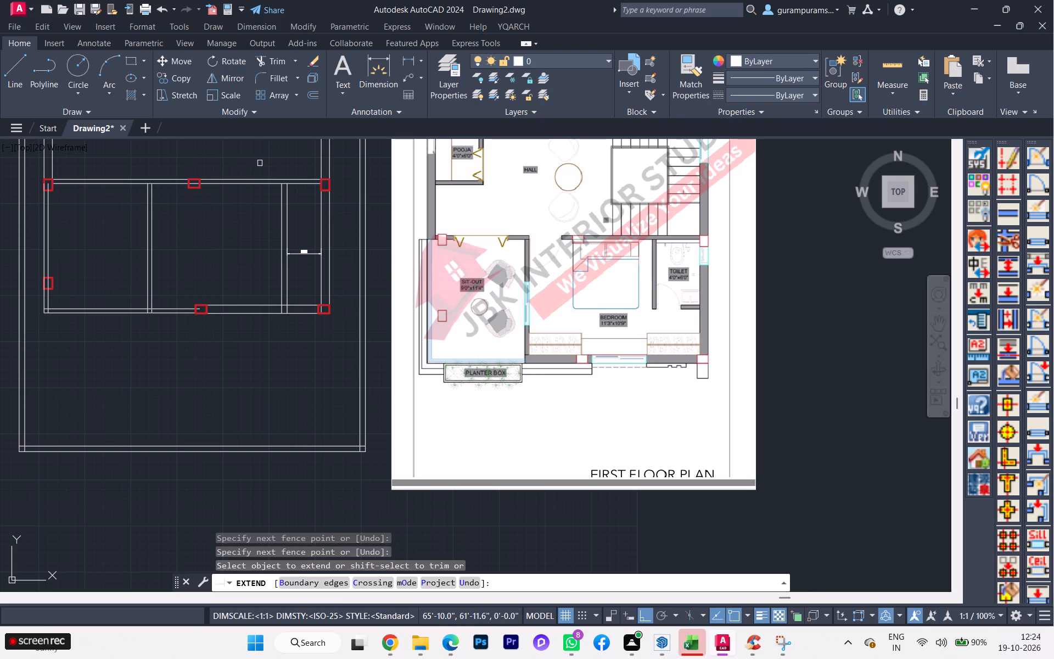
key("space")
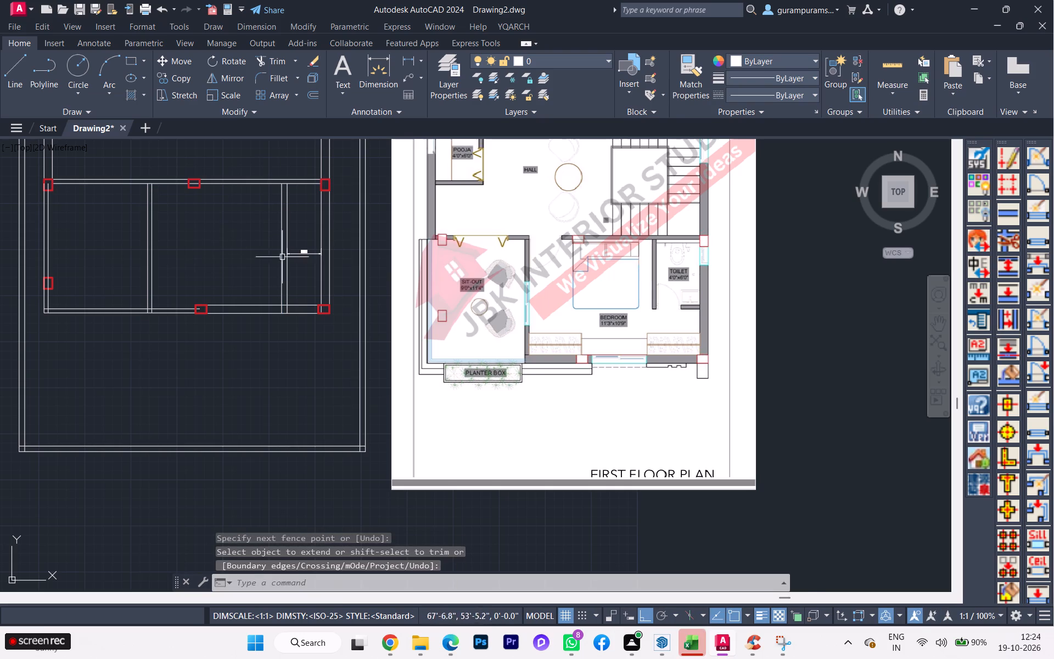
Move both lines of the toilet wall 6" toward the sit-out partition.
scroll(279, 283, "up", 2)
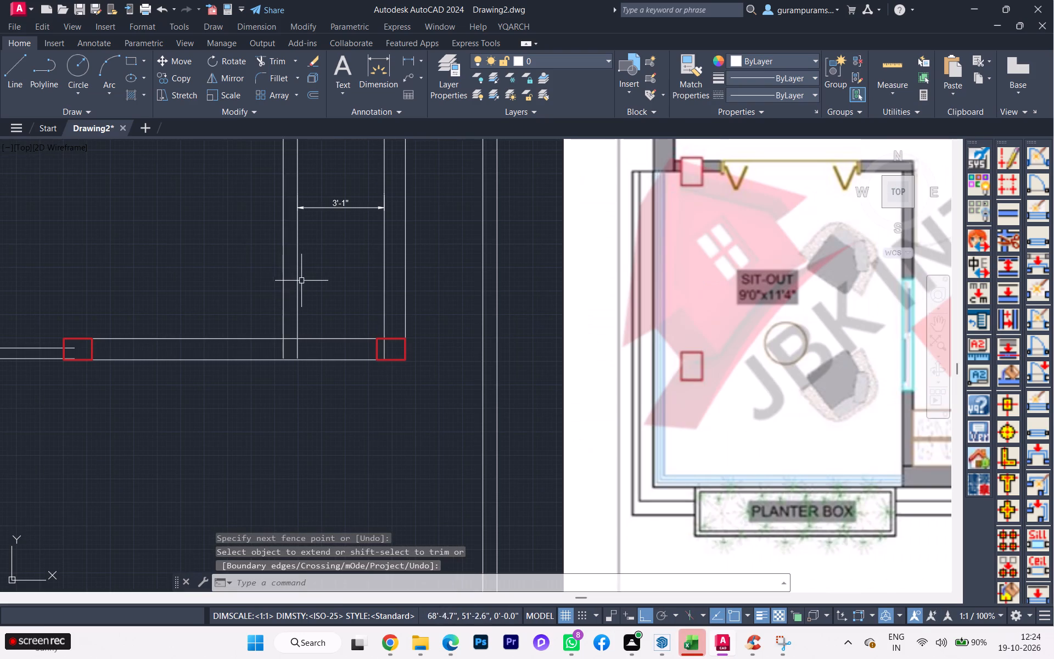
left_click(304, 280)
left_click(279, 273)
scroll(253, 276, "down", 1)
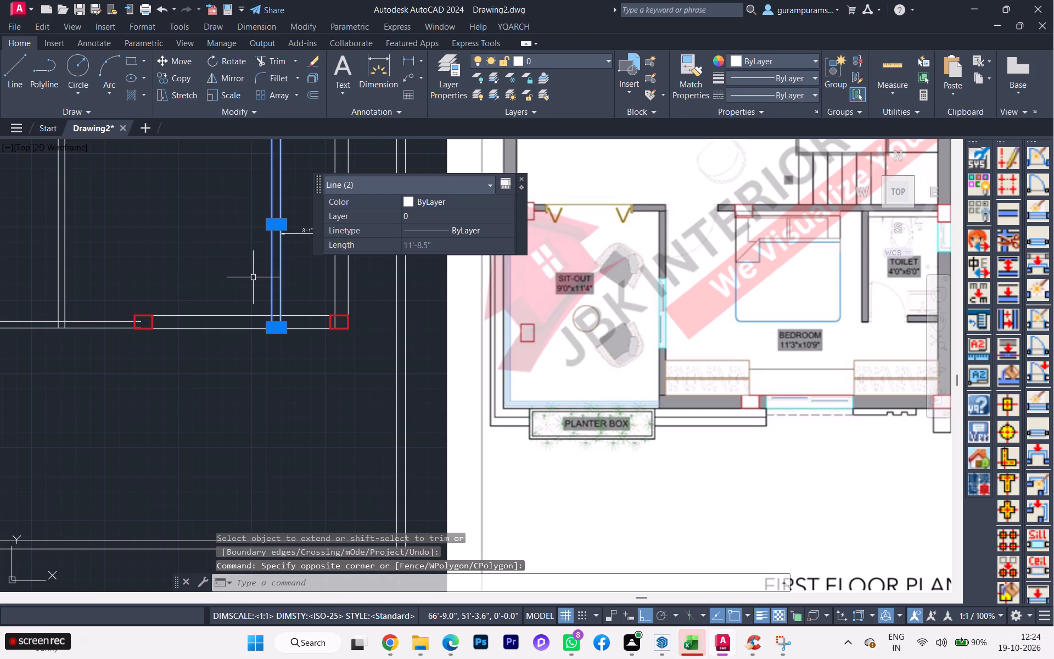
scroll(258, 281, "down", 1)
scroll(262, 318, "up", 1)
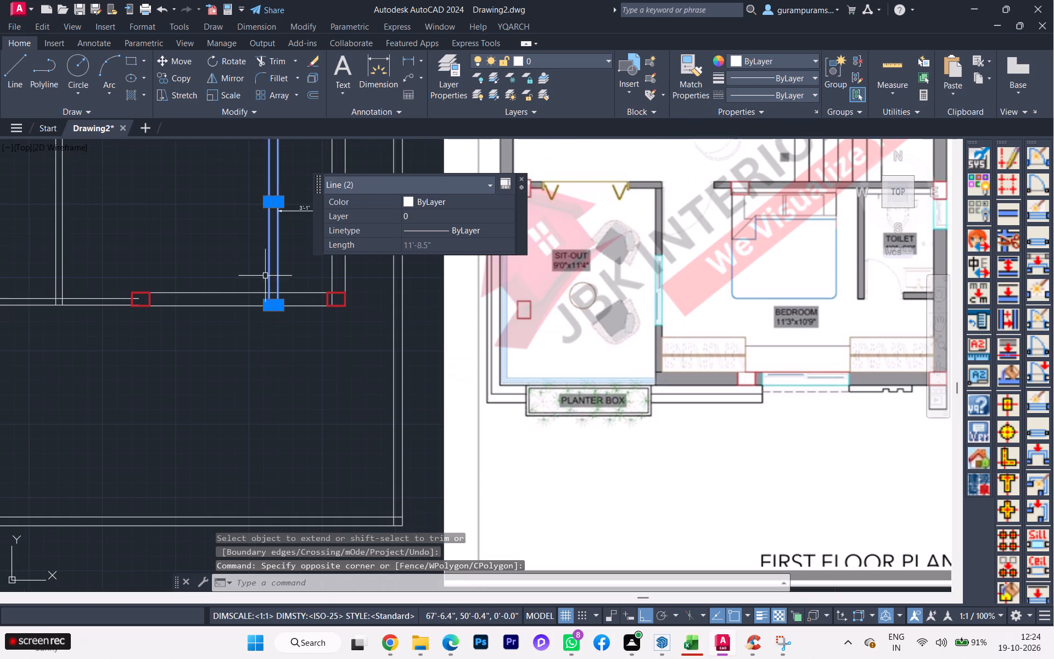
scroll(279, 291, "down", 1)
scroll(281, 301, "up", 2)
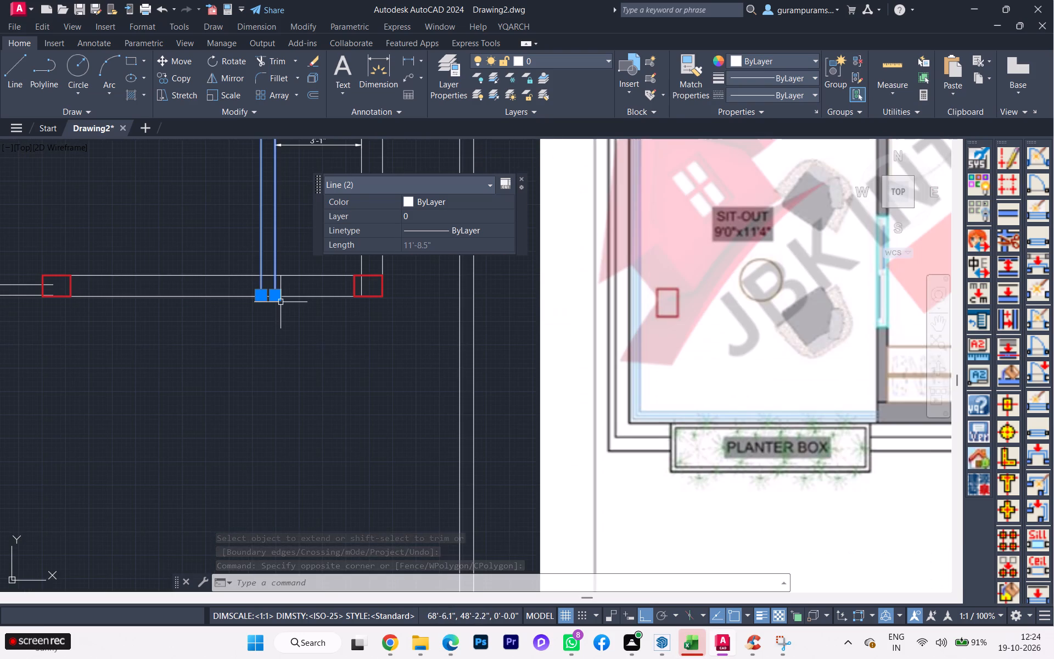
key("m")
key("Return")
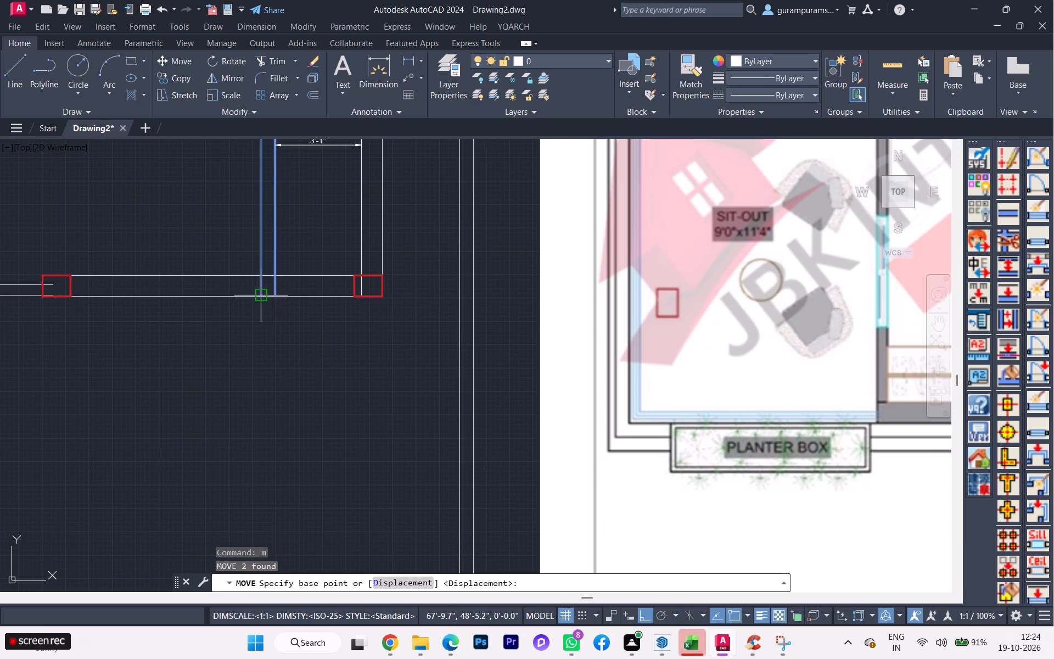
scroll(261, 296, "up", 2)
left_click(261, 297)
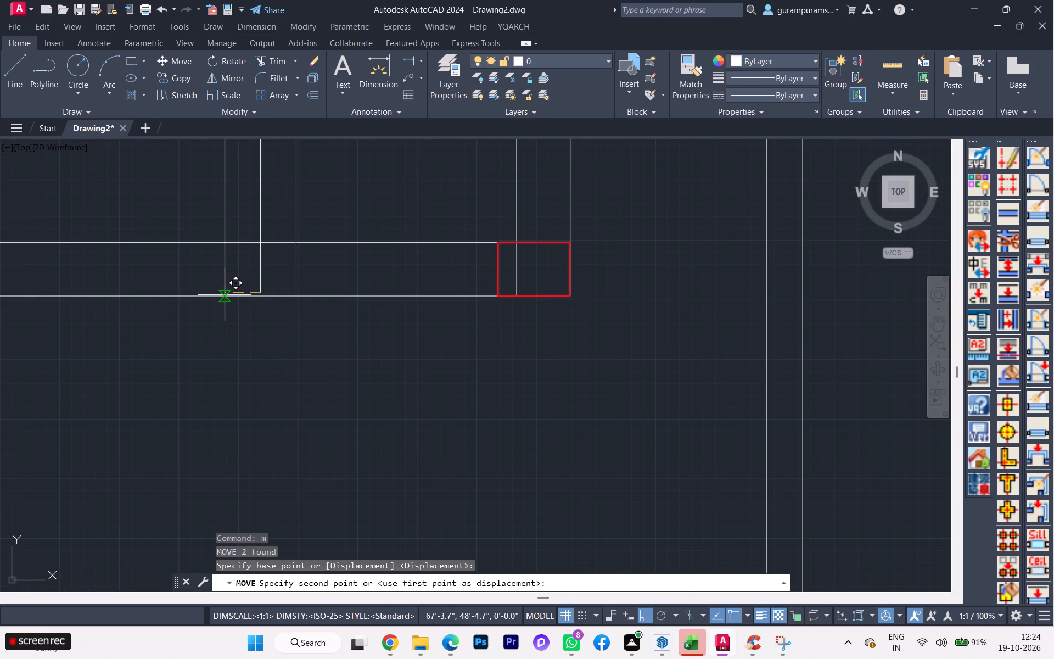
key("6")
key("Return")
scroll(237, 305, "down", 2)
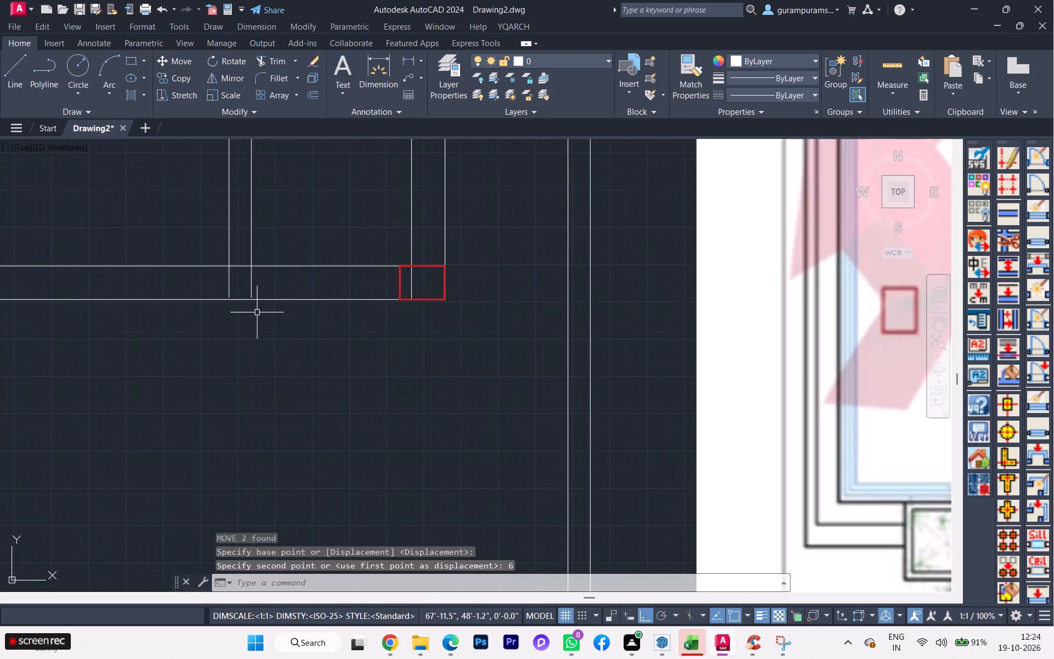
Quick-measure the widths of the toilet, bedroom and sit-out, comparing them with the room sizes on the reference first floor plan.
scroll(310, 270, "down", 1)
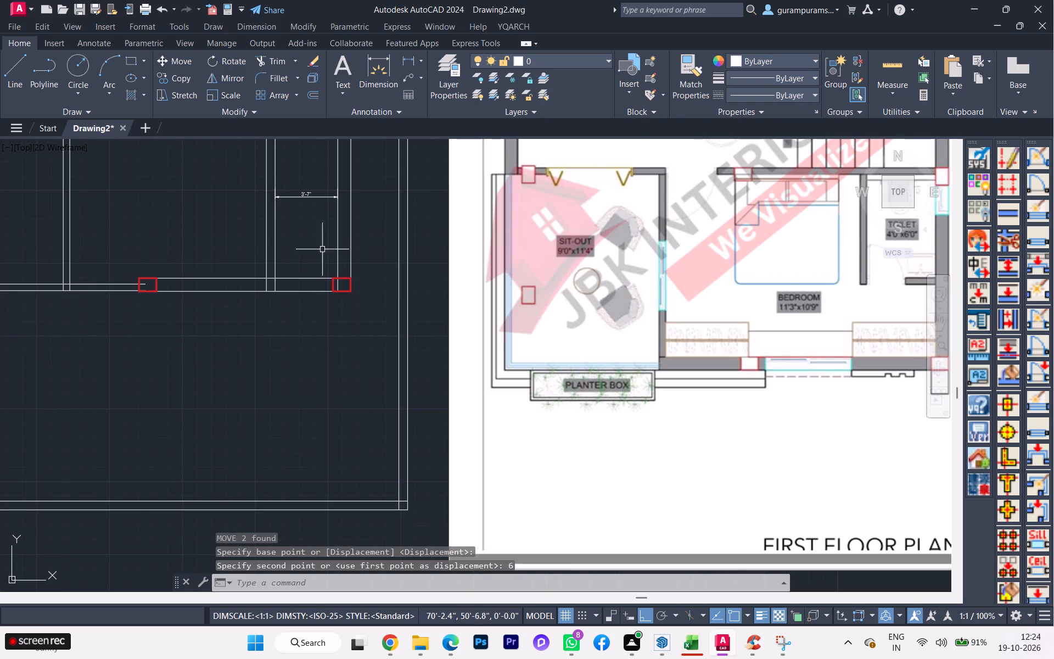
left_click(896, 69)
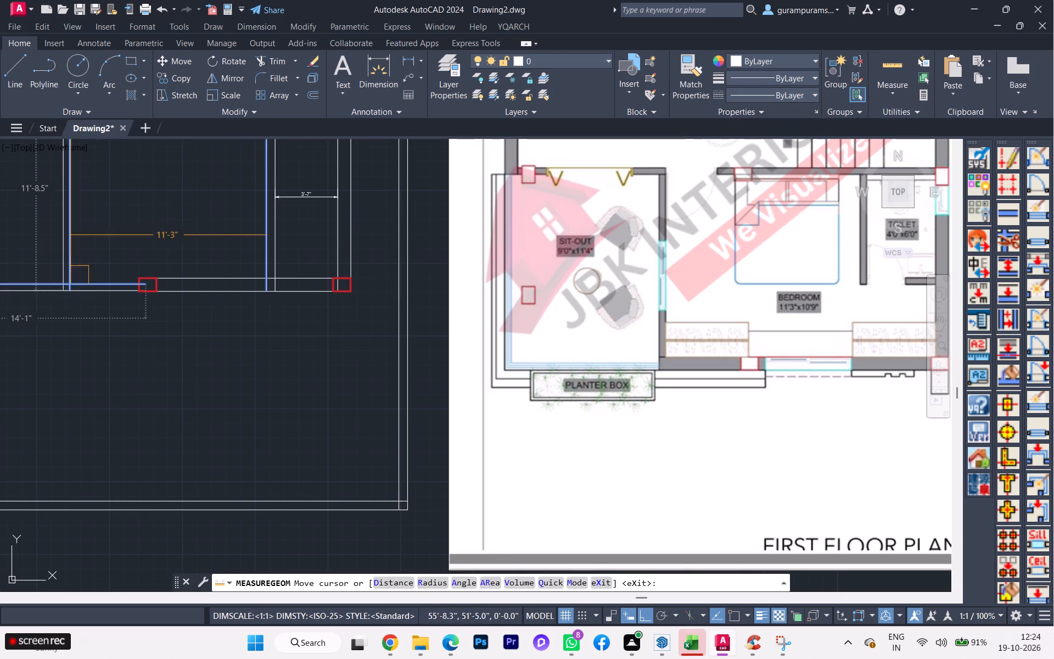
scroll(149, 226, "down", 2)
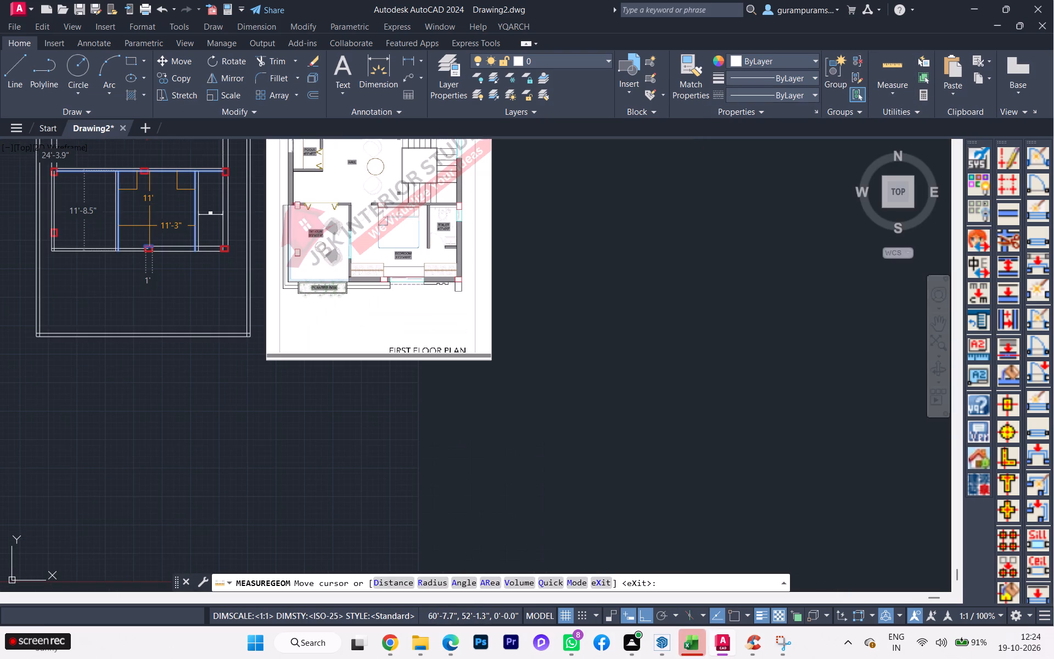
scroll(149, 226, "up", 1)
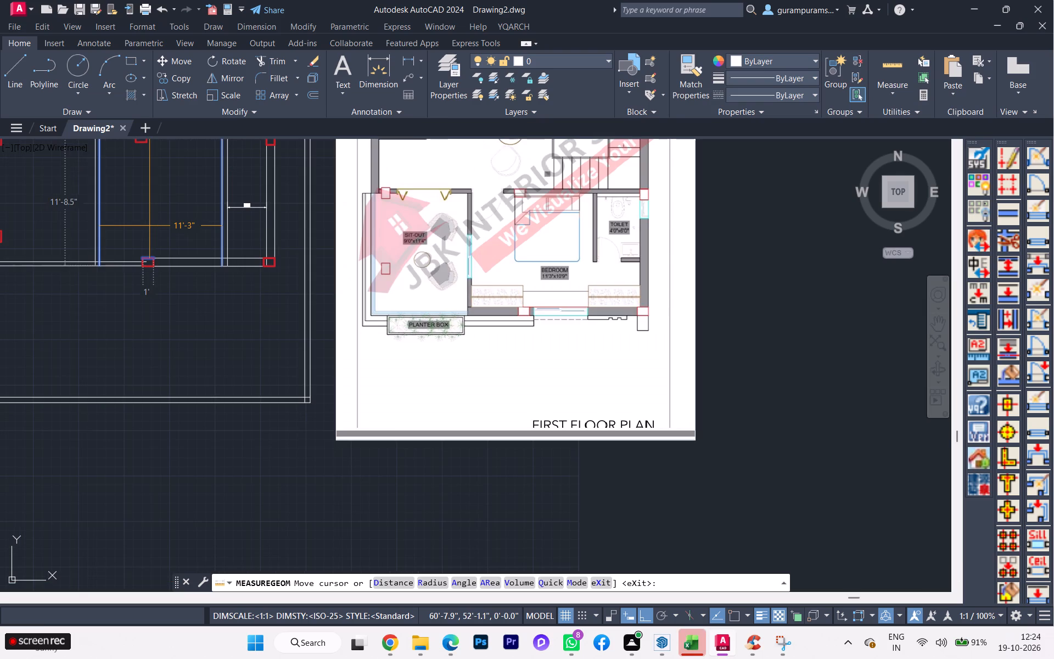
scroll(149, 226, "up", 1)
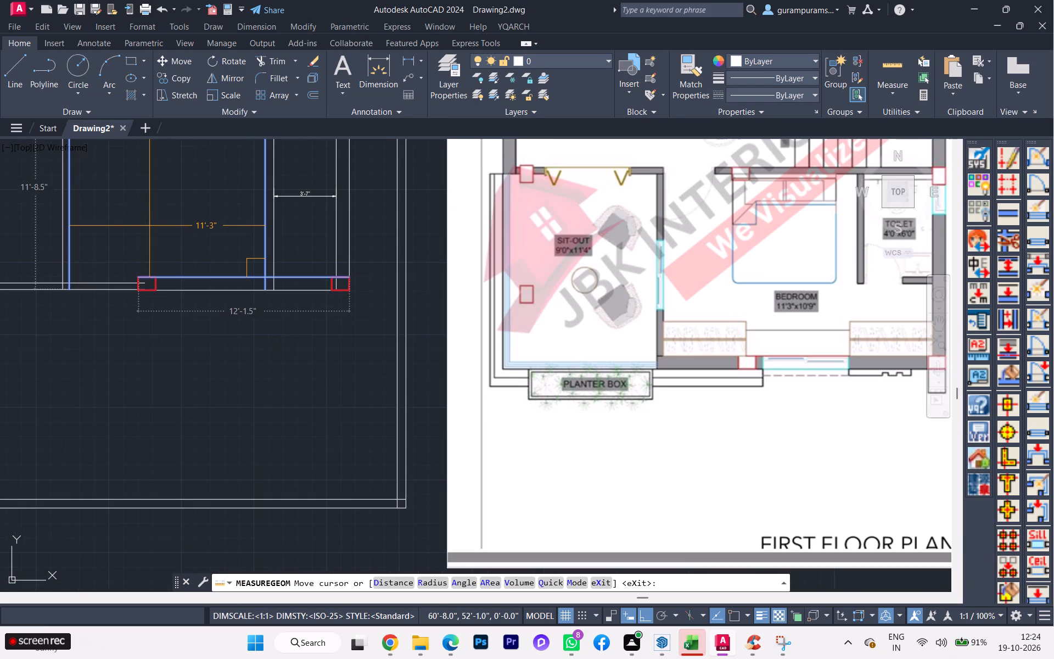
scroll(149, 226, "down", 2)
scroll(149, 226, "up", 2)
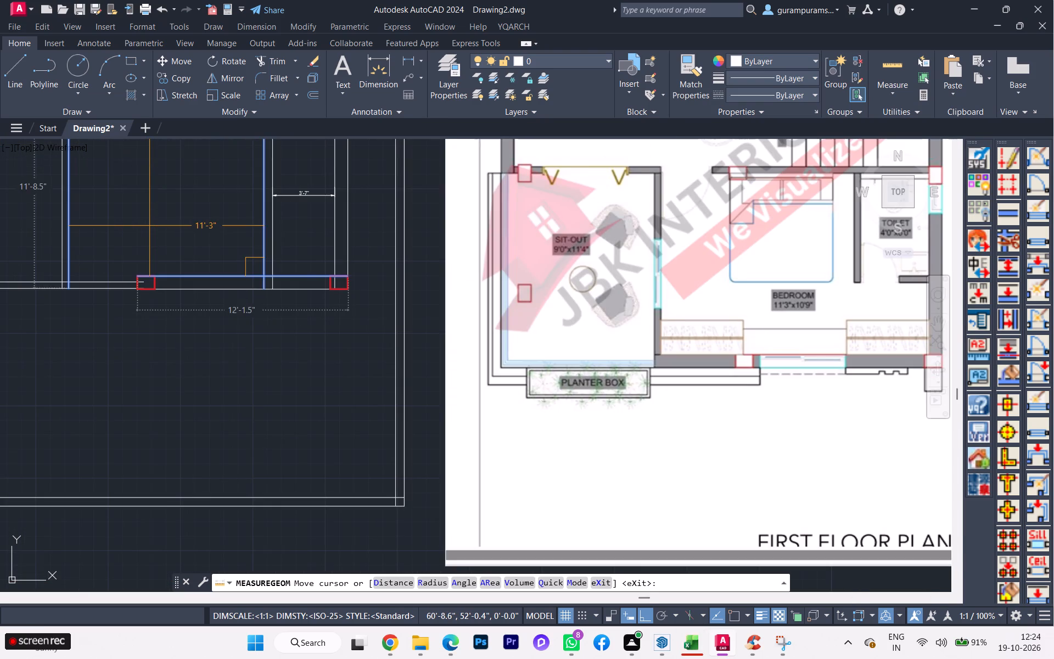
scroll(149, 226, "down", 1)
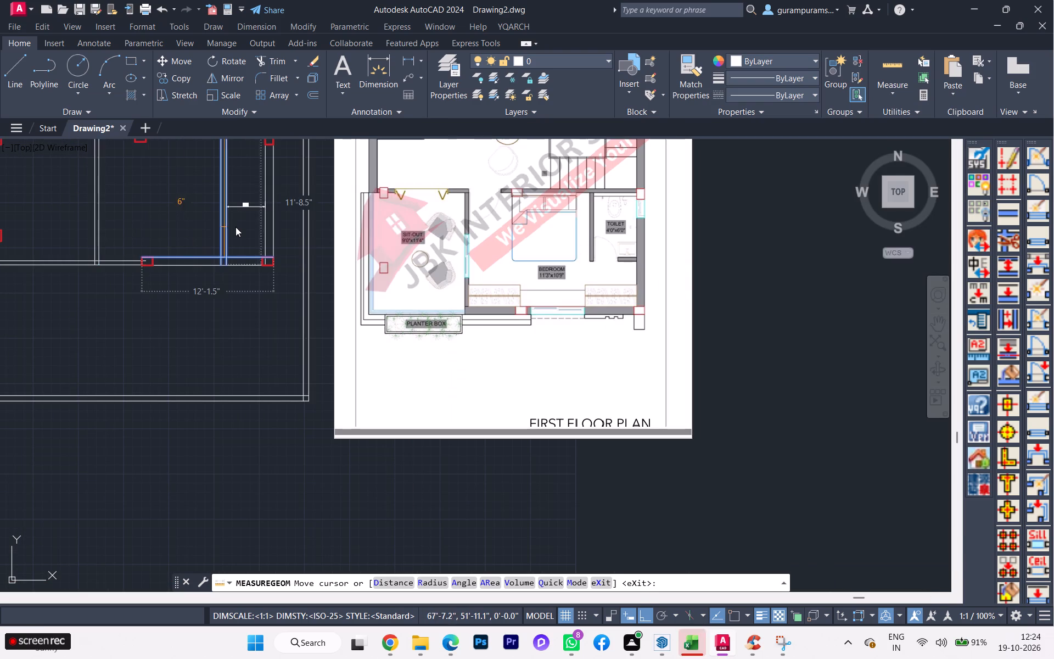
scroll(236, 228, "up", 3)
scroll(237, 217, "down", 1)
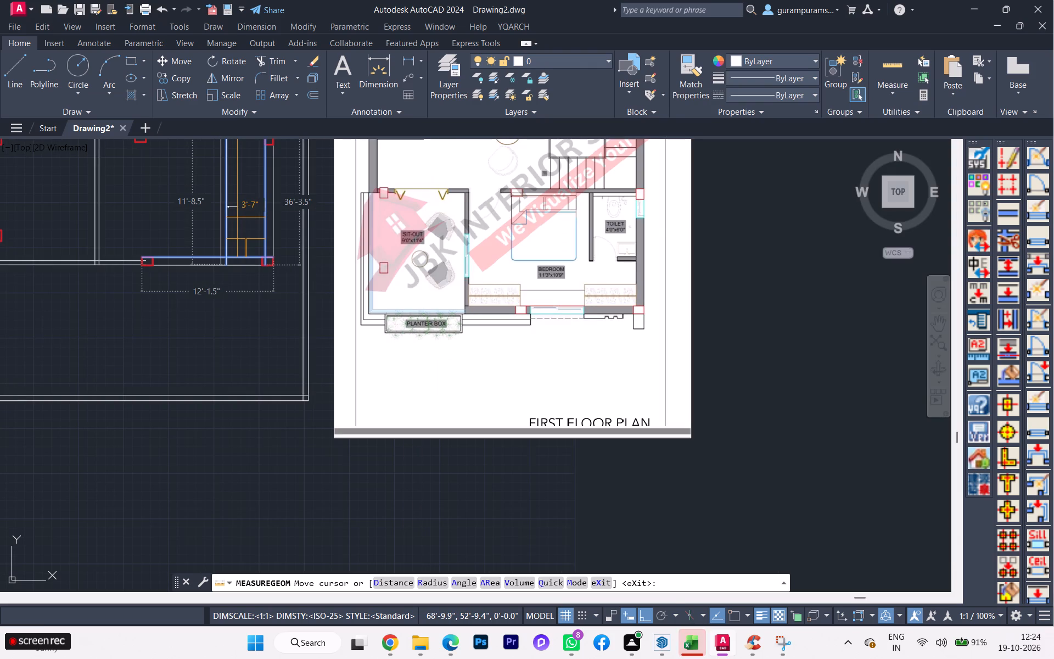
scroll(240, 221, "down", 1)
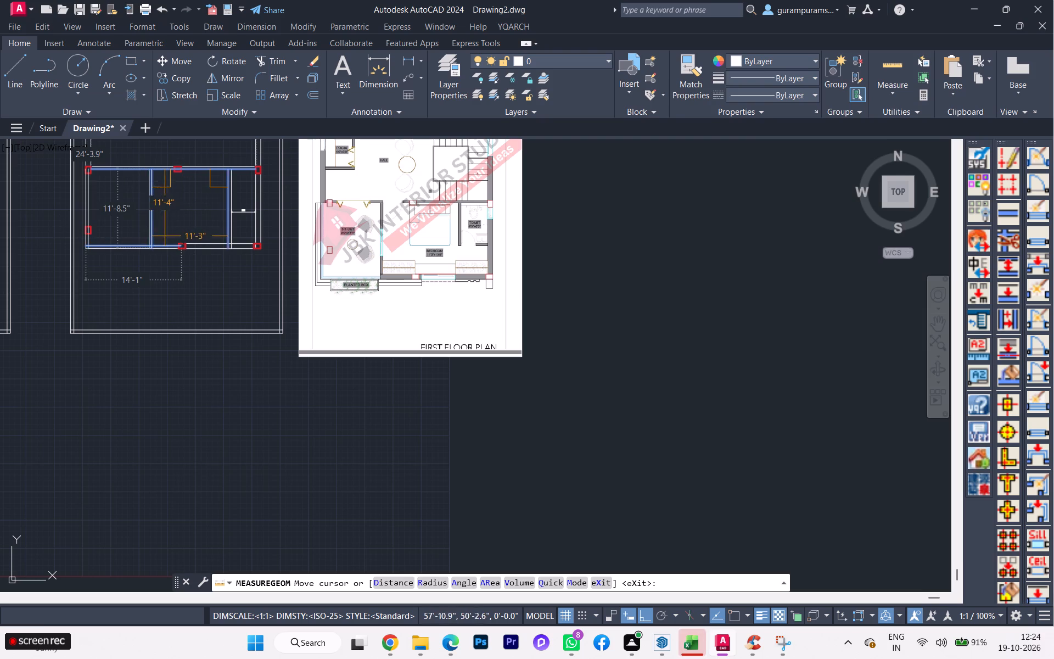
scroll(183, 236, "down", 1)
scroll(262, 236, "up", 1)
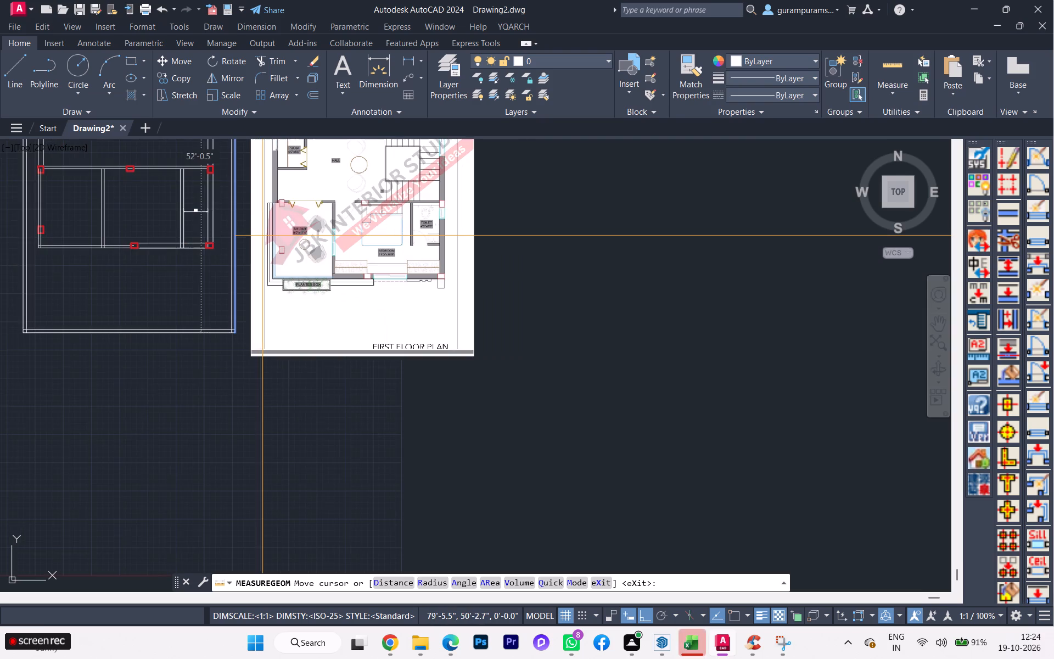
scroll(266, 237, "down", 1)
scroll(163, 223, "up", 1)
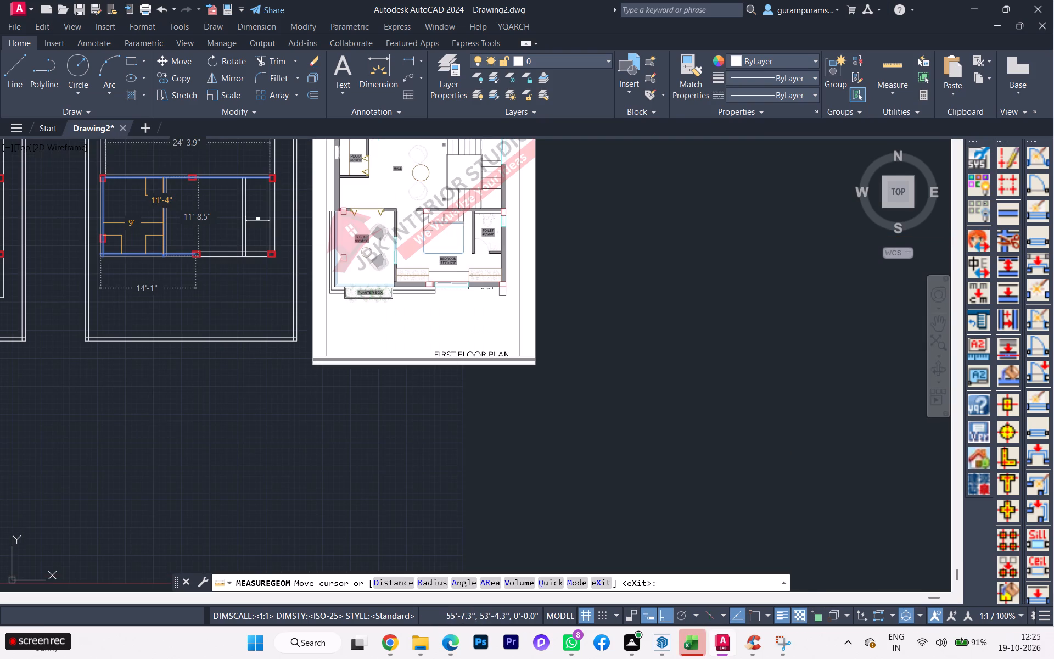
scroll(163, 223, "up", 1)
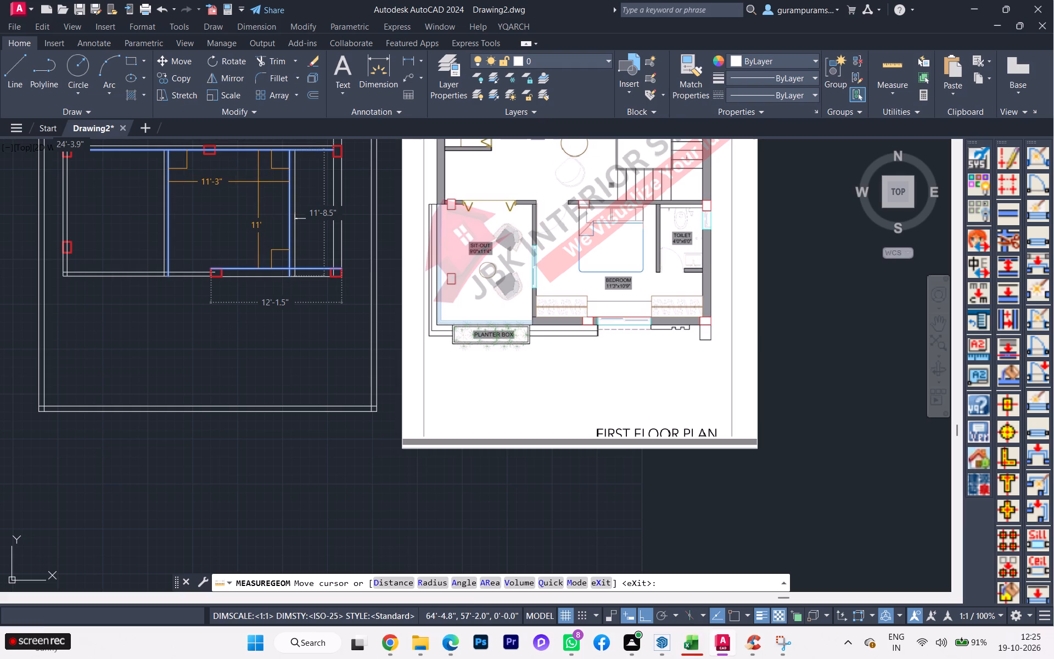
key("Escape")
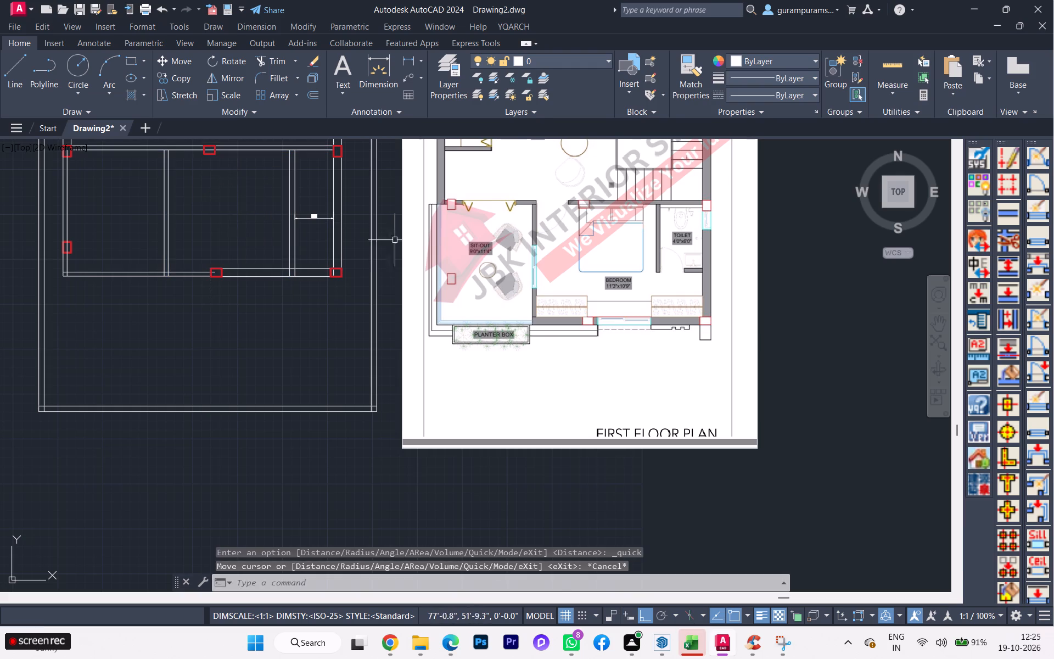
Move both lines of the sit-out's outer wall, the sit-out partition and the toilet wall 5" together, away from the toilet's outer side wall.
scroll(427, 251, "down", 1)
scroll(181, 207, "down", 1)
scroll(412, 224, "down", 1)
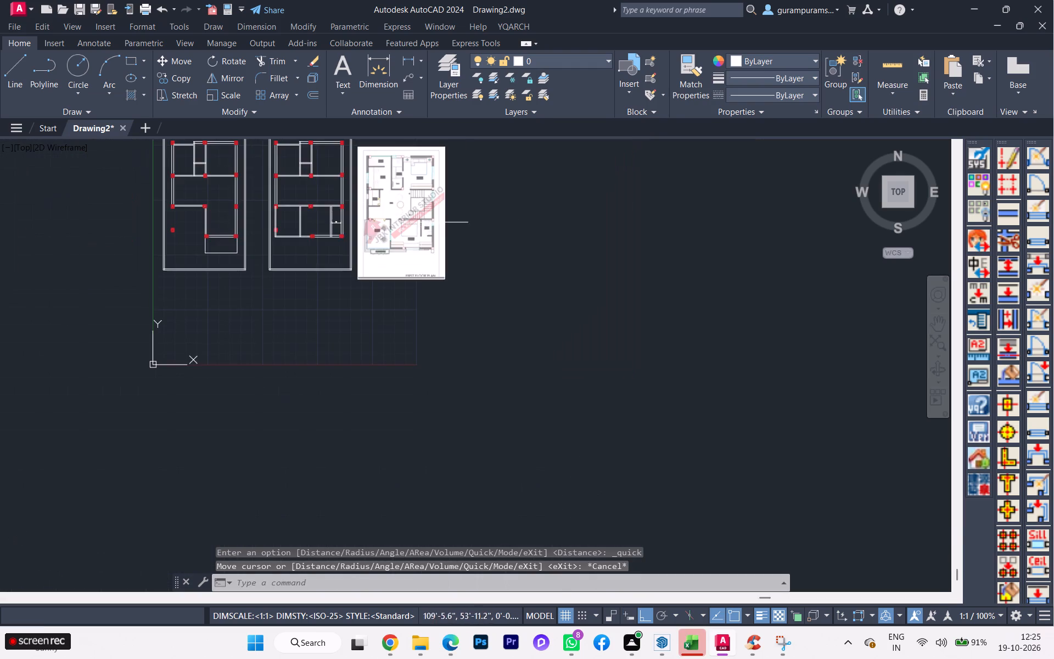
scroll(555, 221, "down", 2)
scroll(356, 225, "up", 3)
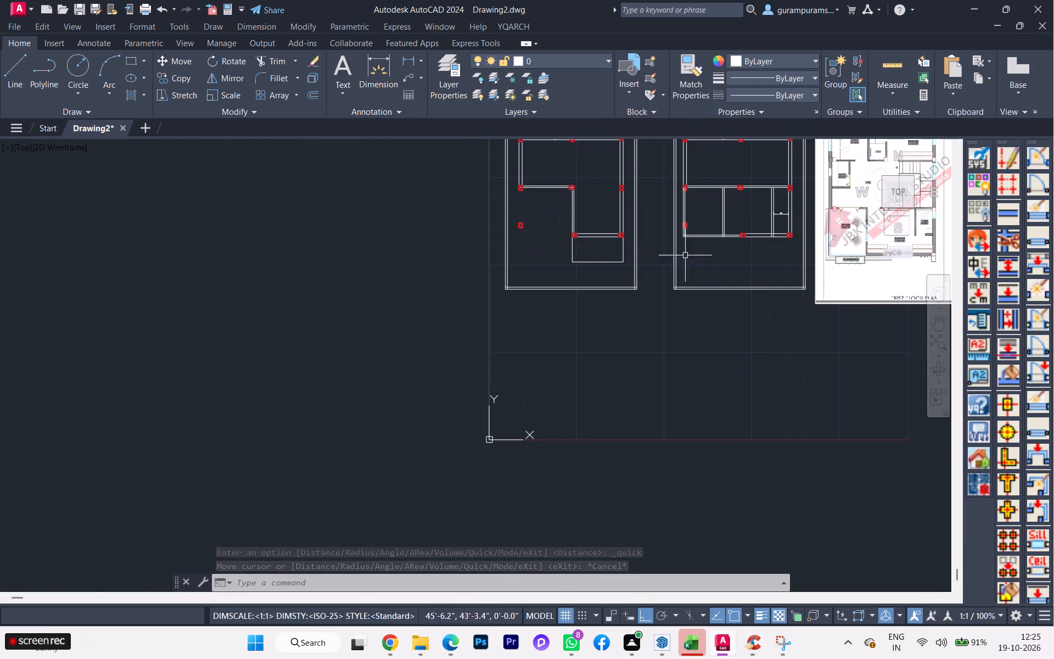
scroll(704, 235, "up", 2)
scroll(660, 224, "down", 1)
scroll(661, 199, "up", 2)
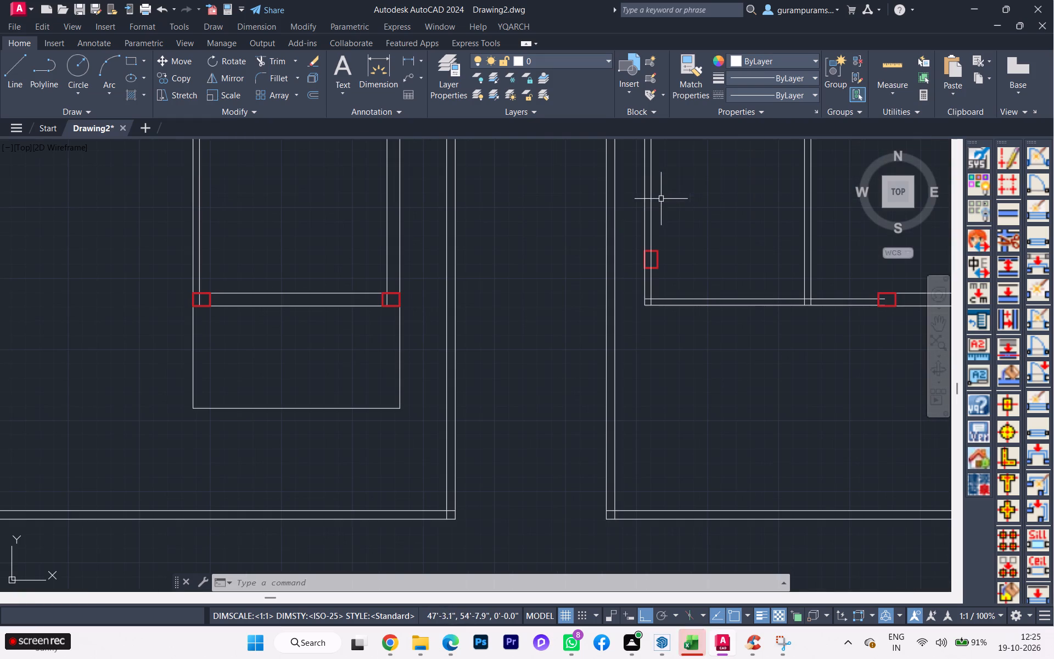
scroll(641, 220, "down", 2)
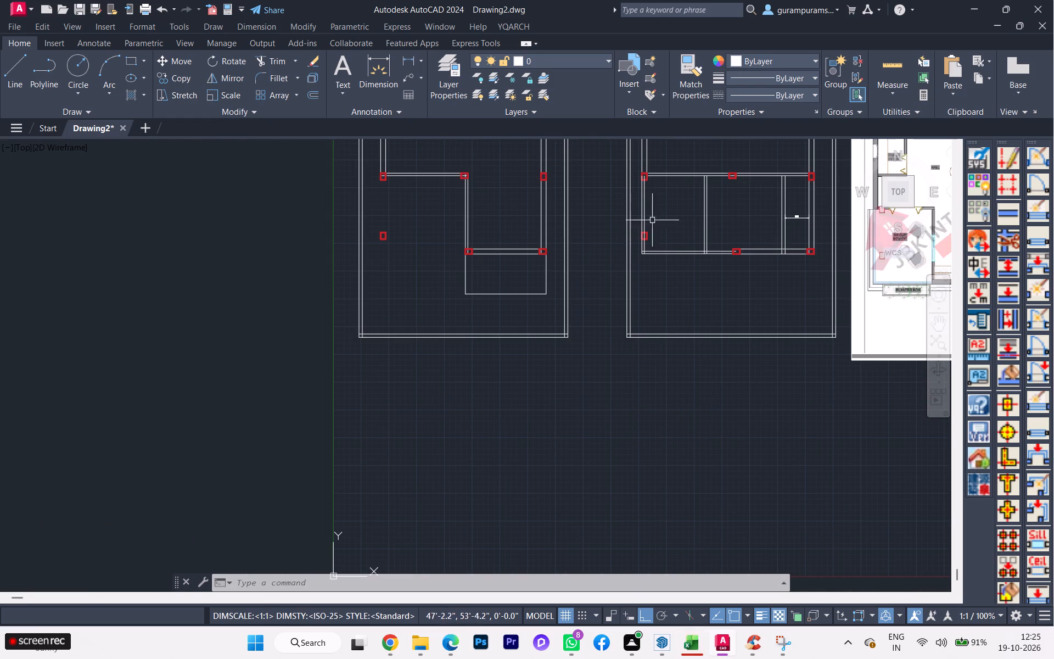
left_click(797, 199)
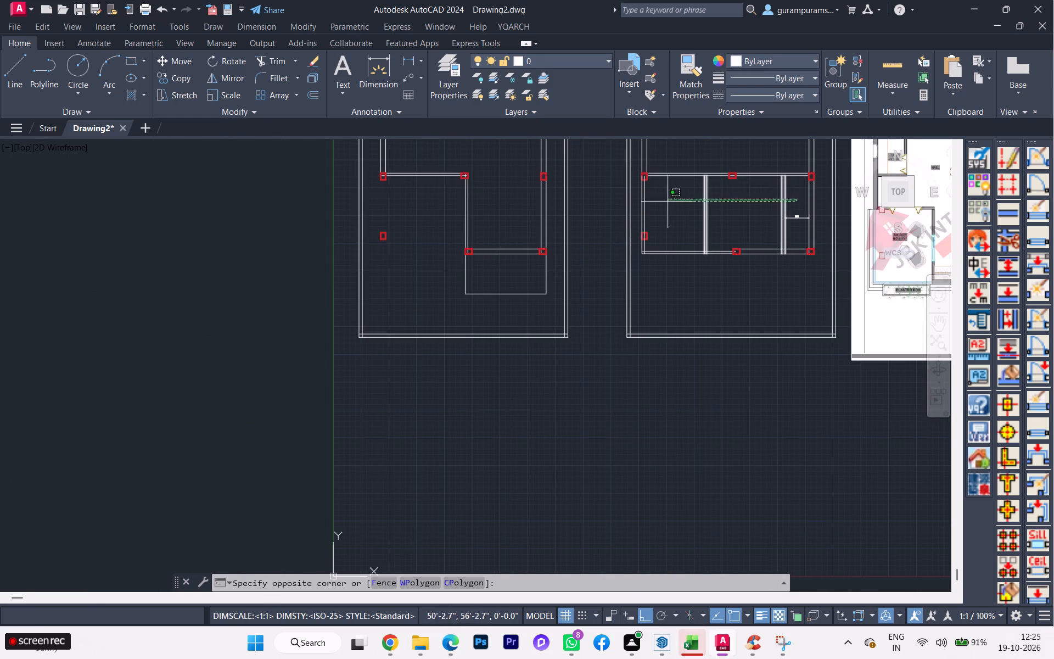
left_click(636, 203)
scroll(647, 249, "up", 2)
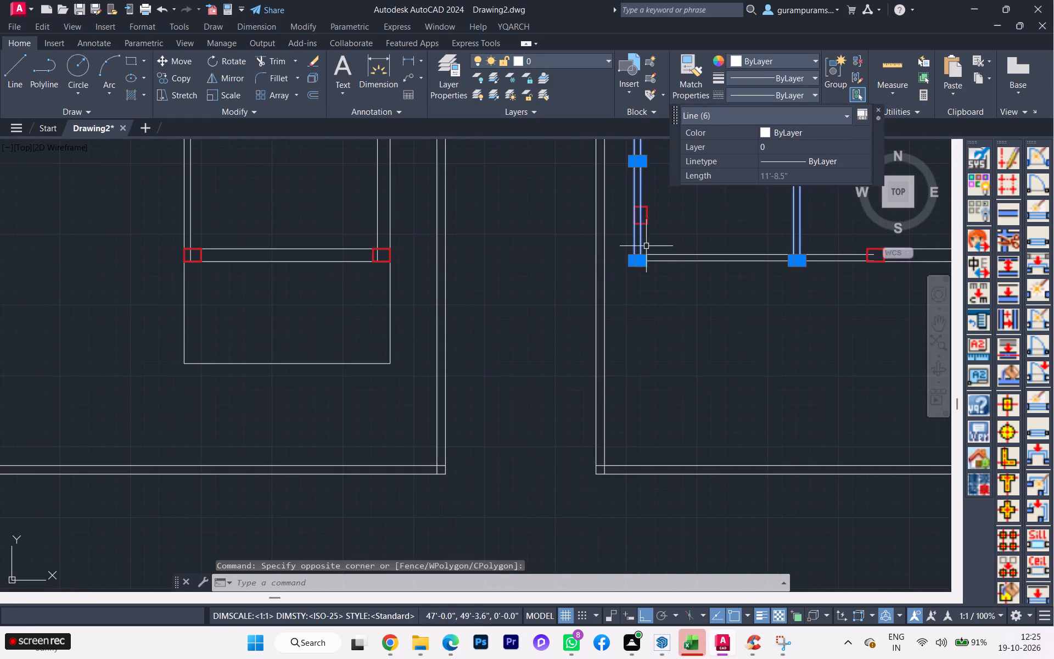
scroll(327, 292, "down", 2)
scroll(547, 175, "up", 2)
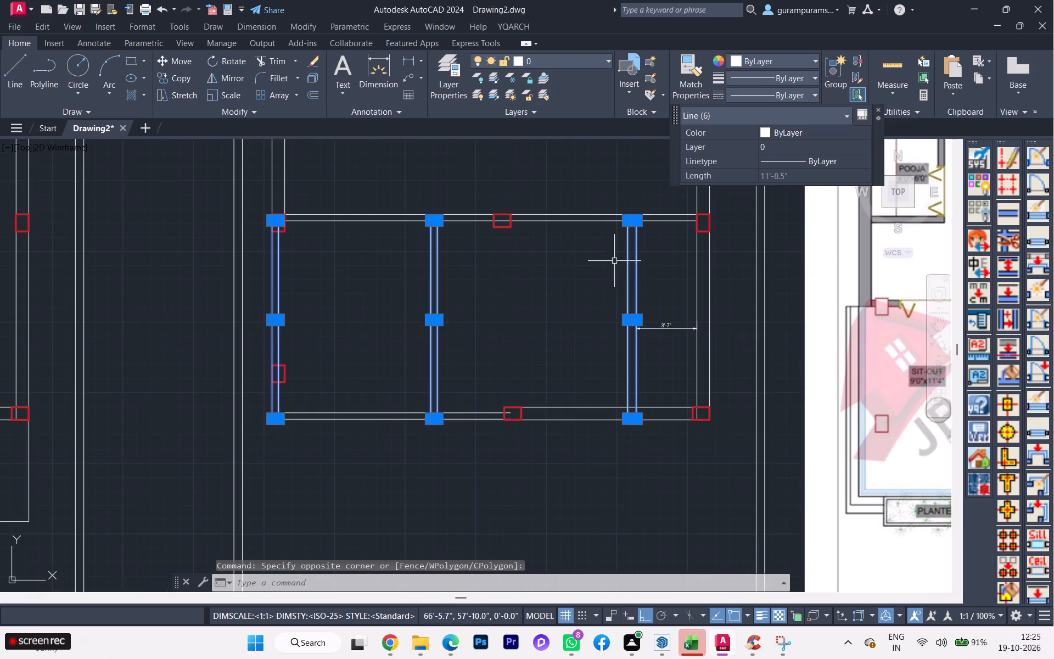
scroll(653, 310, "up", 1)
scroll(345, 314, "down", 1)
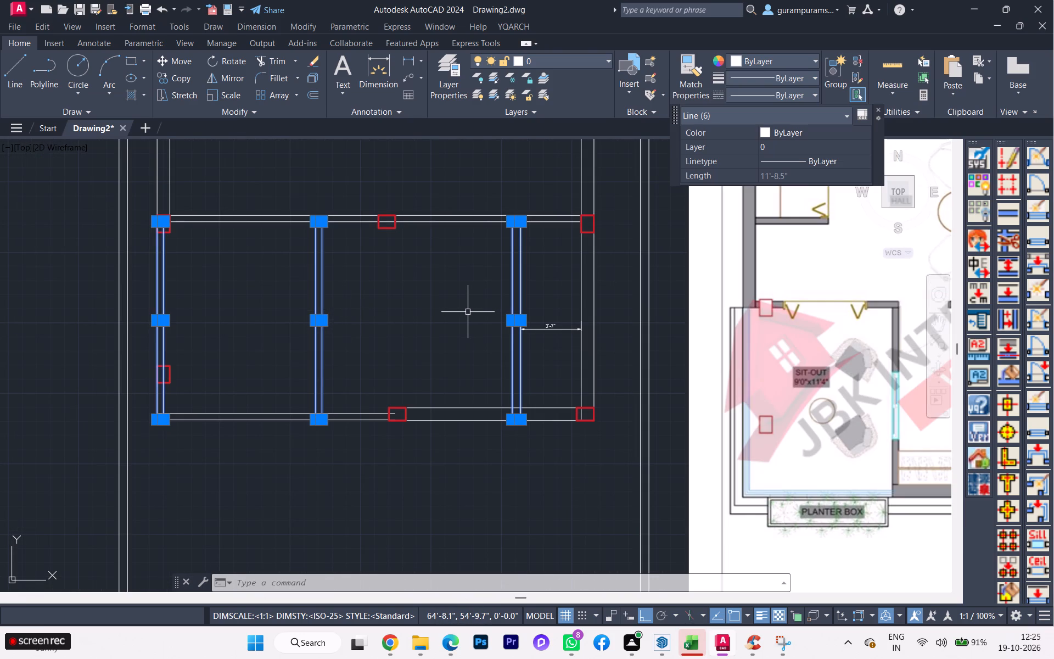
scroll(307, 321, "down", 1)
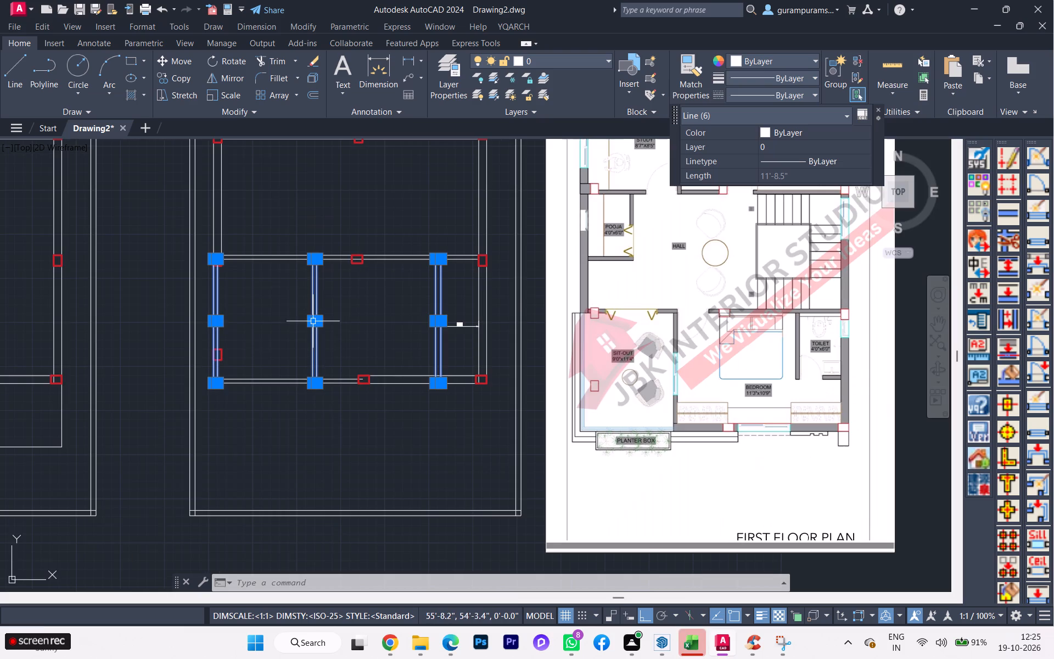
scroll(742, 358, "up", 1)
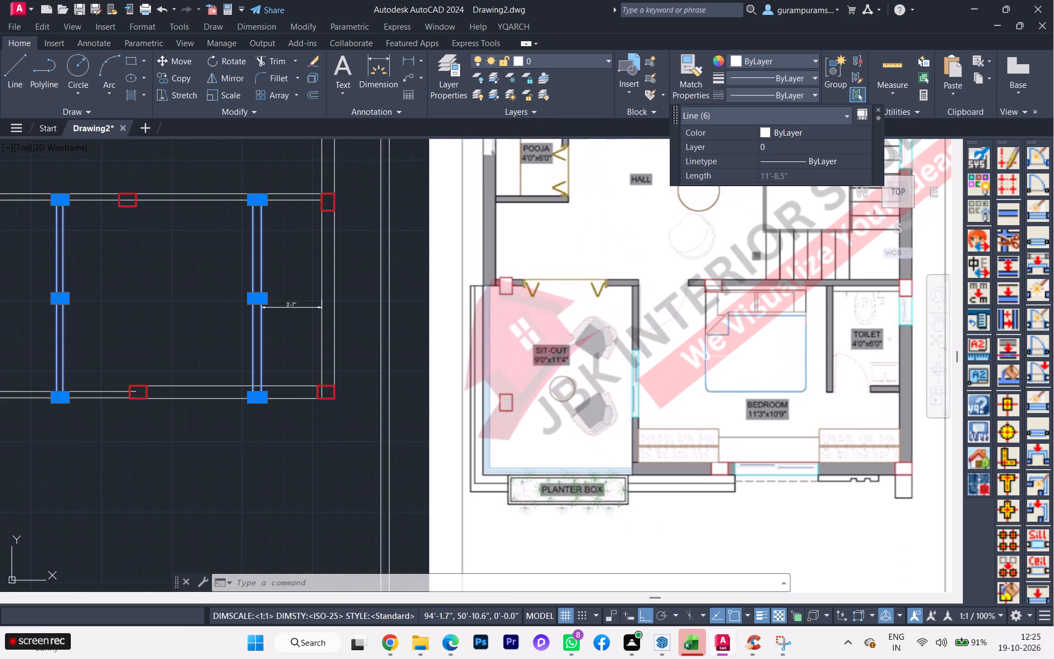
scroll(706, 356, "down", 2)
scroll(383, 365, "up", 4)
key("m")
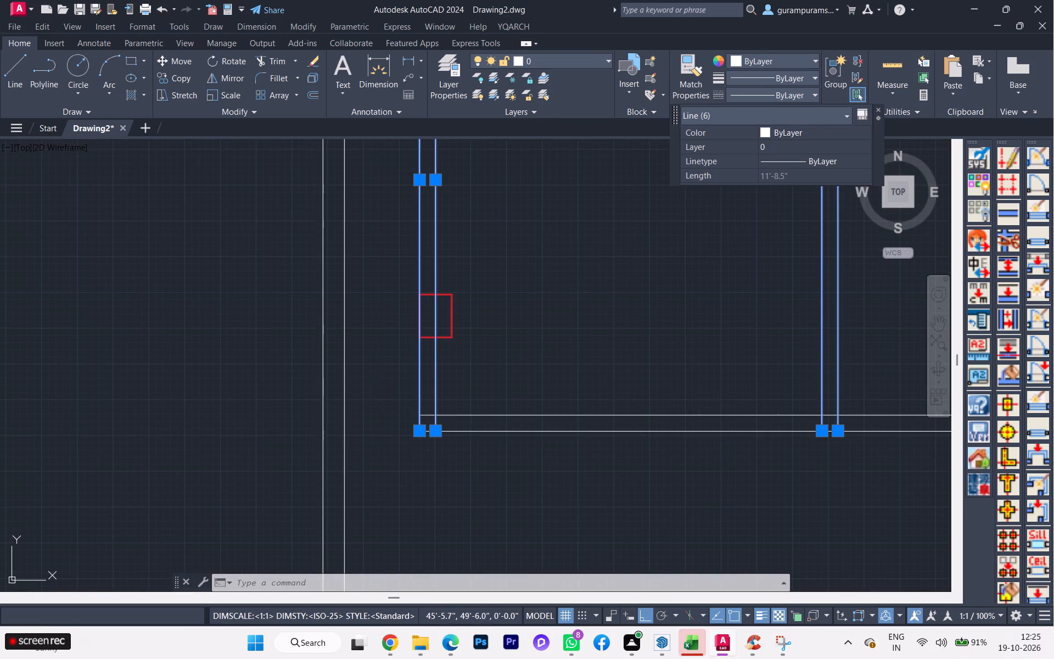
key("Return")
scroll(407, 407, "up", 1)
left_click(428, 448)
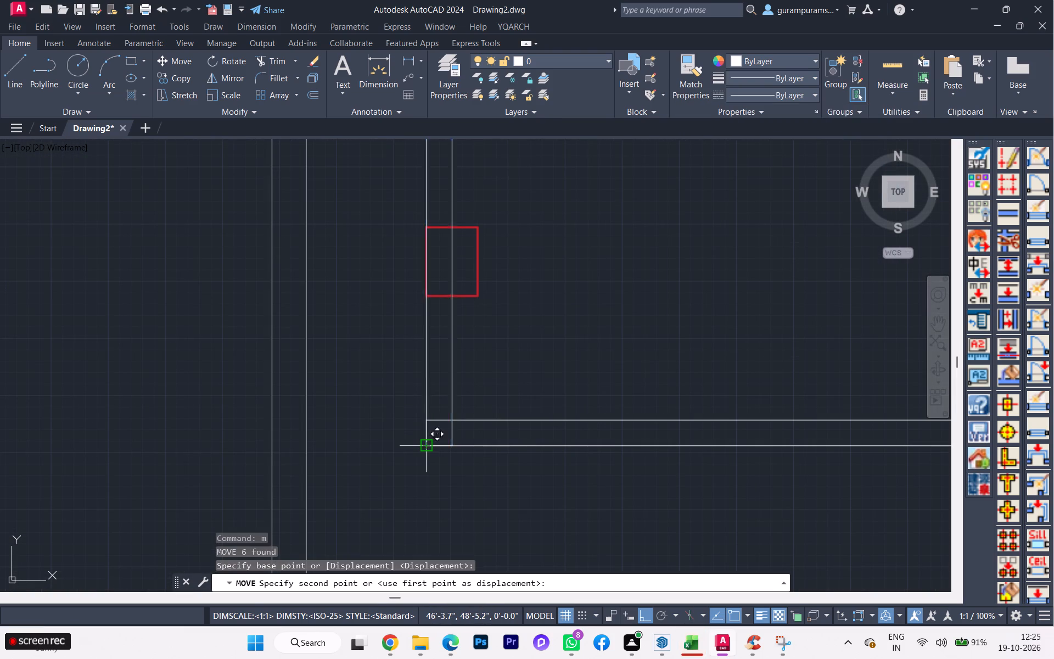
key("5")
key("Return")
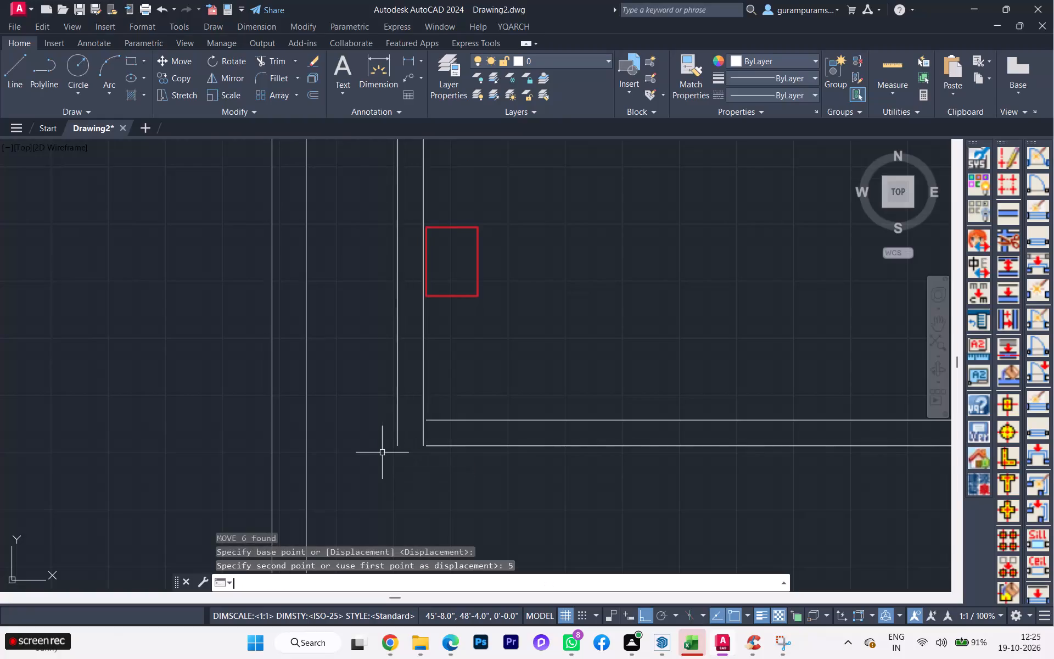
Examine the shifted walls, the toilet width dimension and the sit-out's rear outer corner against the reference first floor plan.
scroll(389, 457, "down", 5)
scroll(399, 360, "up", 2)
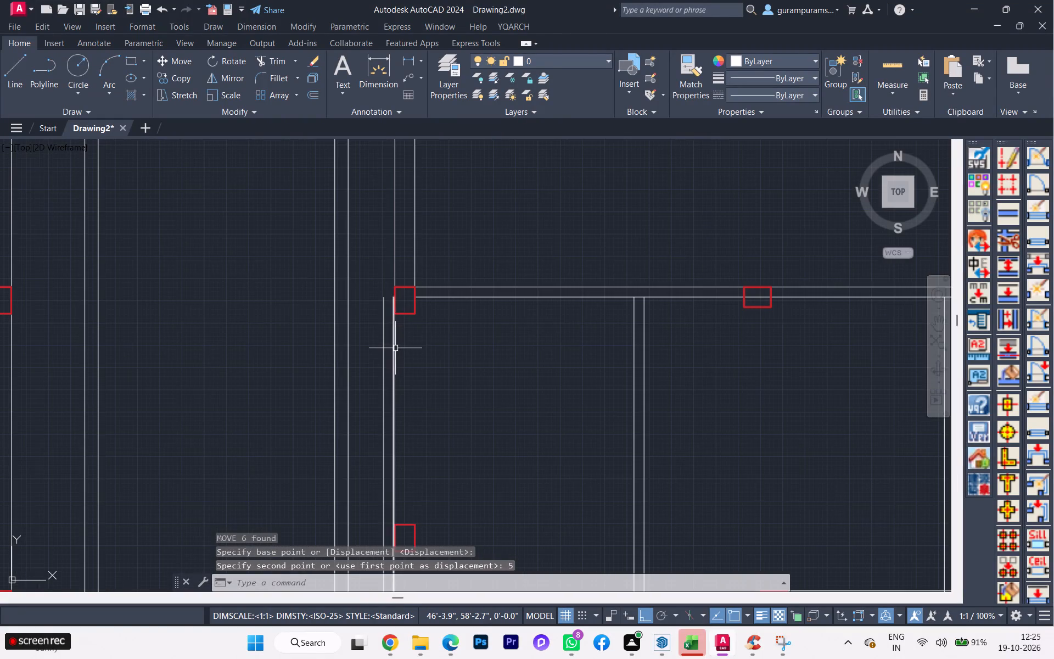
scroll(377, 362, "down", 2)
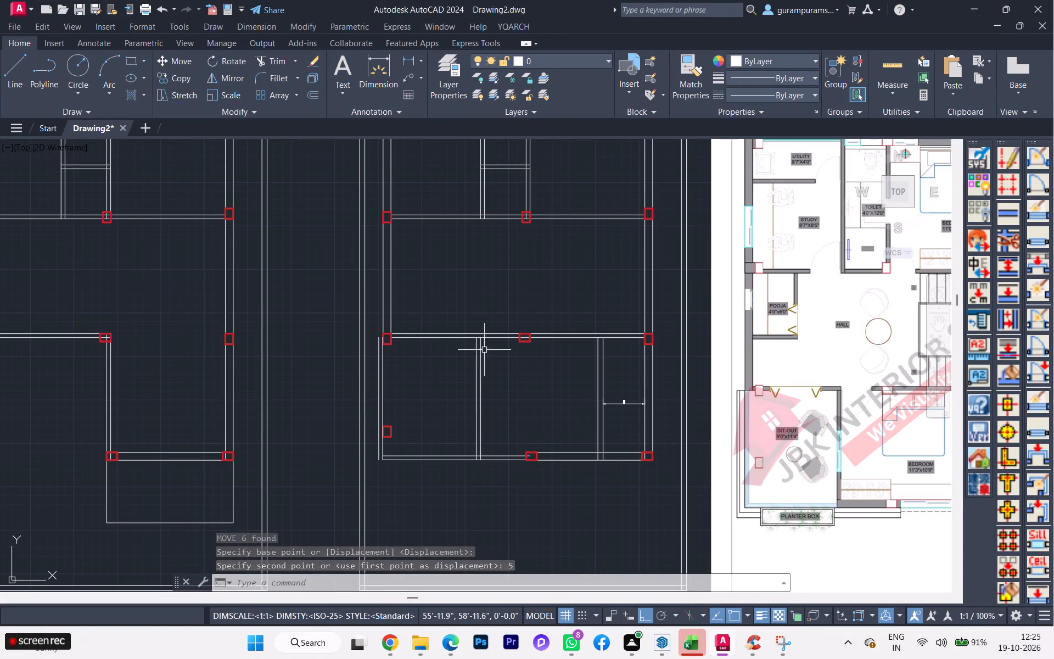
scroll(705, 415, "up", 3)
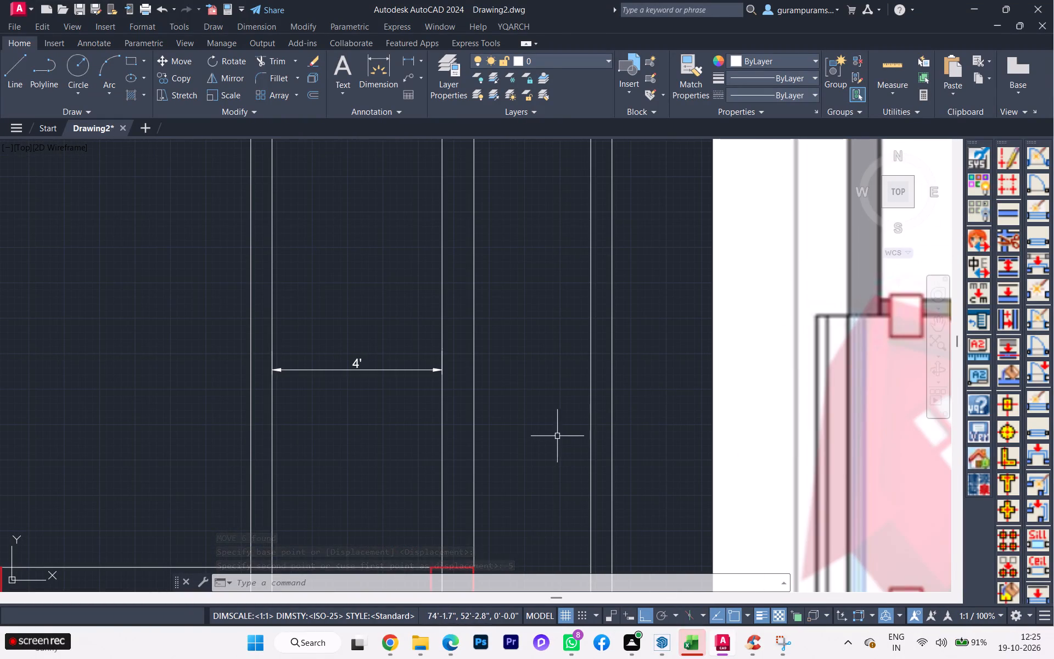
scroll(485, 433, "down", 1)
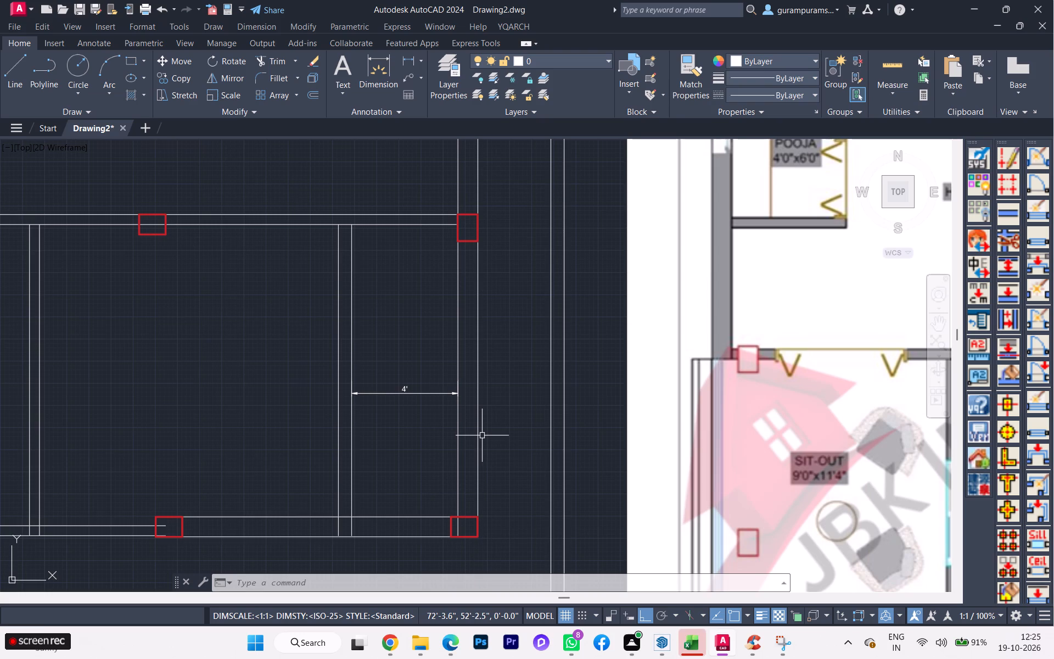
scroll(494, 437, "down", 1)
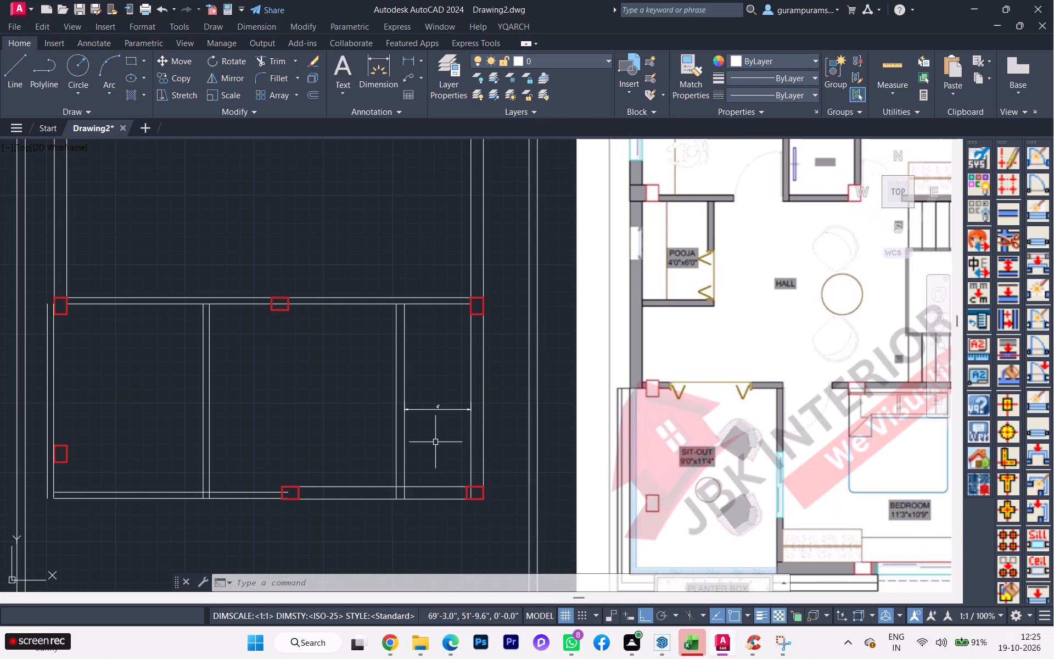
scroll(425, 452, "down", 1)
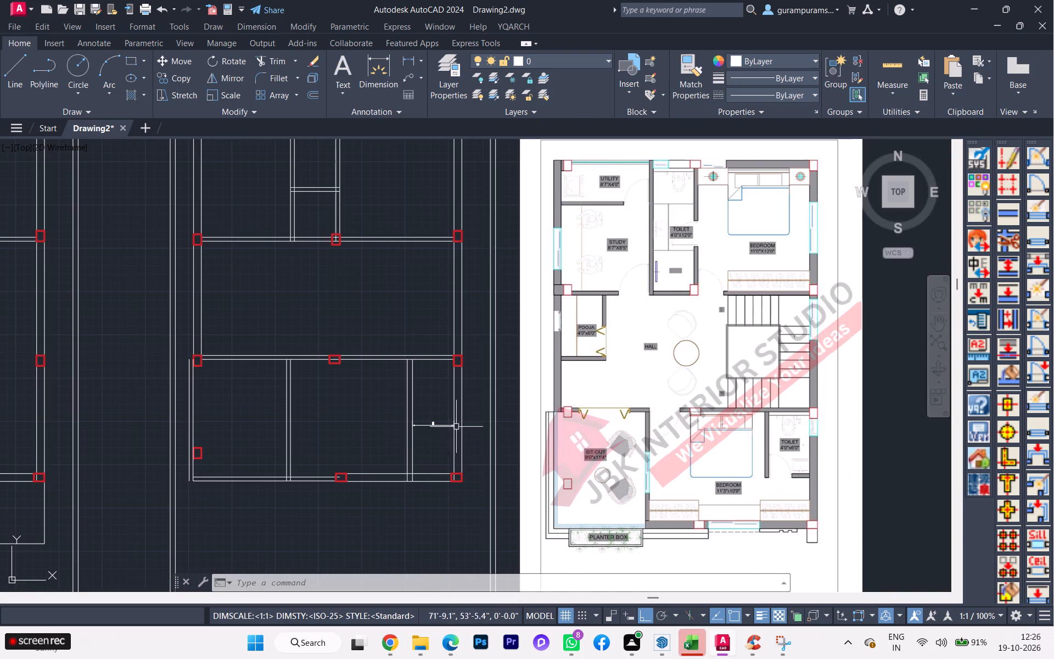
scroll(176, 373, "up", 2)
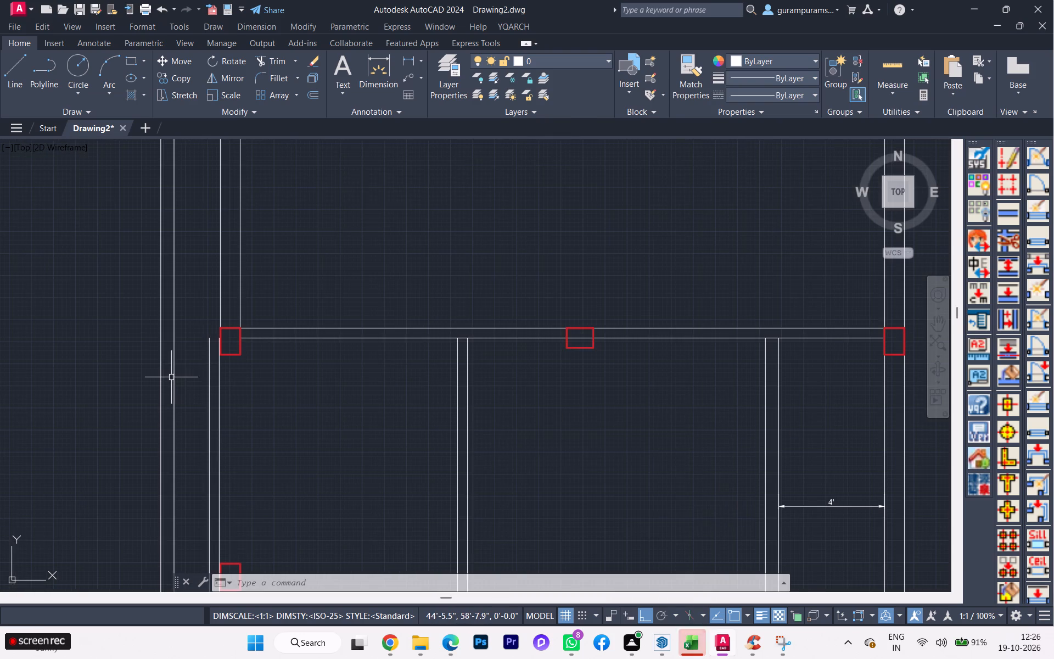
scroll(190, 333, "up", 1)
scroll(189, 335, "down", 3)
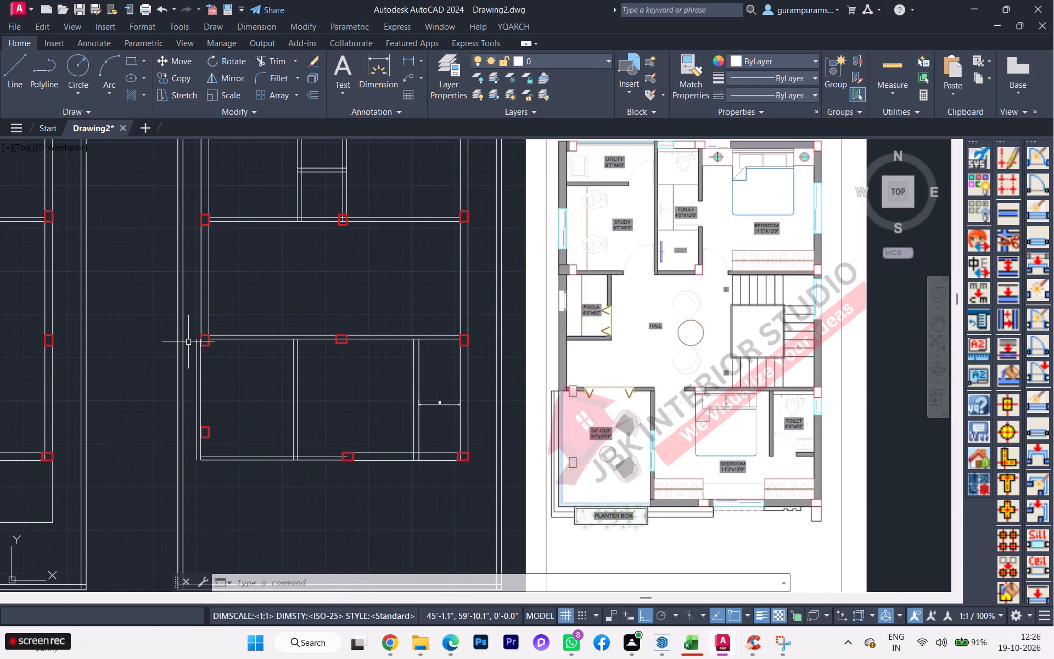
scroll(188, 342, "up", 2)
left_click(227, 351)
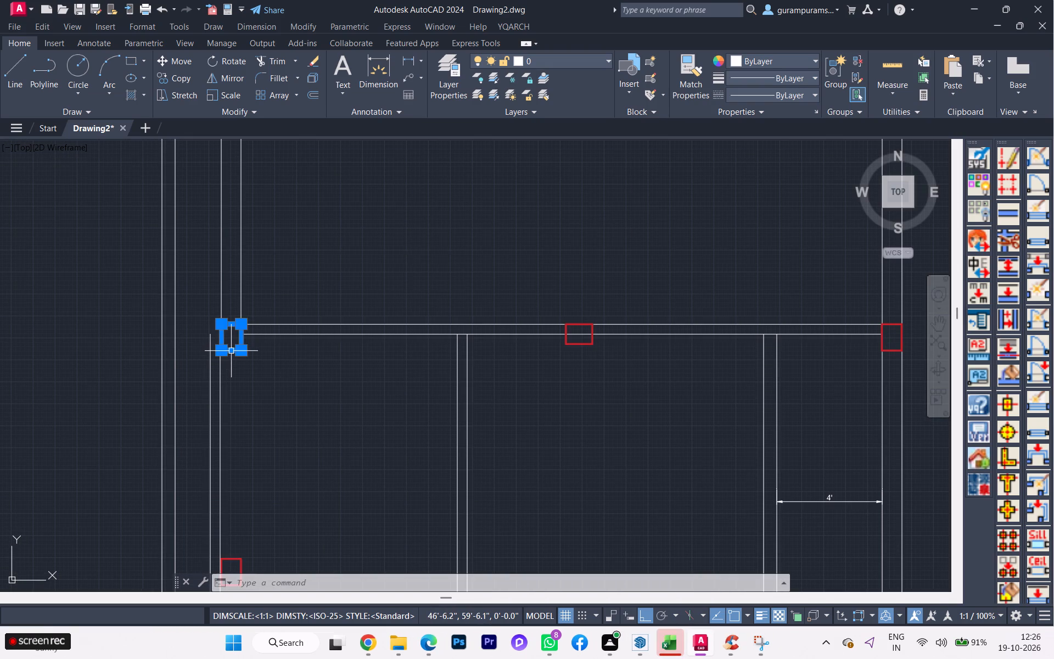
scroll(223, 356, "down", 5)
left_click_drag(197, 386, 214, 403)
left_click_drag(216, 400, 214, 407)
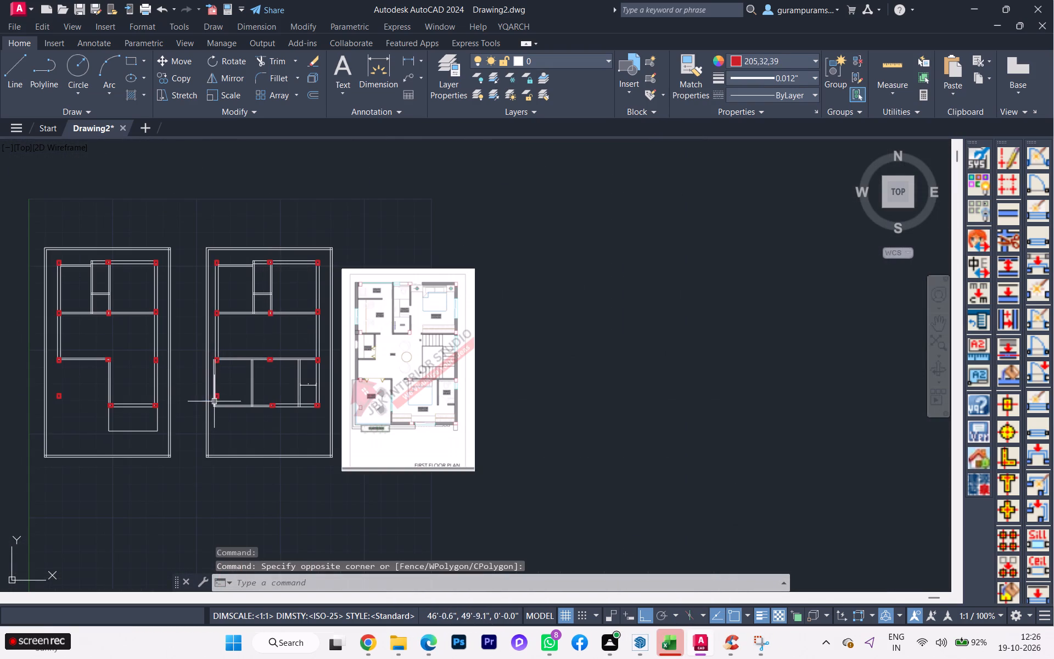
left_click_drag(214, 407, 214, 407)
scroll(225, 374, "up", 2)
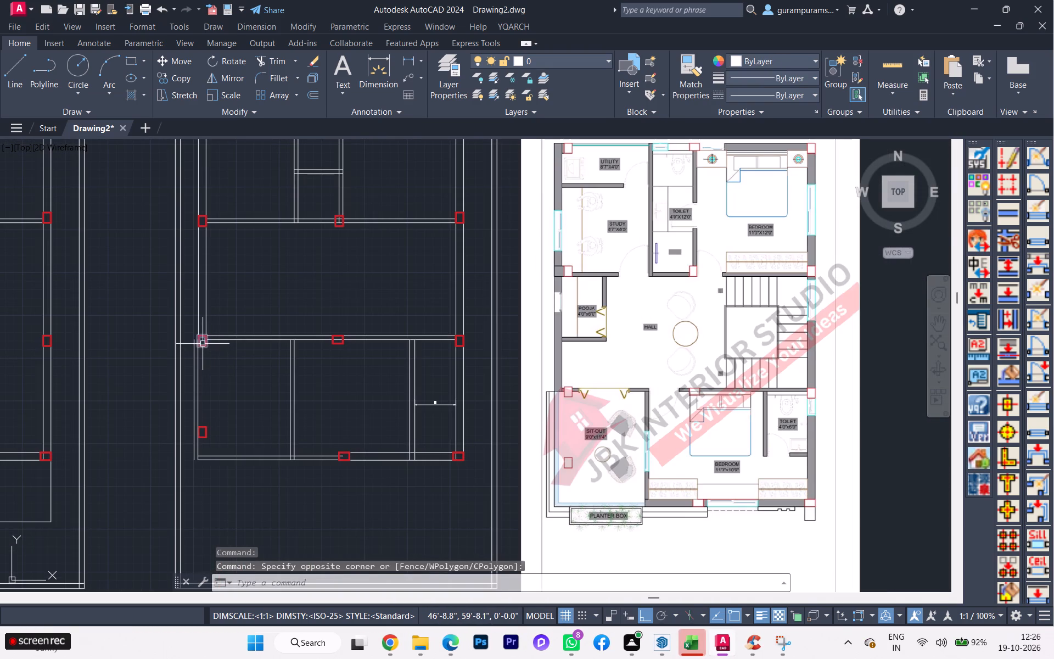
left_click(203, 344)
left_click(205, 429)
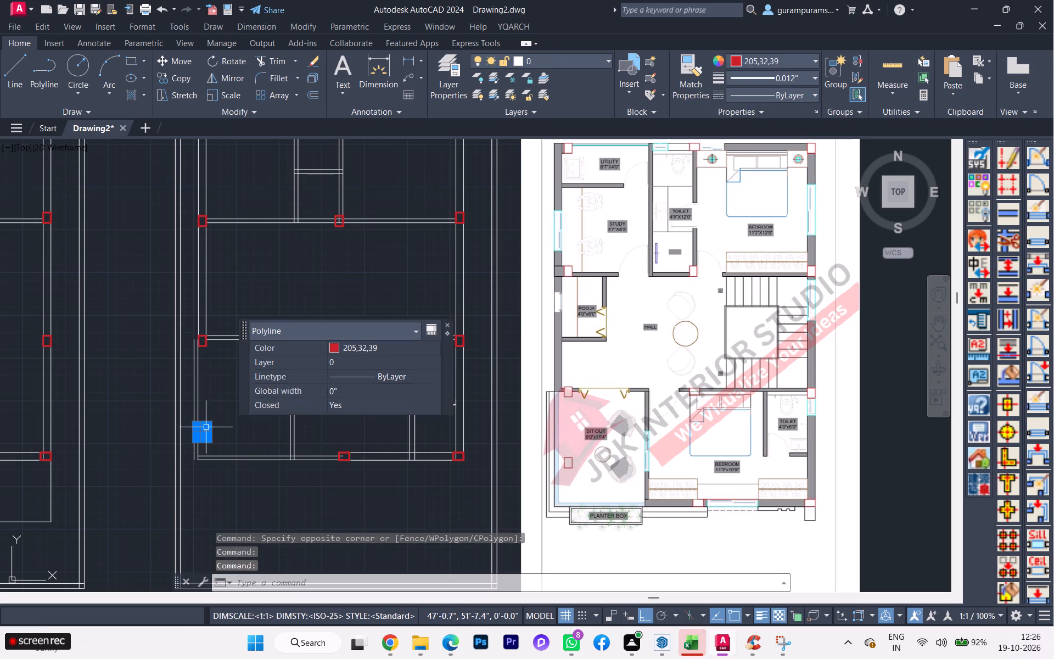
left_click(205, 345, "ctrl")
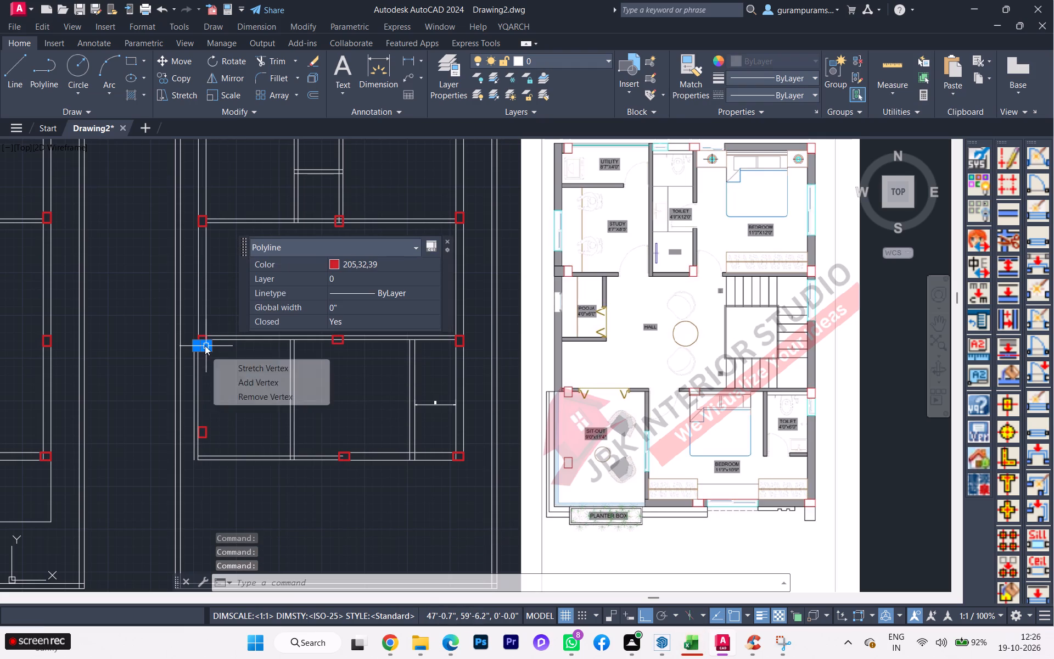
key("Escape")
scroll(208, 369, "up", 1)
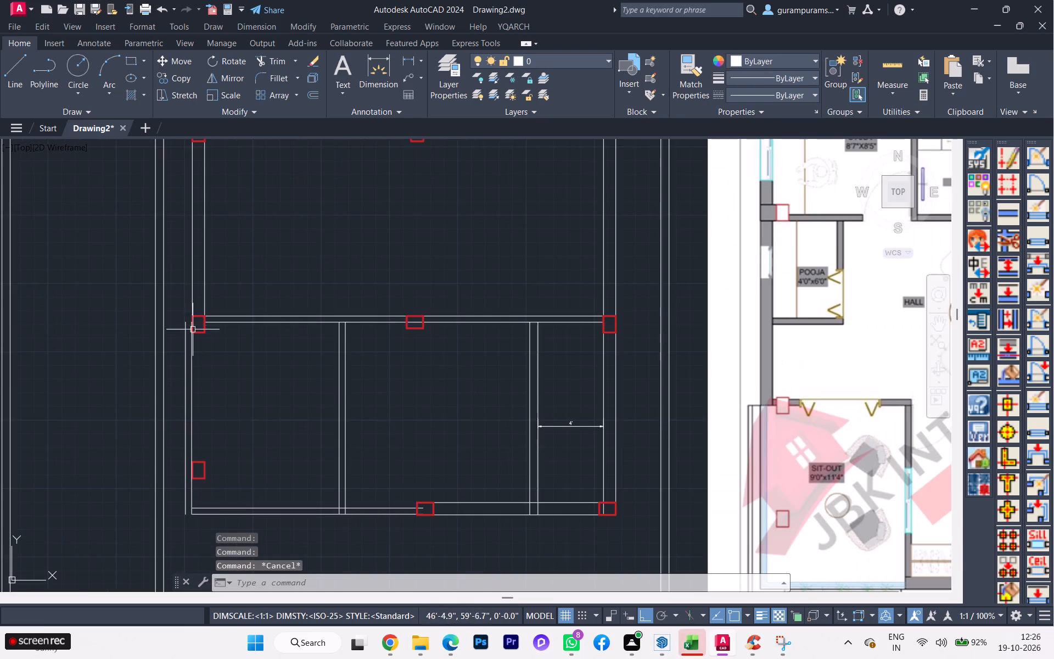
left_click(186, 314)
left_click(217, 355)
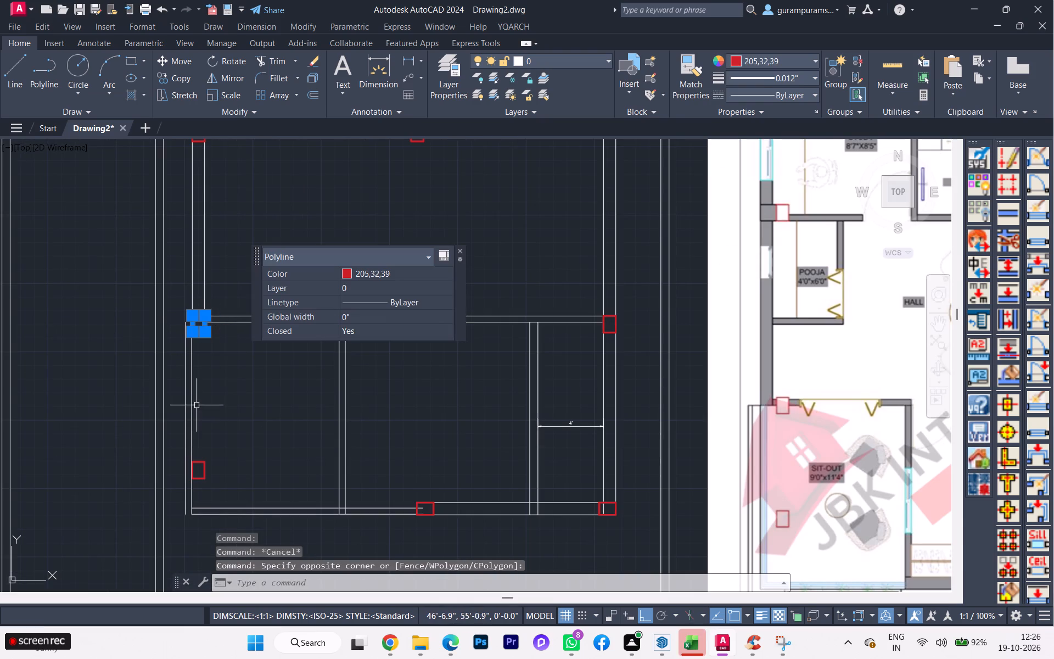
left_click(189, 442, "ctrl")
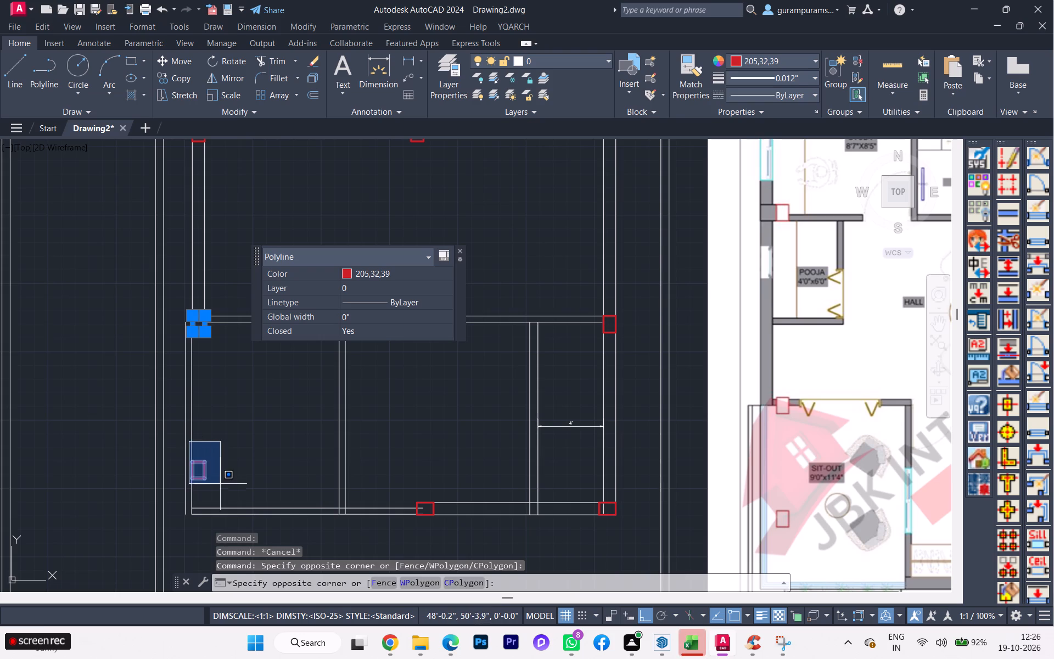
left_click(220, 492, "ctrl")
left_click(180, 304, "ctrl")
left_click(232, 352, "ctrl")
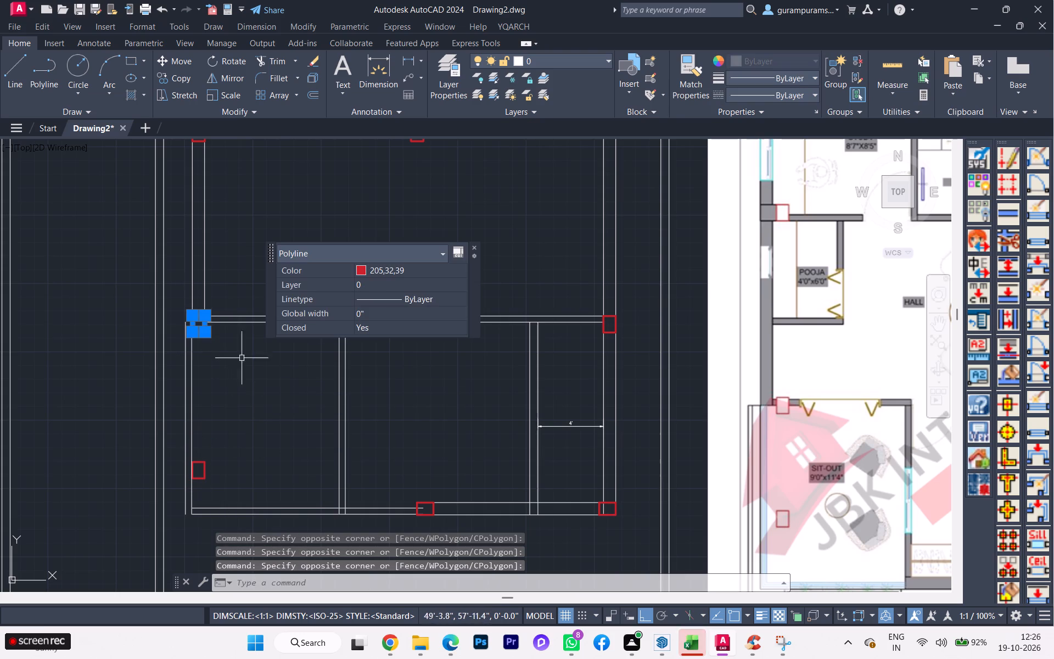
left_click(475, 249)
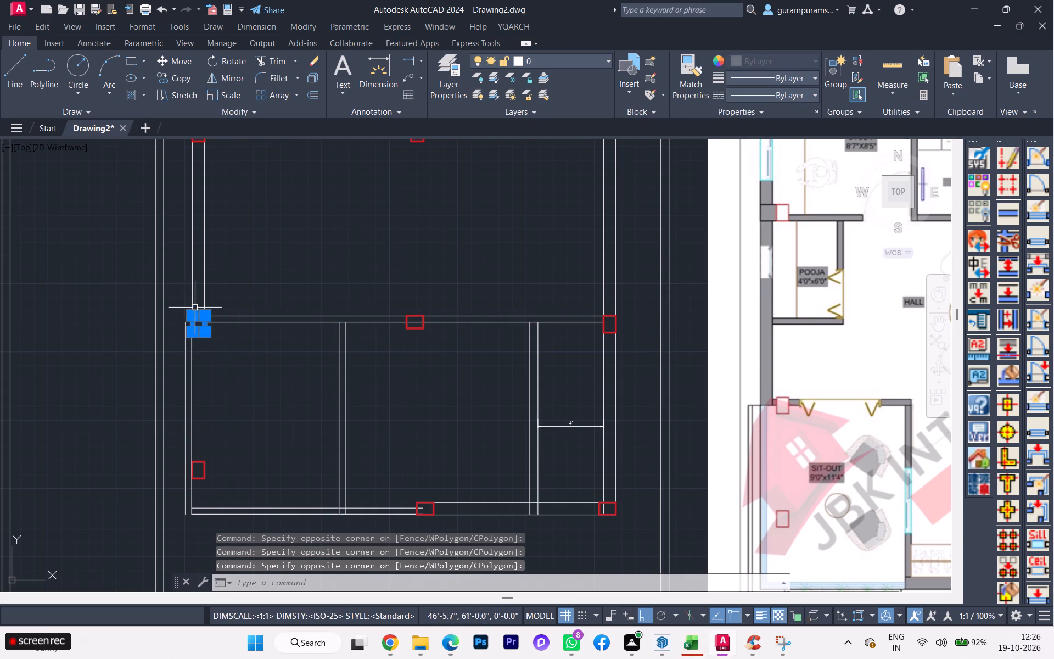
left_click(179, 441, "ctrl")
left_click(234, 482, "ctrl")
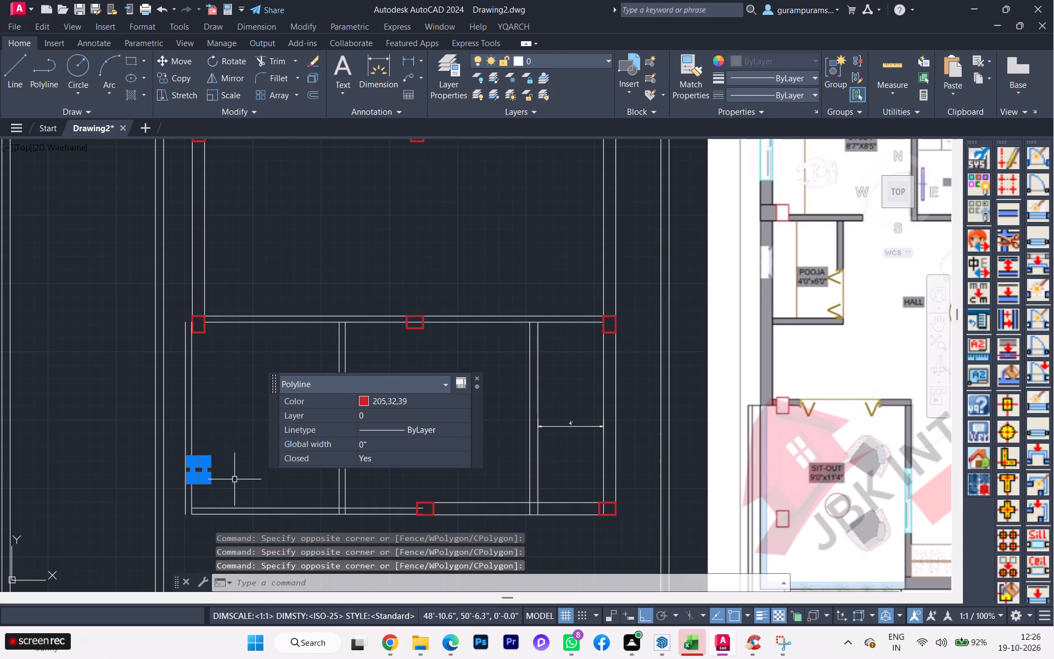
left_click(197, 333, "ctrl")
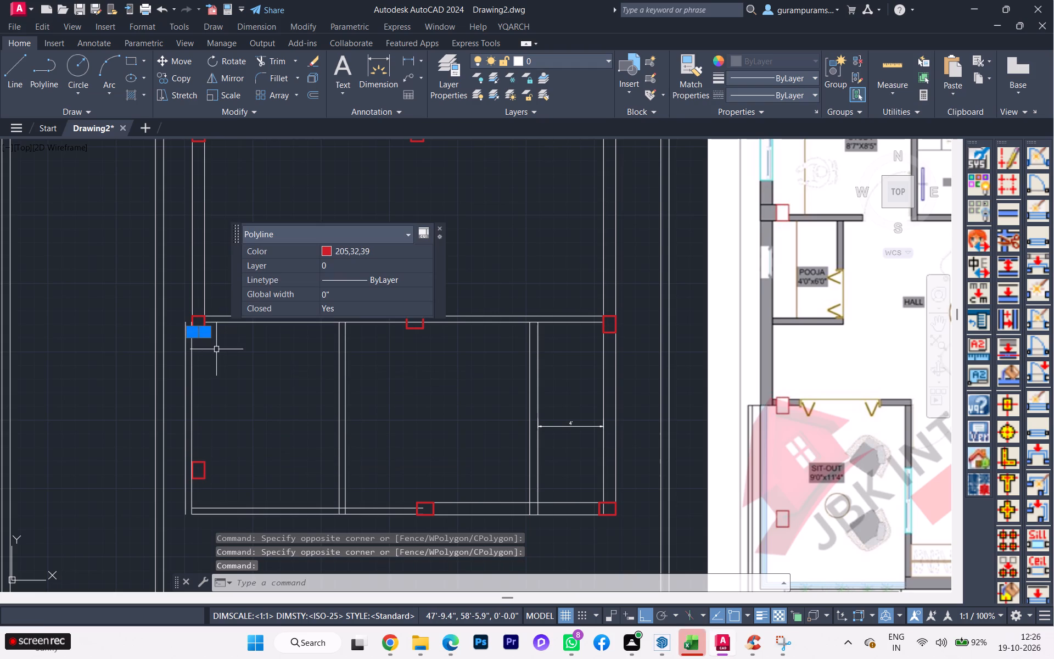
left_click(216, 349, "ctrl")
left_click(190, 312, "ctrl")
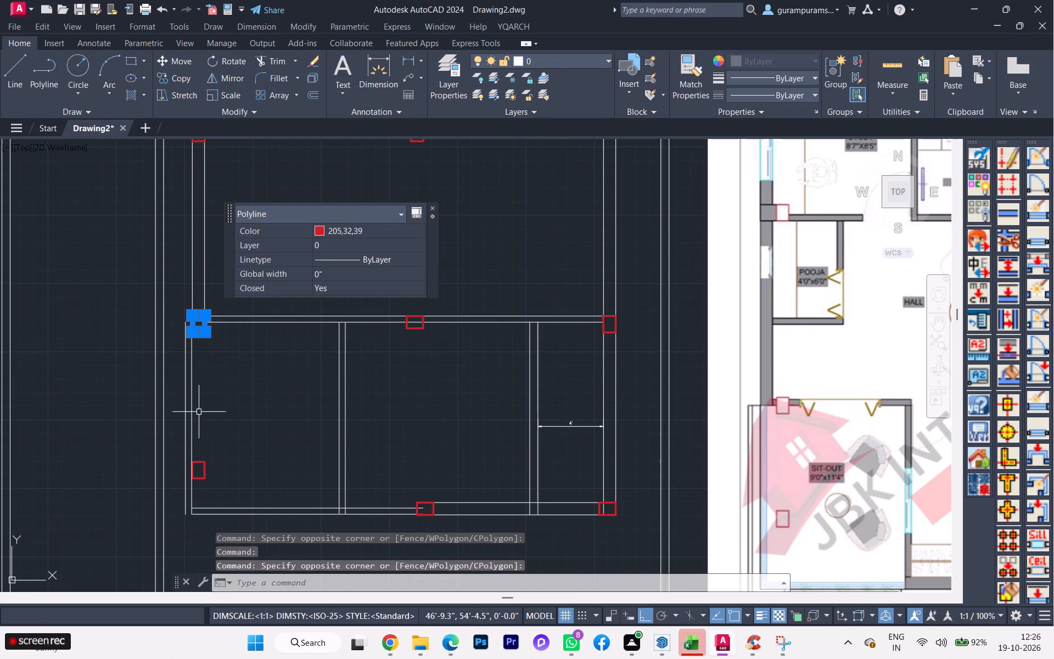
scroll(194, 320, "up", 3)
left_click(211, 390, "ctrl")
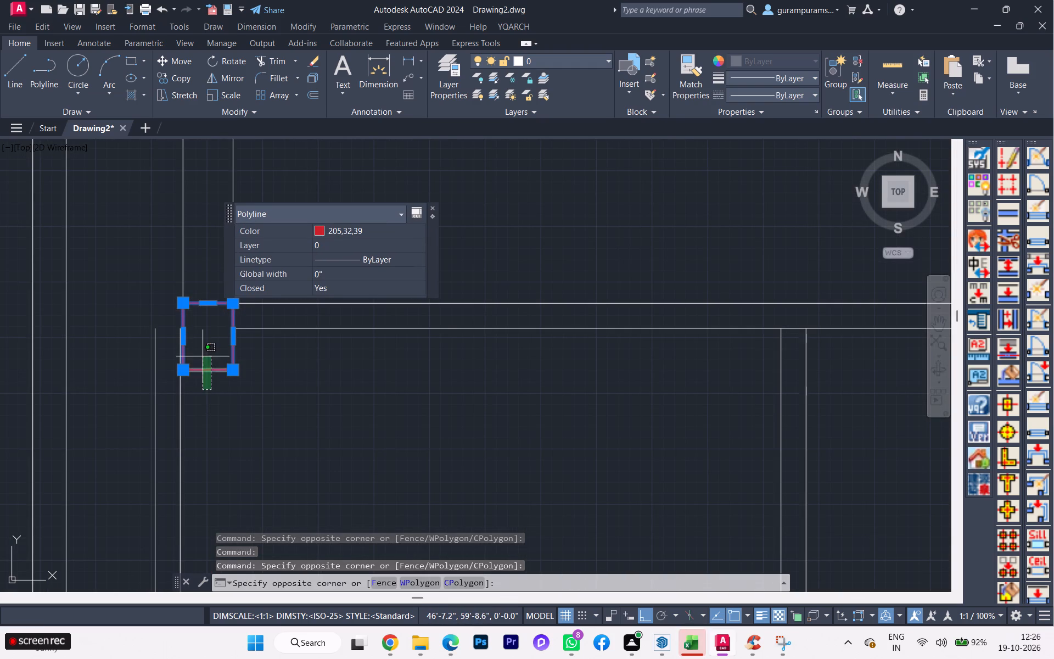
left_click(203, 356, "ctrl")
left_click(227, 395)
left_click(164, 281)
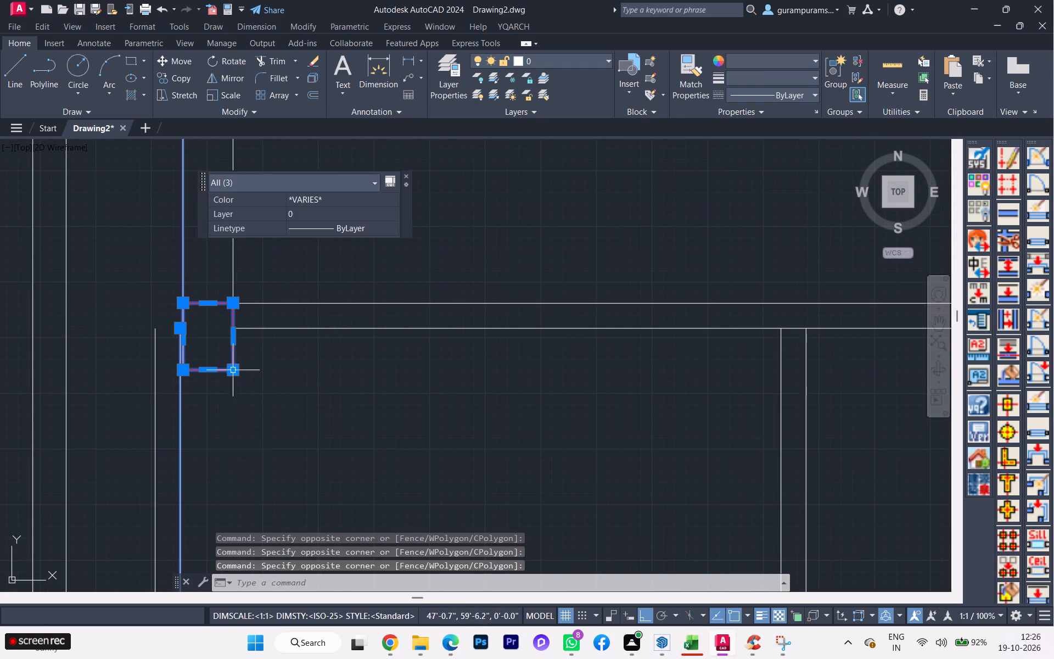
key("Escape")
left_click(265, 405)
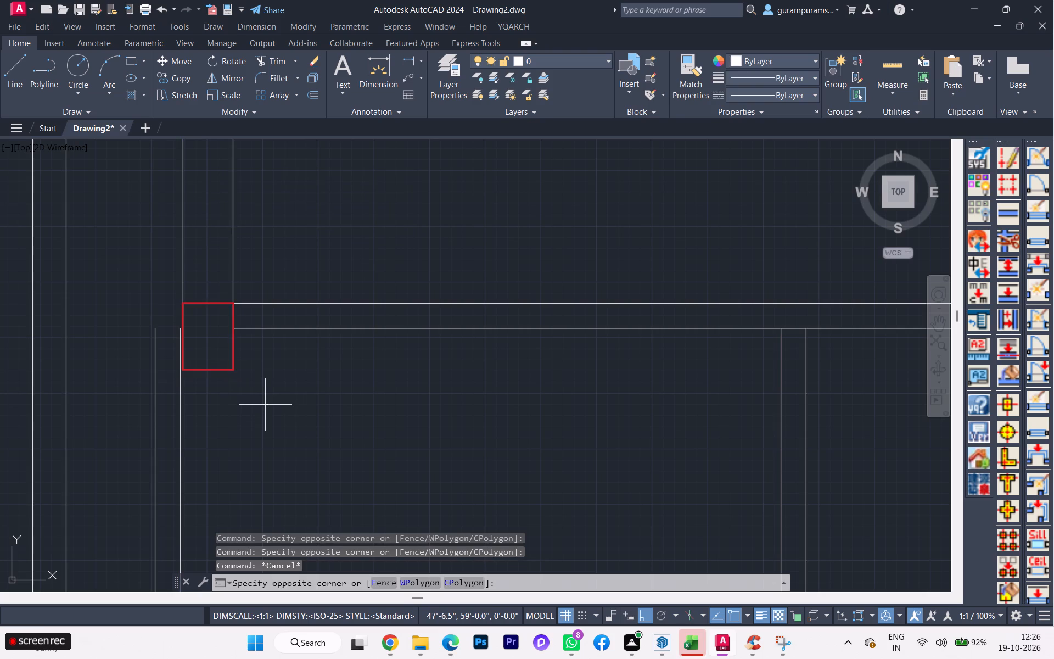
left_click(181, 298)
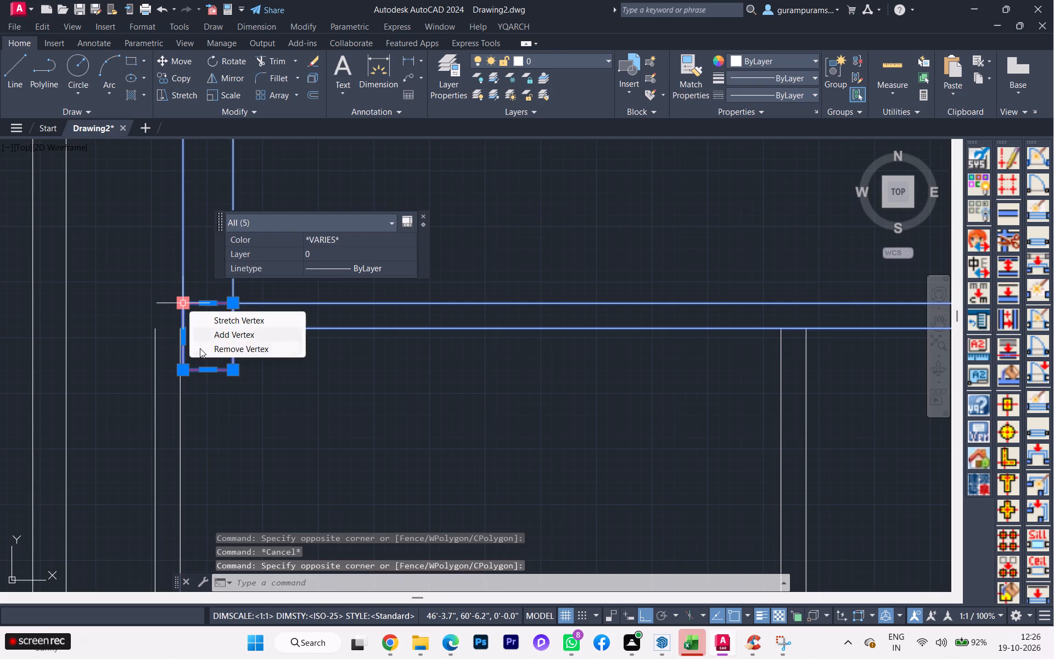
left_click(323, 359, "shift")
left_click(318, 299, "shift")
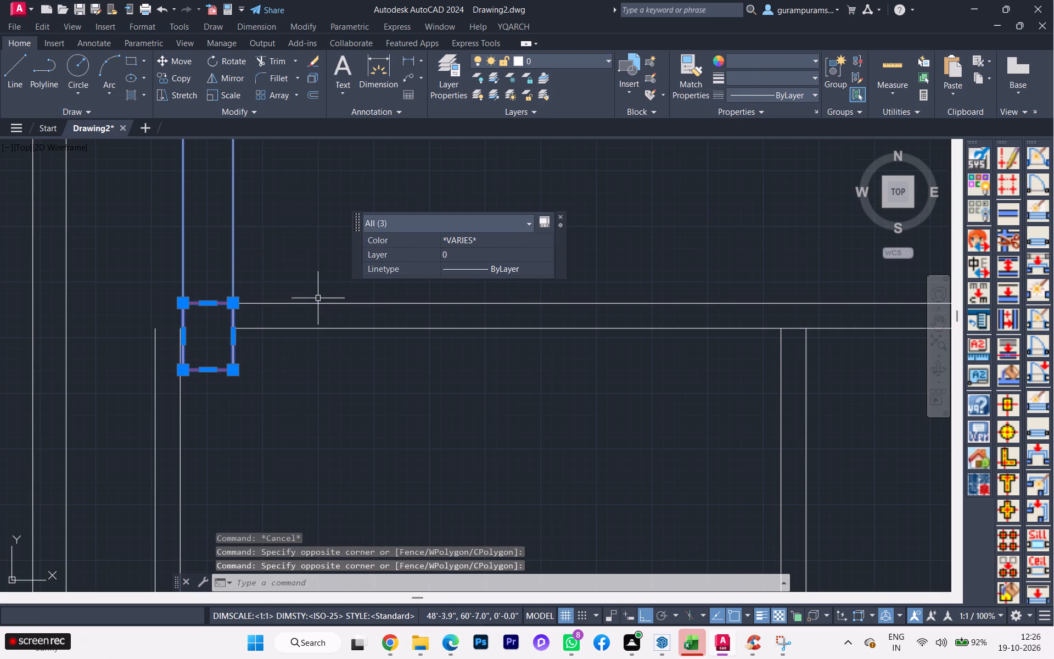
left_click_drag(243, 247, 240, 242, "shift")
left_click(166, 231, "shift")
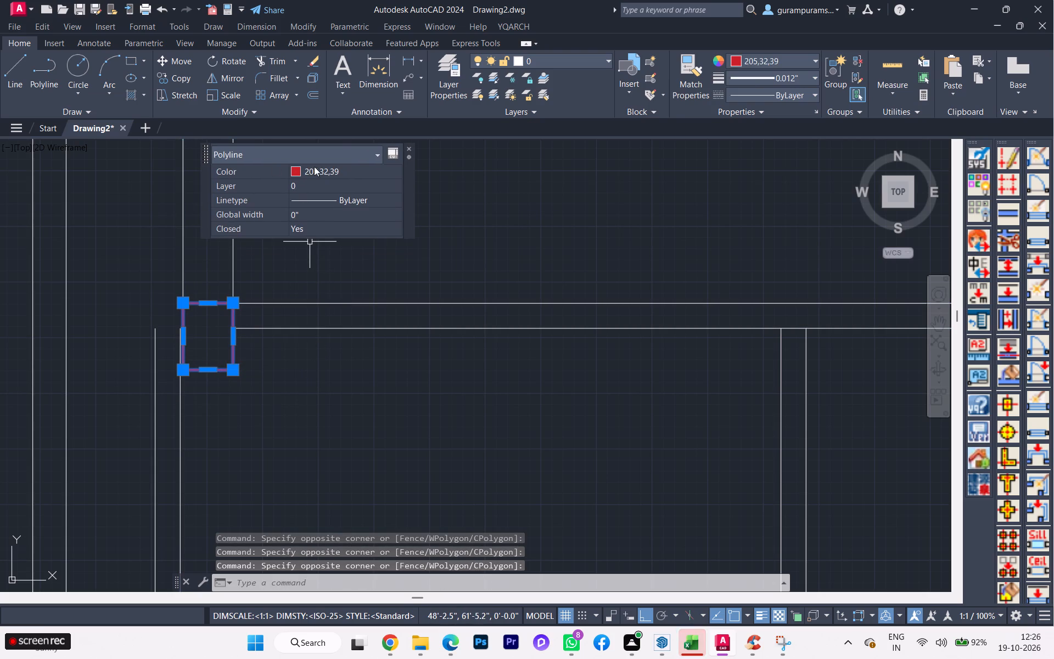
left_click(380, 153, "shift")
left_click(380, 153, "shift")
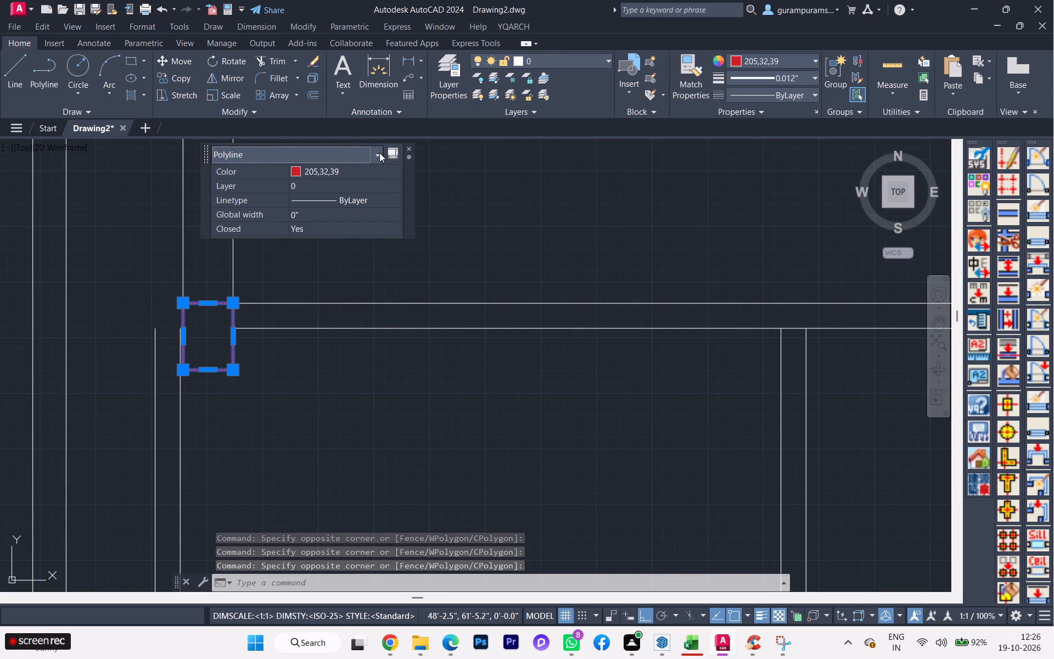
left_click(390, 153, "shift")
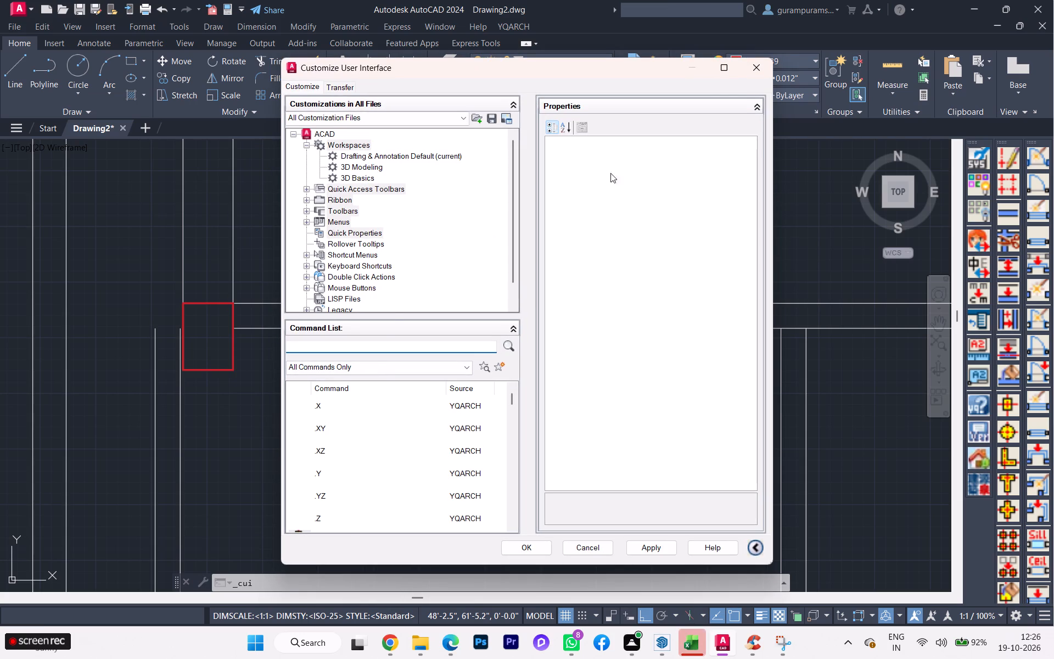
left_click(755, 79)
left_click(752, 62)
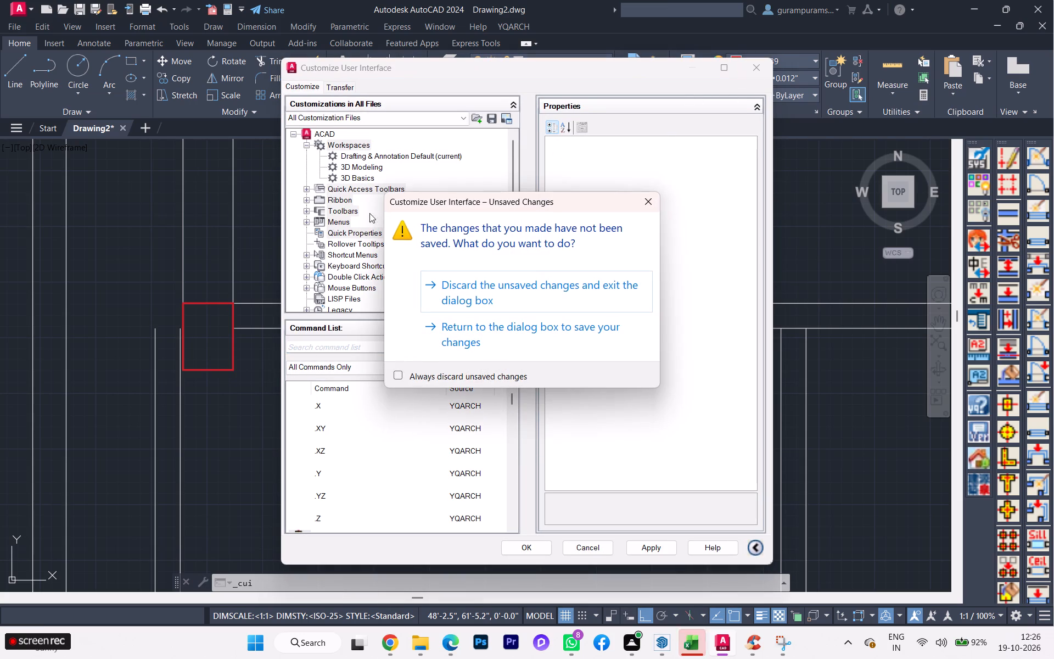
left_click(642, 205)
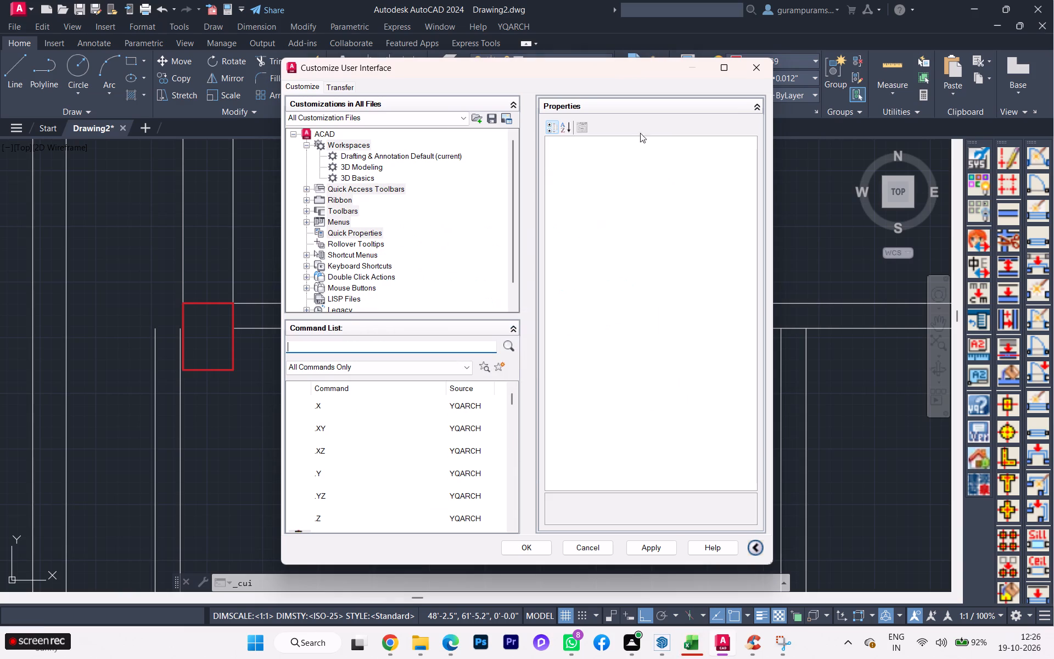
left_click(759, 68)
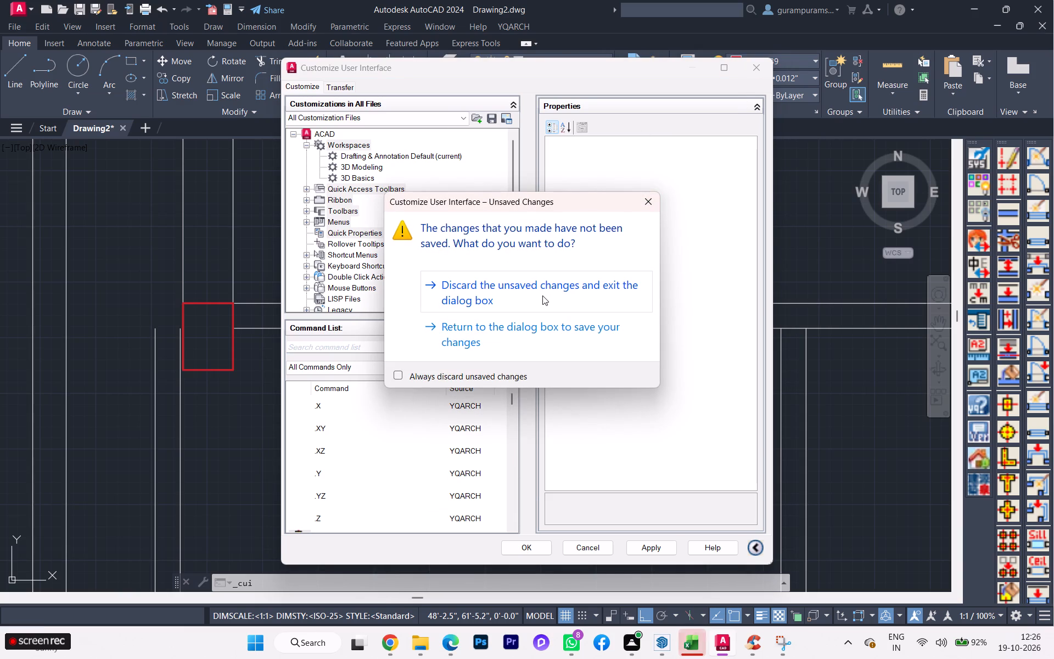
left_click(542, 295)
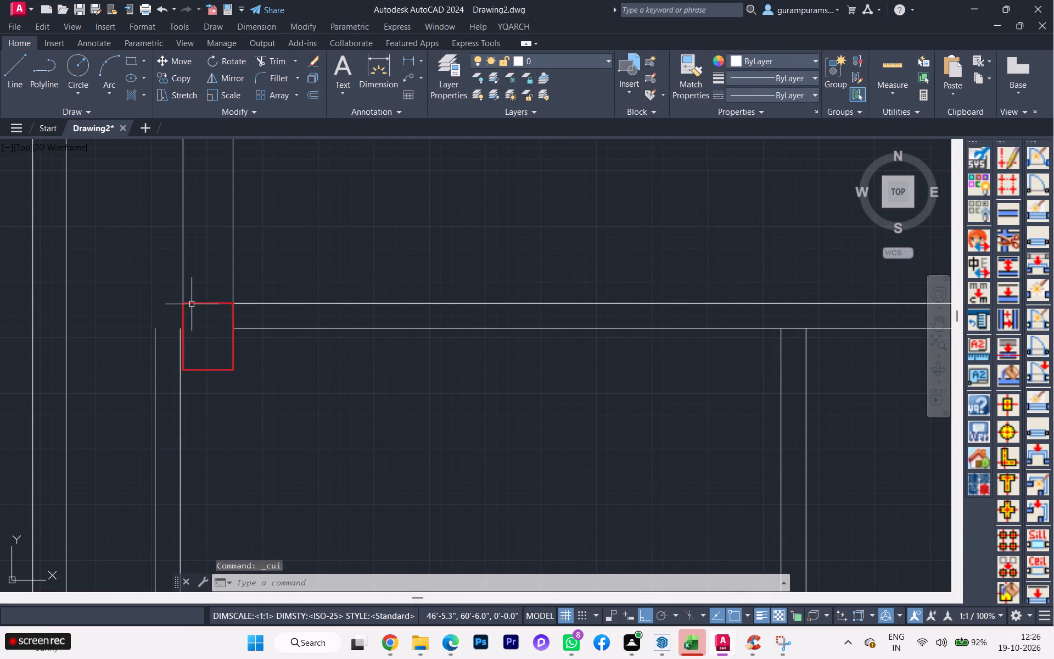
Move the stacked red column outlines at the sit-out's hall-side outer corner about 13" inward along the hall wall, toward the sit-out partition.
left_click(192, 304)
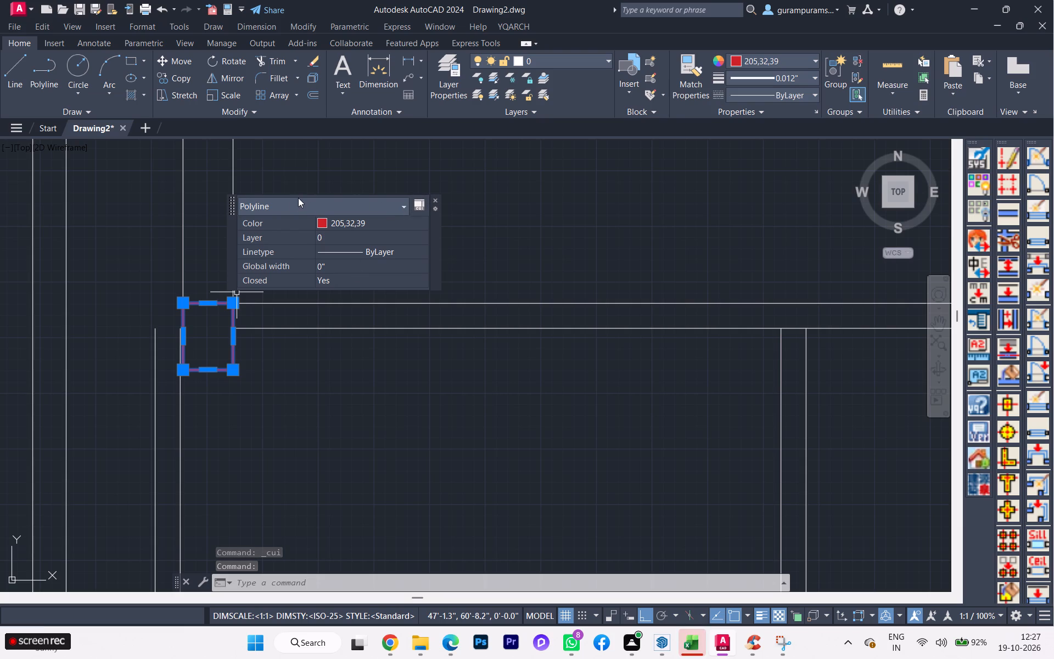
left_click_drag(230, 204, 518, 177)
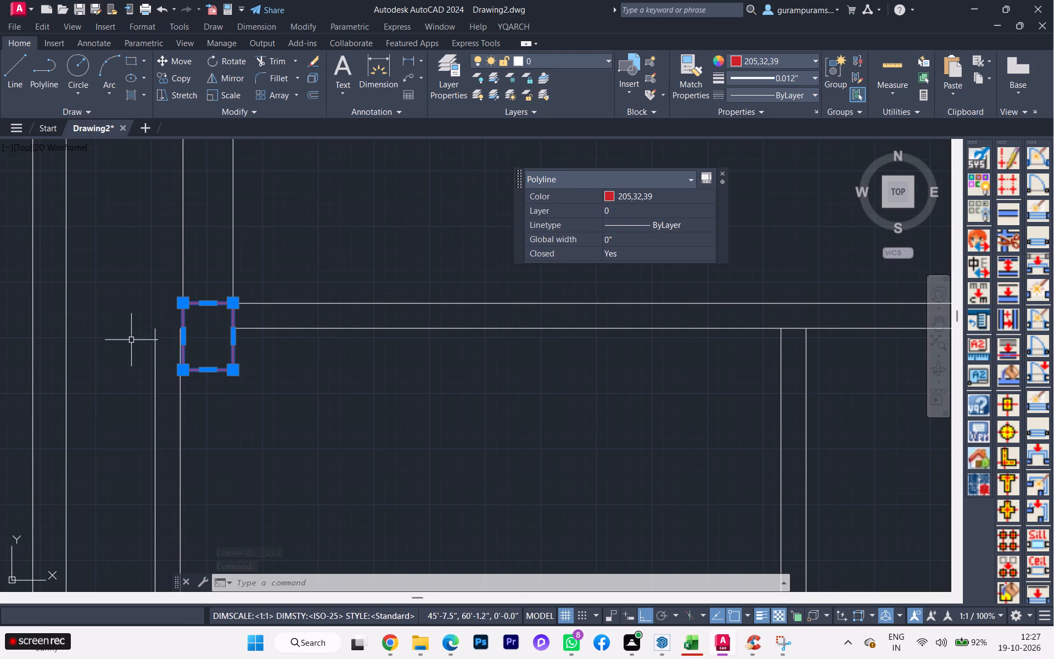
scroll(179, 355, "down", 3)
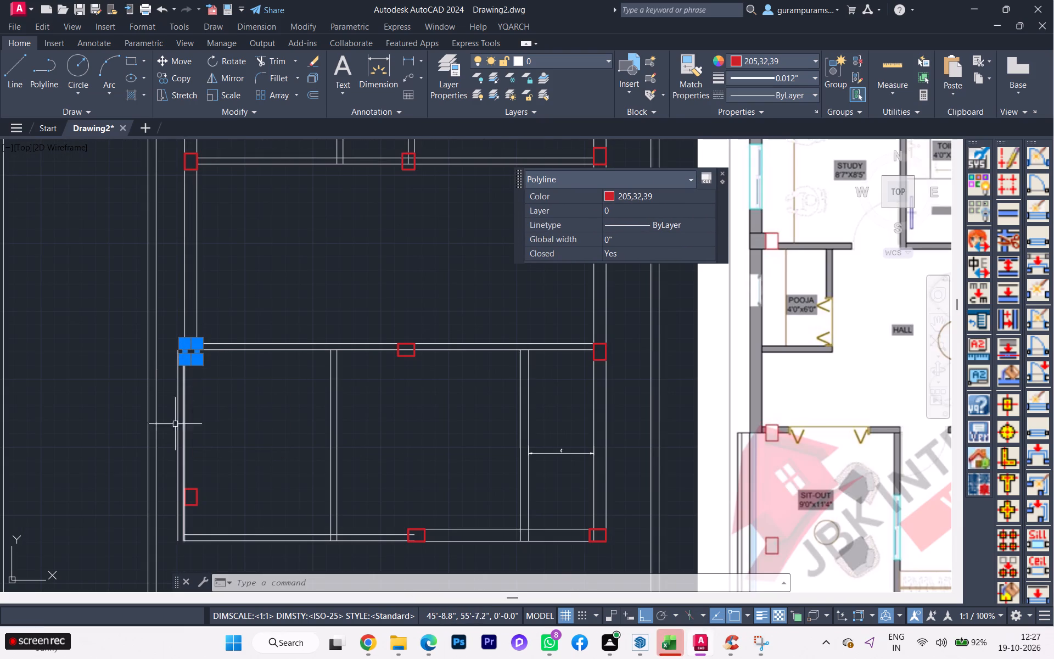
left_click(188, 489)
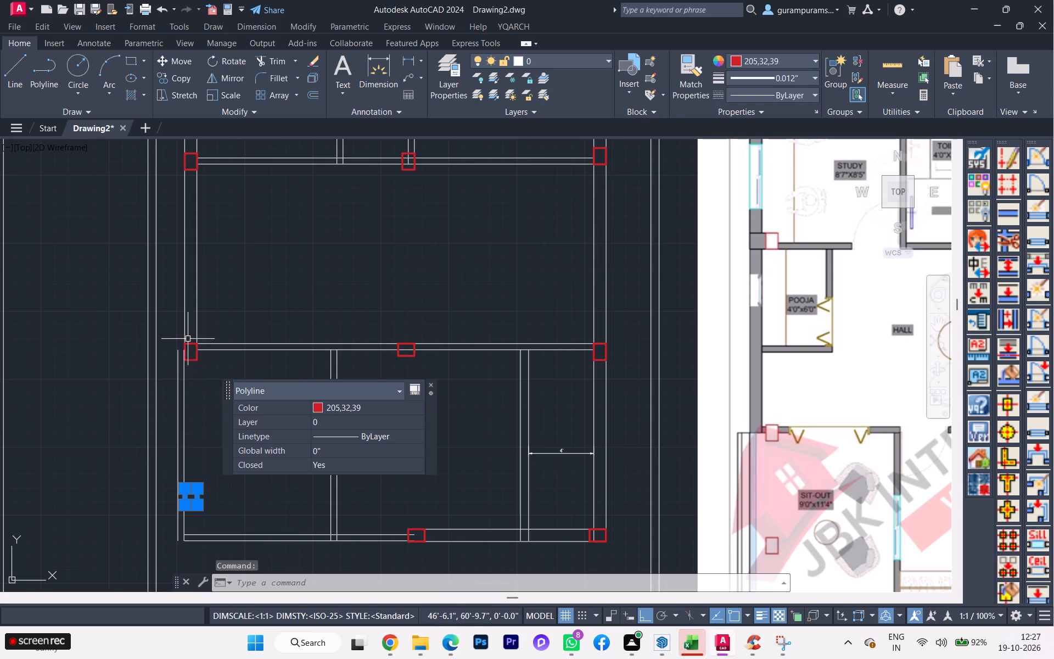
left_click(172, 322, "ctrl")
left_click(219, 366, "ctrl")
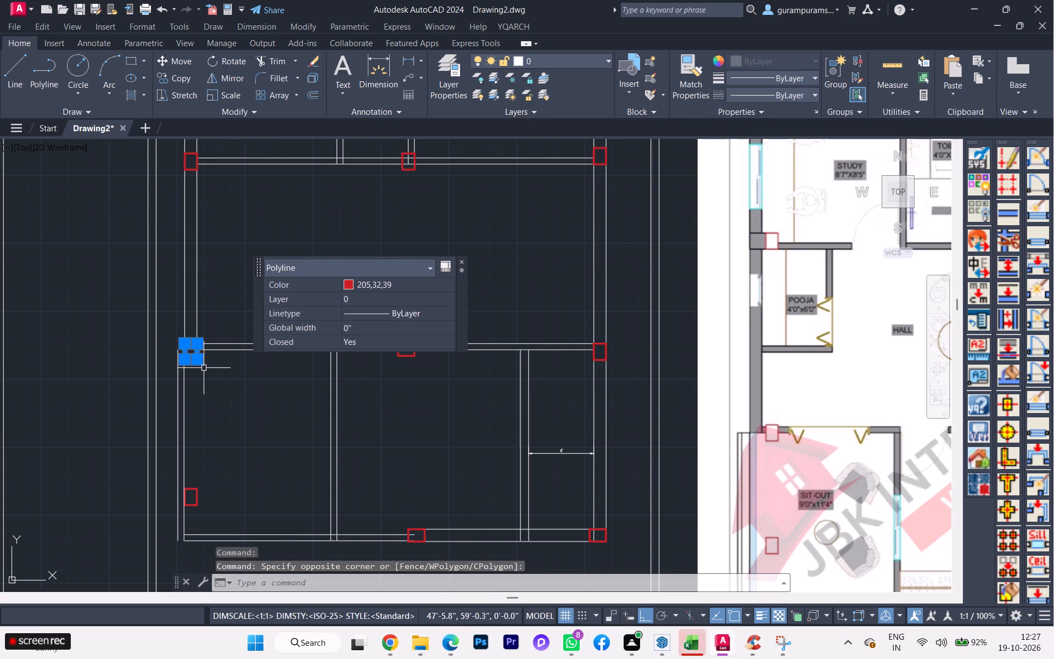
scroll(204, 368, "down", 1)
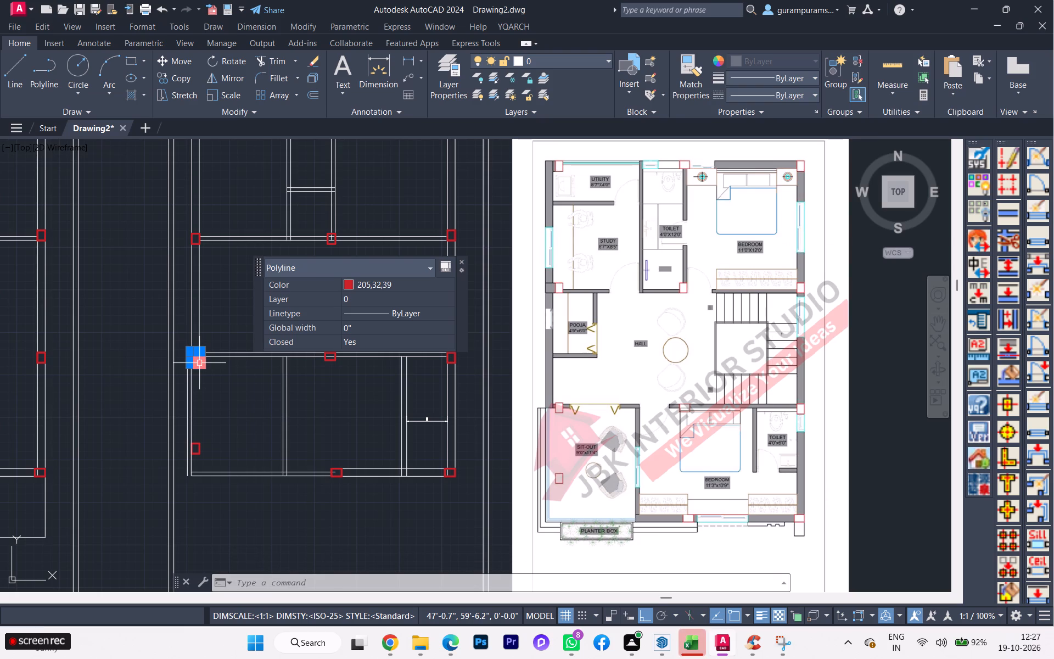
scroll(197, 369, "up", 3)
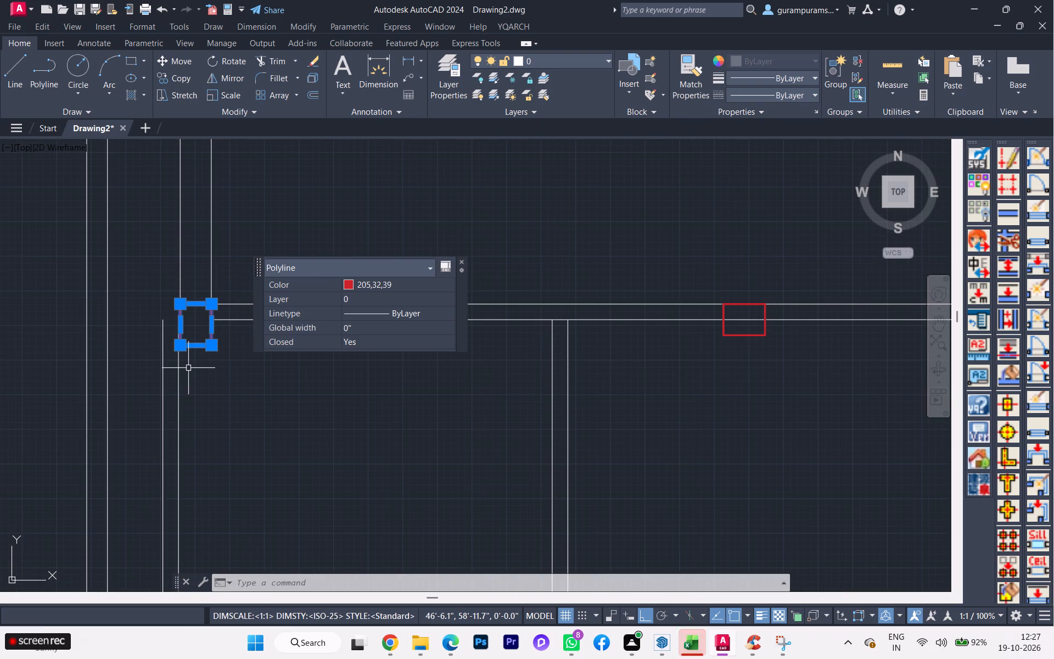
key("m")
key("Return")
scroll(216, 305, "up", 1)
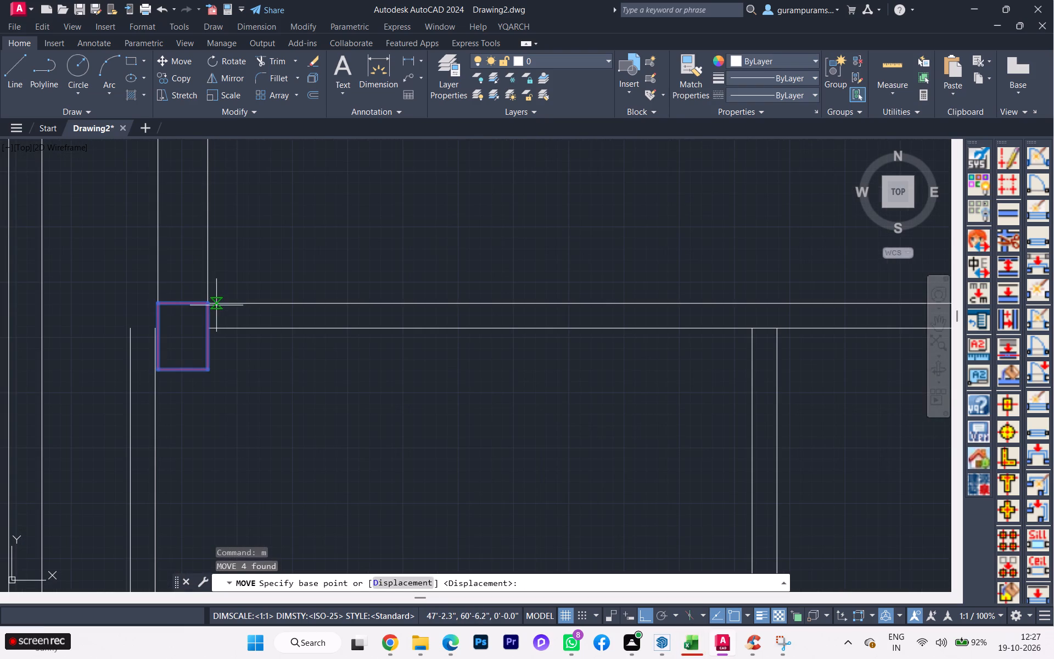
left_click(206, 306)
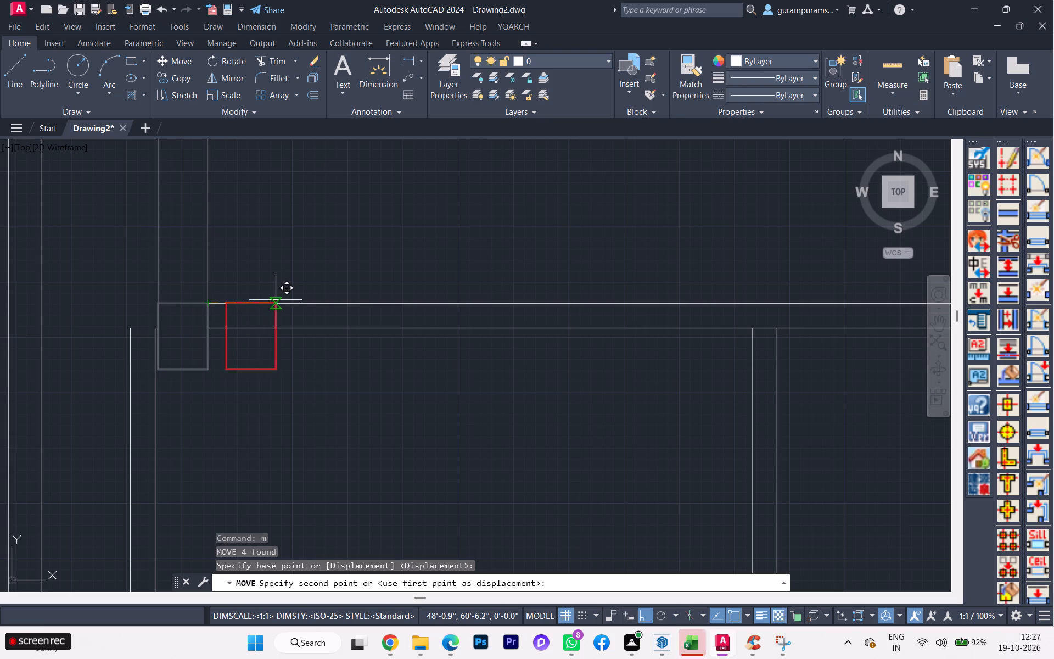
left_click(282, 300)
scroll(251, 339, "down", 1)
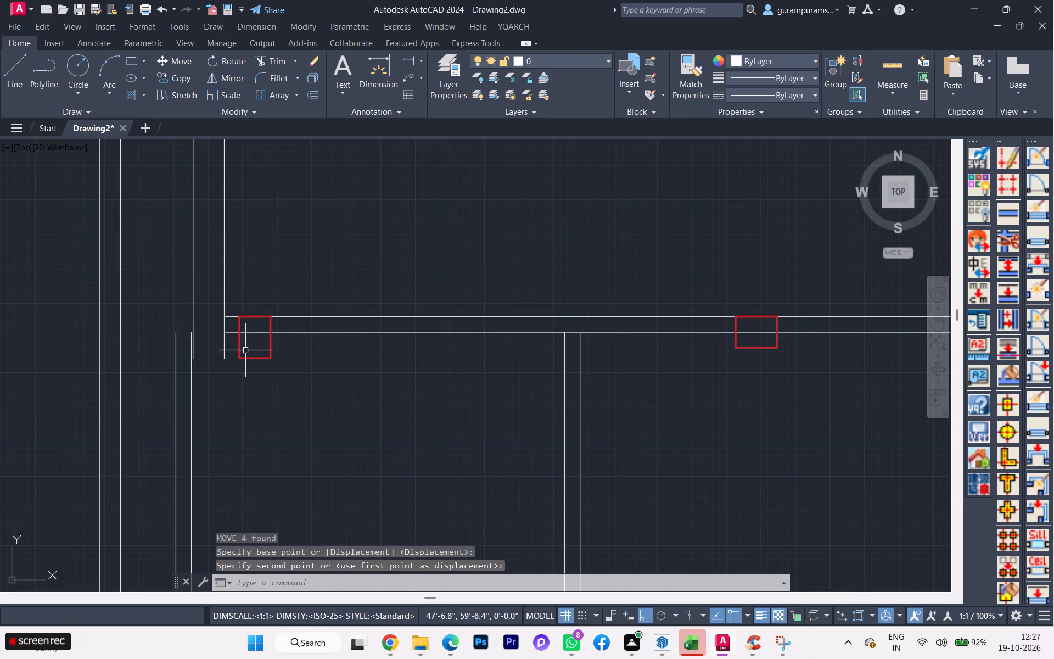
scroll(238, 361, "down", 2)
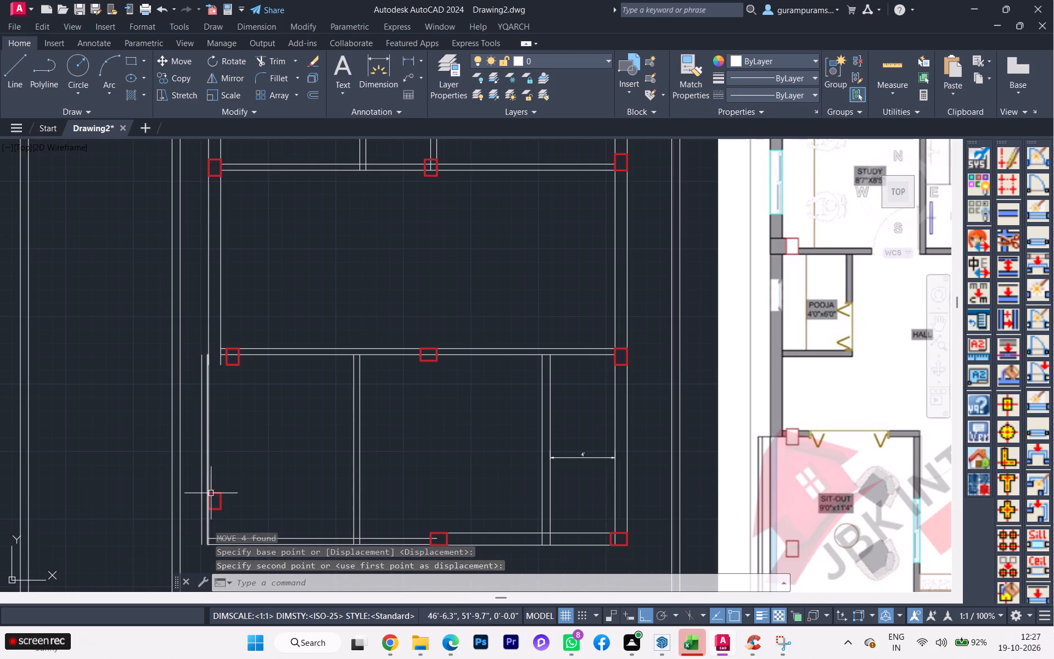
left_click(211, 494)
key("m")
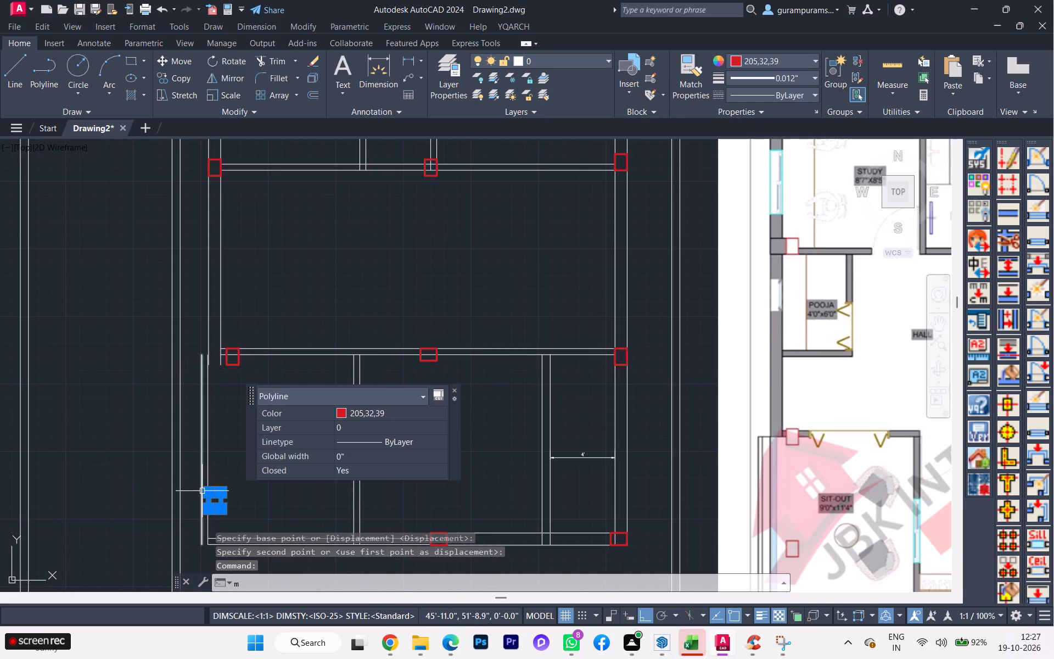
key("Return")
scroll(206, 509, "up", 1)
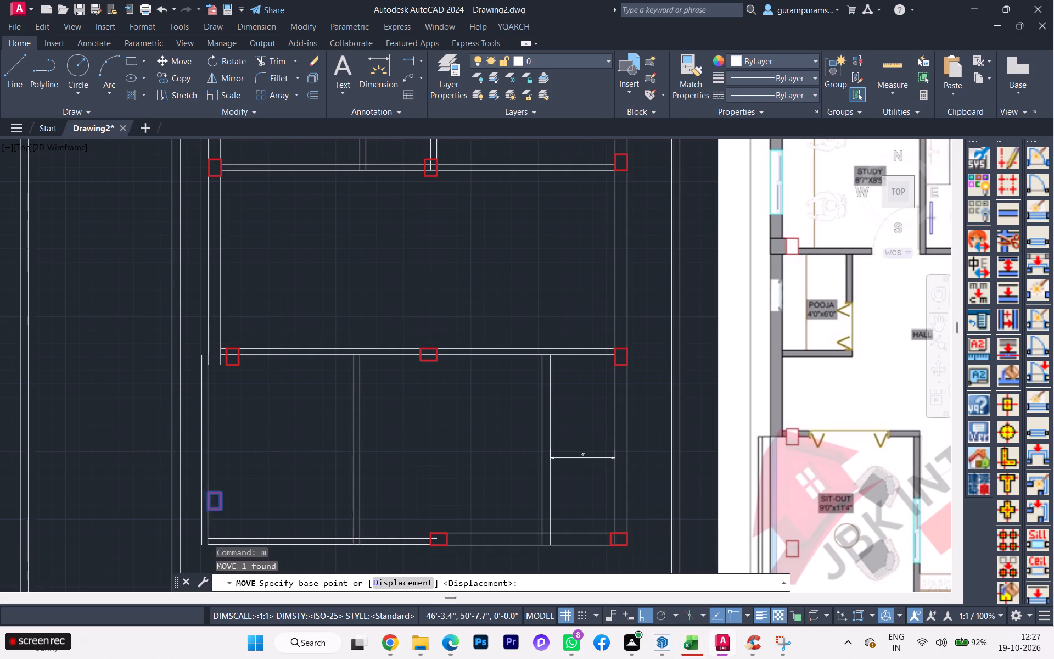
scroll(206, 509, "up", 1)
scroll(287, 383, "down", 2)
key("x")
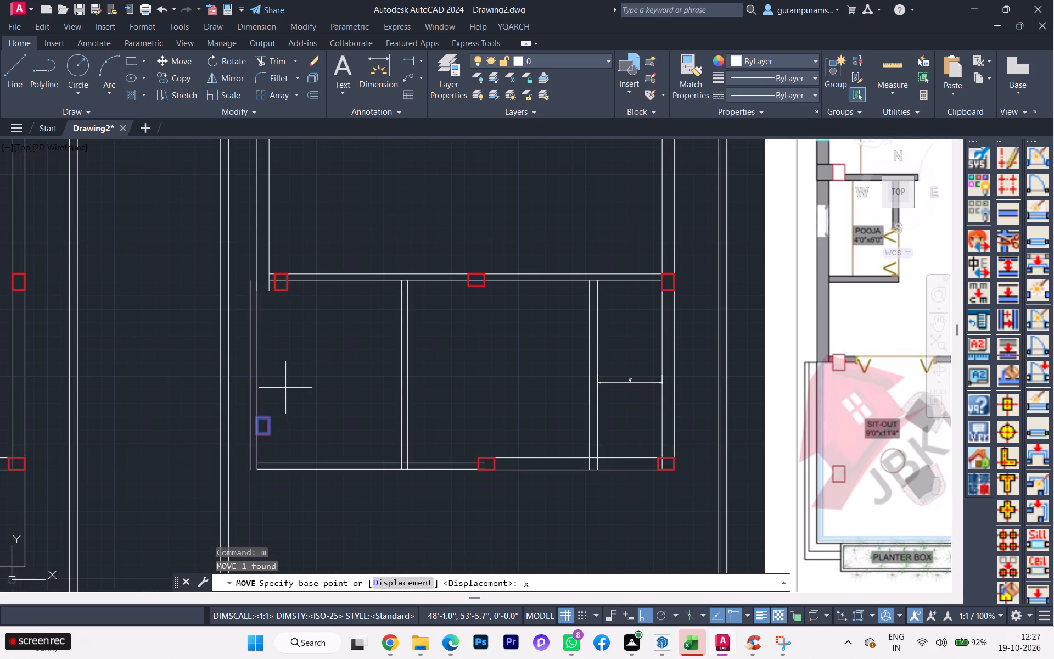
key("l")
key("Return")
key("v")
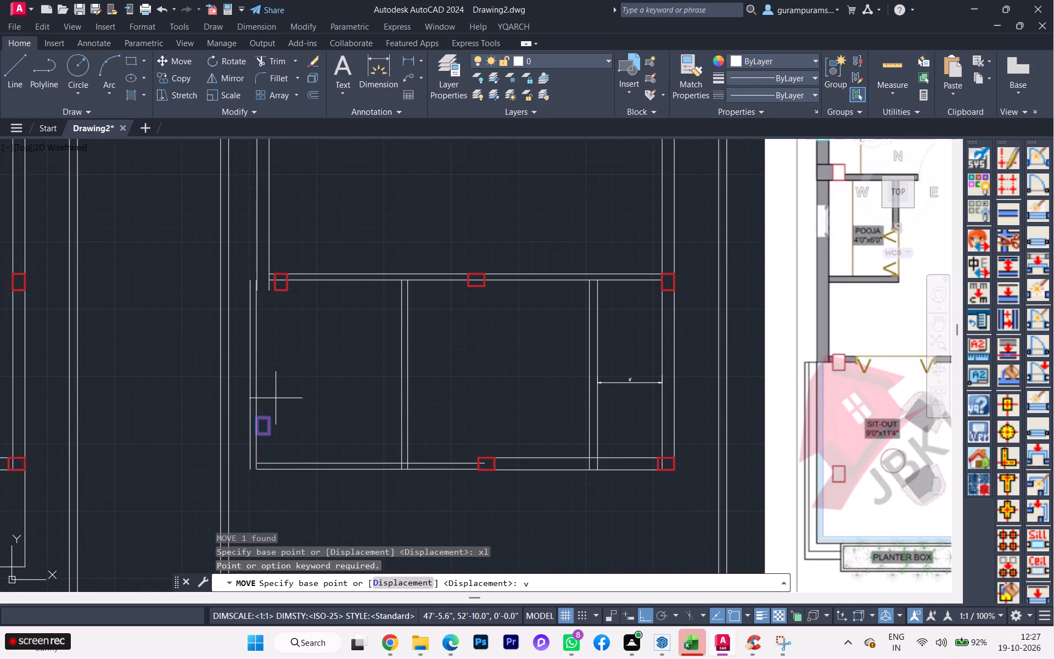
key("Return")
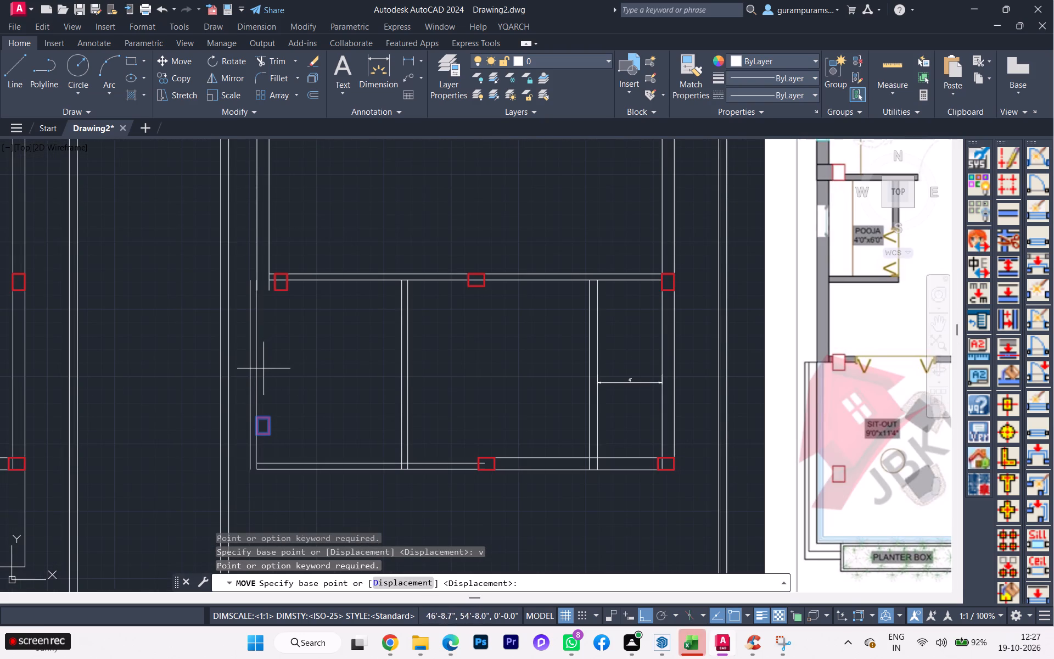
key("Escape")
Draw a vertical construction line through the midpoint of the sit-out's hall-side corner column.
type("xl")
key("Return")
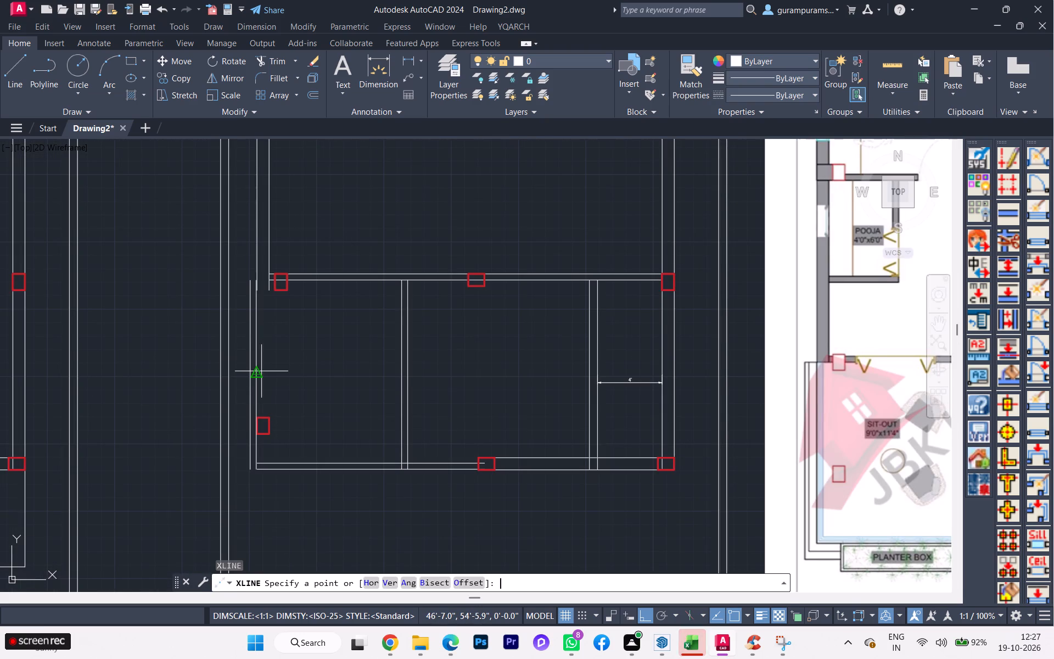
key("v")
key("Return")
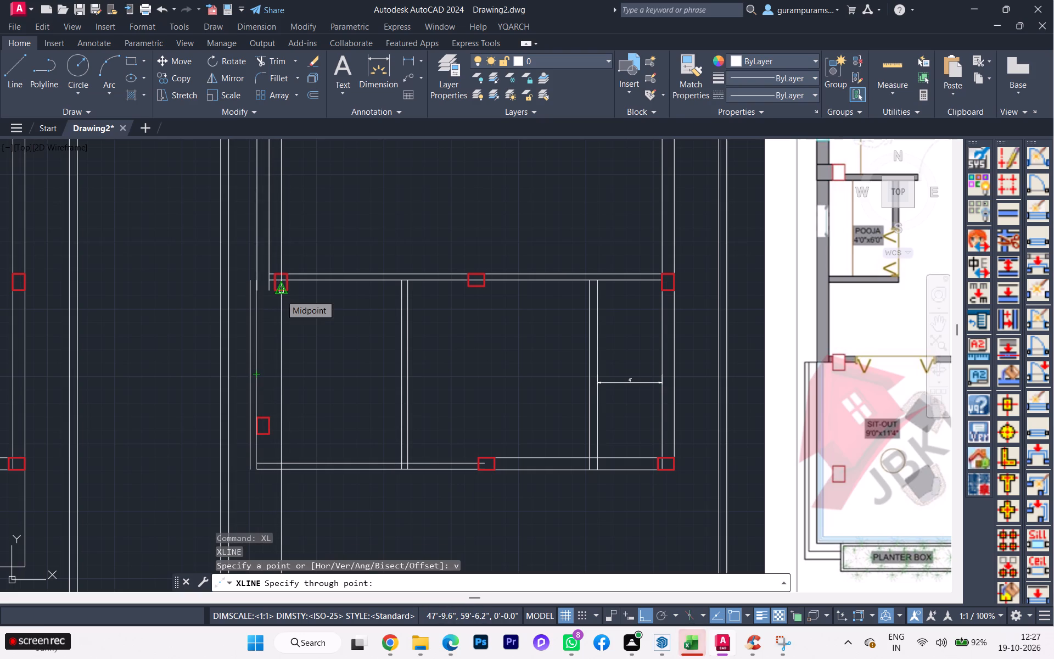
left_click(281, 295)
key("space")
Move the sit-out's lower outer column about 13" inward, centring its top edge on the vertical construction line.
left_click(261, 417)
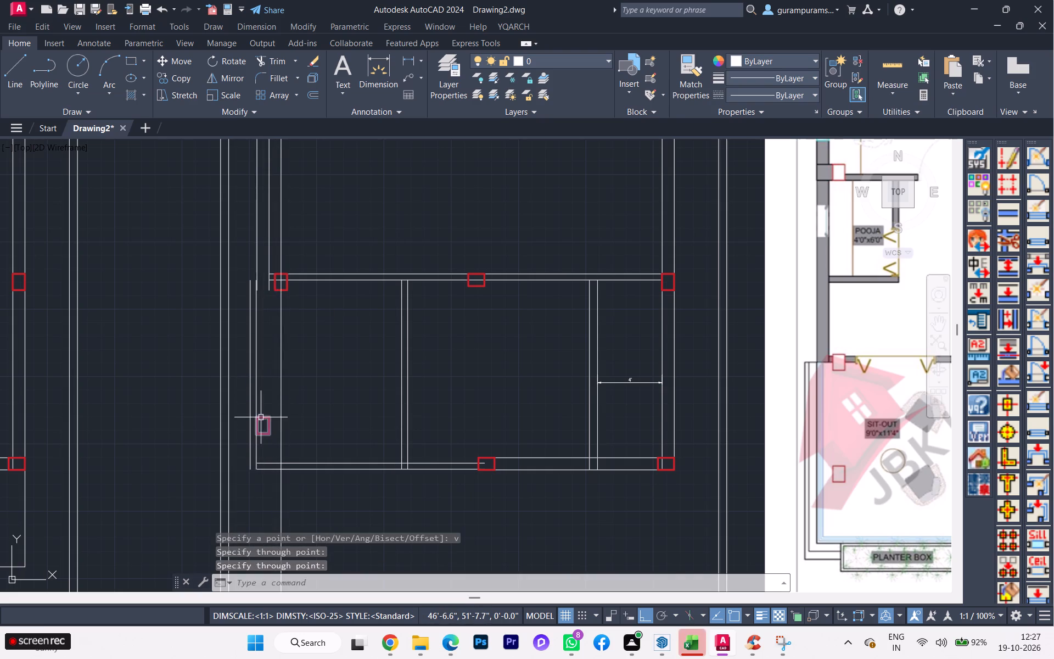
scroll(263, 425, "up", 1)
key("m")
key("Return")
scroll(265, 425, "up", 1)
scroll(265, 425, "down", 2)
scroll(265, 425, "up", 2)
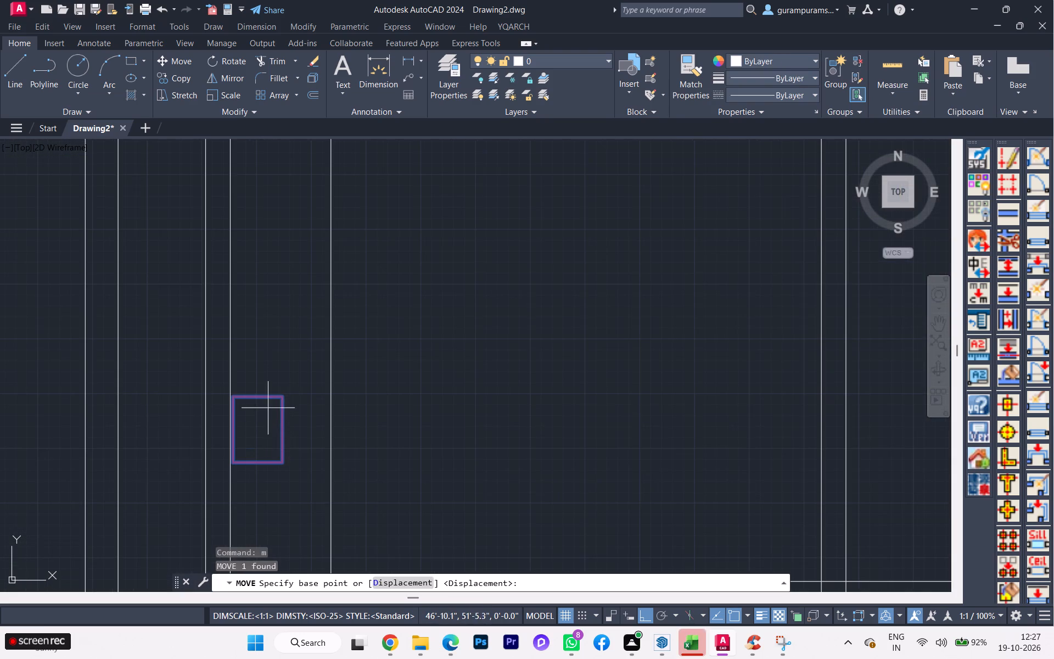
left_click(260, 399)
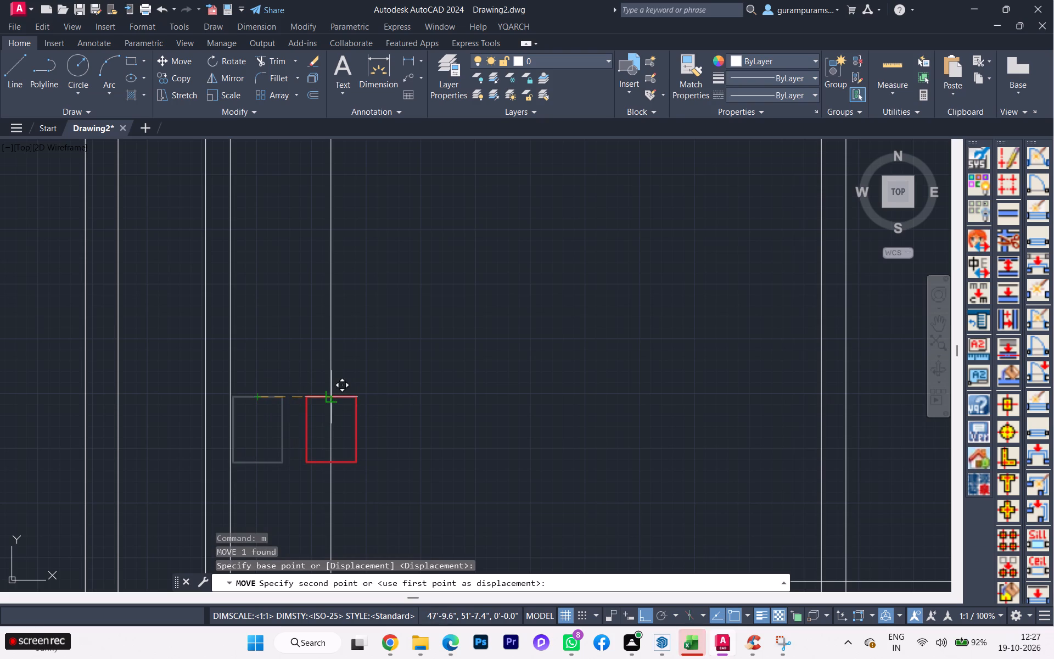
left_click(327, 392)
Extend the sit-out-side line of the hall wall outward past the outer hall wall to the sit-out outer wall's inner line.
scroll(378, 400, "down", 4)
scroll(382, 313, "up", 2)
scroll(369, 321, "down", 3)
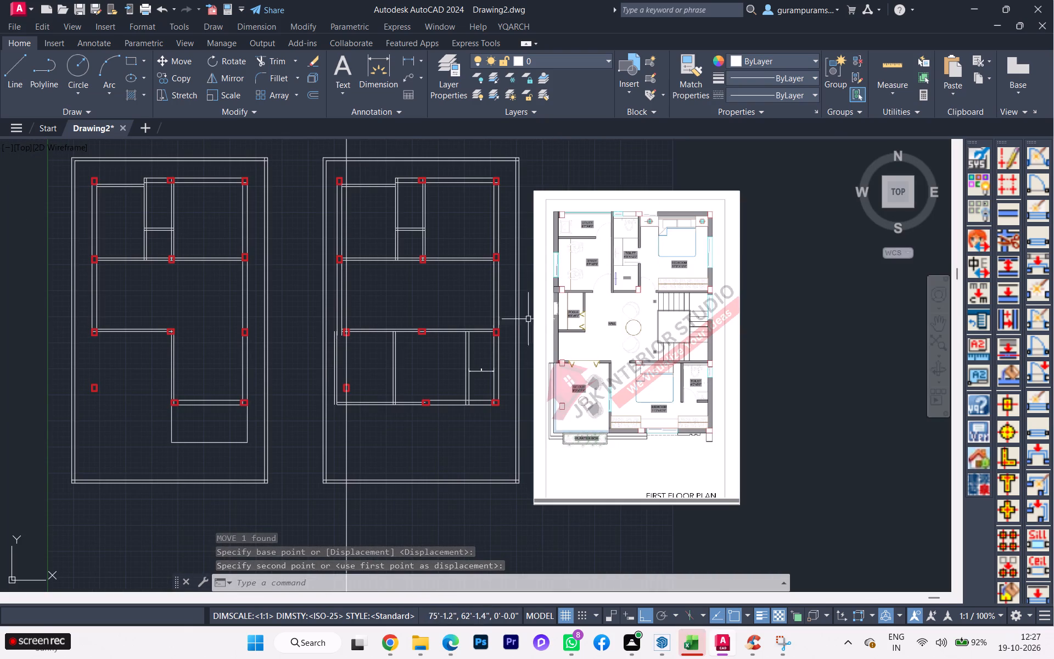
scroll(605, 344, "up", 1)
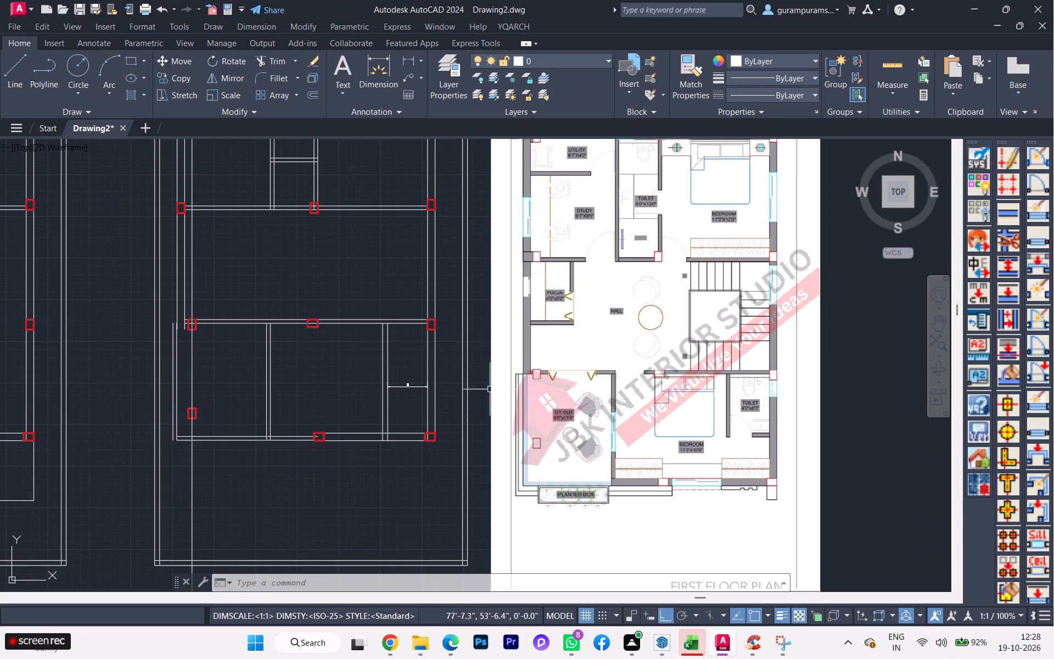
scroll(197, 313, "up", 2)
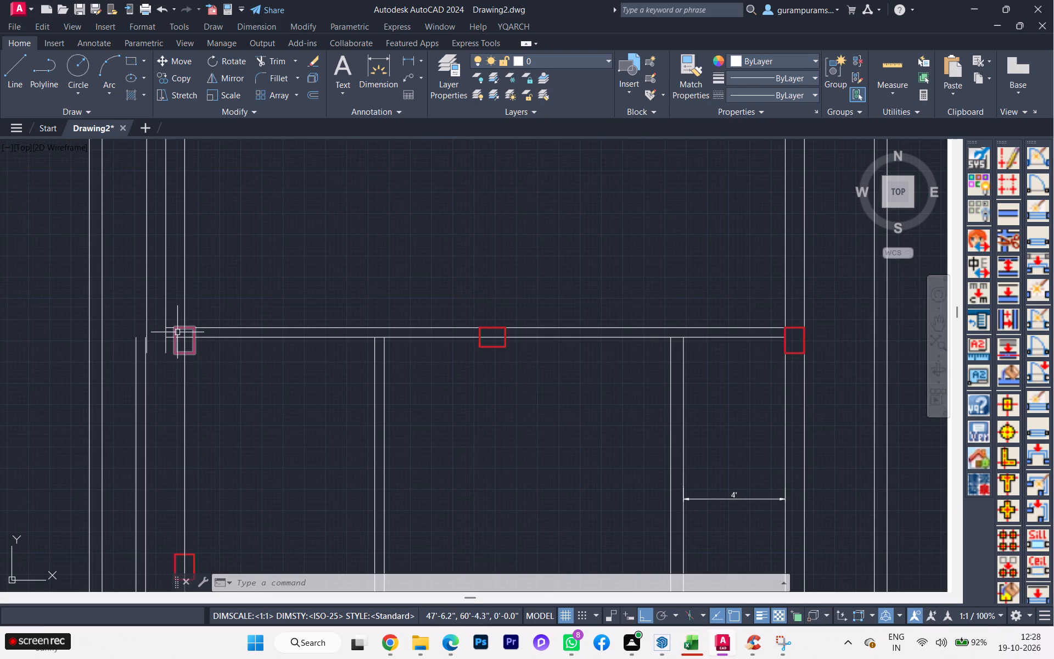
key("e")
key("x")
key("Return")
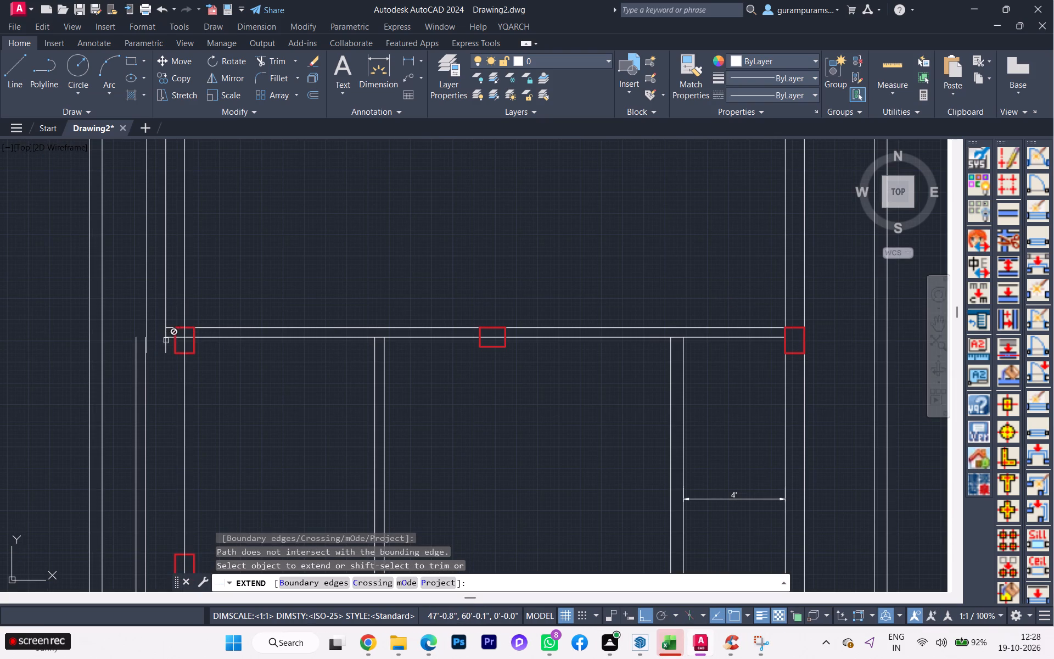
scroll(170, 337, "up", 2)
left_click(170, 336)
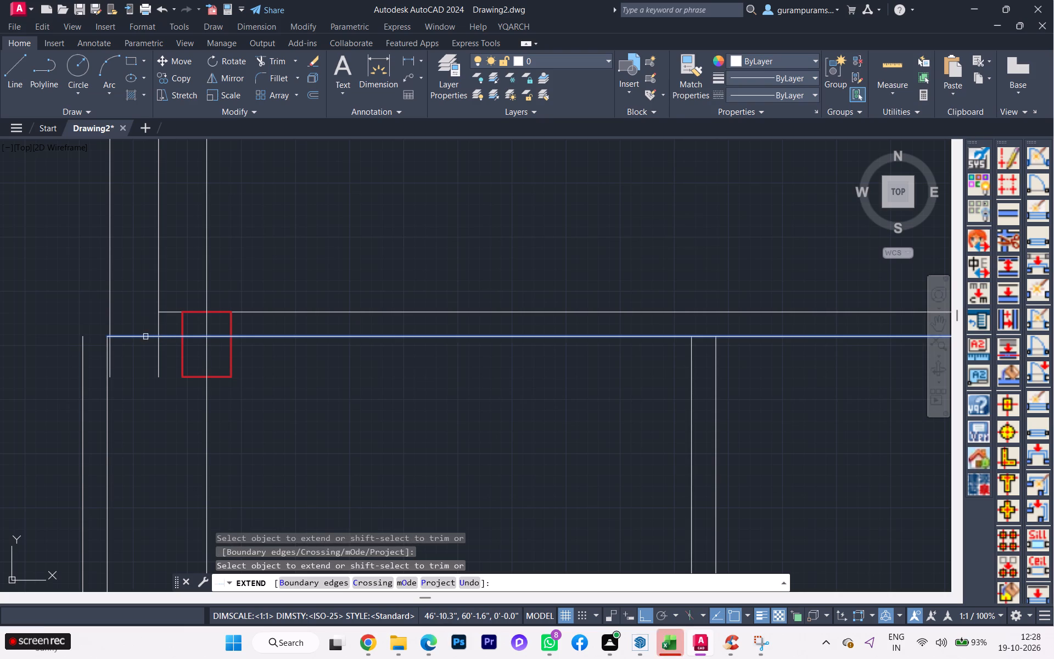
left_click(114, 338)
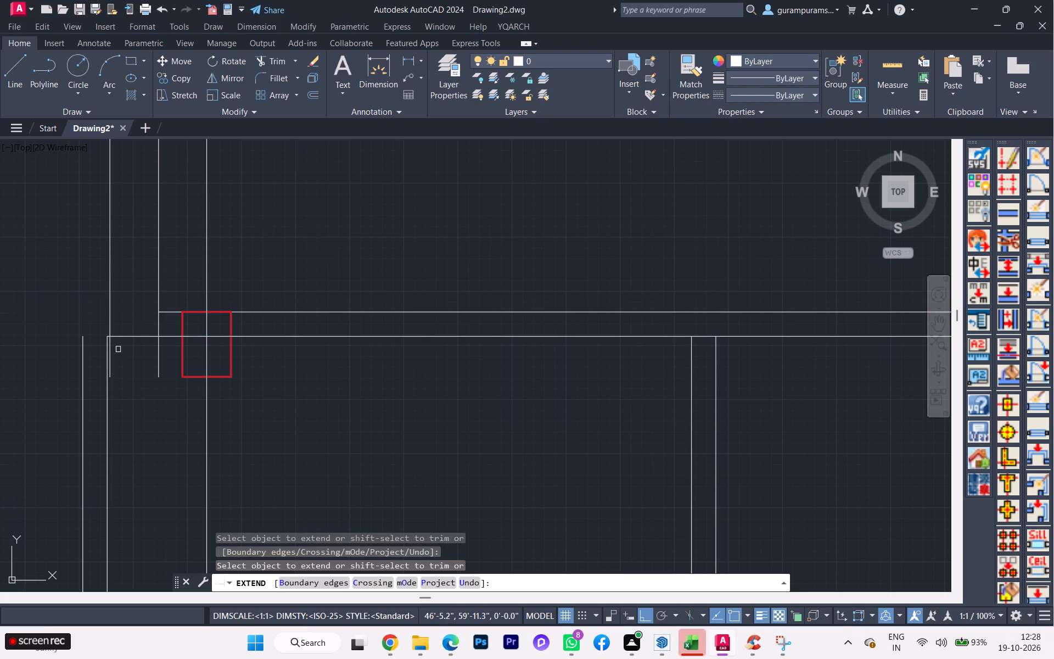
key("space")
Draw a short line closing the hall-side end of the sit-out's outer wall, between its inner and outer lines.
key("l")
key("Return")
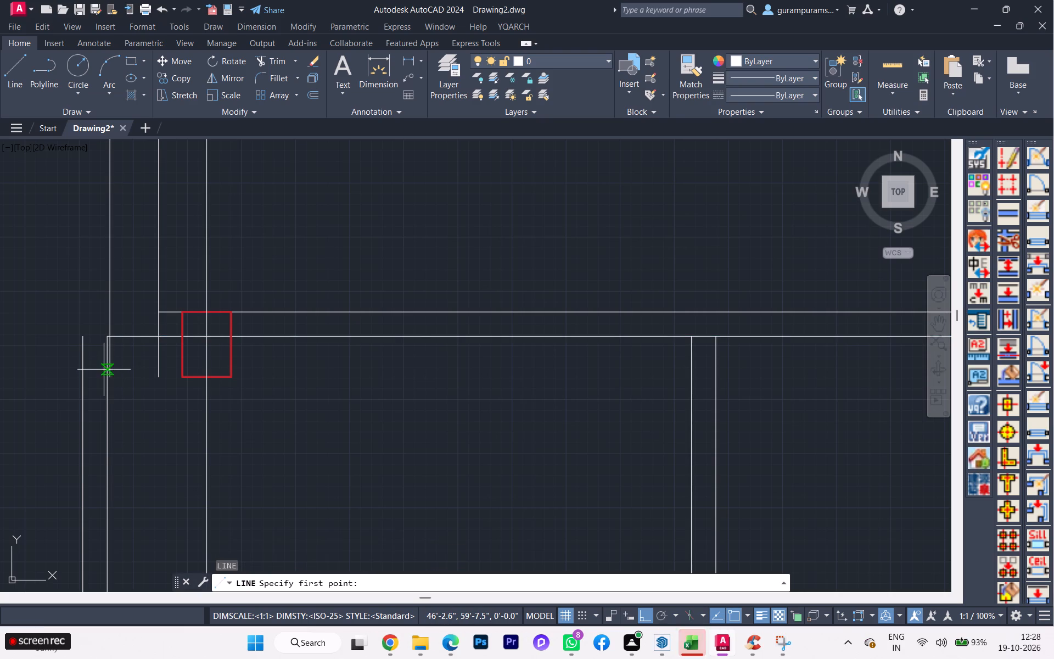
left_click(105, 337)
left_click(81, 340)
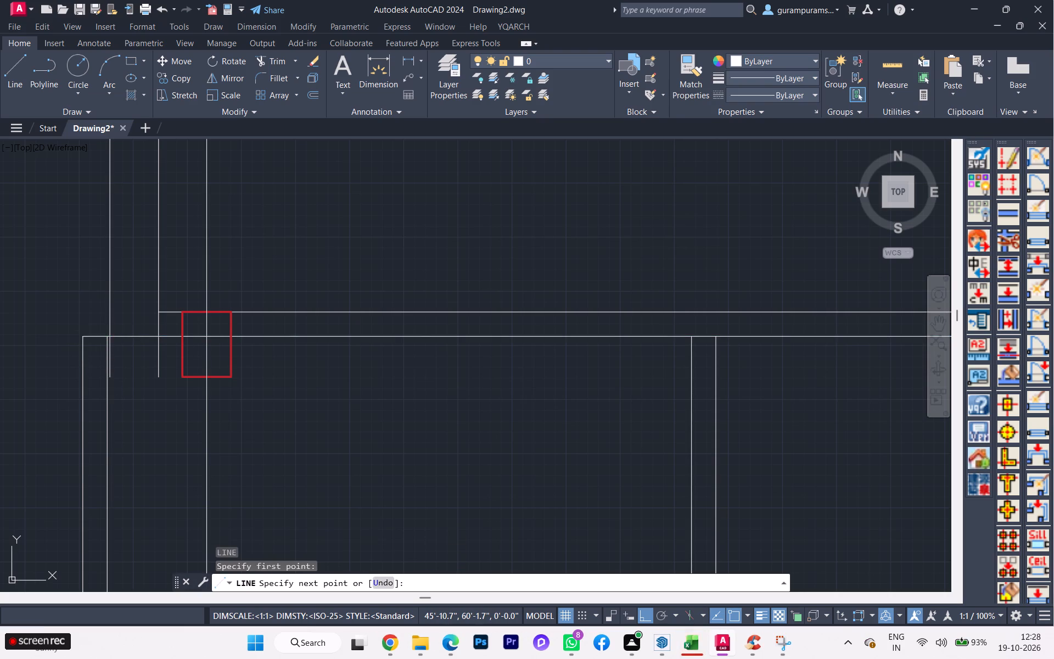
key("space")
Trim the two outer hall wall line ends that overhang into the sit-out below the extended wall line.
scroll(117, 381, "up", 1)
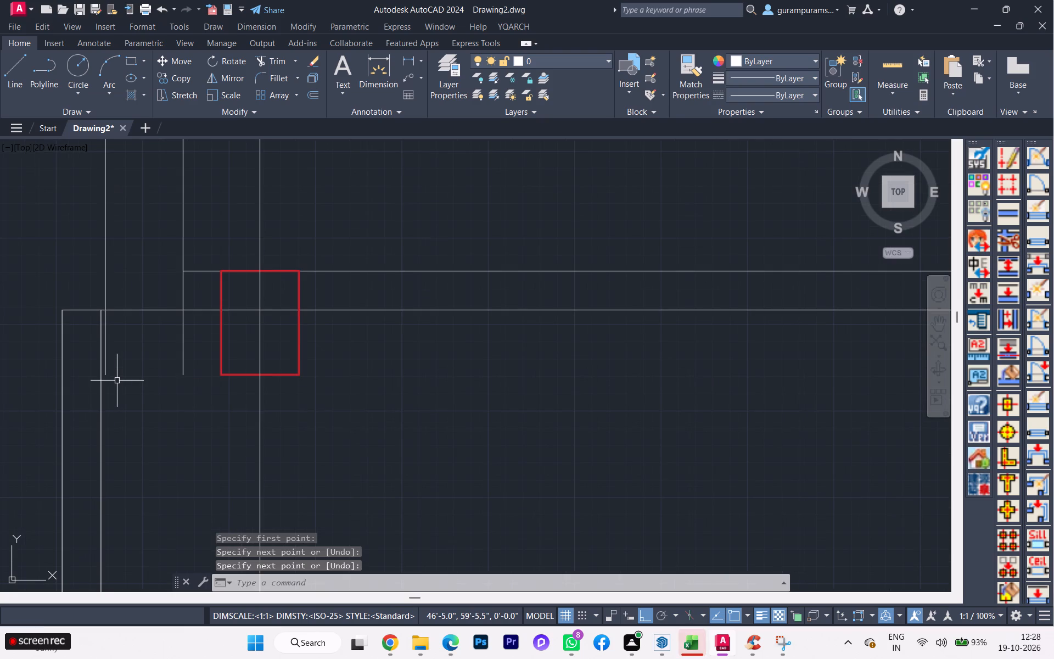
type("tr")
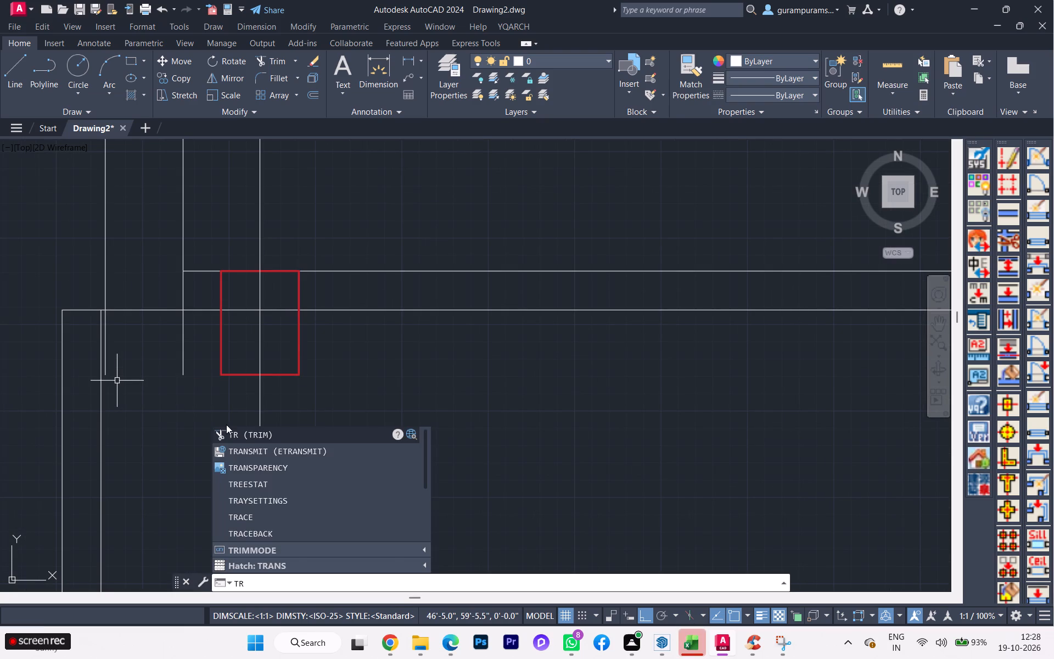
left_click(239, 432)
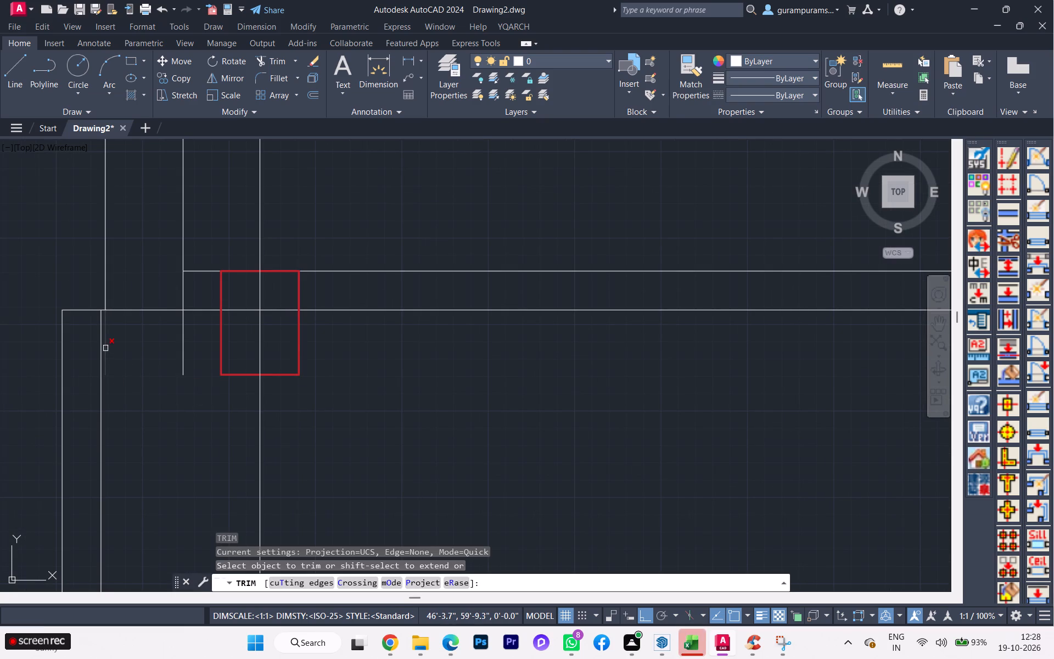
left_click(105, 348)
scroll(138, 351, "down", 1)
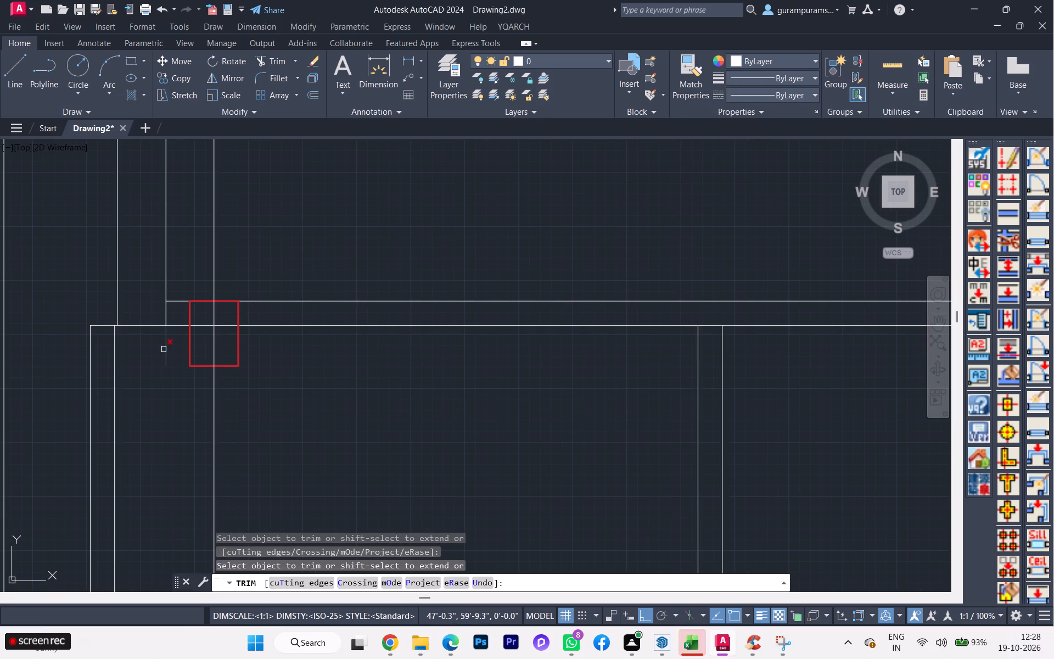
left_click(164, 349)
scroll(167, 346, "down", 2)
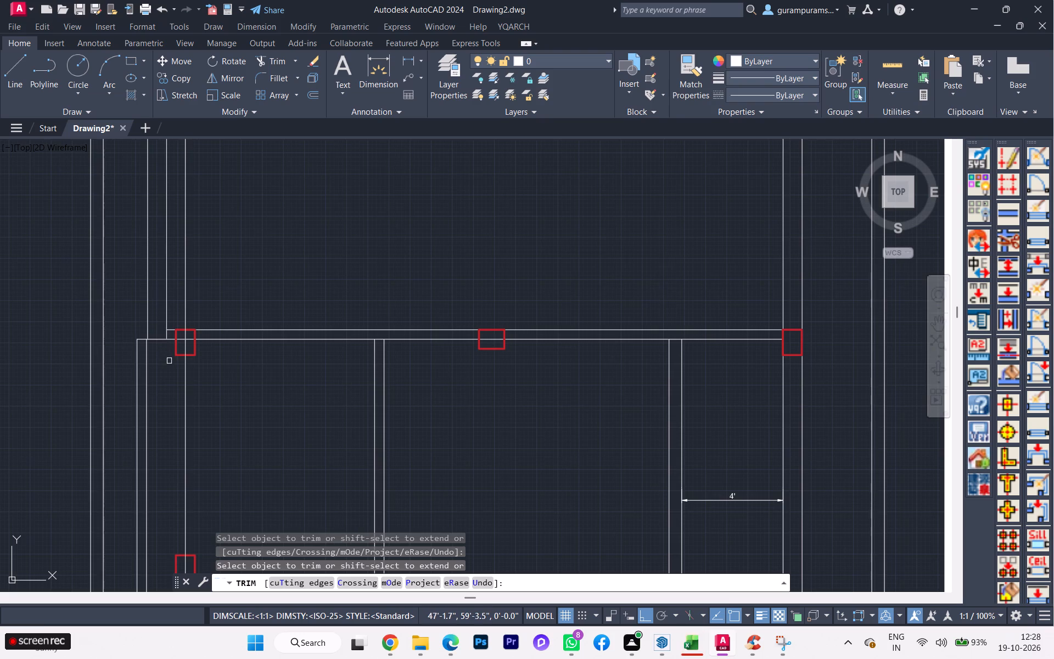
scroll(169, 364, "down", 2)
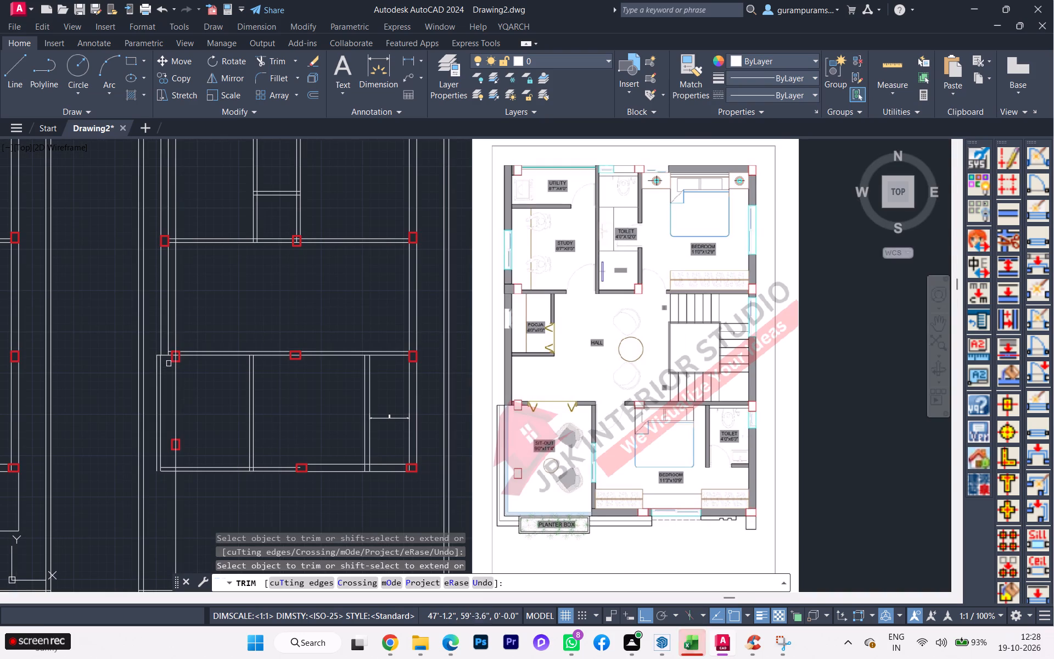
scroll(169, 362, "up", 2)
scroll(169, 359, "down", 1)
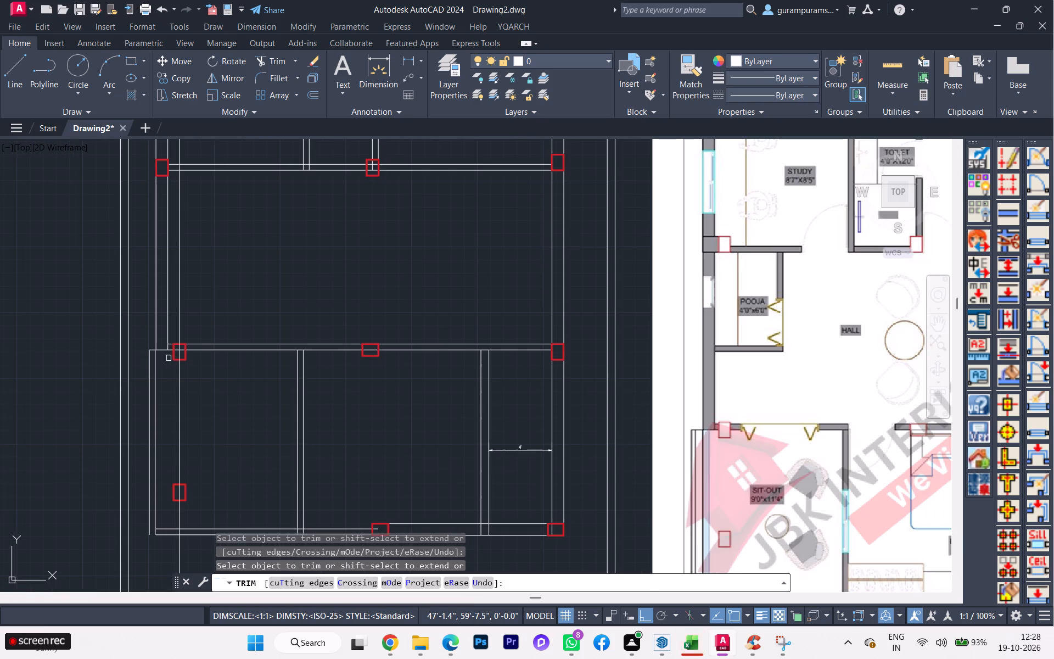
scroll(169, 358, "down", 1)
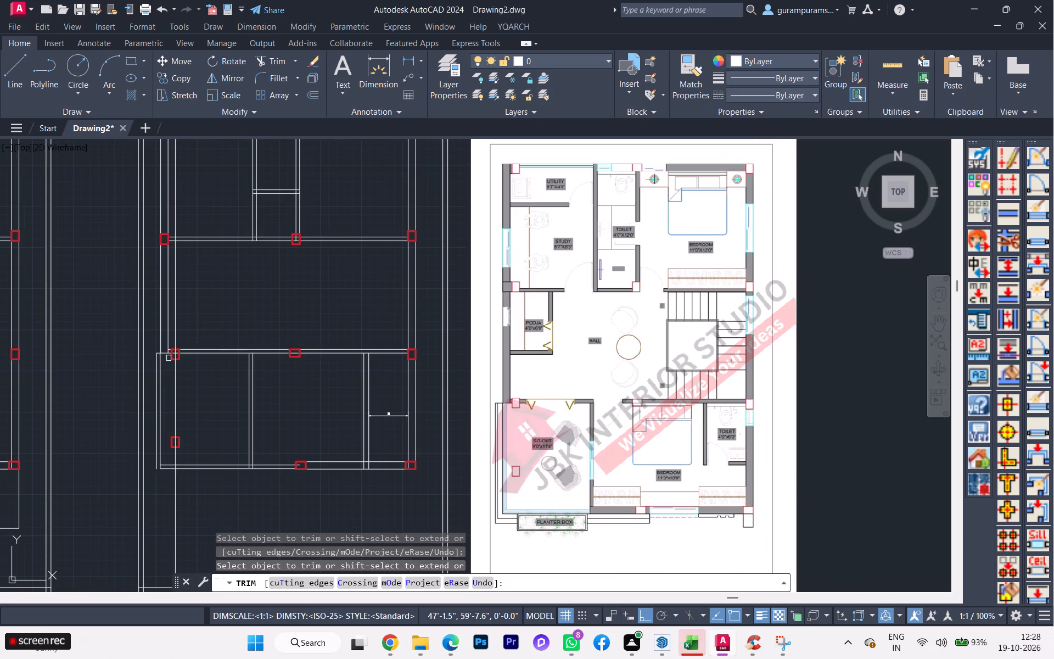
scroll(170, 335, "down", 1)
key("space")
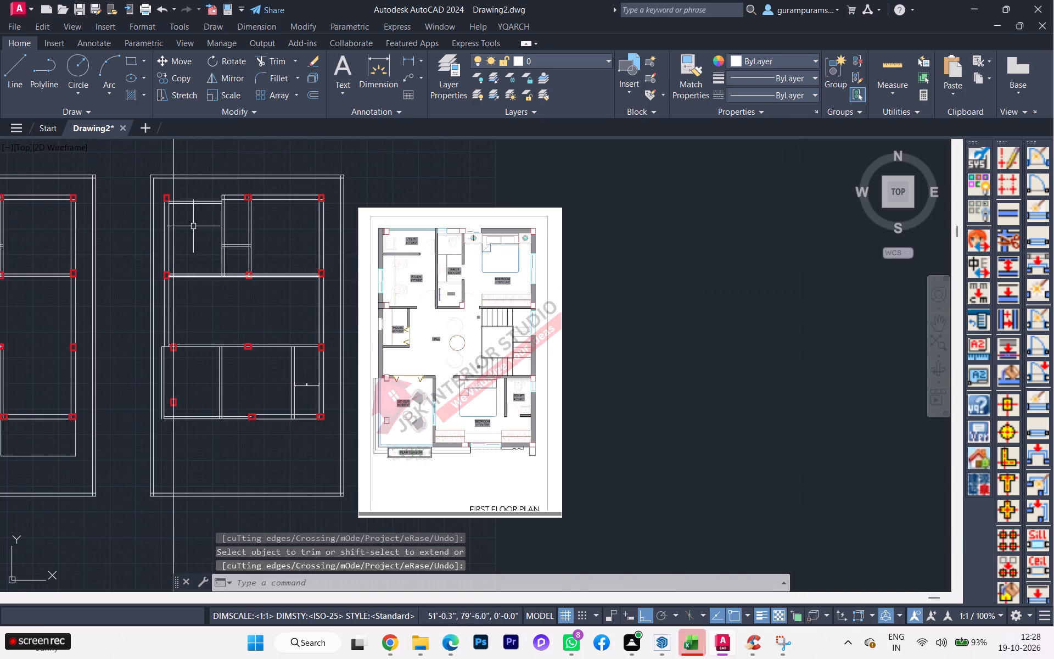
Move the red column at the outer end of the study-hall wall about 9" inward, just inside the outer wall.
scroll(184, 250, "up", 2)
left_click(142, 304)
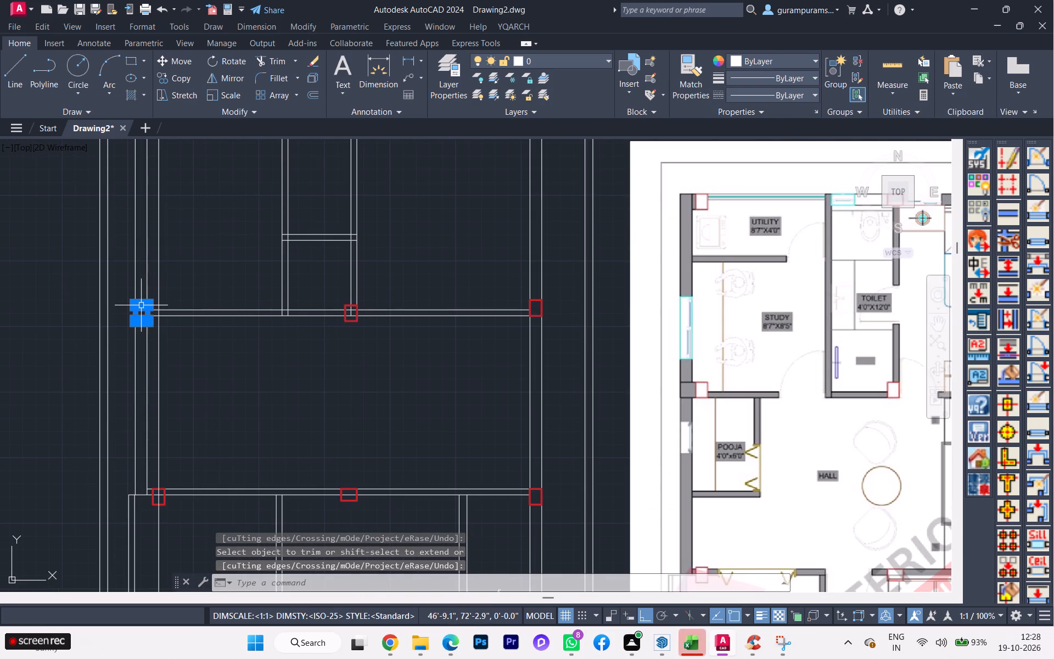
key("m")
key("Return")
scroll(145, 305, "up", 3)
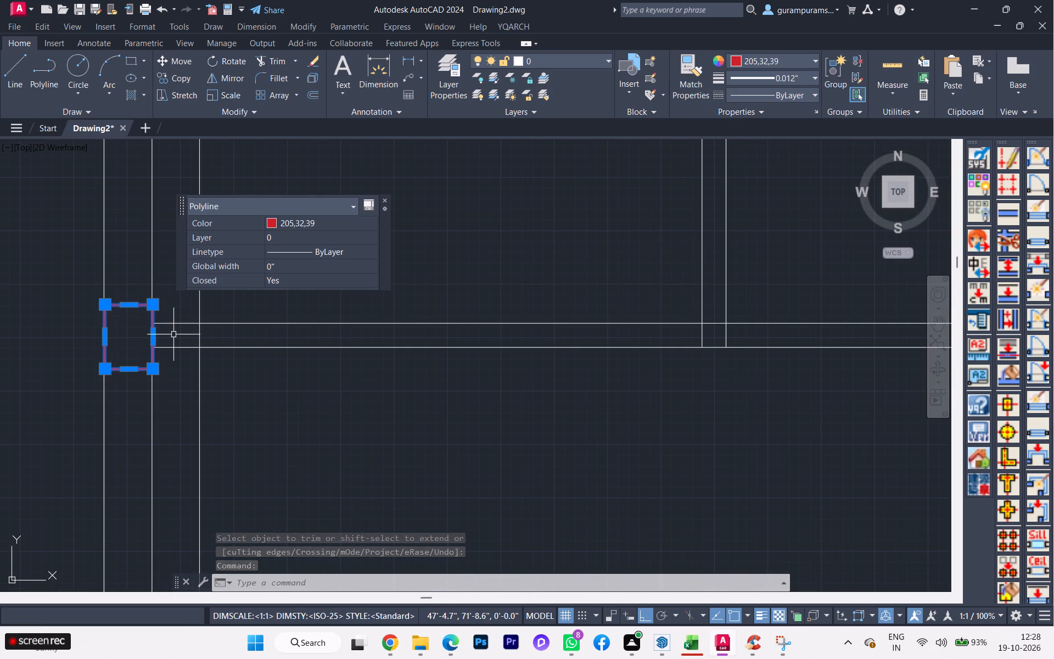
key("m")
key("Return")
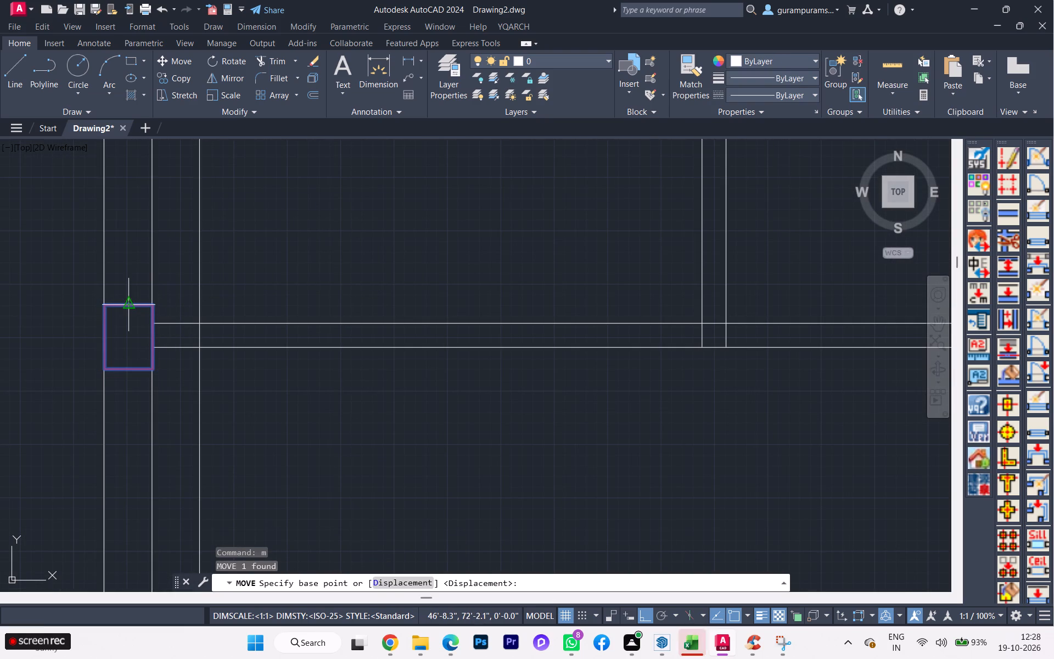
left_click(124, 307)
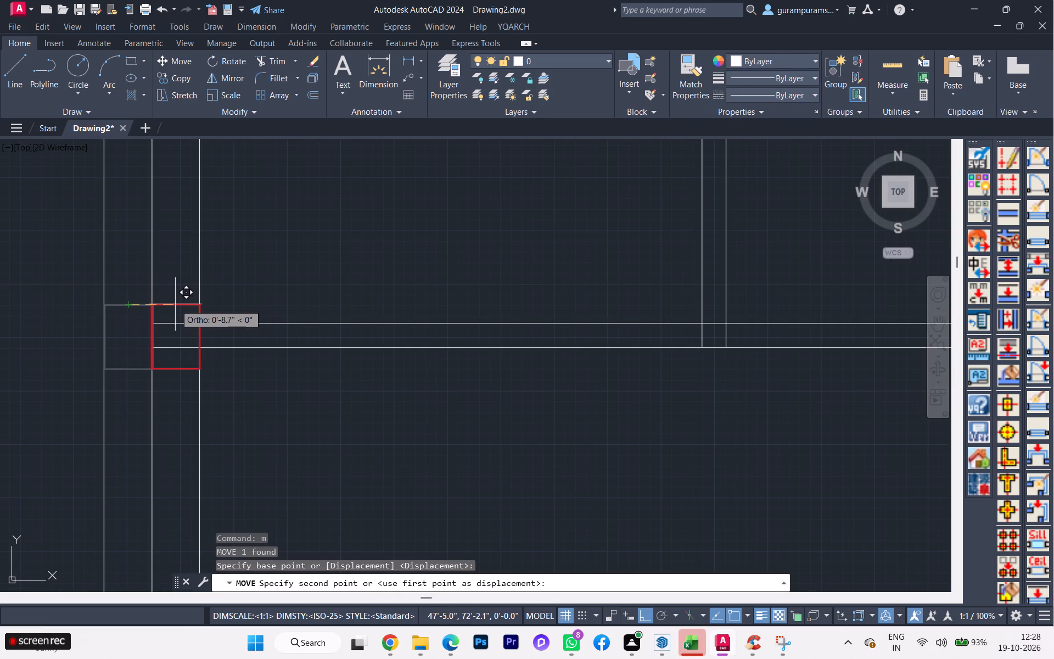
left_click(176, 304)
Move the outer column of the study-hall wall further inward, centring its top edge on the long vertical guide line.
scroll(183, 327, "down", 4)
scroll(190, 338, "up", 3)
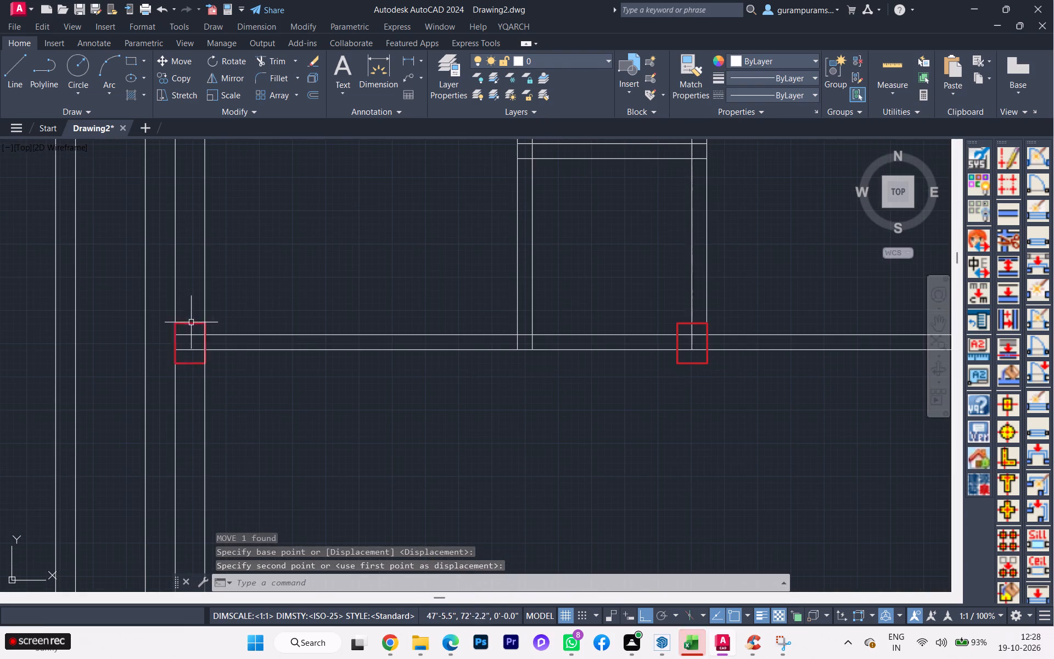
left_click(186, 325)
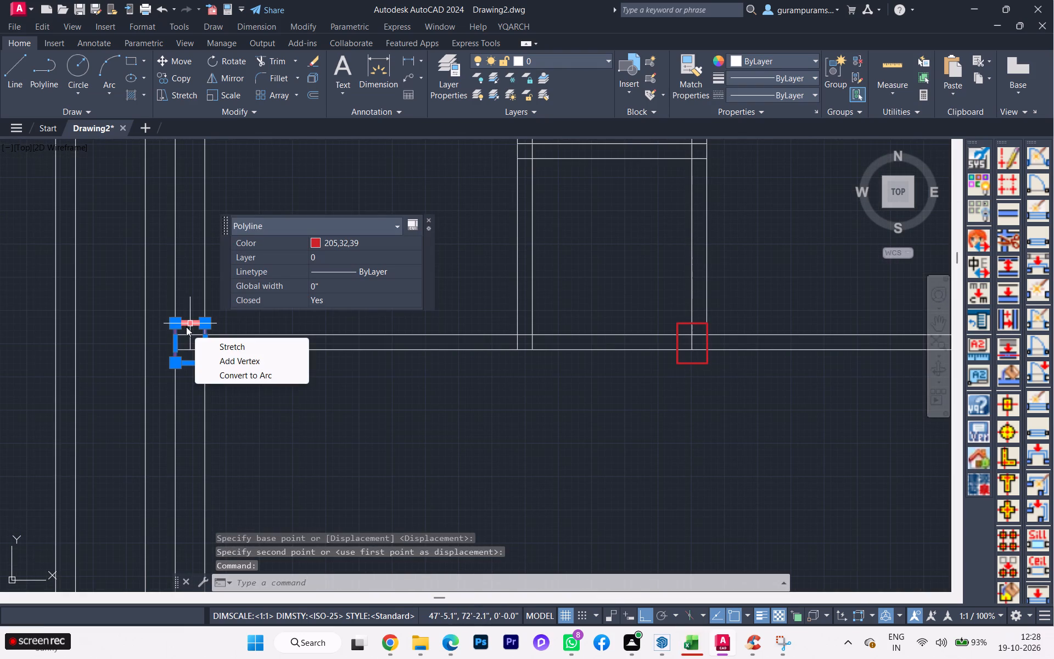
key("m")
key("Return")
scroll(192, 323, "up", 2)
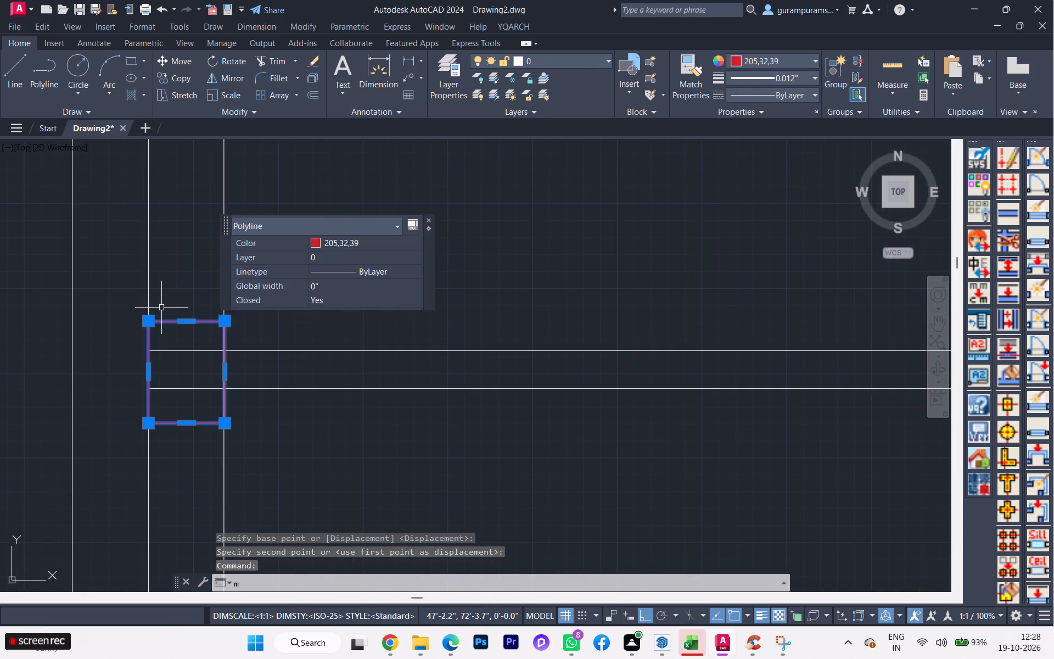
key("Return")
left_click(190, 321)
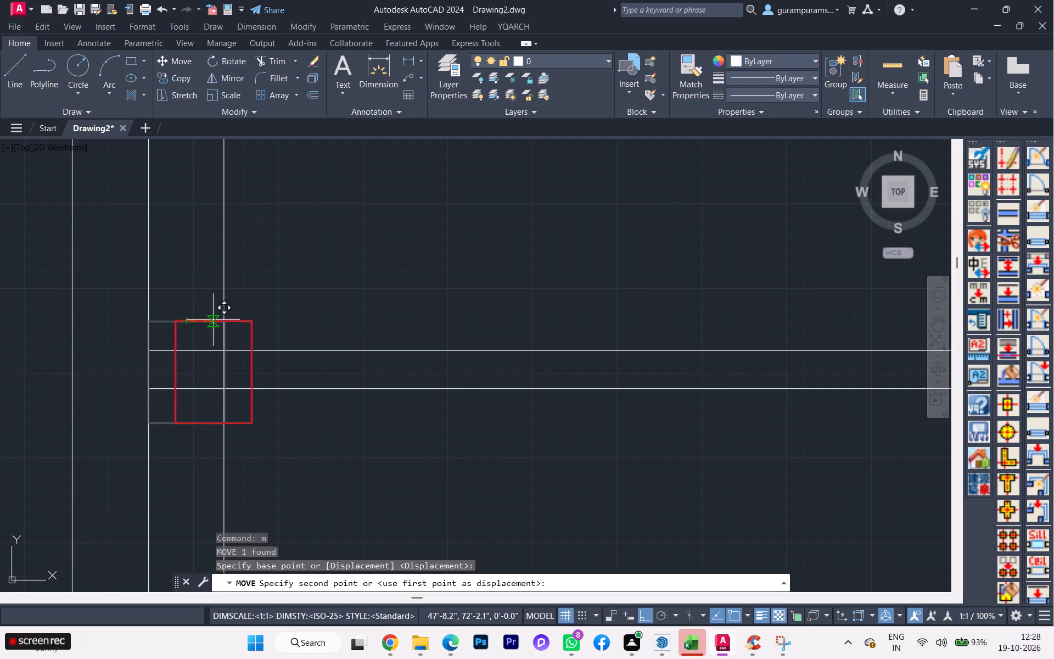
left_click(223, 317)
Move the utility's outer corner column and the short line along its top edge inward, centring them on the vertical guide line.
scroll(227, 331, "down", 3)
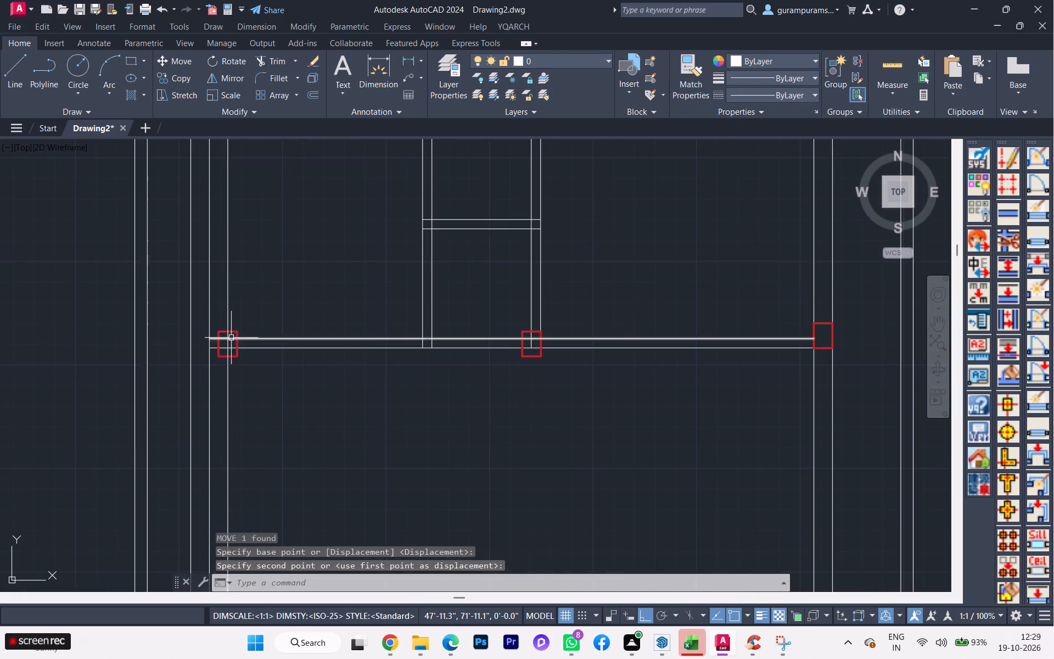
scroll(232, 338, "down", 2)
scroll(216, 219, "up", 2)
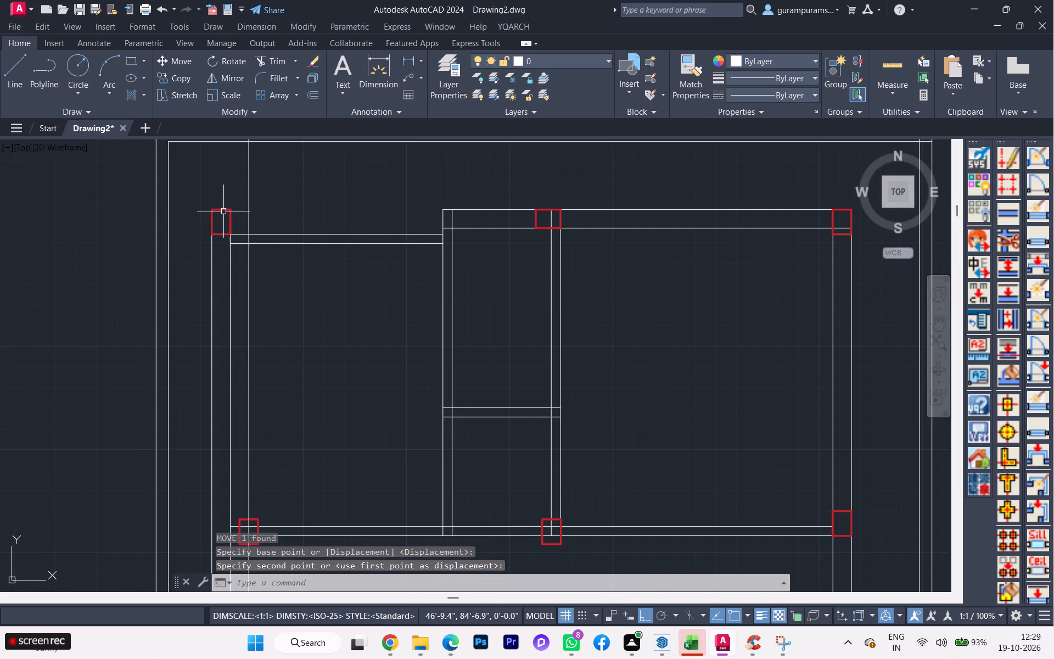
left_click(227, 206)
left_click(223, 210)
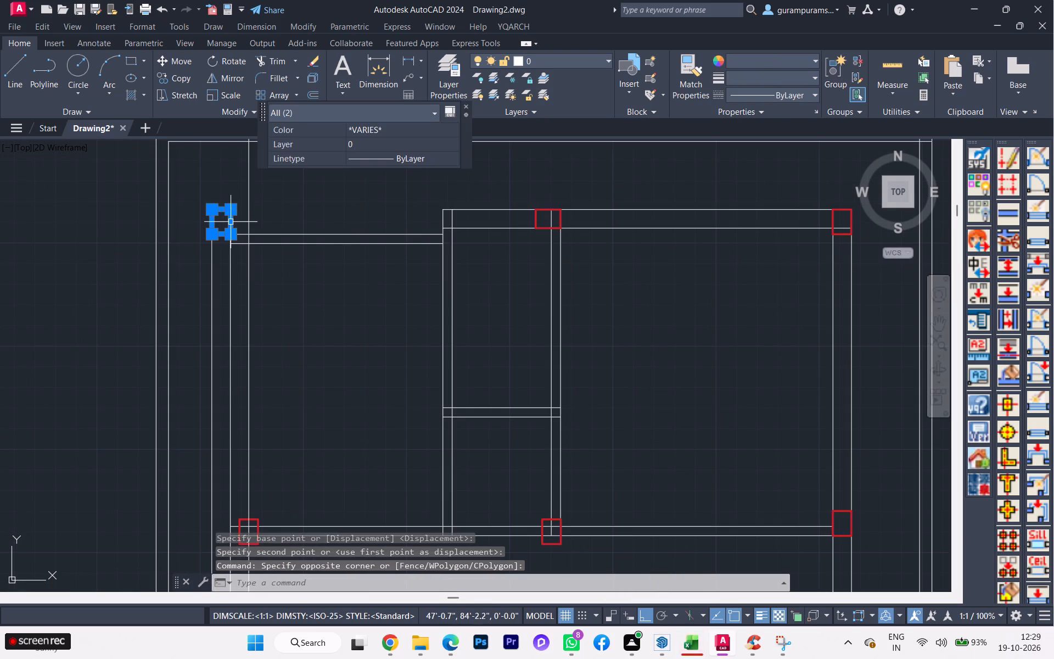
key("m")
key("Return")
scroll(229, 231, "up", 1)
scroll(229, 230, "down", 1)
scroll(229, 230, "up", 2)
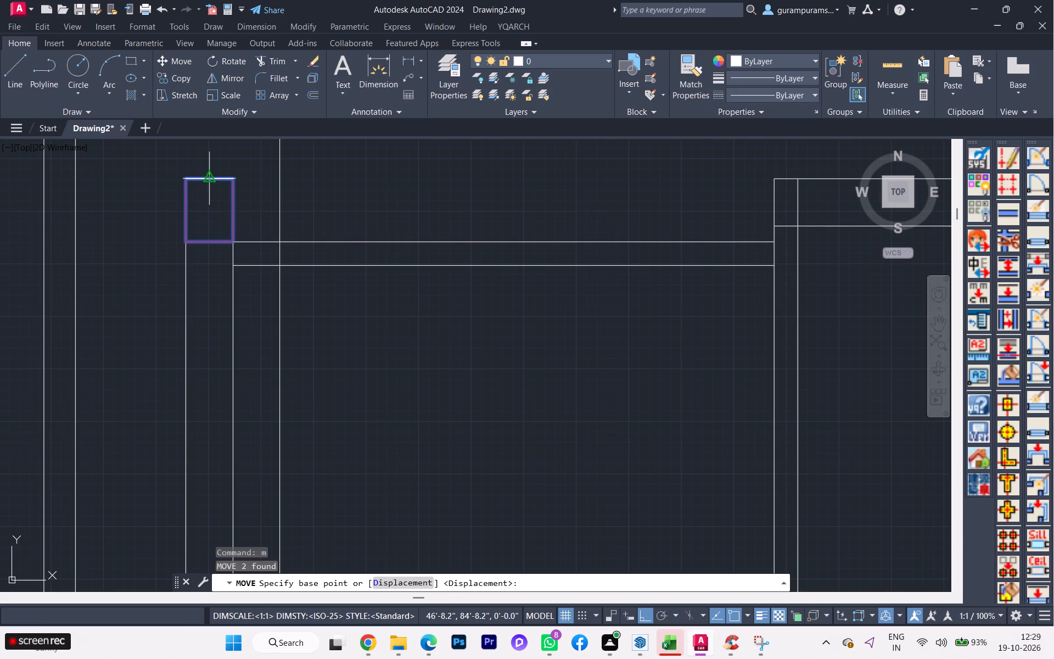
left_click(206, 178)
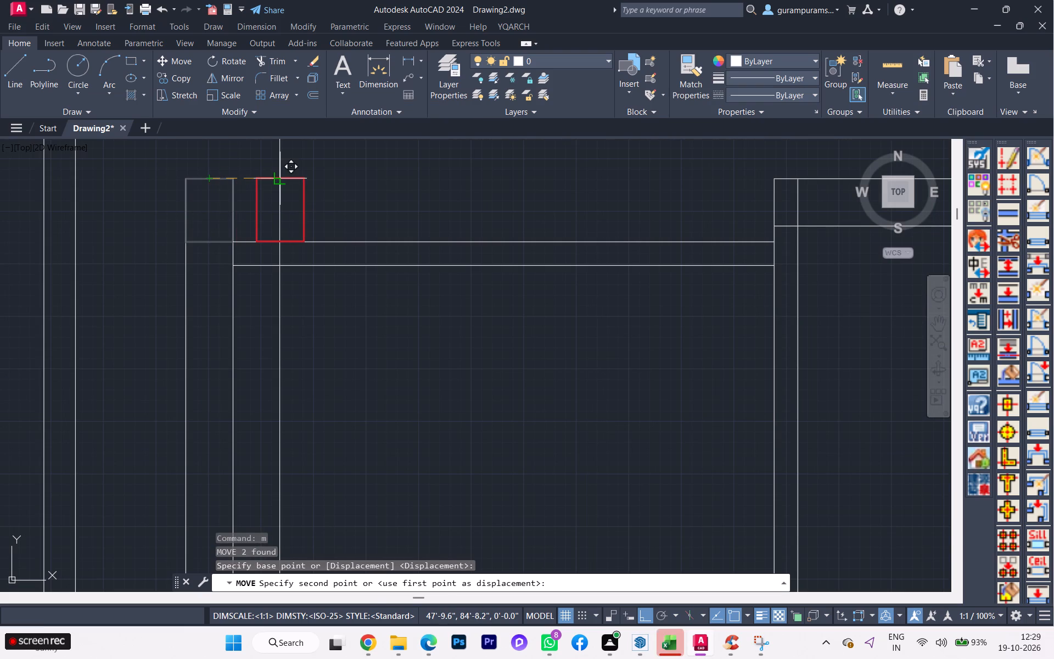
left_click(279, 183)
Move both lines of the utility's outer wall outward, aligning the outer one with the toilet's outer wall line.
scroll(231, 247, "down", 2)
scroll(194, 273, "down", 2)
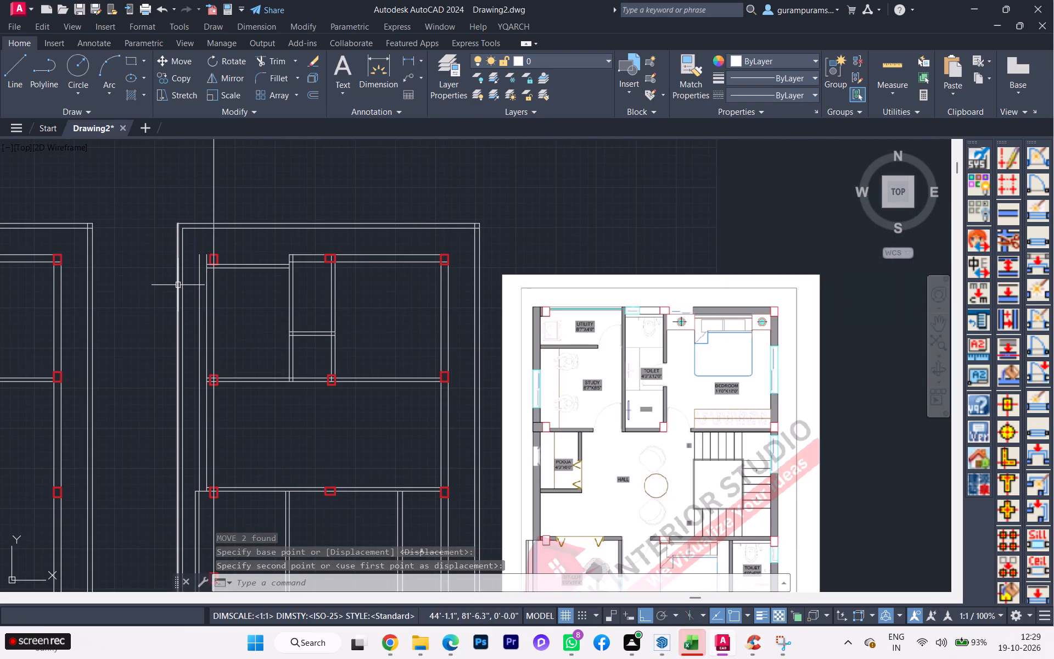
scroll(205, 252, "up", 2)
scroll(210, 263, "down", 1)
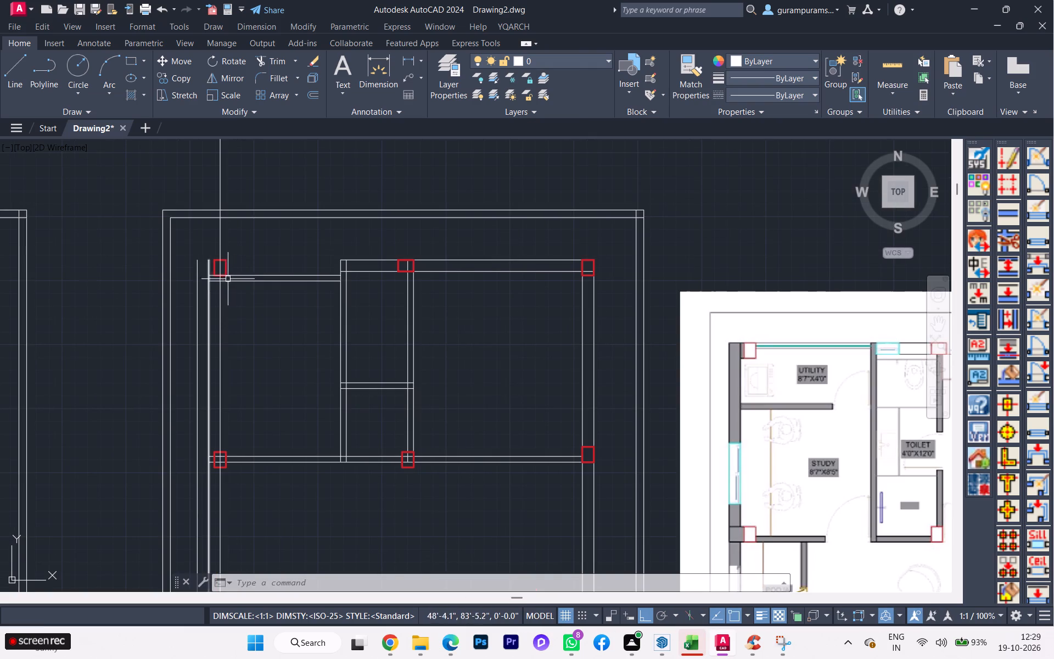
left_click(293, 311)
left_click(282, 267)
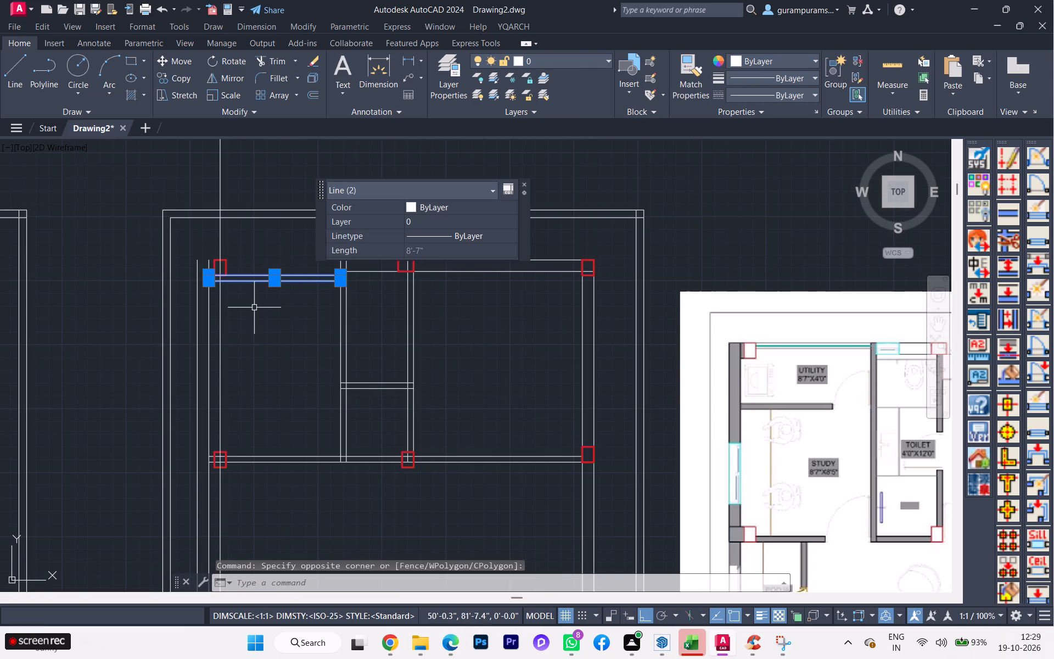
key("m")
key("Return")
scroll(341, 255, "up", 2)
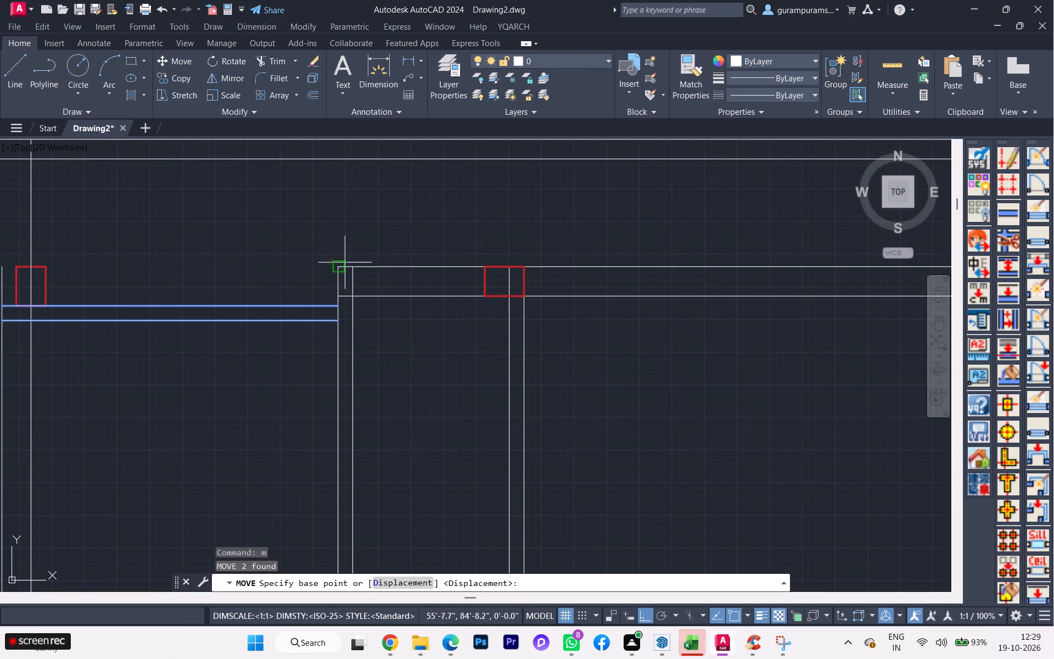
left_click(336, 304)
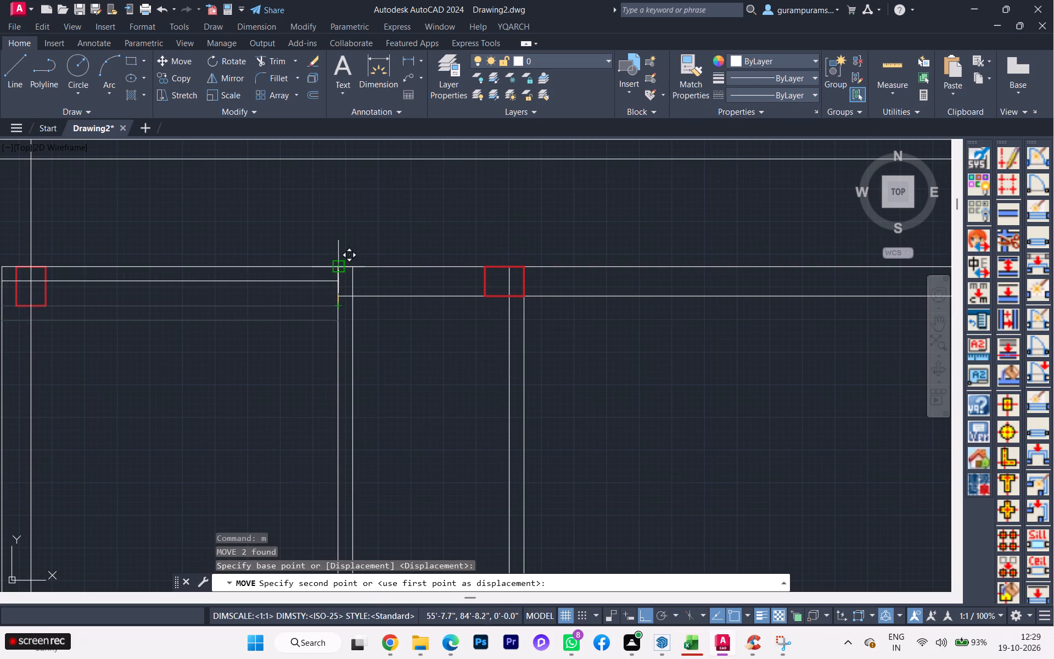
left_click(335, 267)
Extend the outer line of the utility wall past the corner column to meet the side wall's outermost line.
scroll(423, 277, "down", 2)
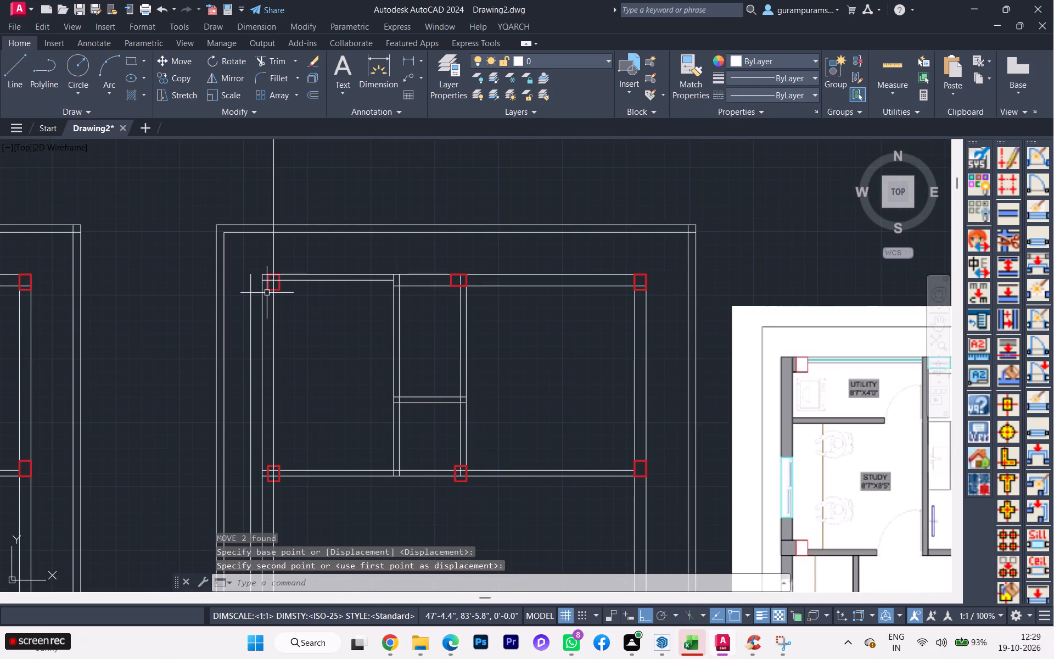
scroll(267, 275, "up", 1)
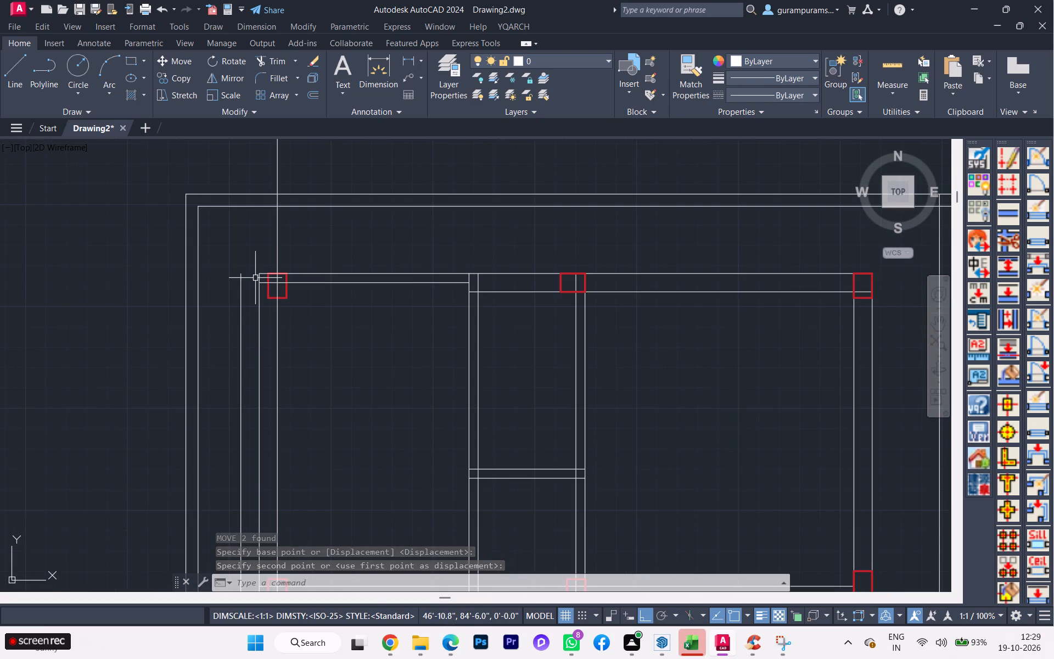
type("ex")
key("Return")
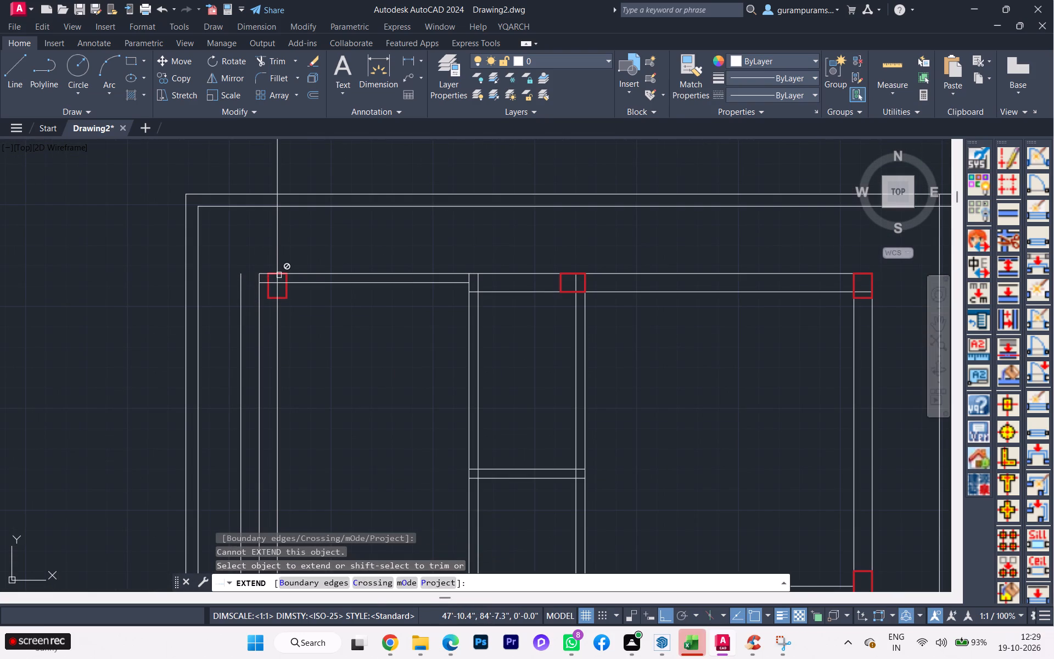
left_click(270, 273)
key("space")
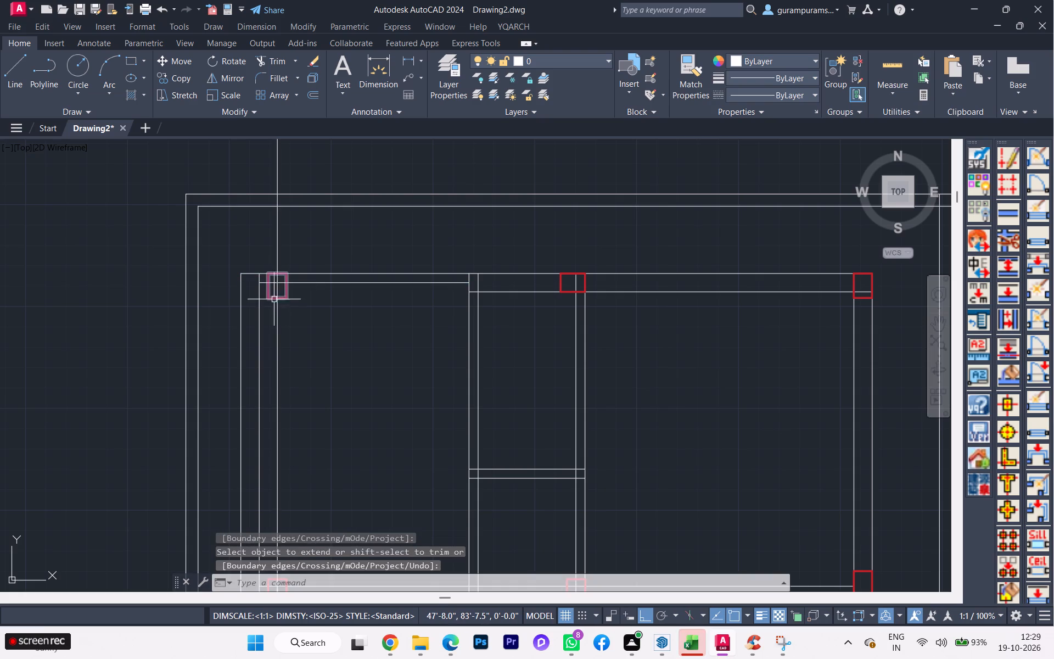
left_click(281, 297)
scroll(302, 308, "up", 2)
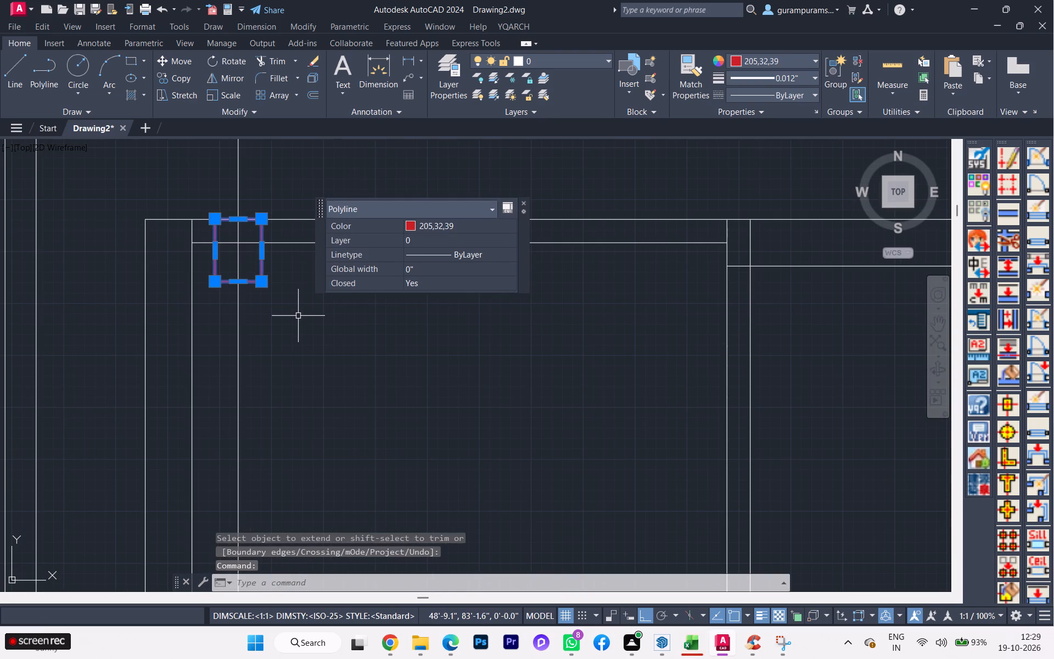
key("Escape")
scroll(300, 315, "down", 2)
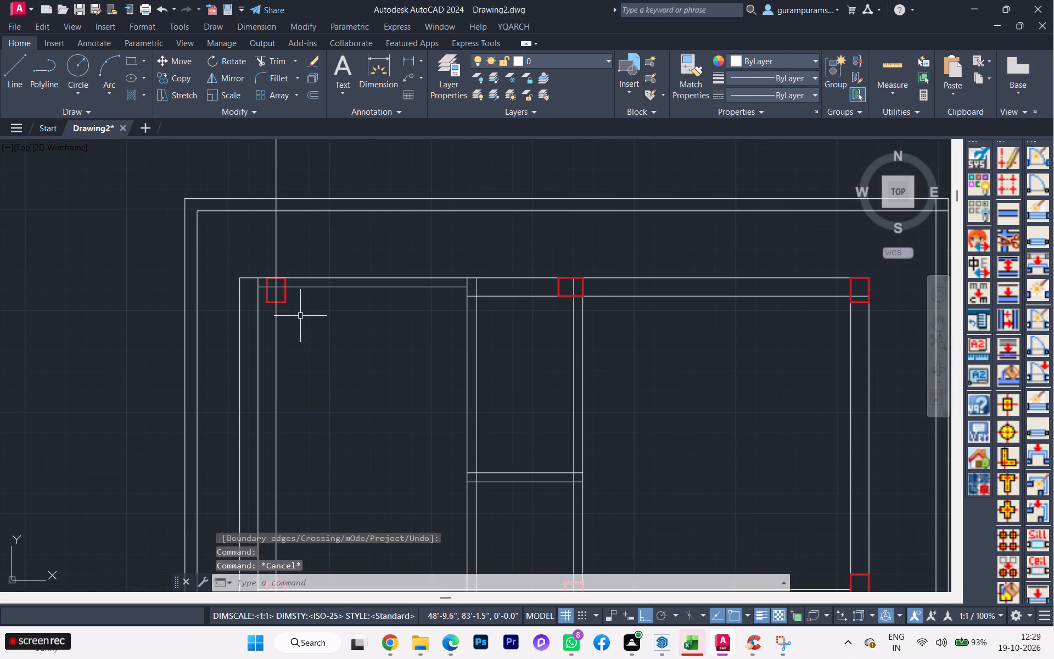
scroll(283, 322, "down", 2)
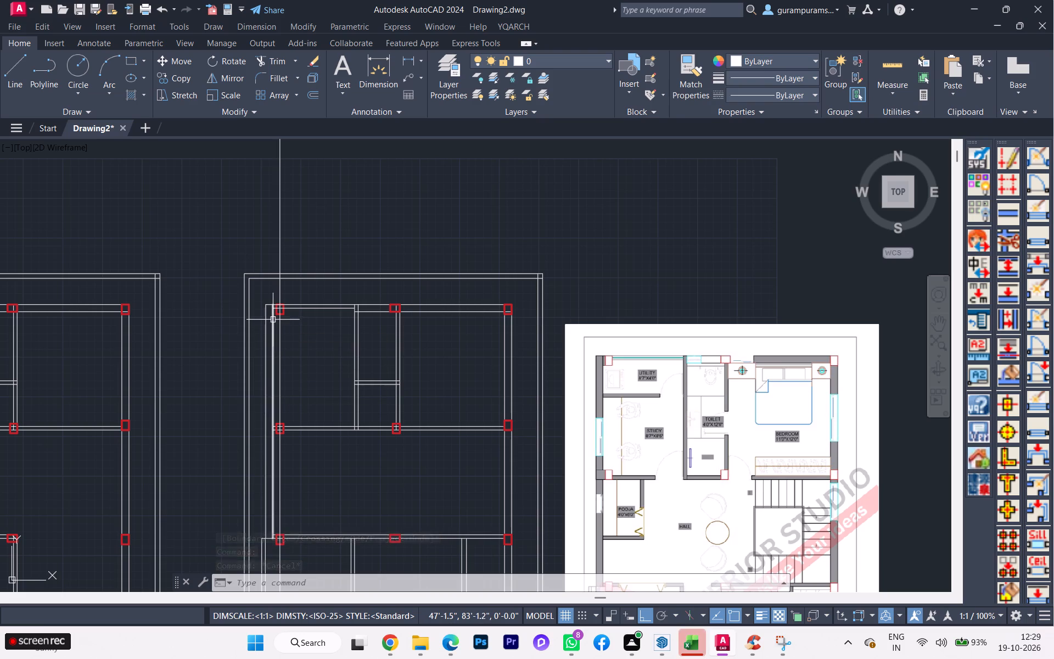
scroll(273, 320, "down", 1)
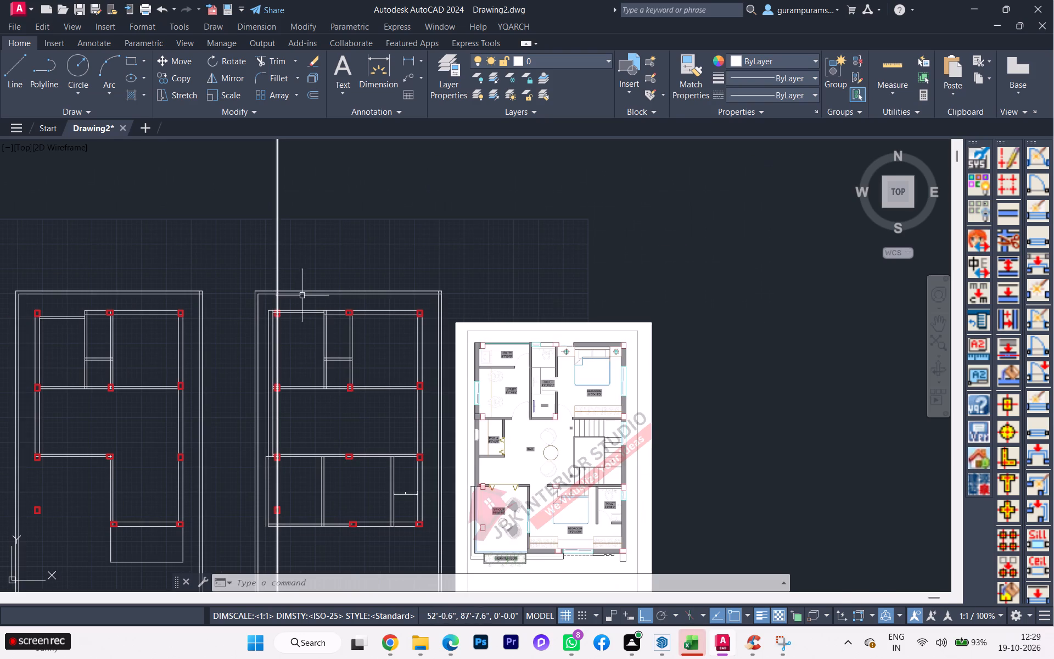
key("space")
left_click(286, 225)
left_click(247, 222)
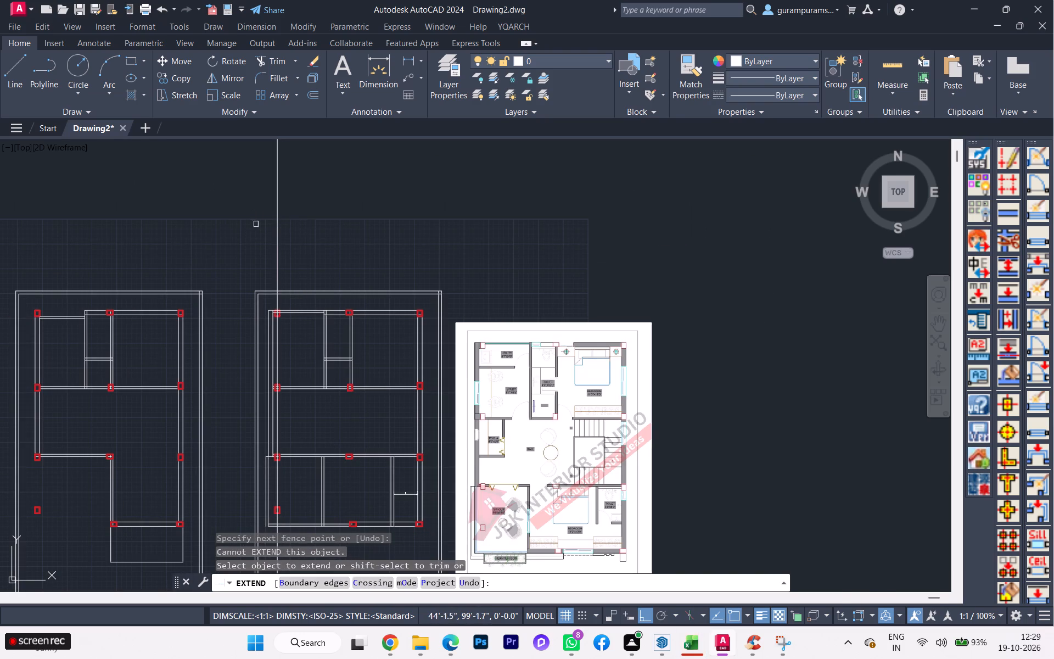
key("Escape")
Delete the long vertical guide line running through the centres of the first floor plan's outer columns.
left_click(285, 226)
left_click(263, 222)
key("Delete")
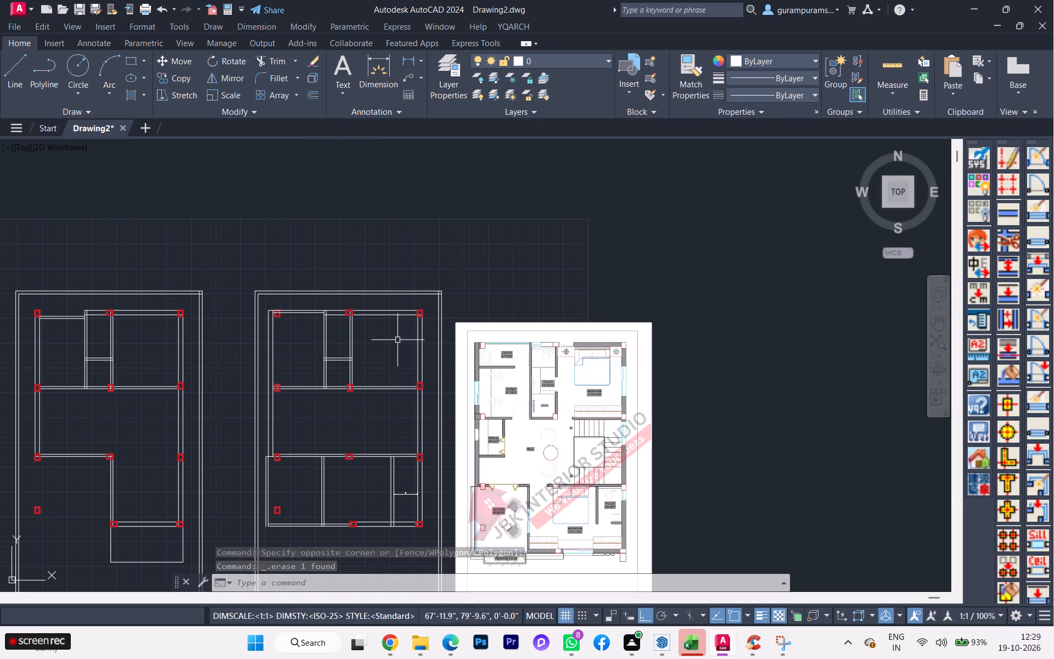
Switch to Edge, look through the Exercise 41 floor plans in the SketchUp workbook PDF, and return to AutoCAD.
scroll(523, 388, "up", 1)
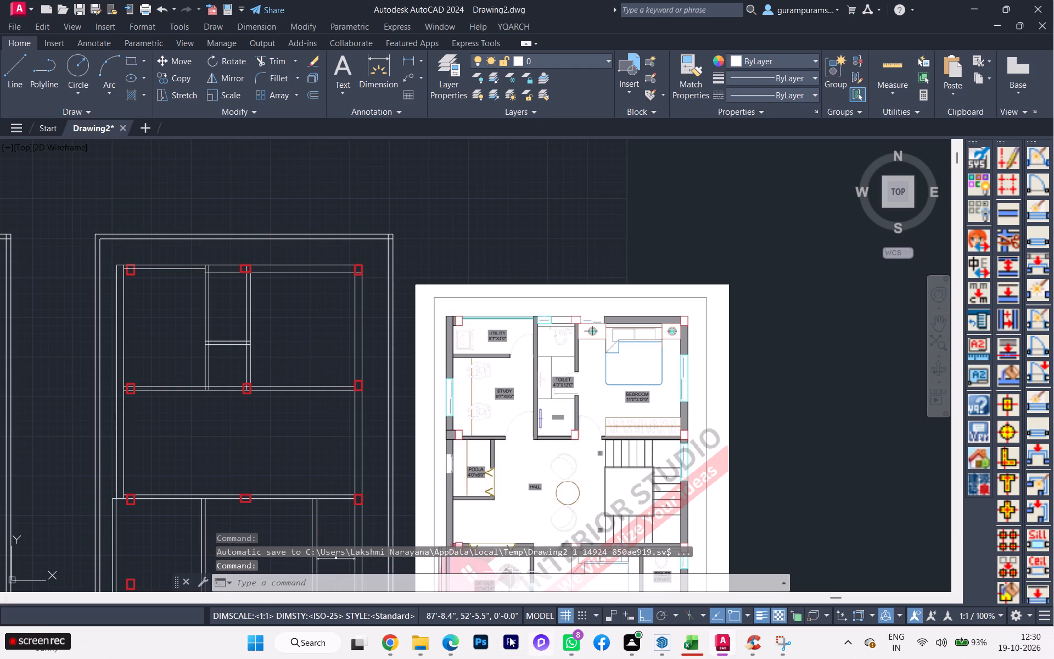
left_click(438, 641)
scroll(526, 487, "up", 1)
scroll(526, 487, "down", 1)
scroll(526, 486, "up", 11)
scroll(546, 466, "down", 1)
scroll(546, 466, "up", 12)
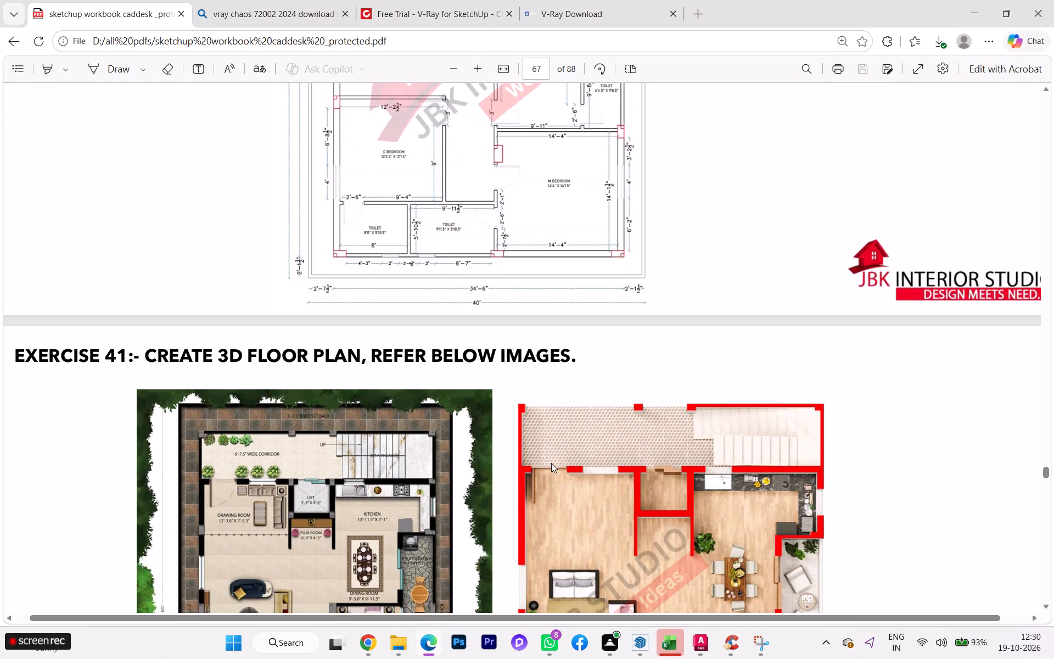
scroll(554, 470, "up", 1)
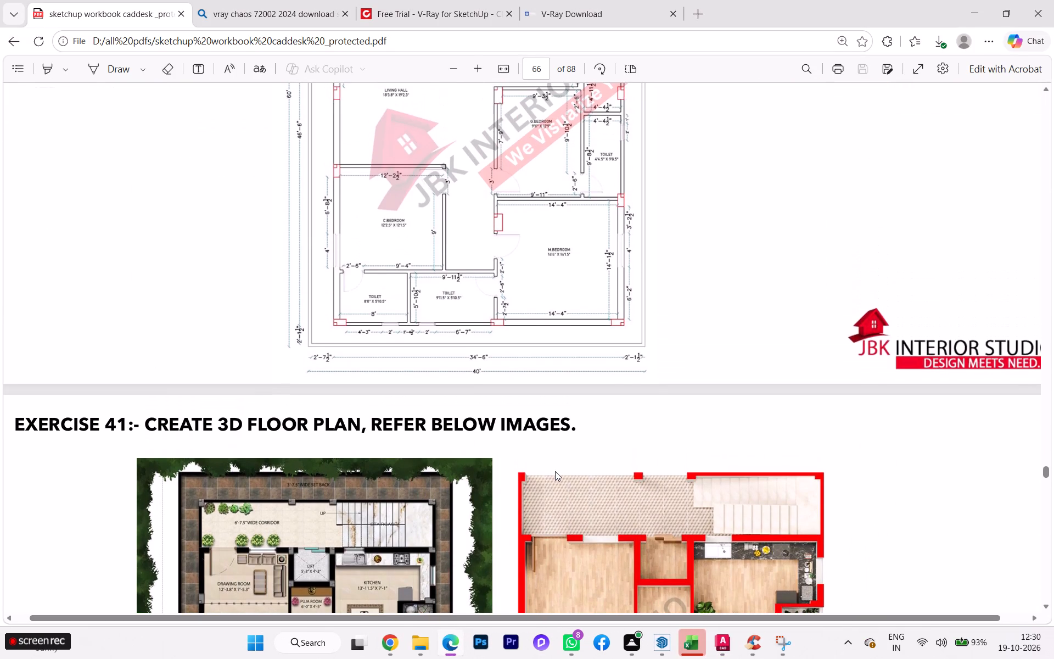
scroll(556, 471, "up", 2)
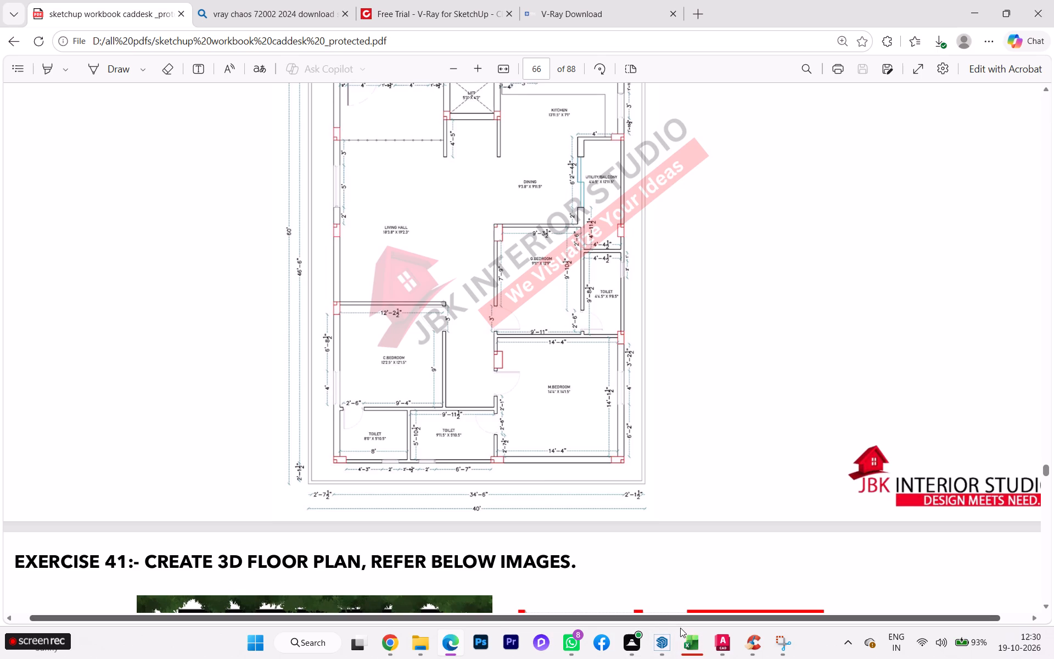
scroll(686, 512, "up", 2)
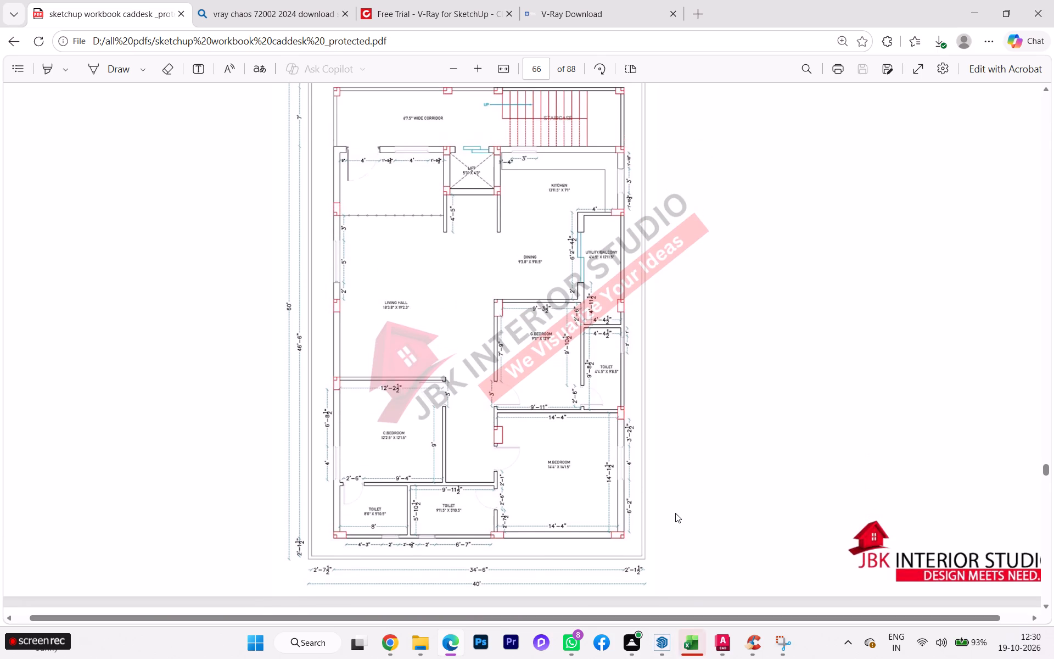
scroll(675, 513, "up", 1)
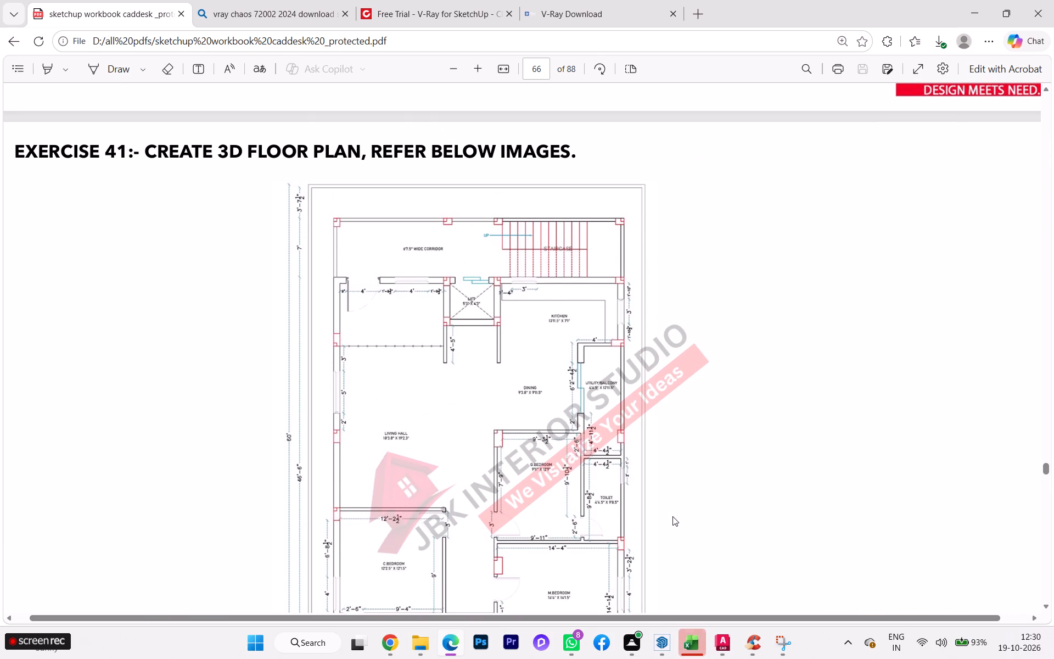
scroll(675, 519, "down", 2)
left_click(727, 583)
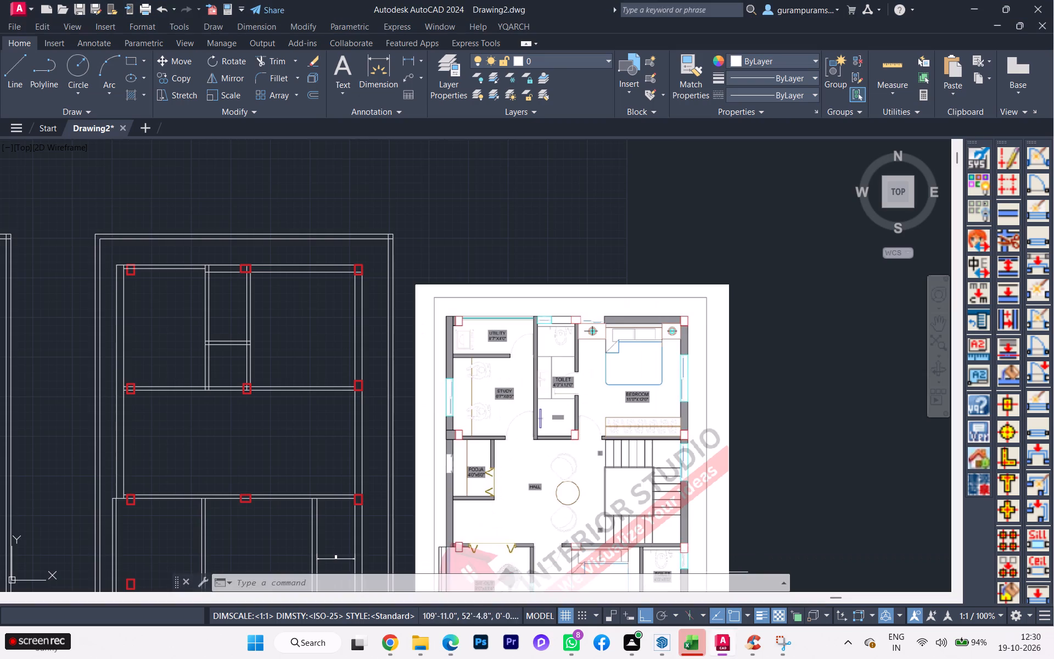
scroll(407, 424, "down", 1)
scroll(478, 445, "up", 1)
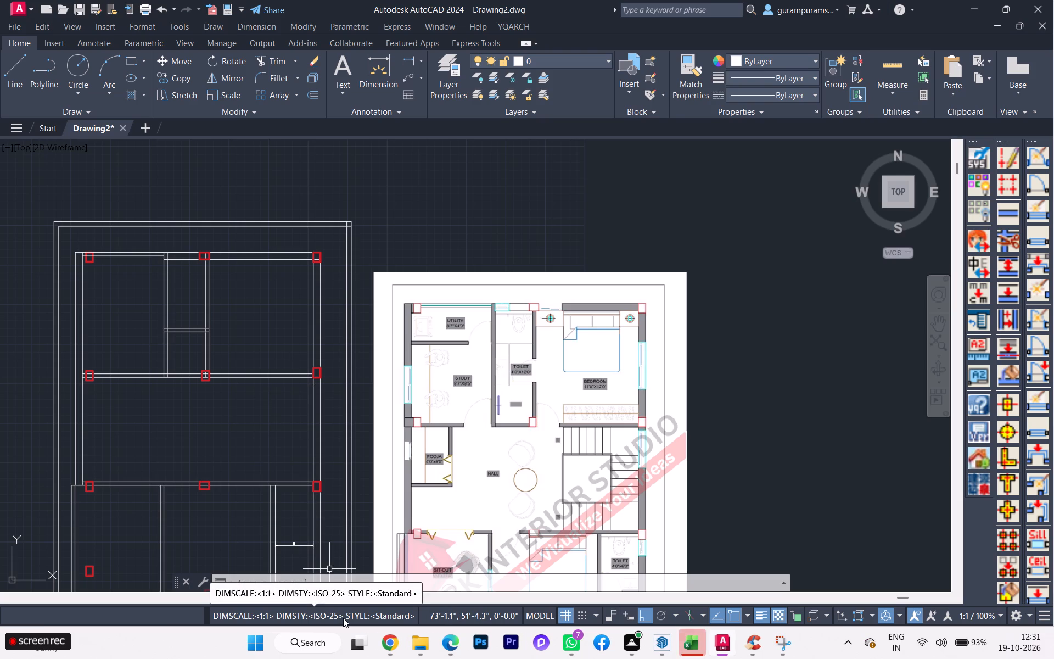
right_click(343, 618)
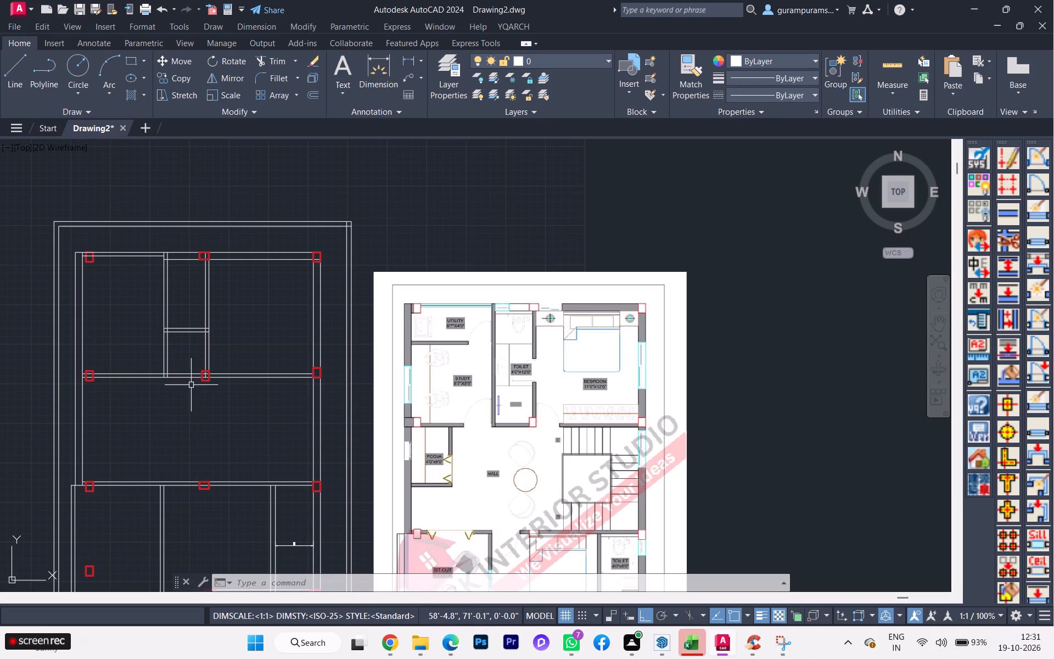
Trim the wall line pieces lying inside the column where the first floor toilet wall meets the hall wall.
scroll(190, 376, "up", 3)
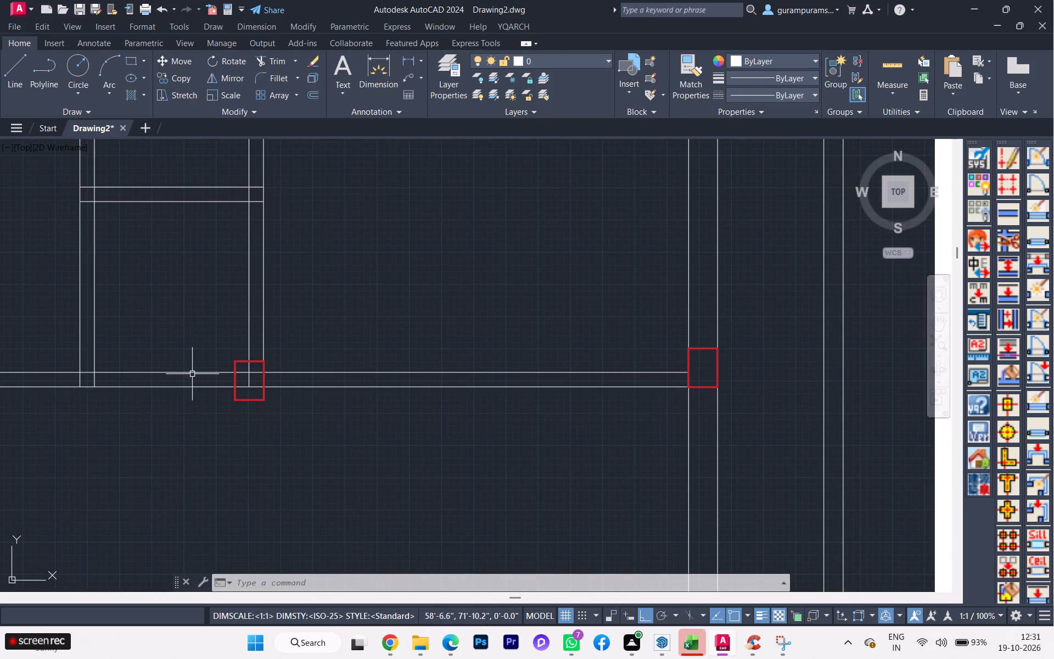
key("t")
key("r")
key("Return")
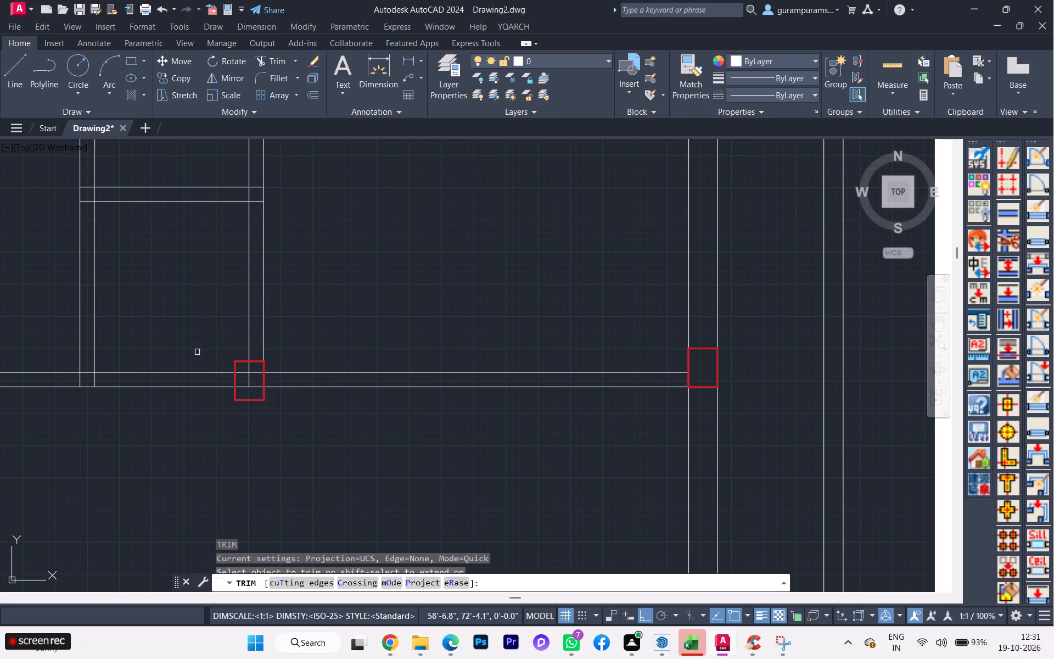
left_click(249, 384)
left_click(246, 373)
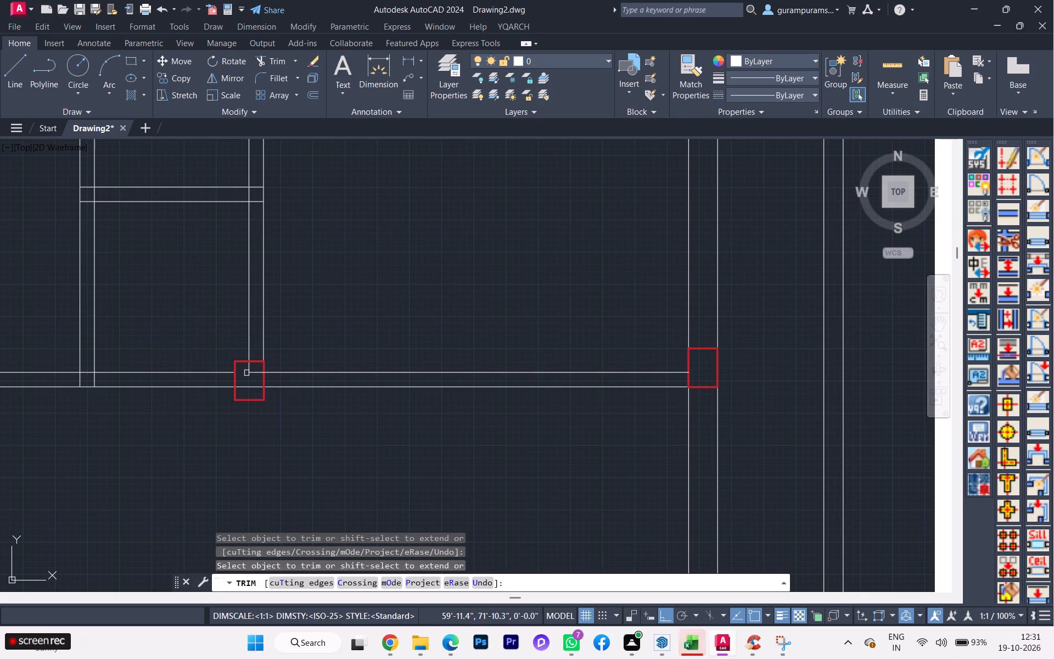
left_click(248, 368)
left_click(250, 372)
left_click(243, 388)
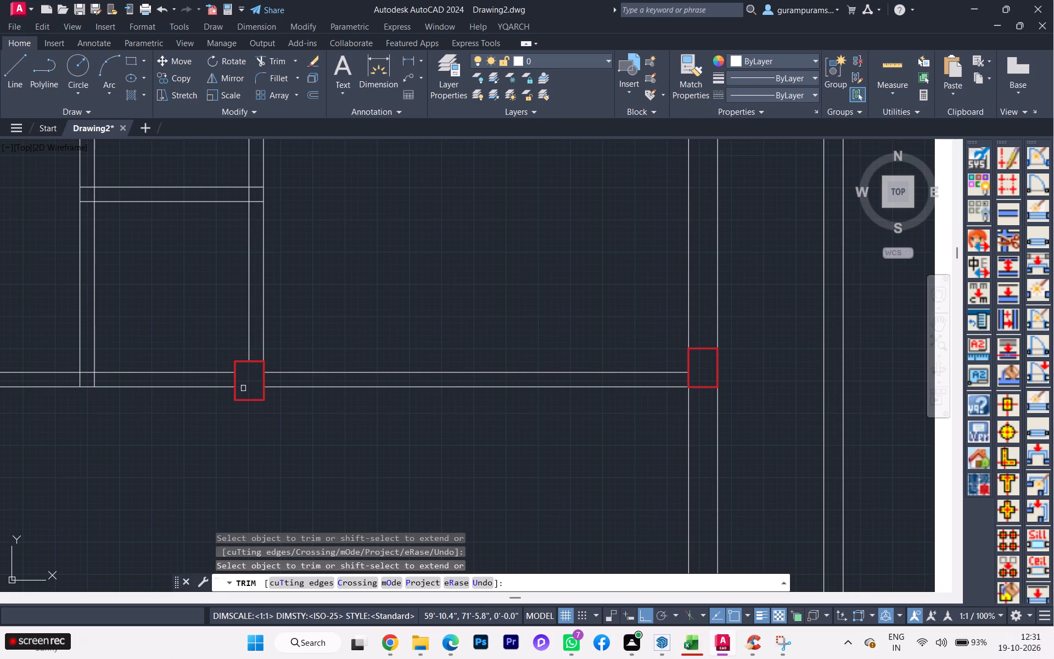
Trim both wall lines inside the outer column where the wall between study and hall meets the side wall.
scroll(301, 358, "down", 2)
scroll(372, 356, "down", 1)
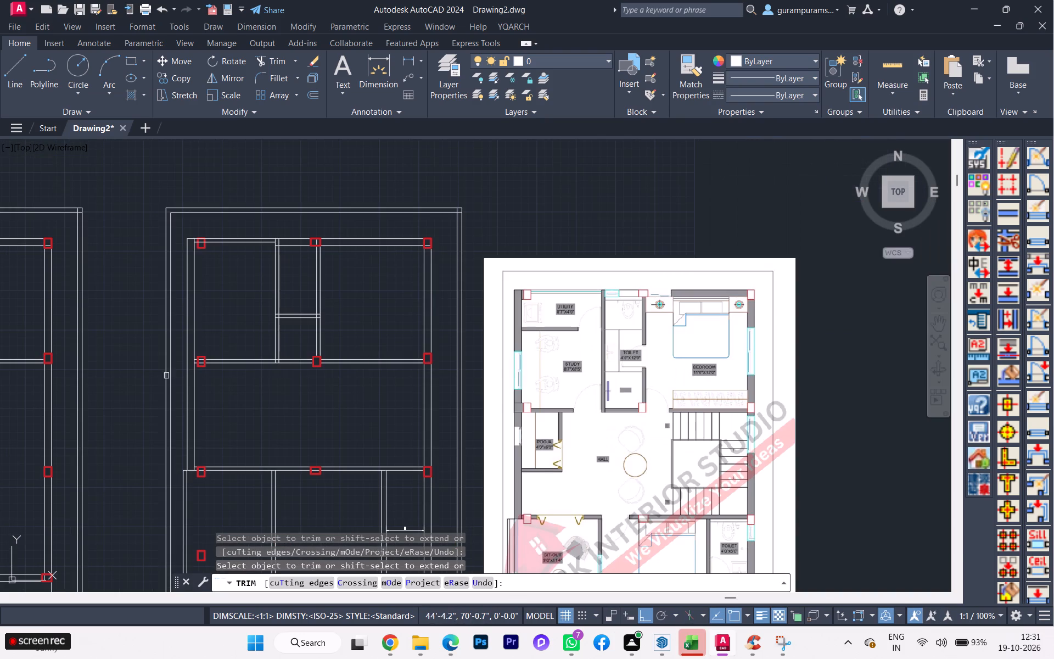
scroll(187, 376, "up", 5)
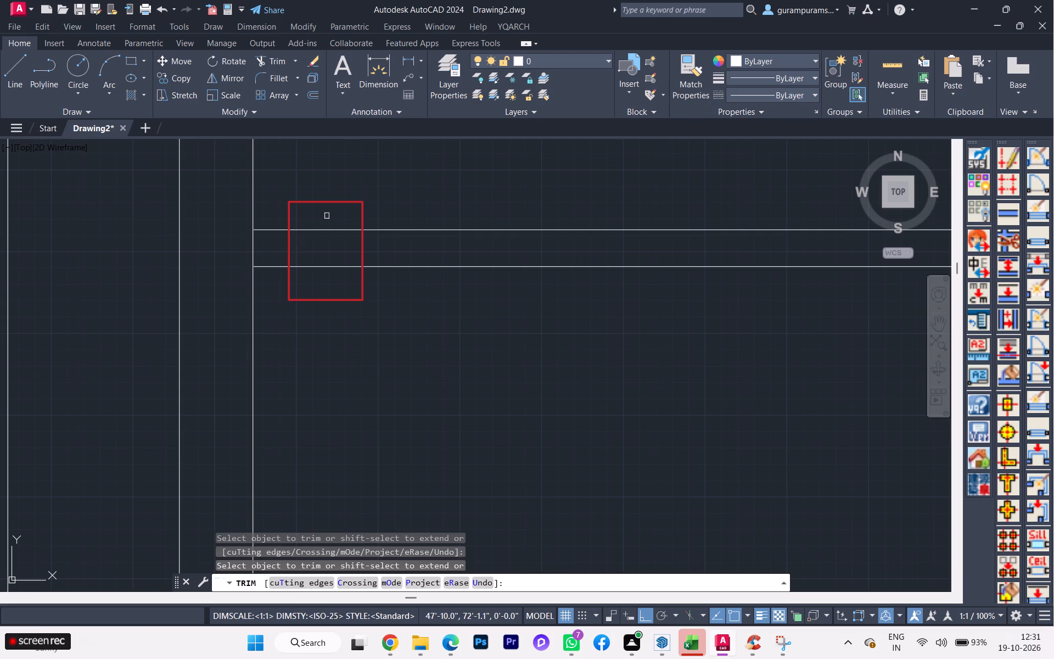
left_click(329, 210)
left_click(319, 282)
Trim the inner line of the utility's outer wall inside the first floor's utility corner column.
scroll(376, 286, "down", 2)
scroll(385, 330, "down", 2)
scroll(386, 334, "up", 1)
scroll(386, 334, "down", 1)
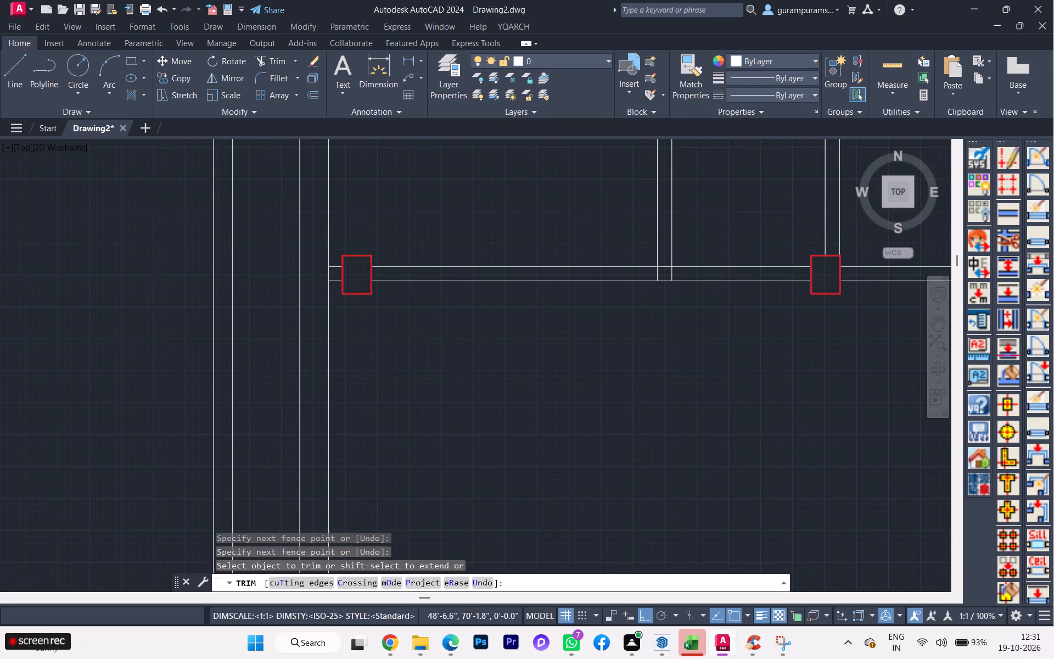
scroll(386, 334, "down", 2)
scroll(400, 242, "up", 3)
scroll(337, 291, "up", 2)
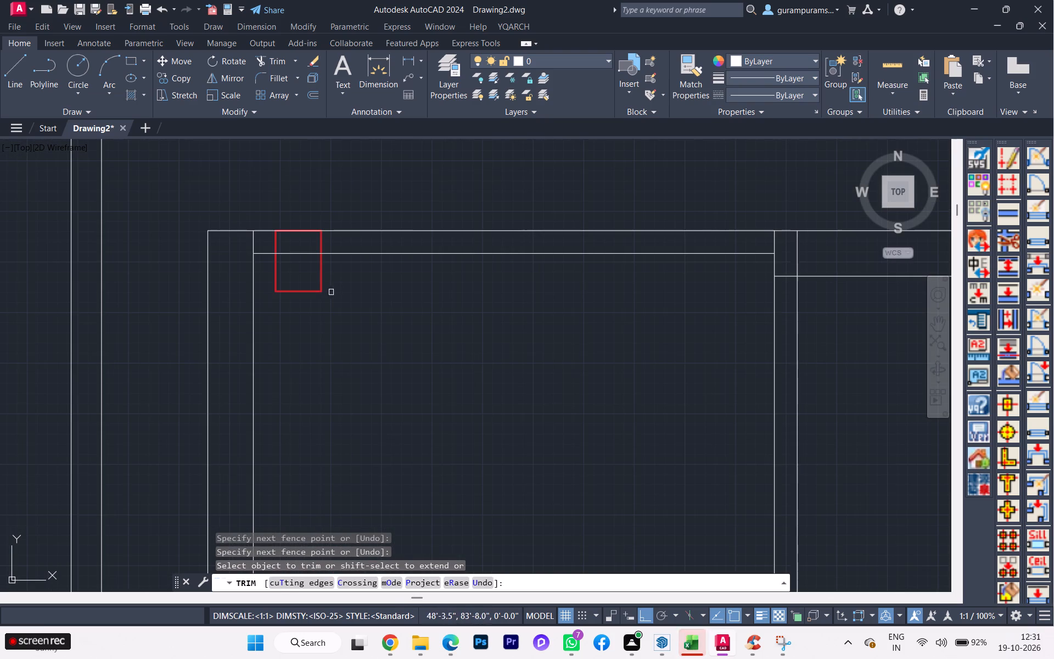
left_click(292, 254)
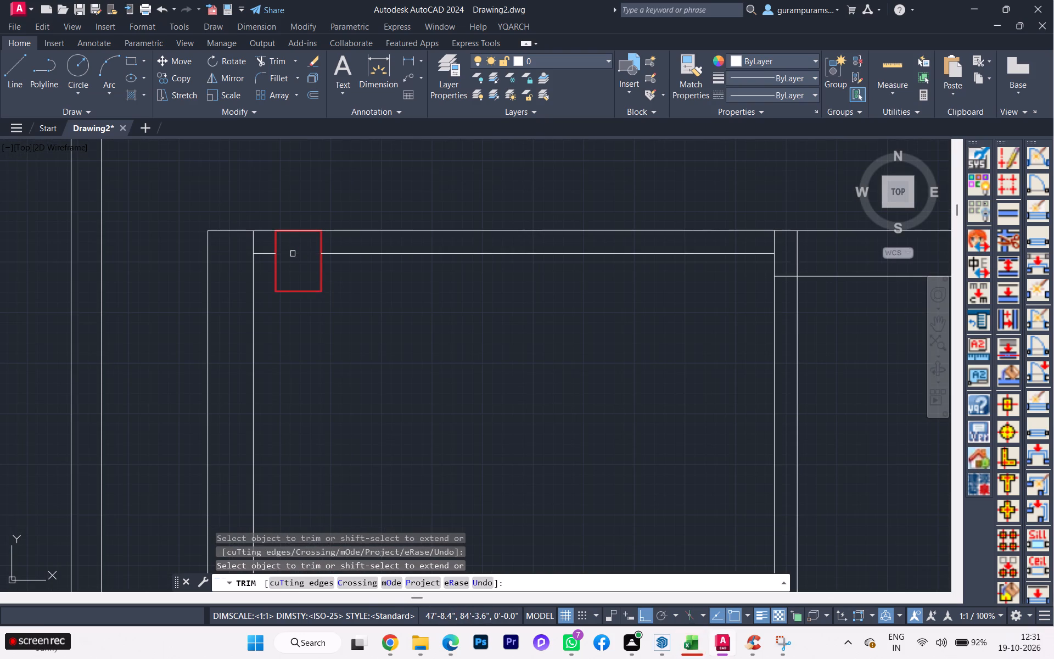
scroll(524, 266, "down", 3)
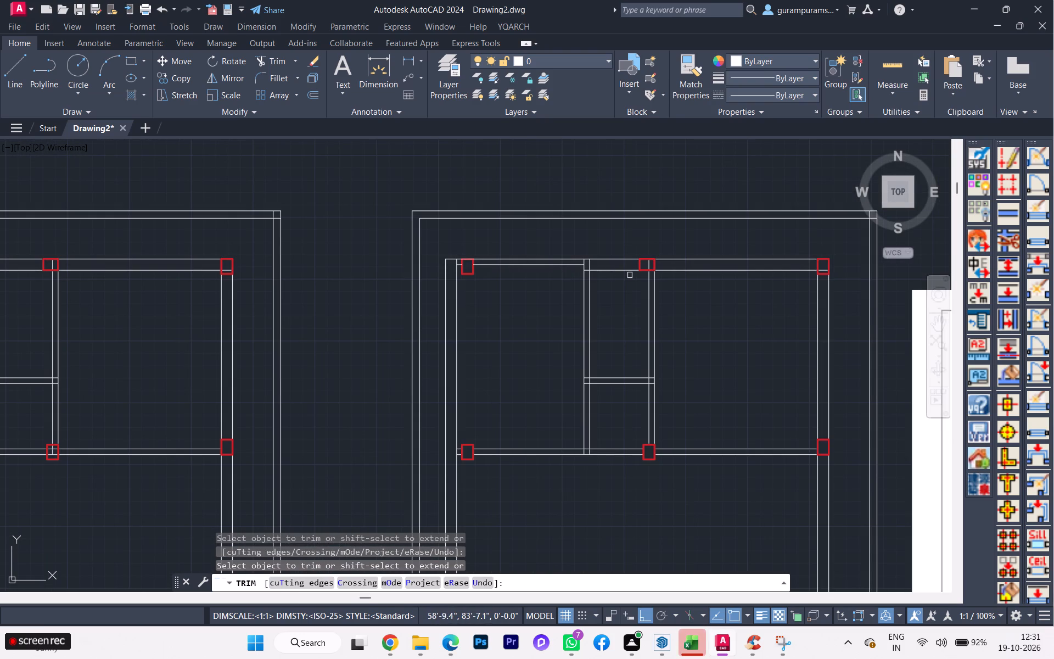
scroll(467, 274, "down", 2)
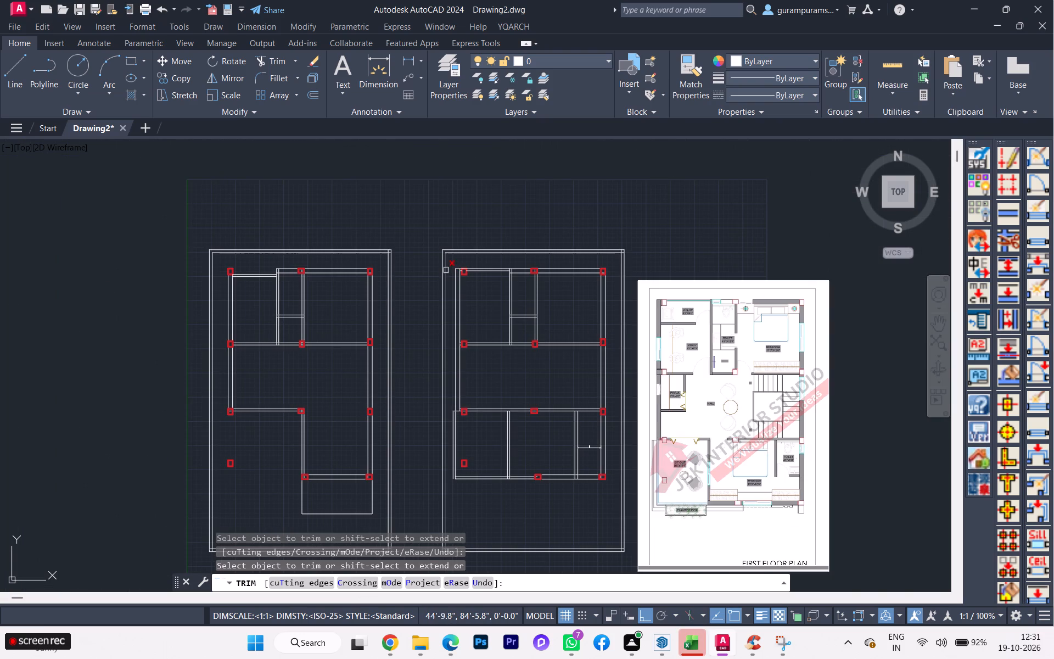
scroll(462, 268, "up", 5)
left_click(457, 274)
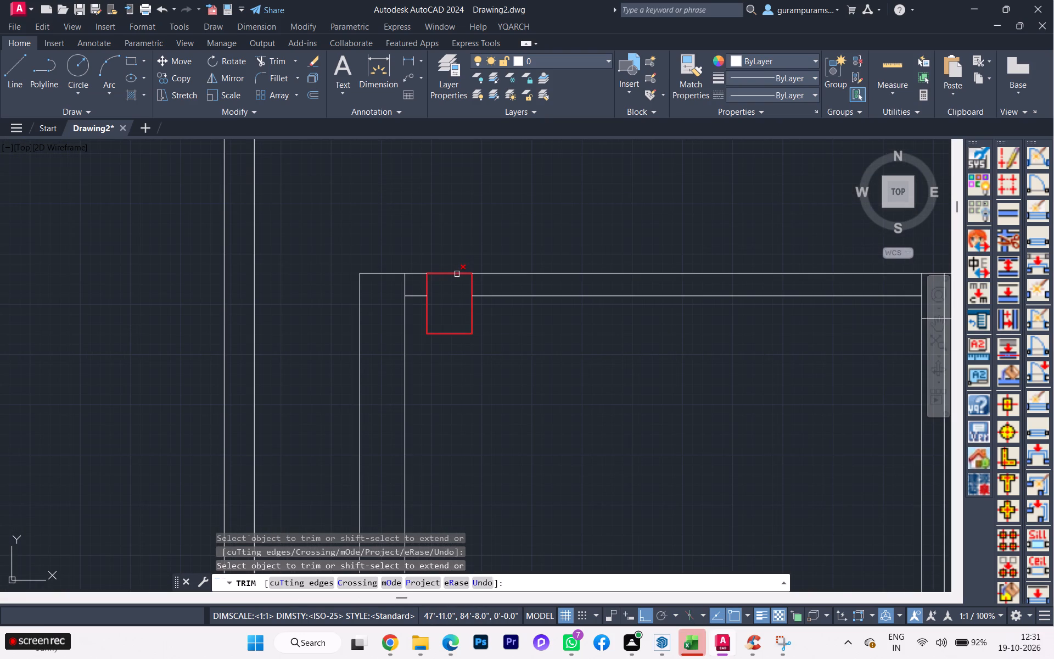
Trim the toilet partition line inside the column on the first floor's outer wall between toilet and bedroom.
scroll(420, 281, "up", 1)
scroll(421, 282, "down", 2)
scroll(489, 413, "down", 1)
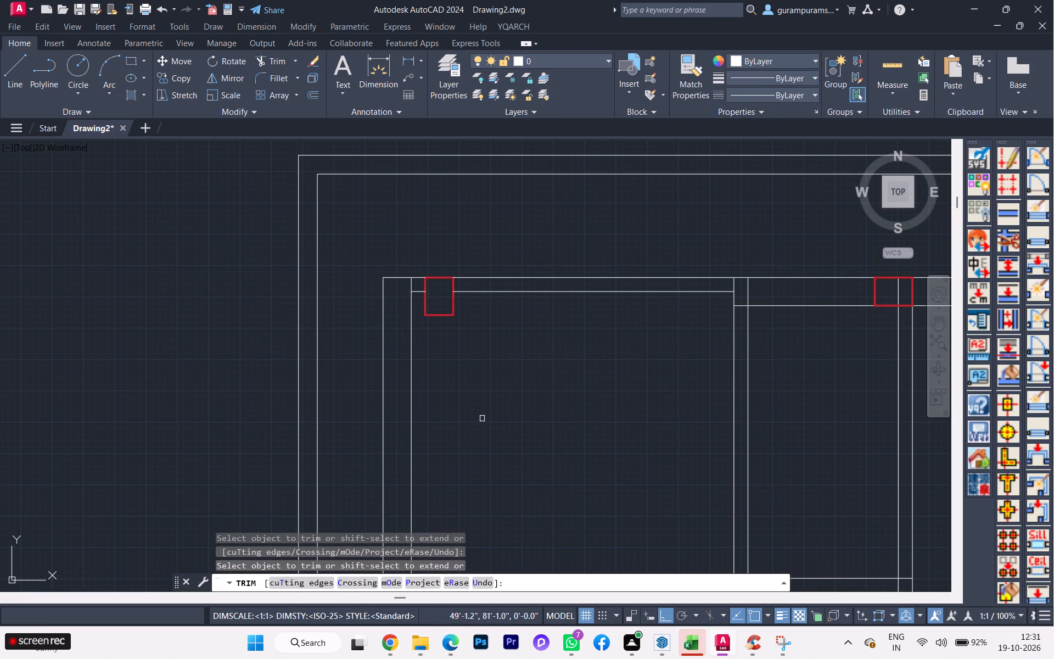
scroll(489, 413, "down", 1)
scroll(648, 378, "up", 3)
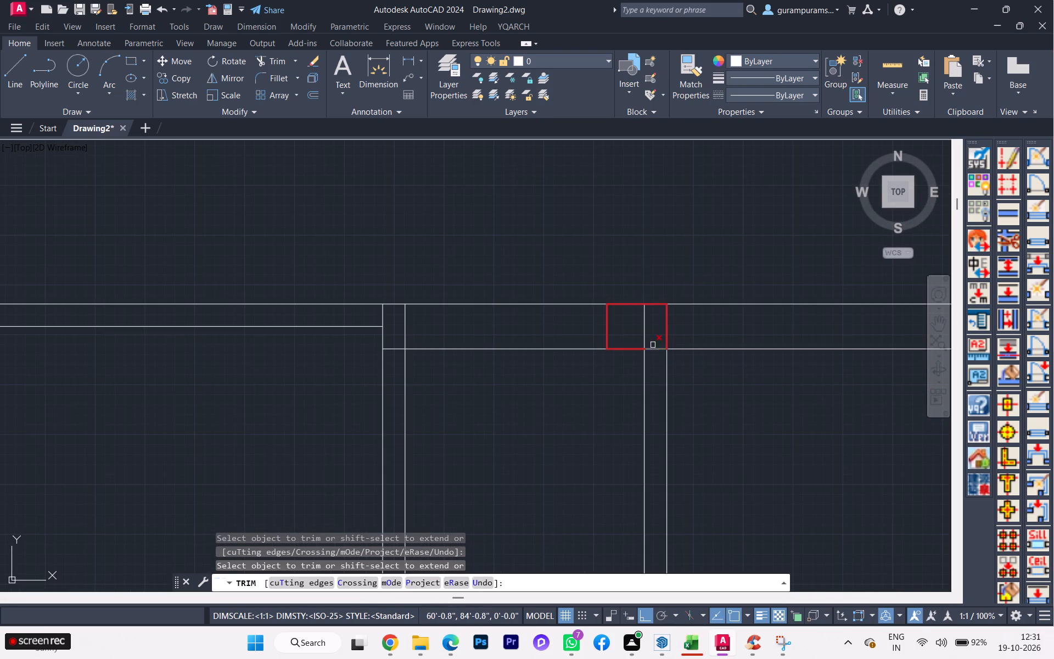
left_click(644, 335)
scroll(504, 319, "down", 4)
scroll(725, 332, "up", 3)
left_click(644, 304)
scroll(637, 295, "down", 5)
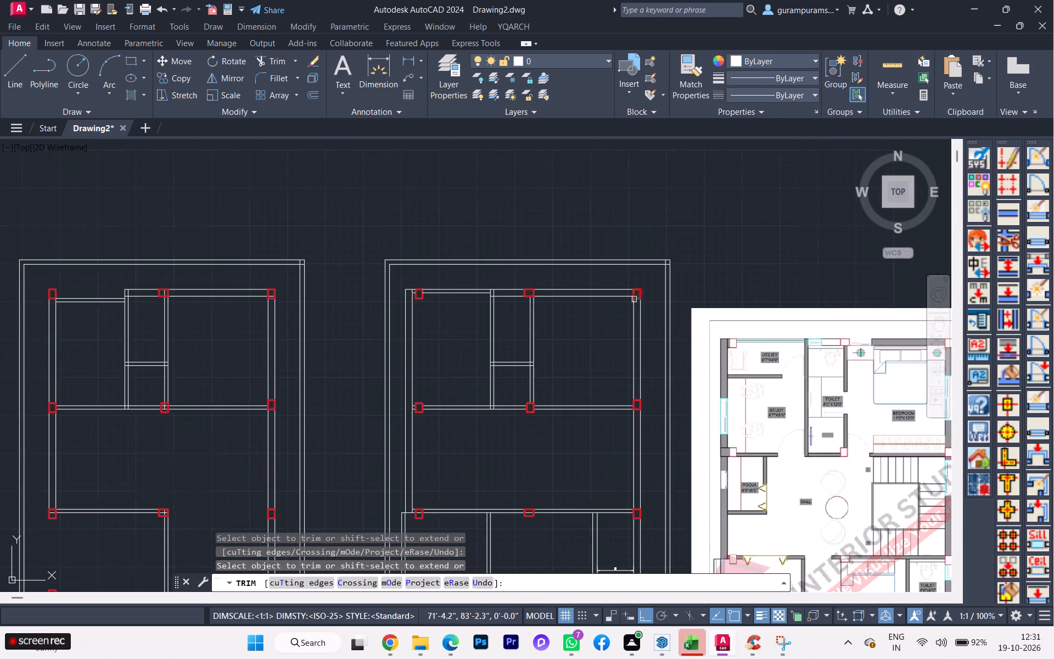
In the ground floor plan, trim the partition line inside the toilet's outer wall column and clean up the adjacent wall corner.
scroll(279, 288, "up", 3)
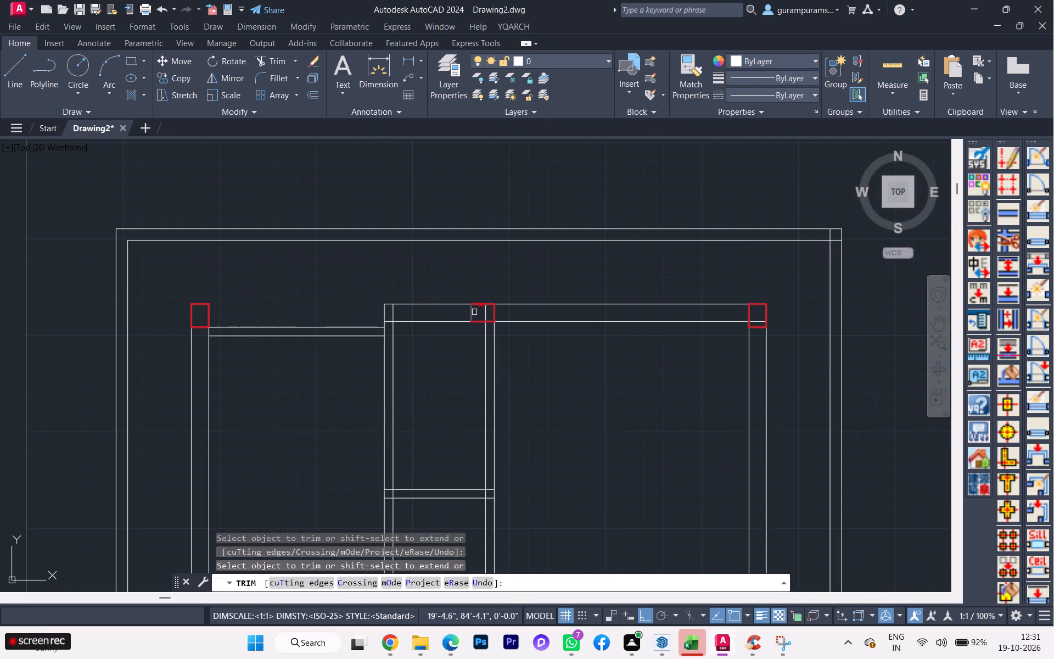
left_click(485, 309)
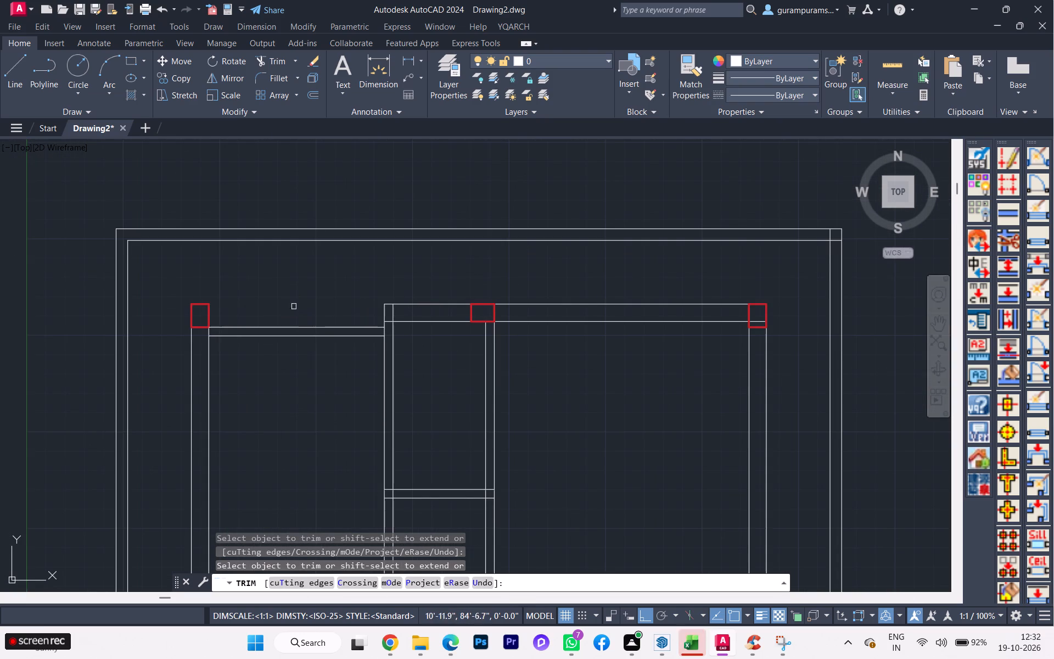
left_click(394, 313)
scroll(381, 321, "up", 2)
left_click(396, 318)
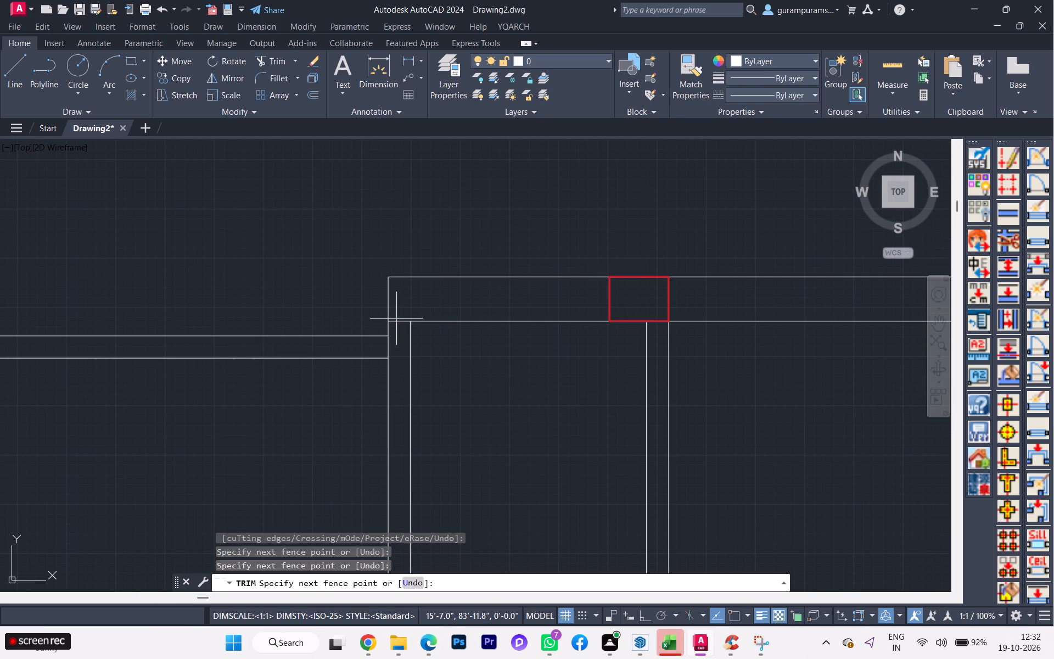
left_click(399, 325)
Trim the wall line inside the middle column of the first floor wall between the hall and the front rooms.
scroll(373, 342, "down", 1)
scroll(326, 353, "down", 5)
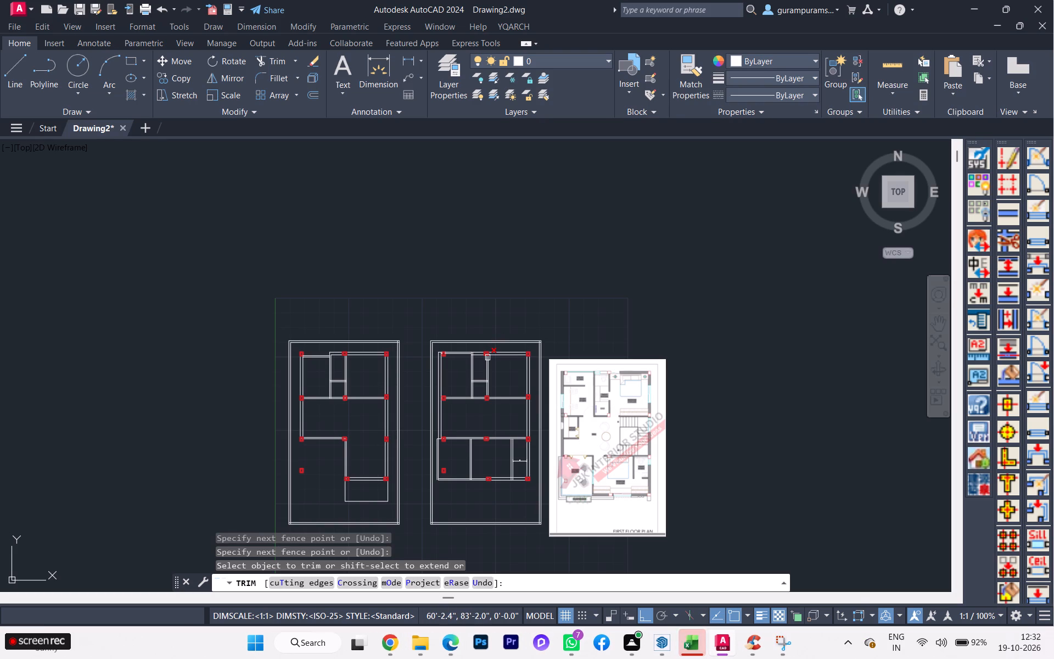
scroll(487, 358, "up", 2)
scroll(571, 354, "up", 2)
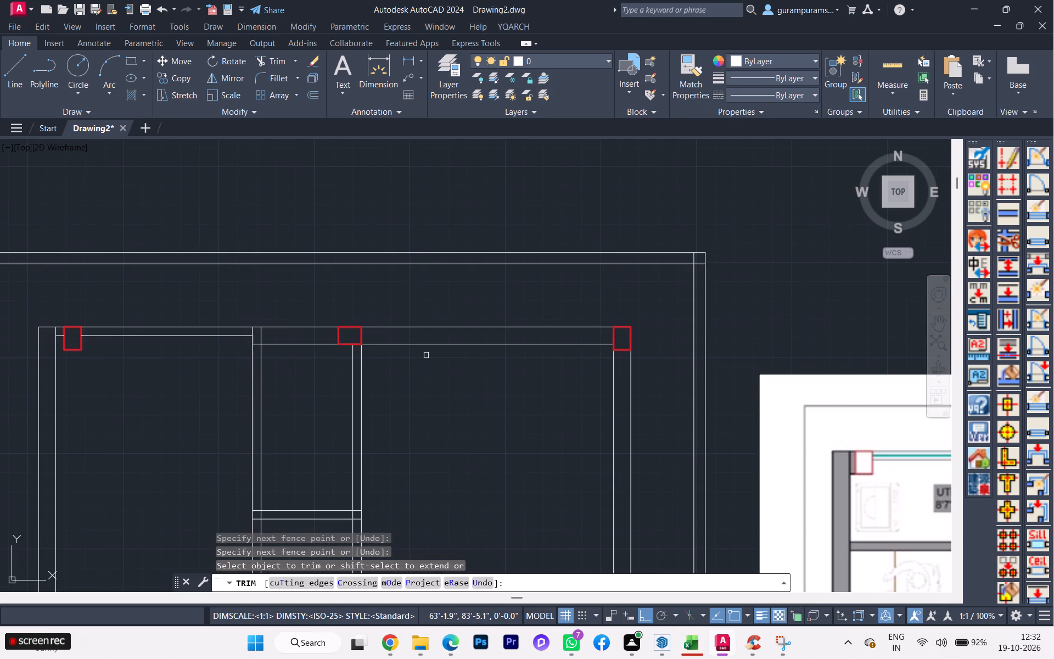
scroll(415, 359, "down", 3)
scroll(418, 450, "up", 3)
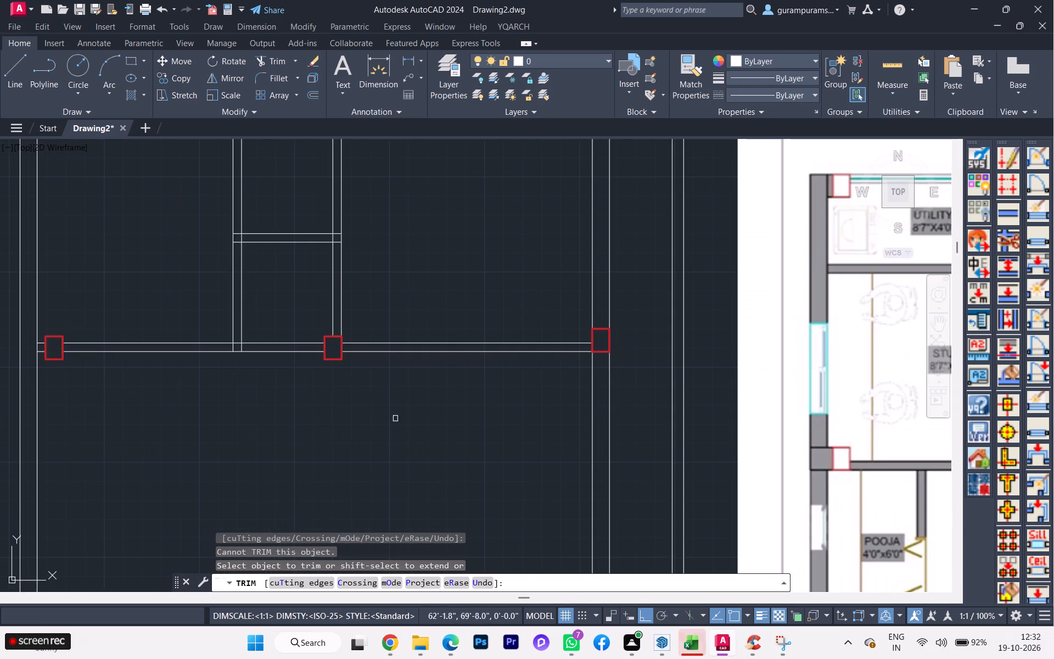
scroll(387, 389, "down", 2)
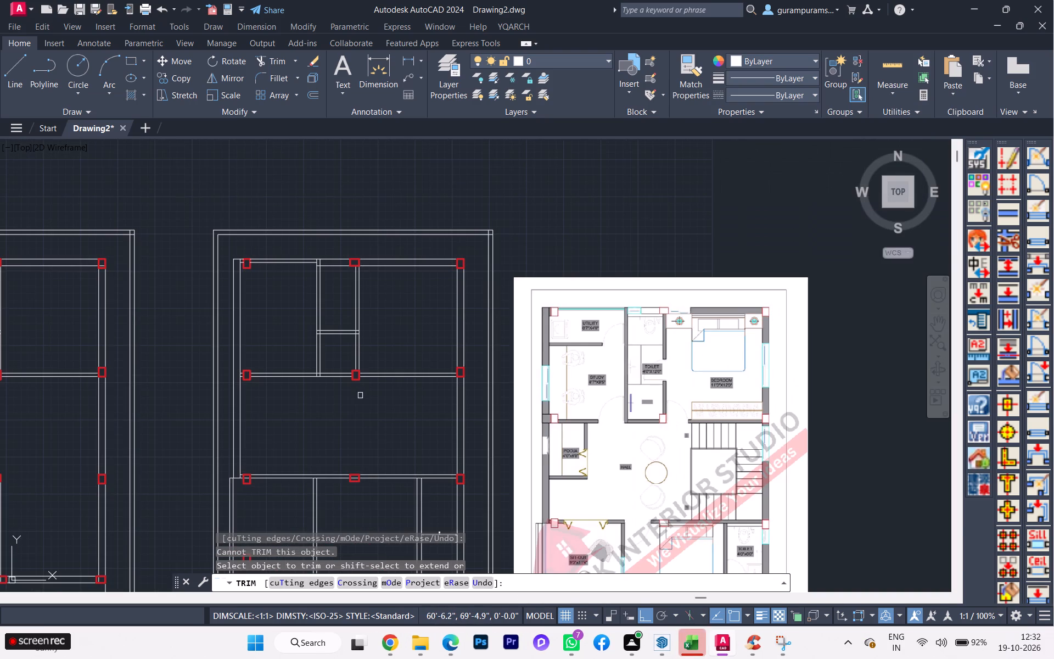
scroll(360, 494, "up", 2)
scroll(359, 485, "down", 2)
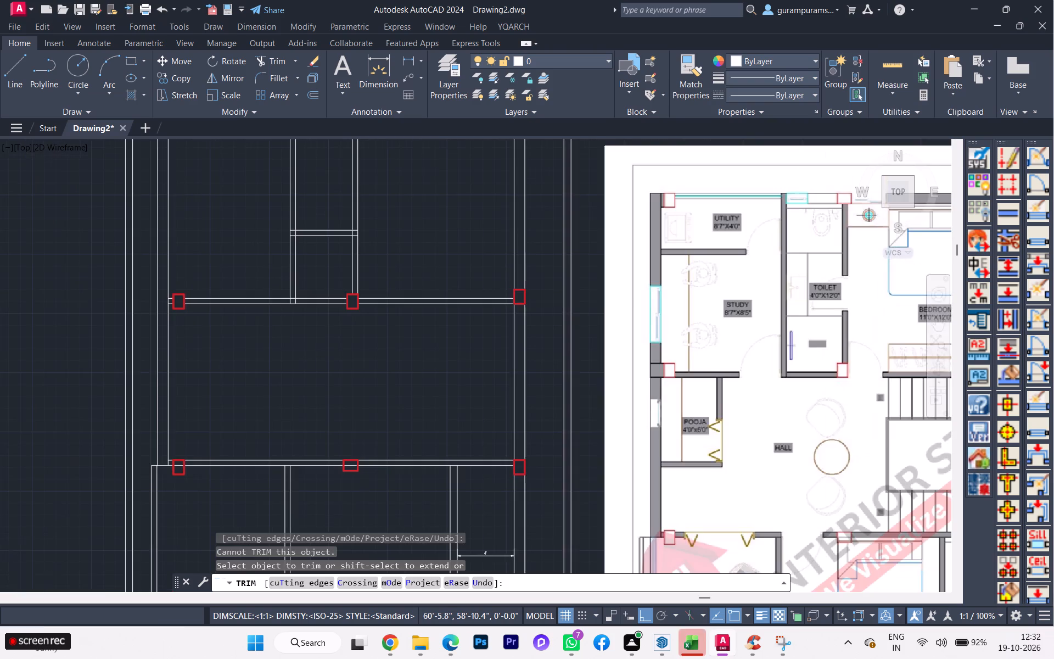
scroll(359, 483, "up", 2)
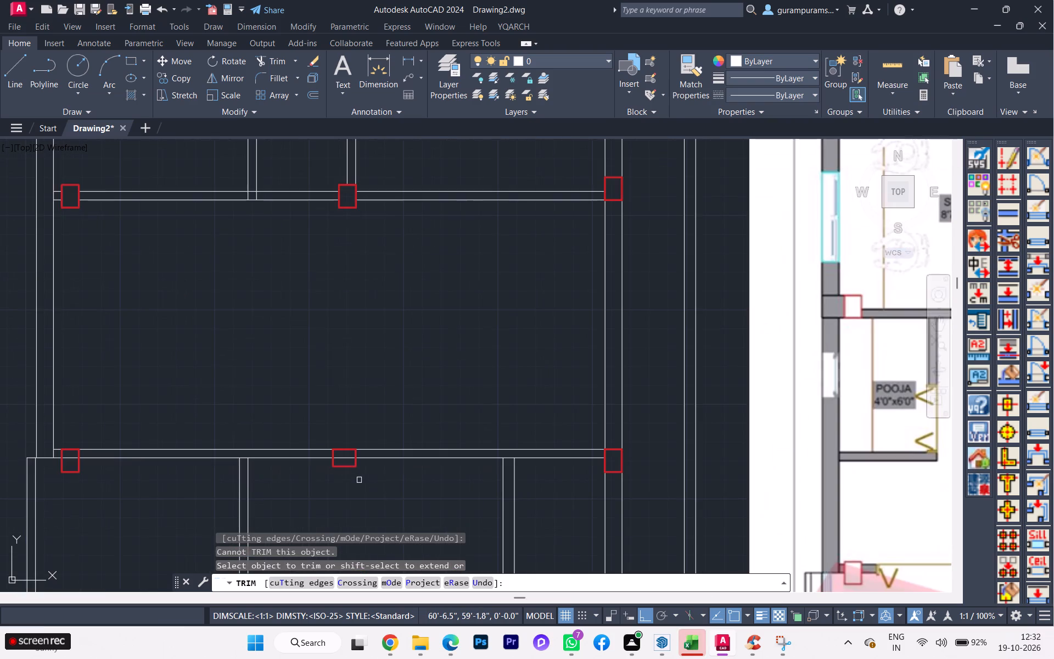
scroll(354, 459, "up", 2)
left_click(340, 459)
scroll(354, 444, "down", 2)
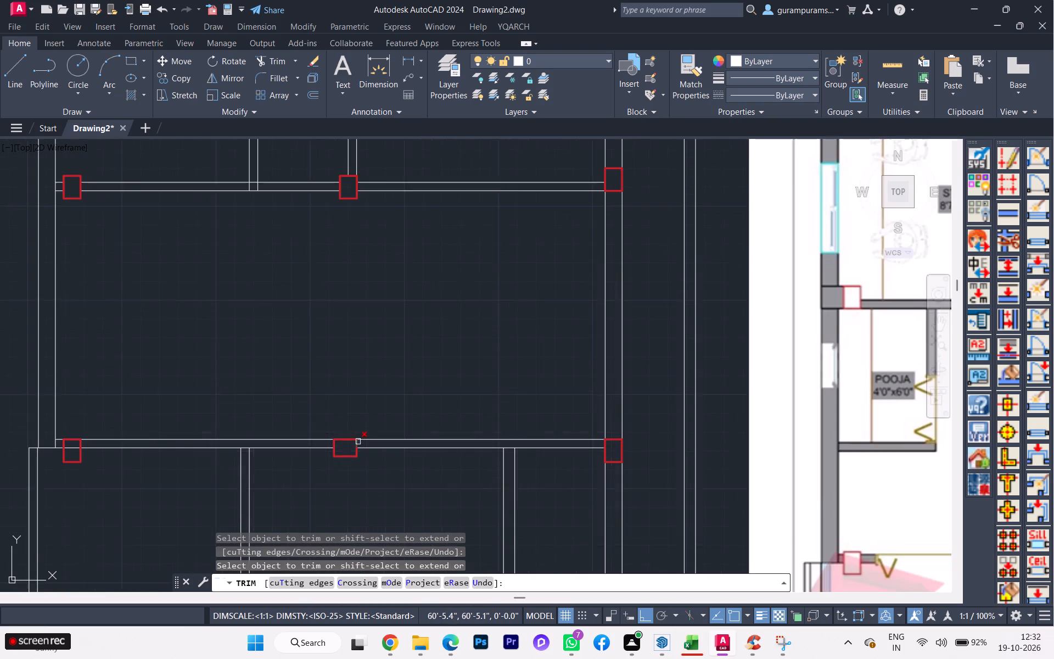
Trim the wall line inside the sit-out's outer column on the same hall wall.
scroll(358, 442, "down", 1)
scroll(195, 456, "up", 2)
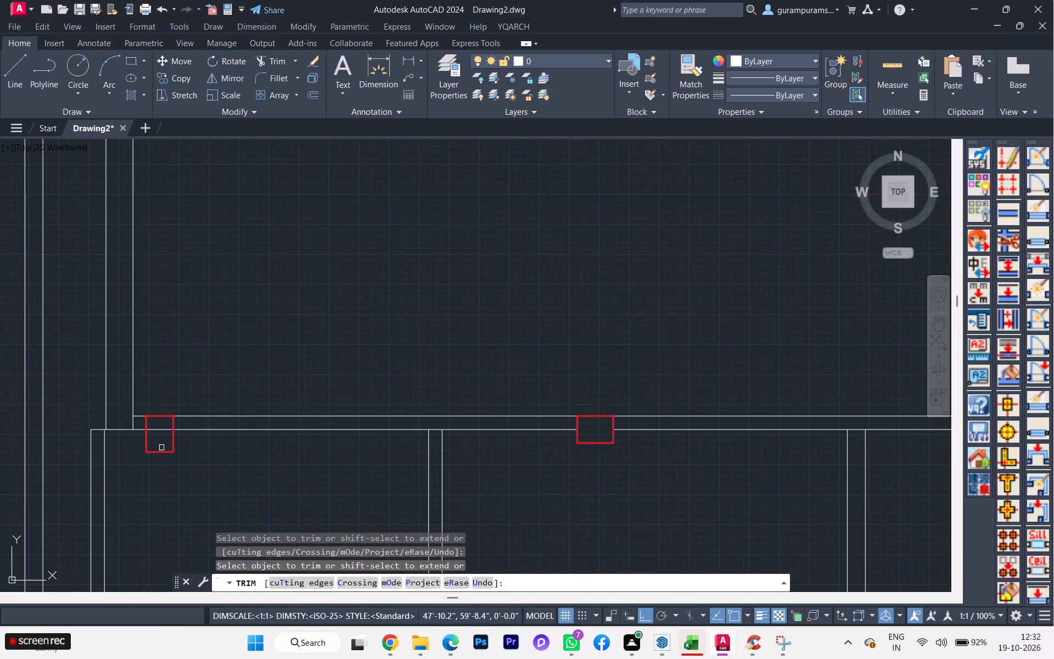
scroll(162, 440, "up", 1)
left_click(156, 423)
scroll(162, 415, "down", 1)
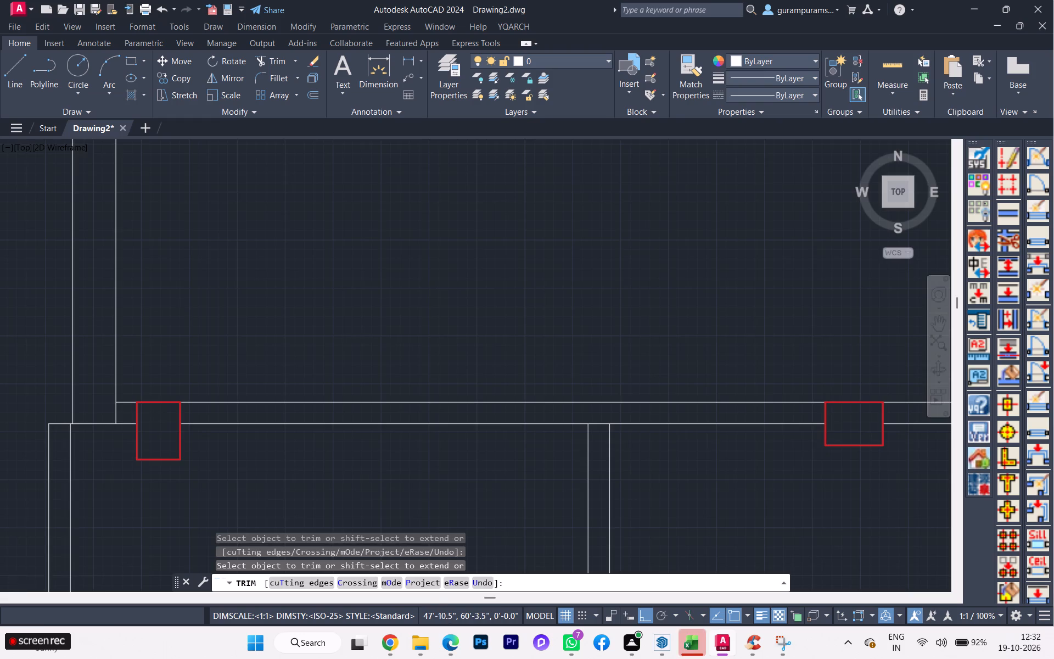
Trim the inner wall lines inside the middle and toilet-side corner columns of the first floor's front wall.
scroll(163, 415, "down", 3)
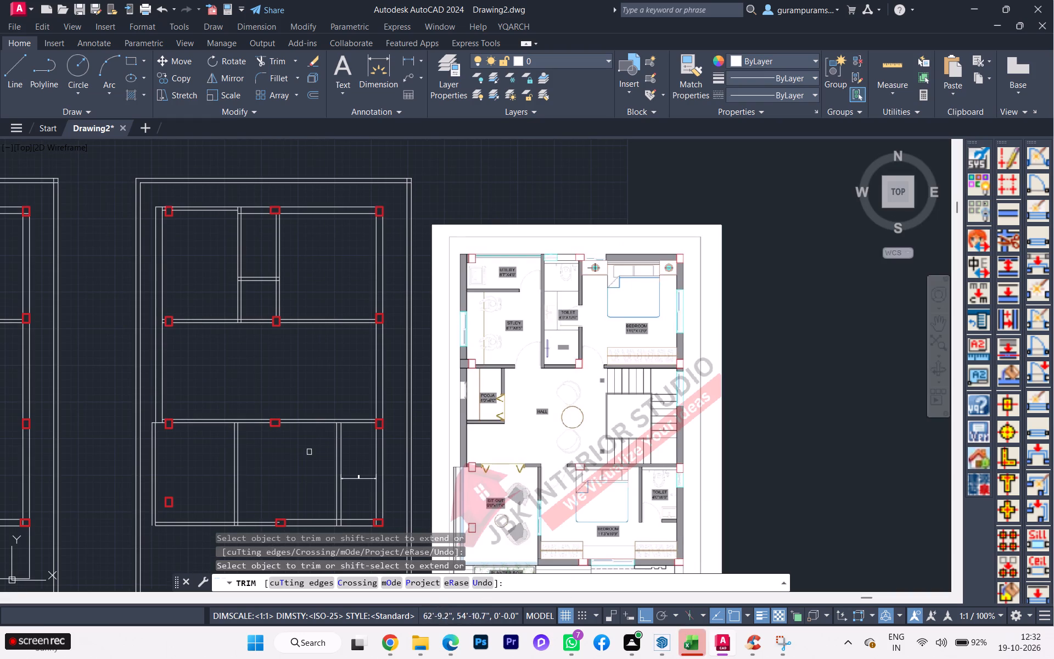
scroll(285, 537, "up", 10)
scroll(253, 524, "down", 1)
scroll(248, 526, "up", 1)
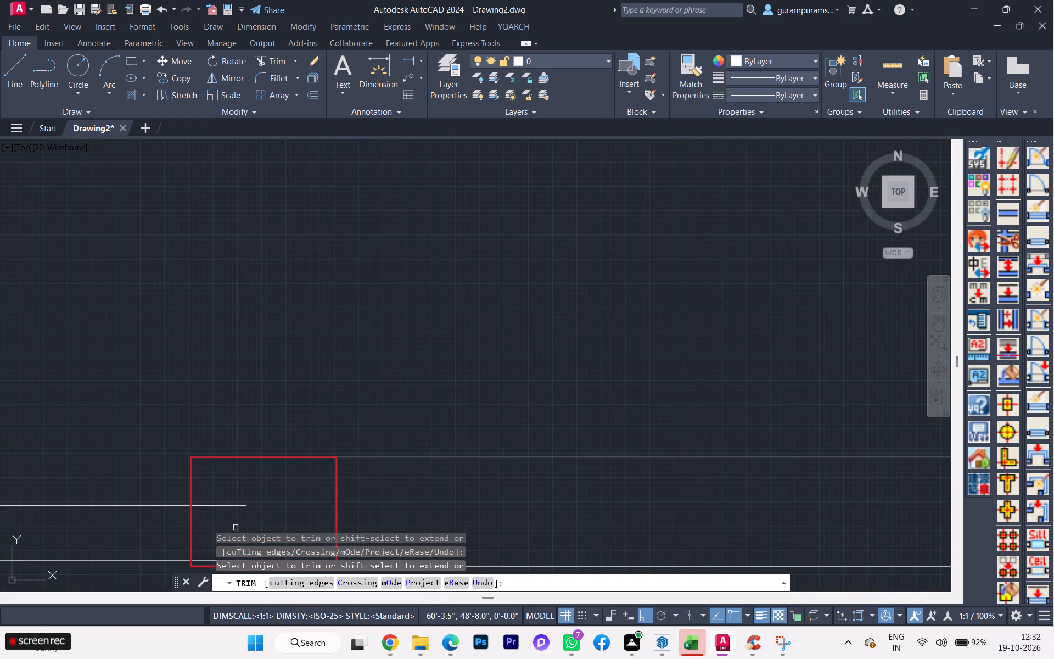
left_click(219, 496)
left_click(209, 511)
scroll(220, 500, "down", 1)
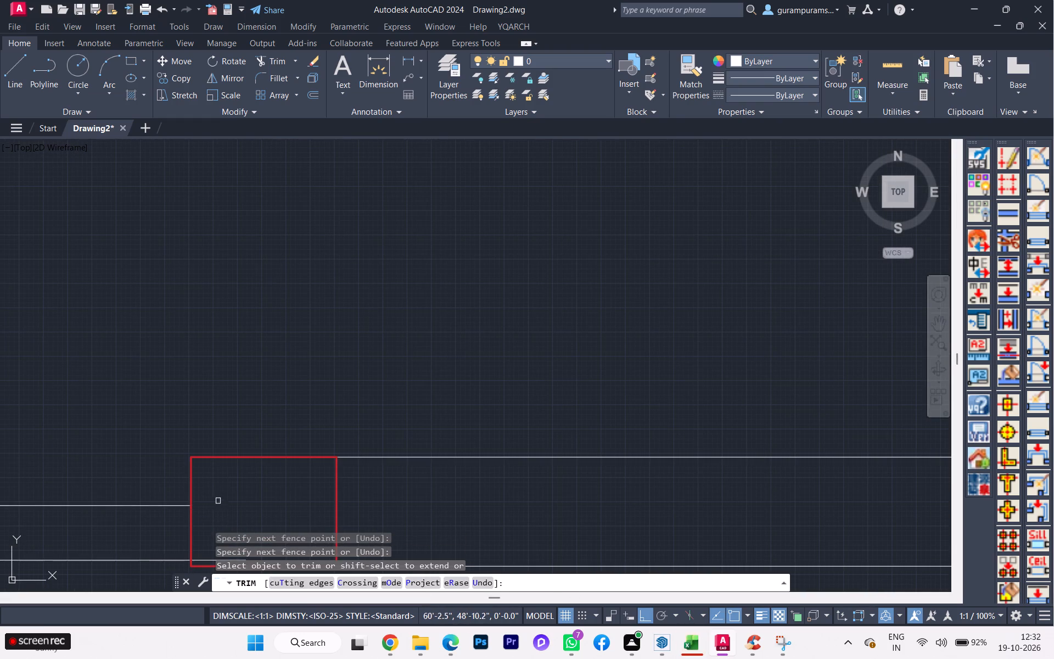
scroll(229, 498, "down", 2)
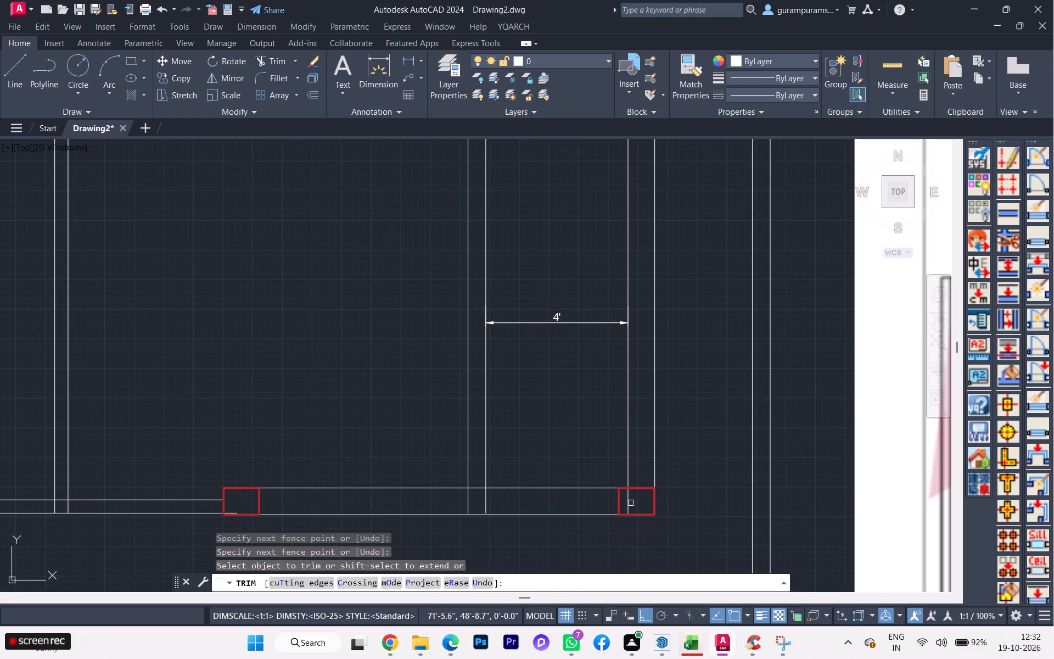
left_click(629, 502)
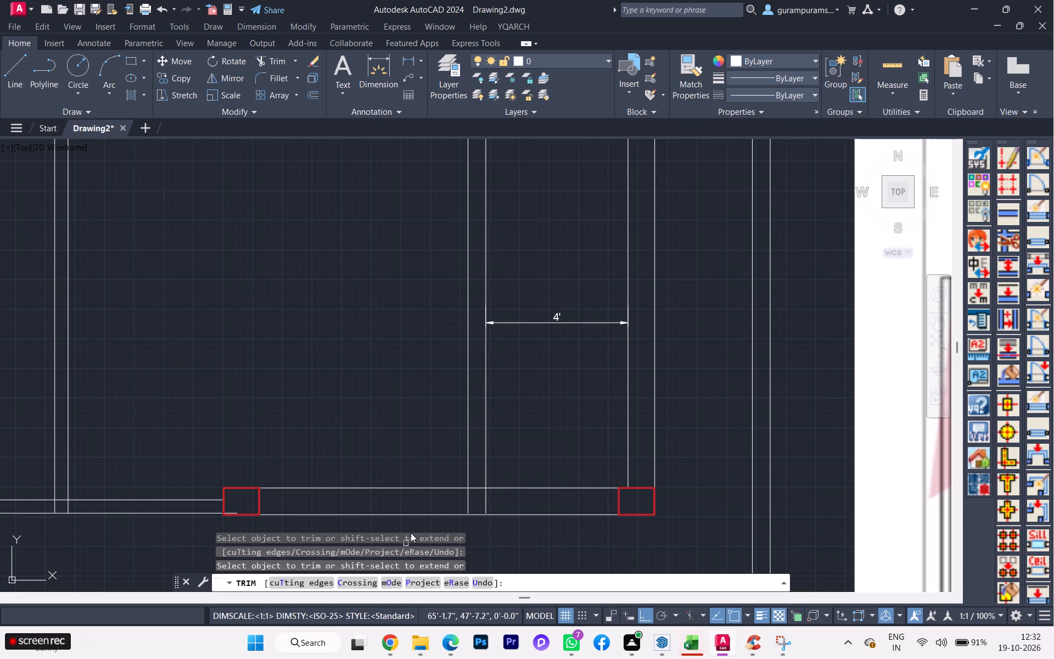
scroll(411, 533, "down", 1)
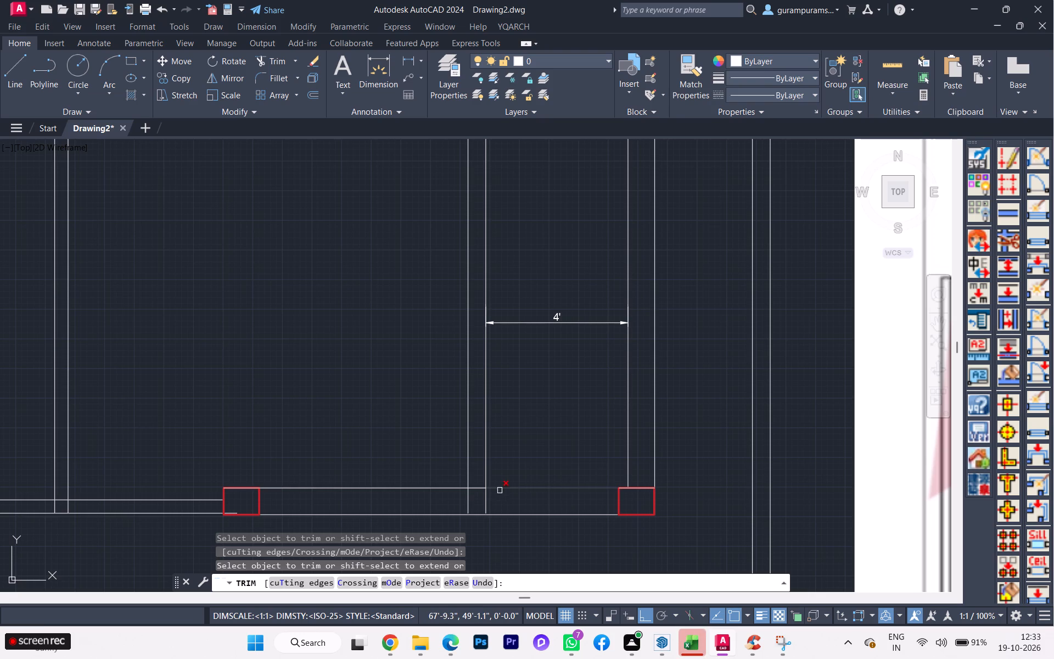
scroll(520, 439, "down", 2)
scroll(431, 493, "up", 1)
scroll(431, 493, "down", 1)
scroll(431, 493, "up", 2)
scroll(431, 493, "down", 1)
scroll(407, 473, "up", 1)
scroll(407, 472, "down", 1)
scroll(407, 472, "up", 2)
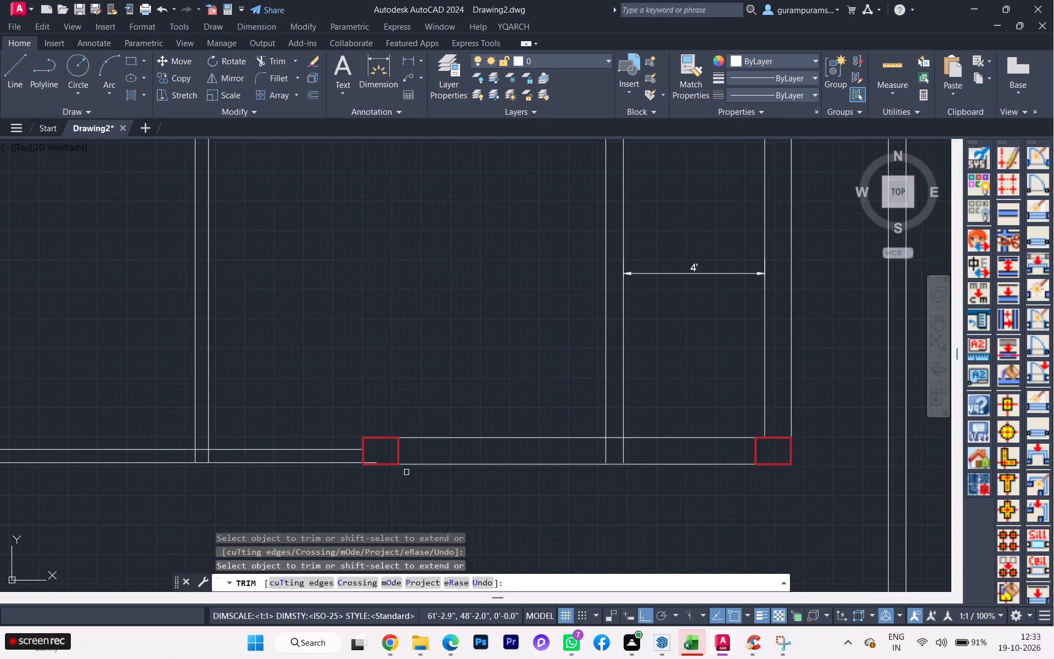
Trim the outer wall line inside the middle column of the first floor's front wall and finish trimming.
scroll(401, 467, "up", 1)
scroll(400, 466, "down", 1)
scroll(400, 466, "up", 4)
scroll(371, 463, "down", 2)
scroll(367, 463, "up", 1)
left_click(289, 454)
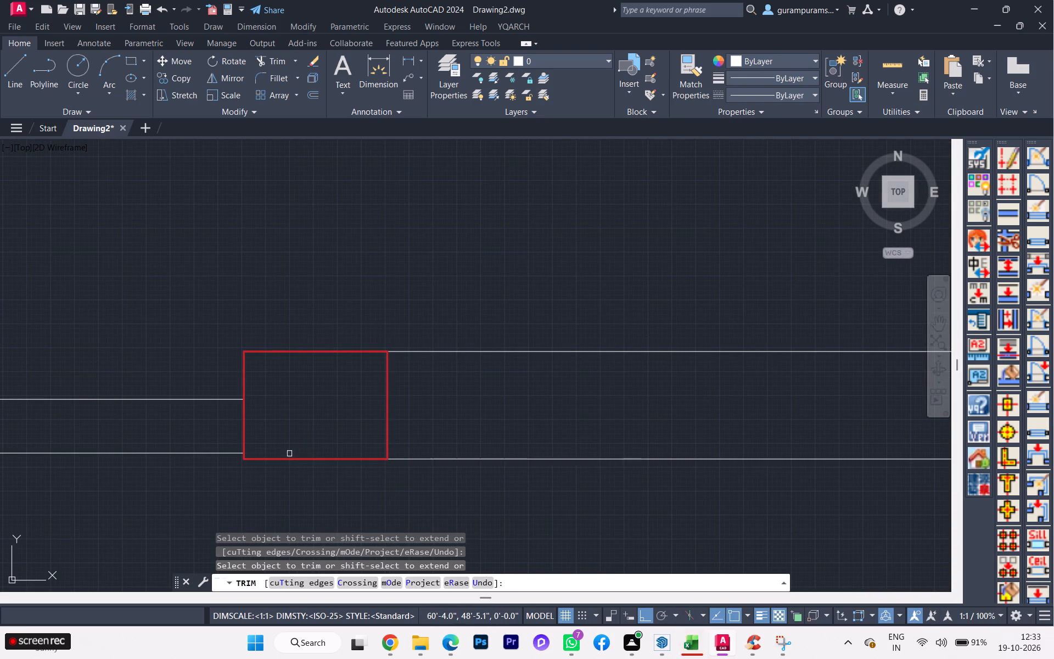
scroll(301, 443, "down", 1)
scroll(301, 443, "up", 1)
scroll(301, 443, "down", 5)
scroll(338, 460, "up", 2)
scroll(343, 461, "down", 2)
key("space")
Delete the 4' dimension across the toilet in the first floor plan.
scroll(440, 462, "down", 2)
scroll(440, 462, "up", 4)
scroll(440, 462, "down", 2)
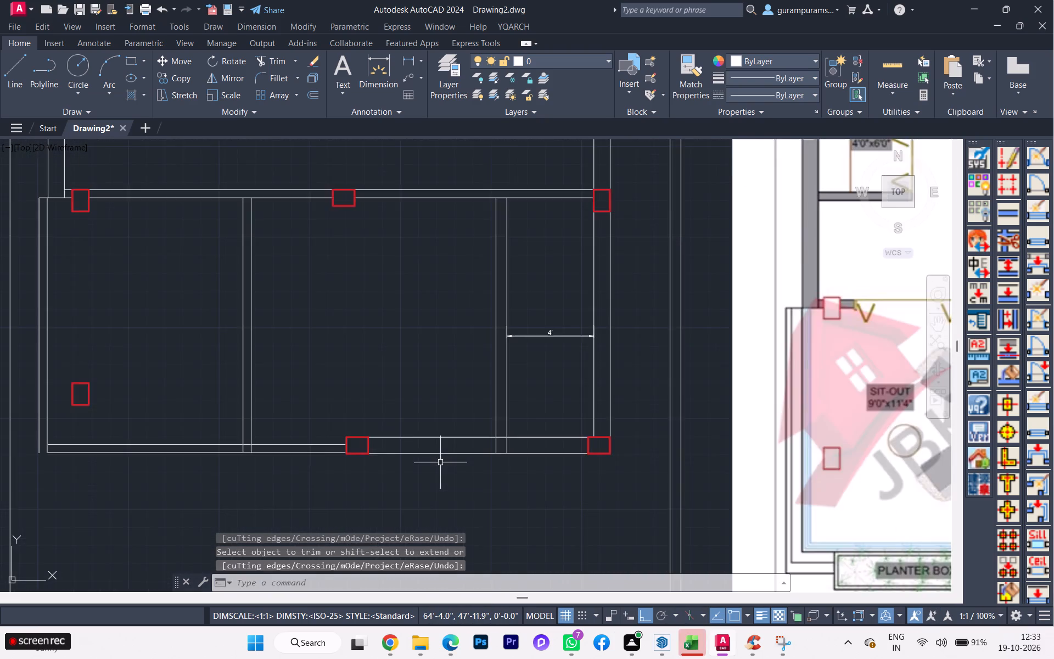
scroll(440, 462, "down", 1)
scroll(543, 389, "up", 1)
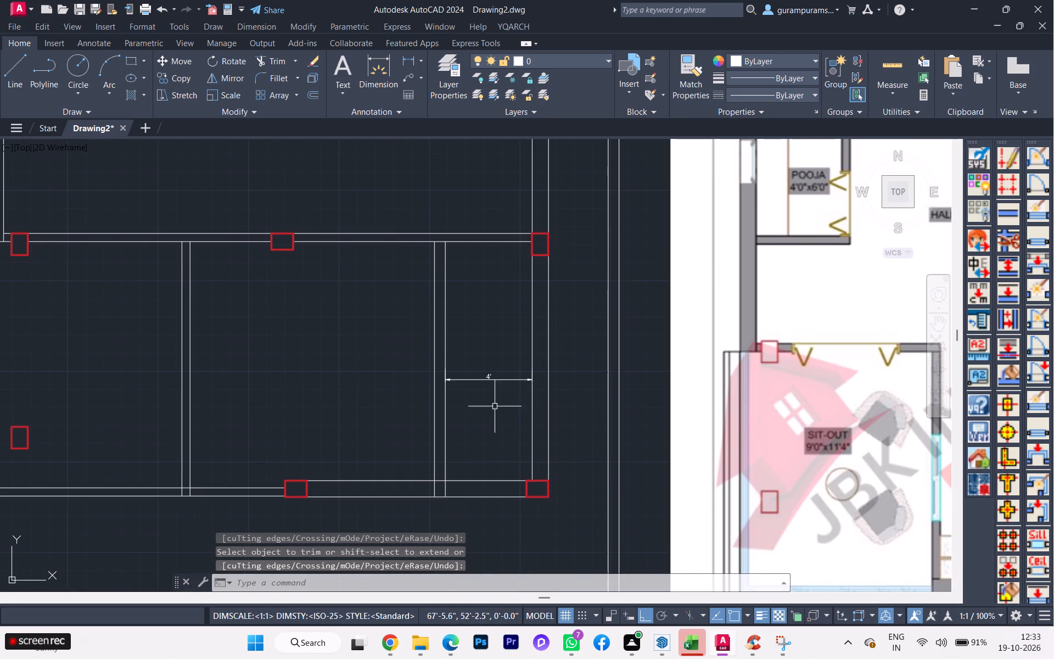
left_click(450, 402)
left_click(467, 357)
left_click(466, 389)
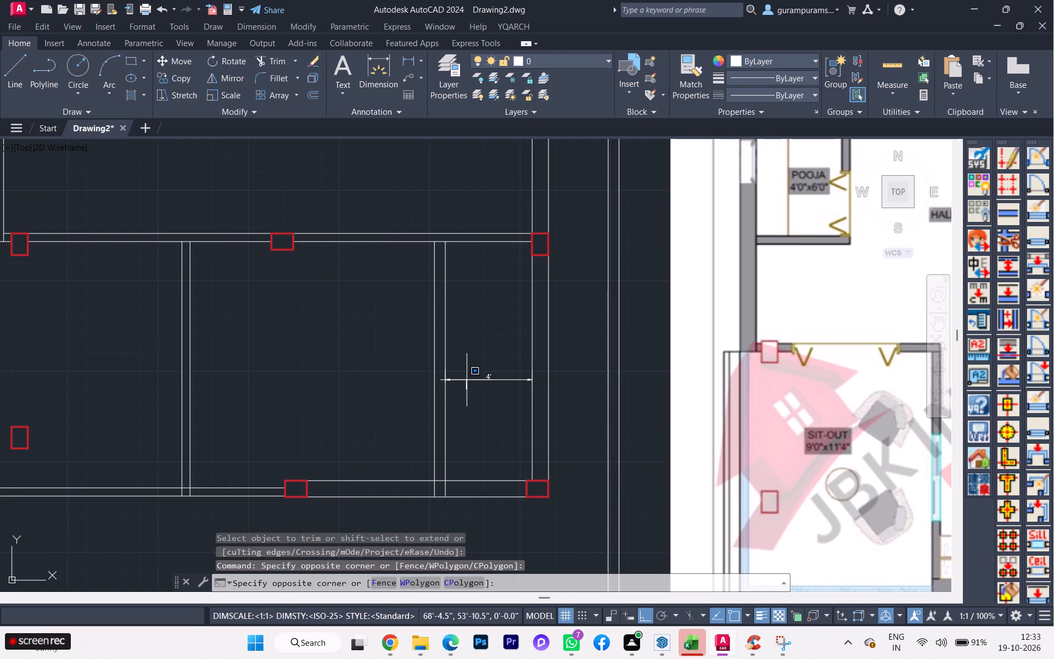
left_click(462, 366)
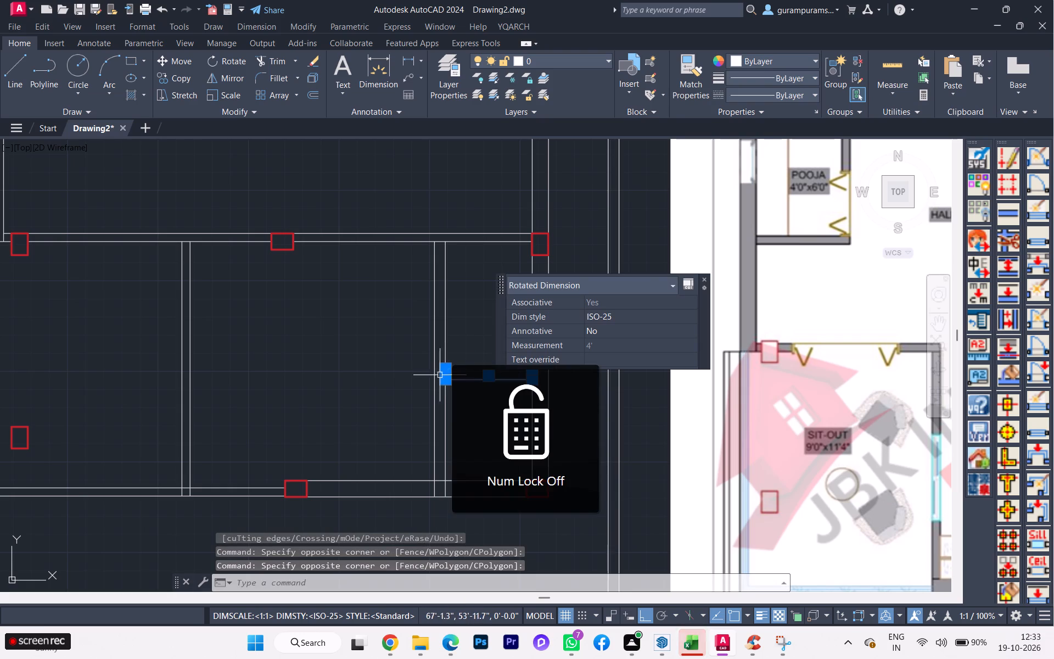
key("Delete")
Offset the rear wall's inner line 4' into the room to set the utility's depth in the first floor plan.
scroll(402, 411, "down", 1)
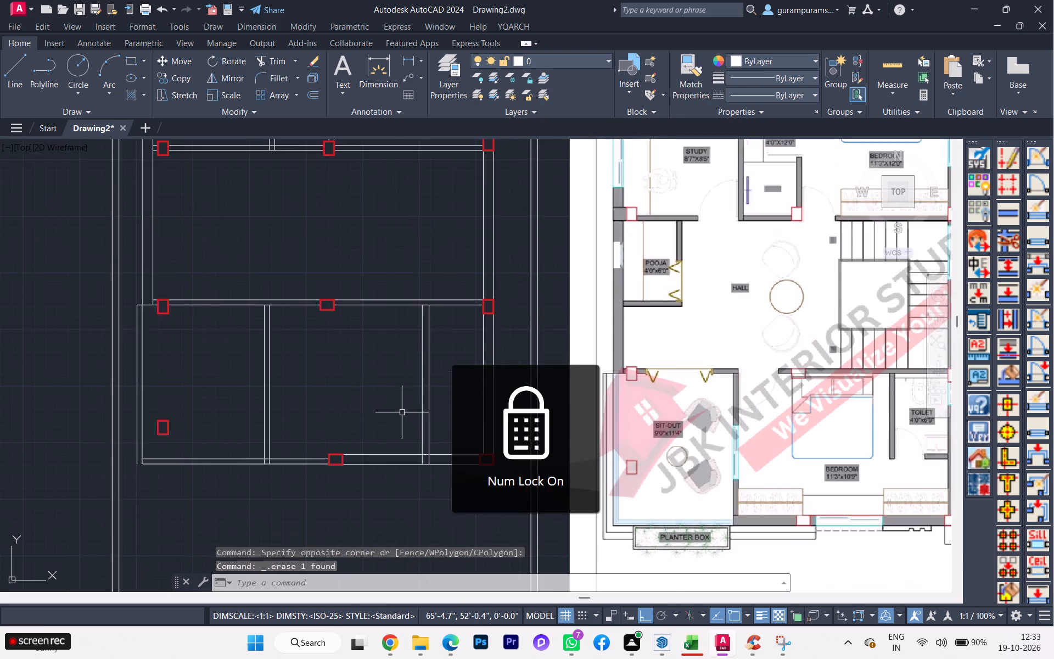
scroll(401, 426, "down", 3)
scroll(462, 256, "up", 1)
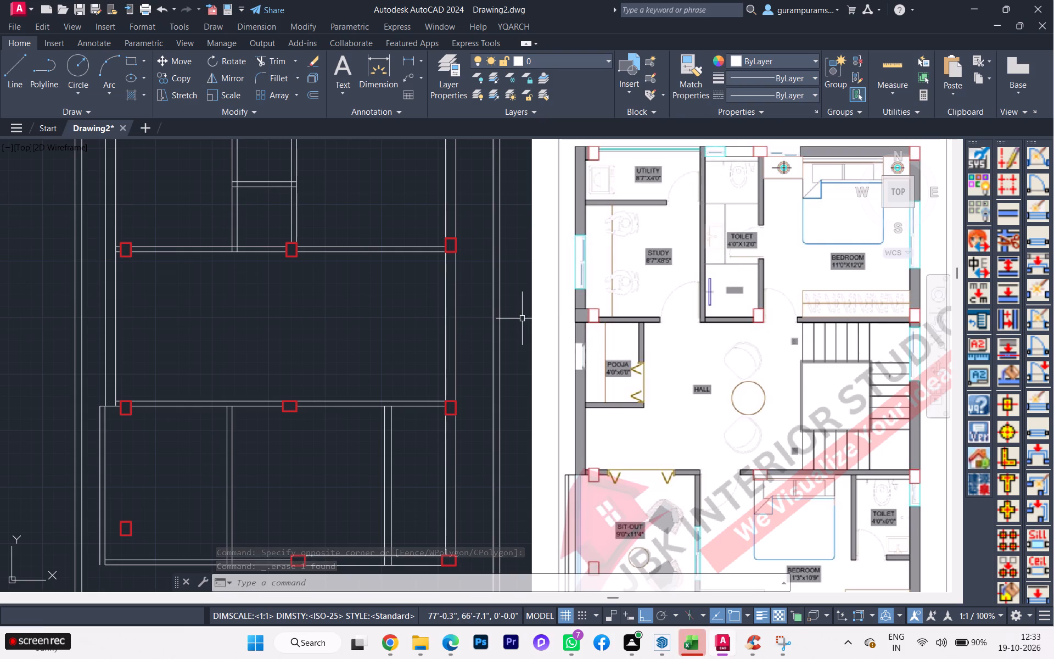
scroll(507, 320, "down", 1)
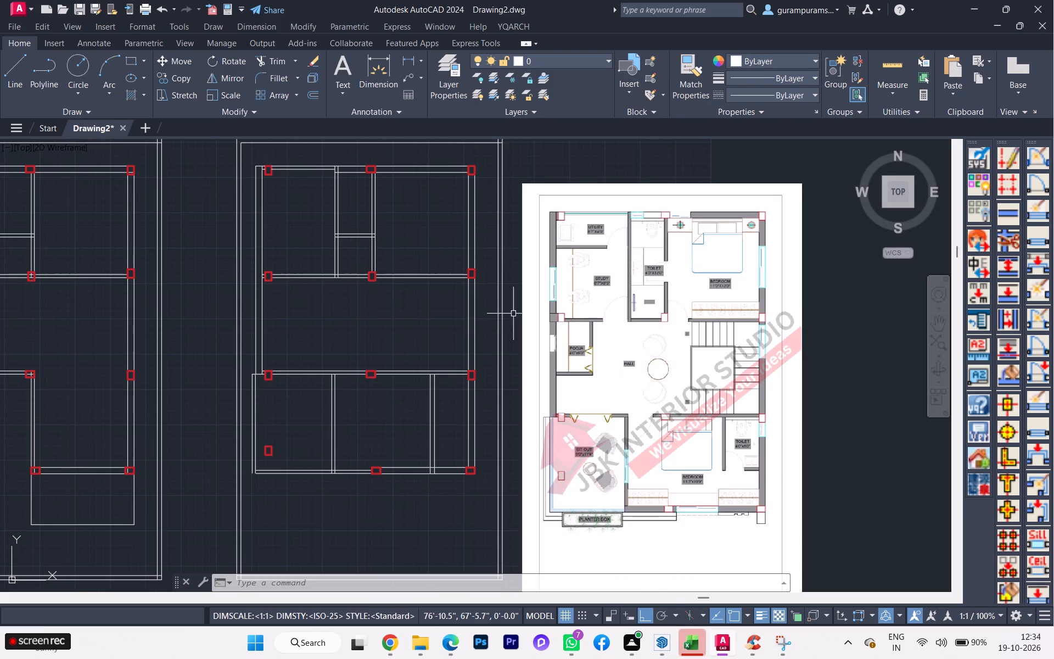
scroll(651, 293, "up", 2)
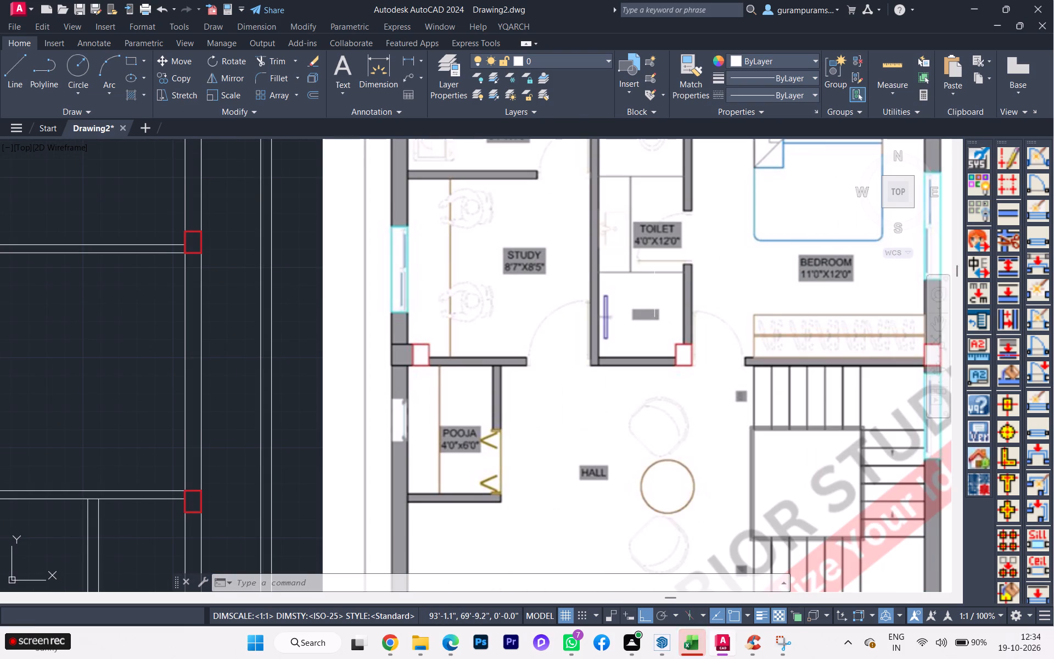
scroll(654, 292, "down", 1)
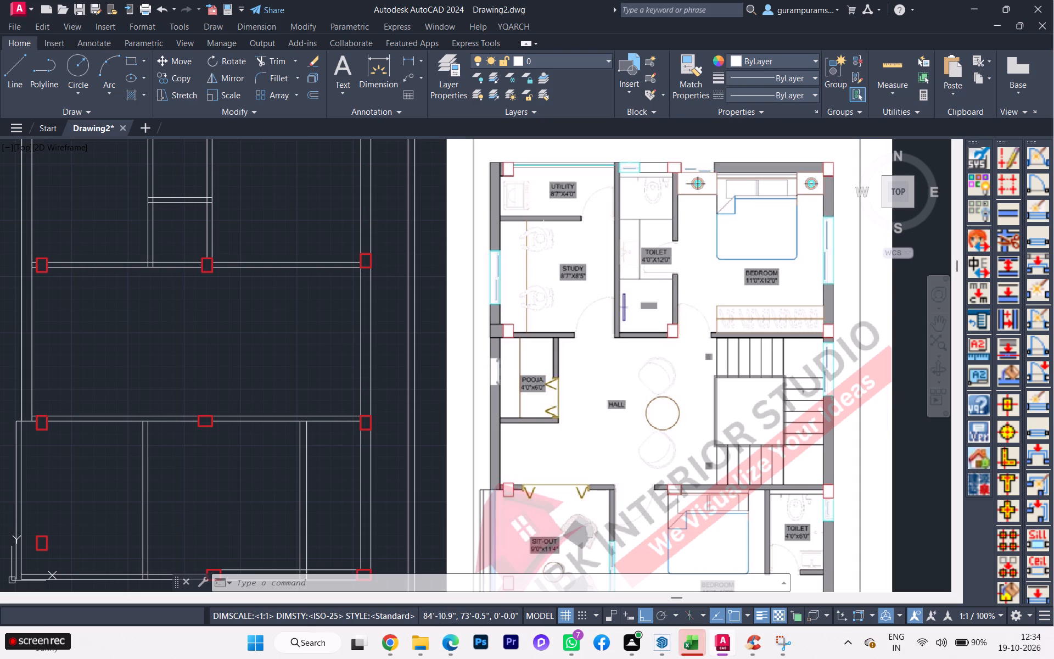
scroll(545, 229, "down", 2)
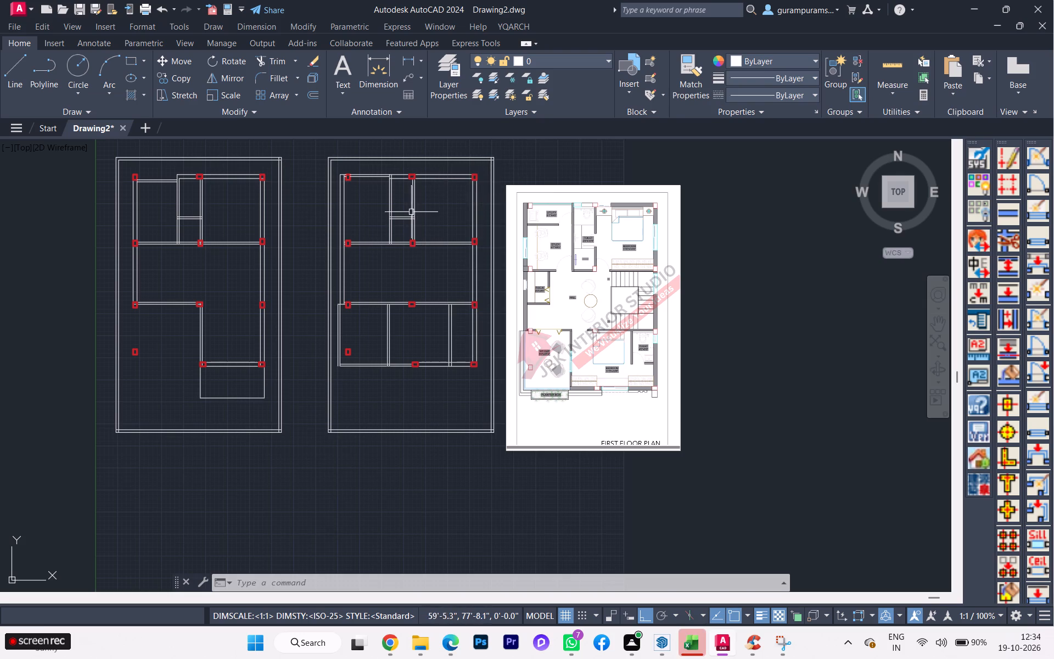
scroll(403, 194, "up", 1)
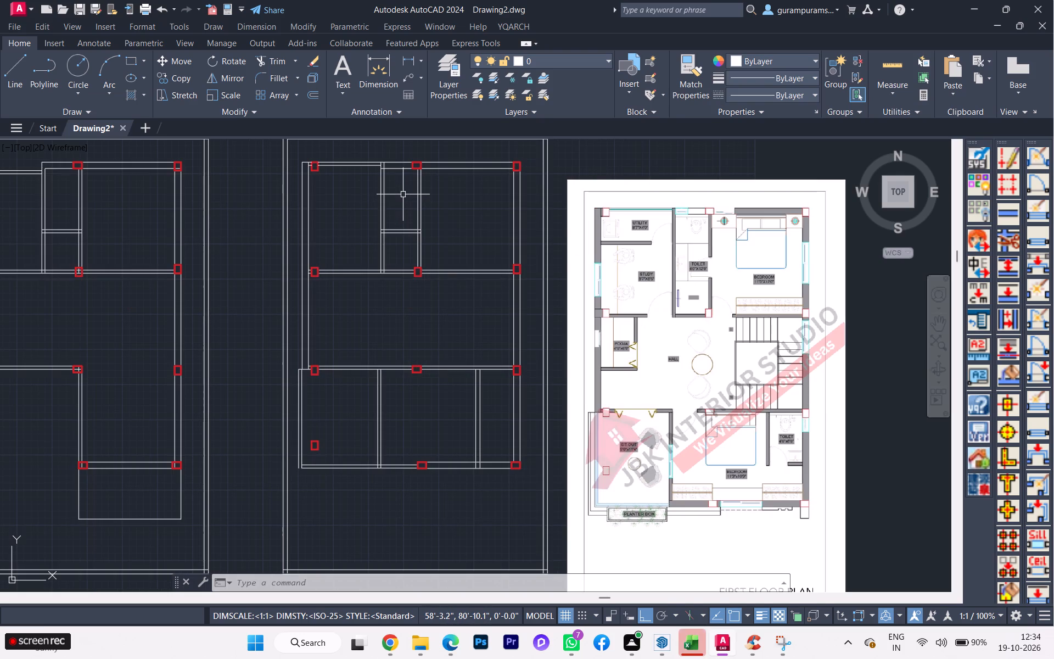
left_click(361, 167)
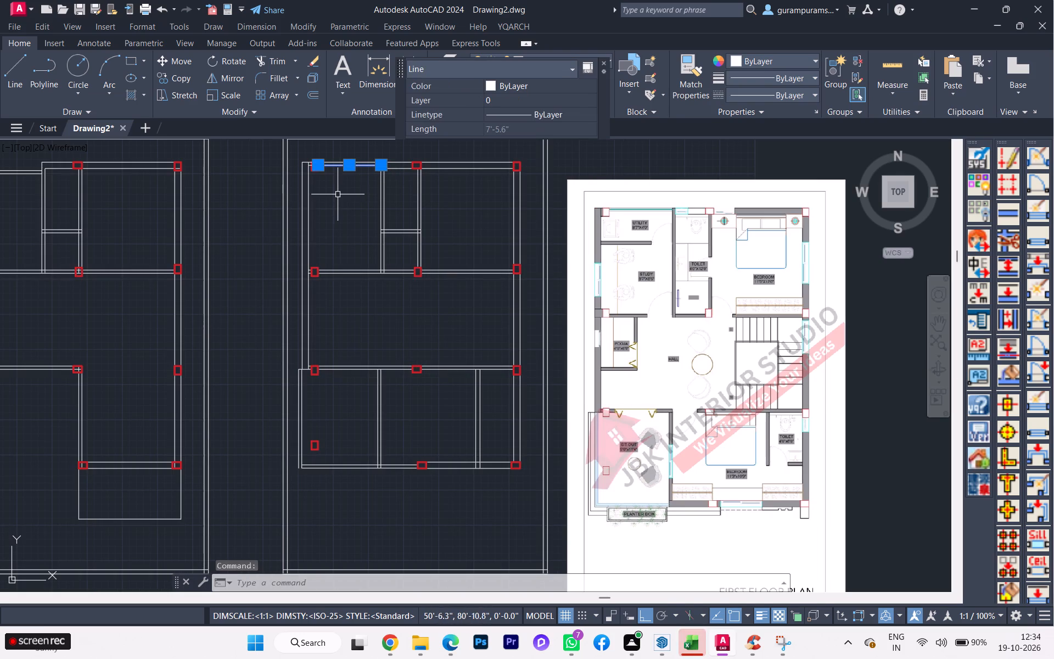
key("o")
key("Return")
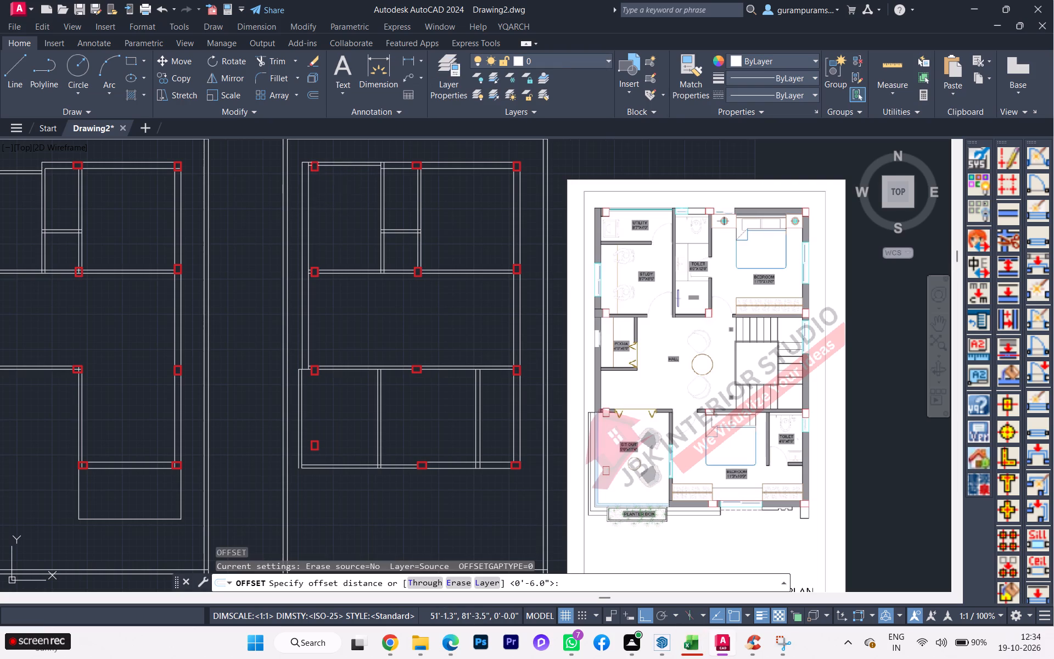
left_click(354, 164)
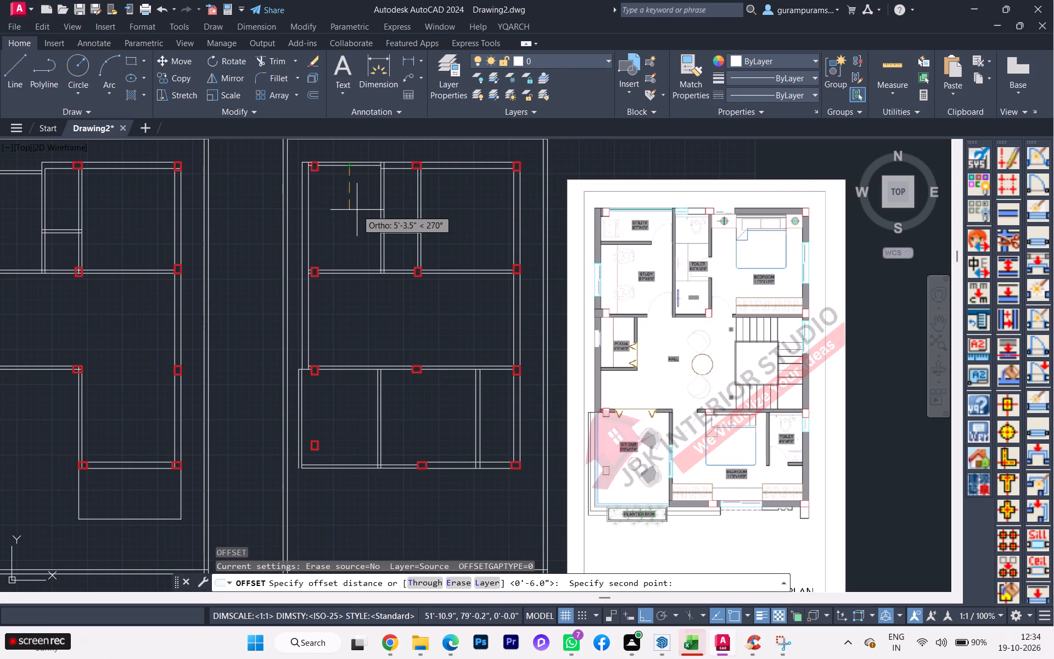
scroll(357, 210, "up", 2)
scroll(357, 210, "down", 1)
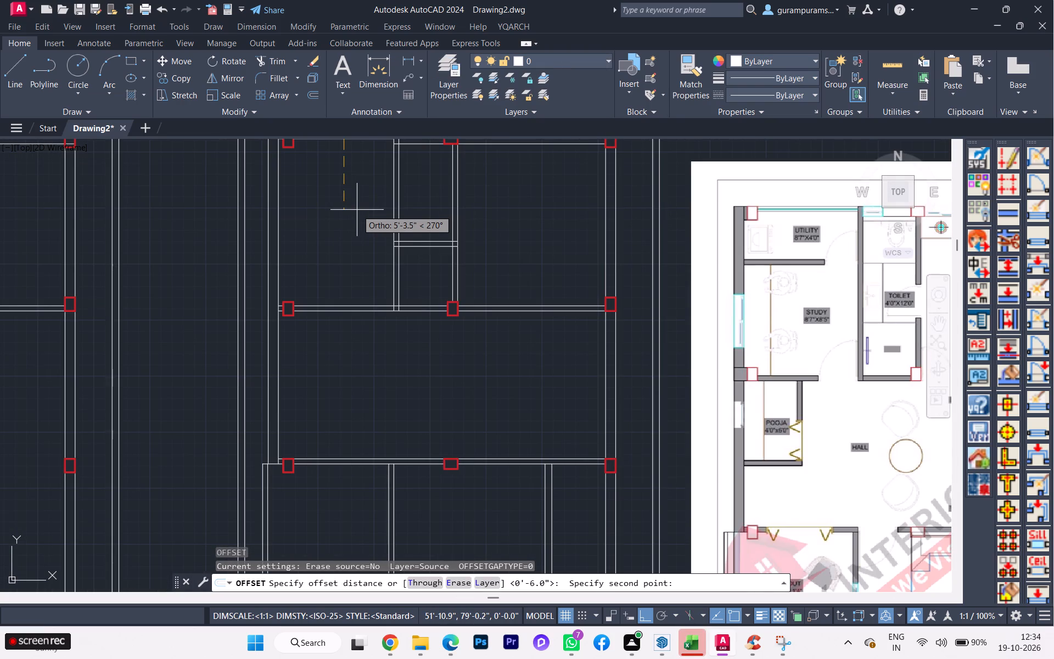
type("4'")
key("Return")
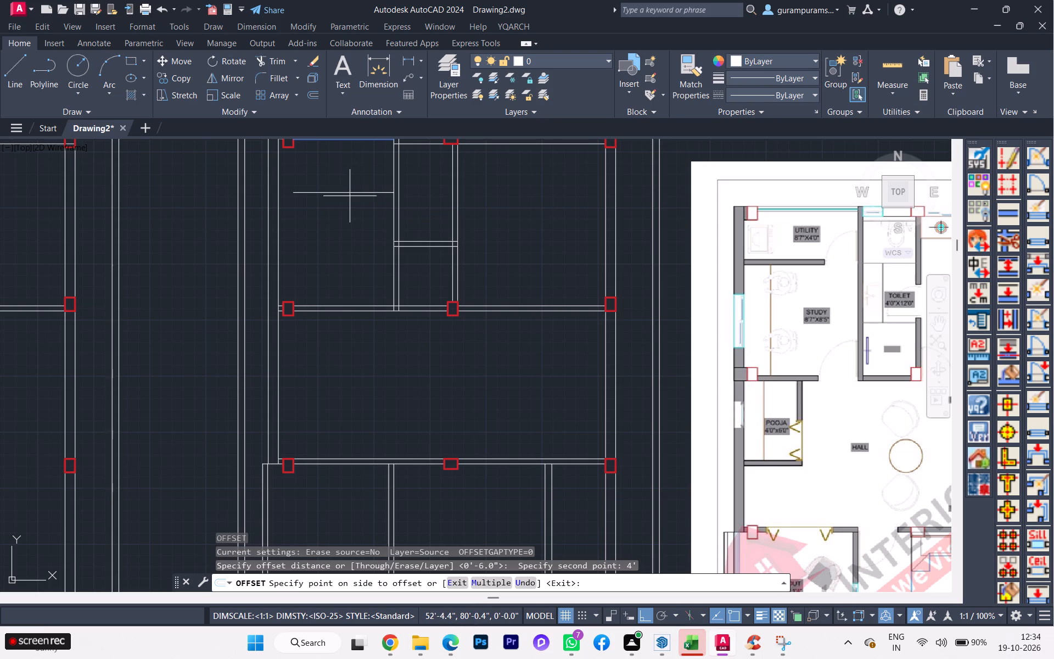
left_click(349, 193)
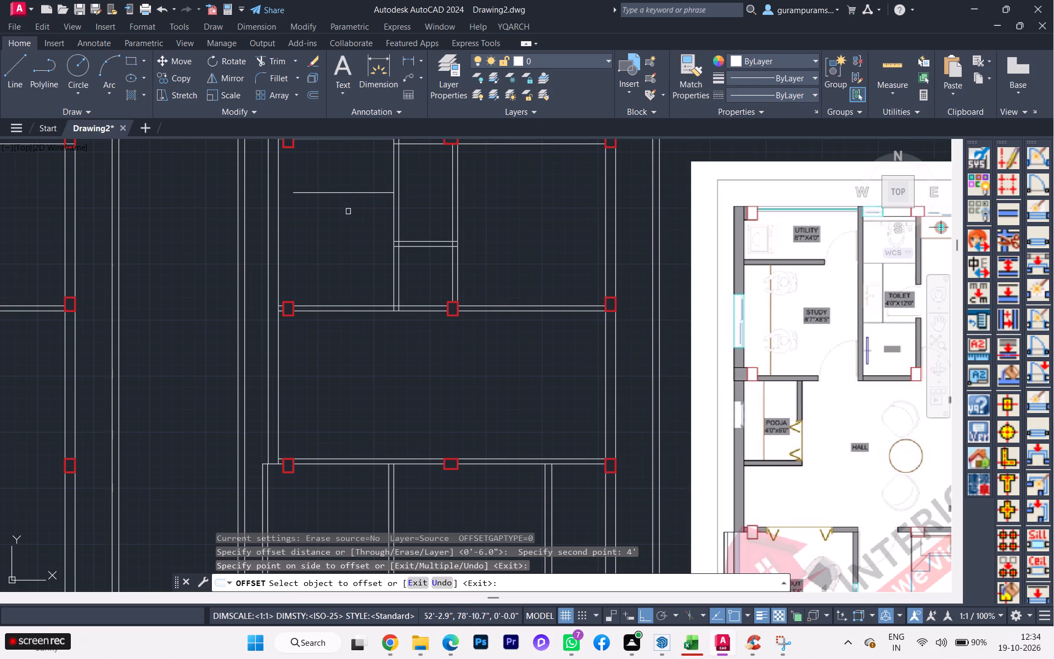
left_click(338, 187)
left_click(333, 192)
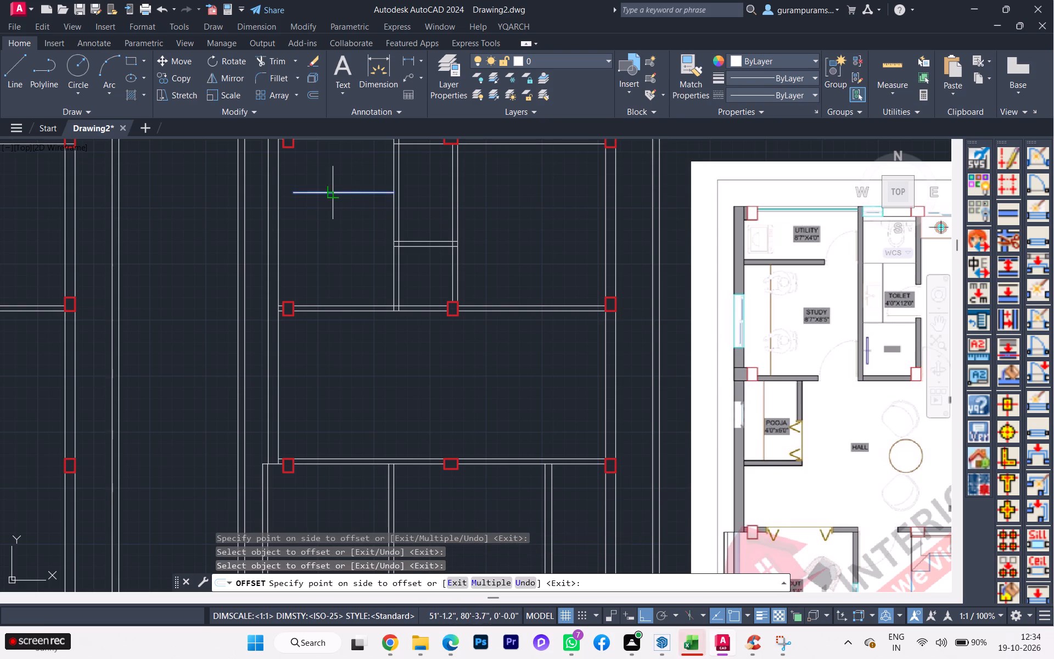
key("space")
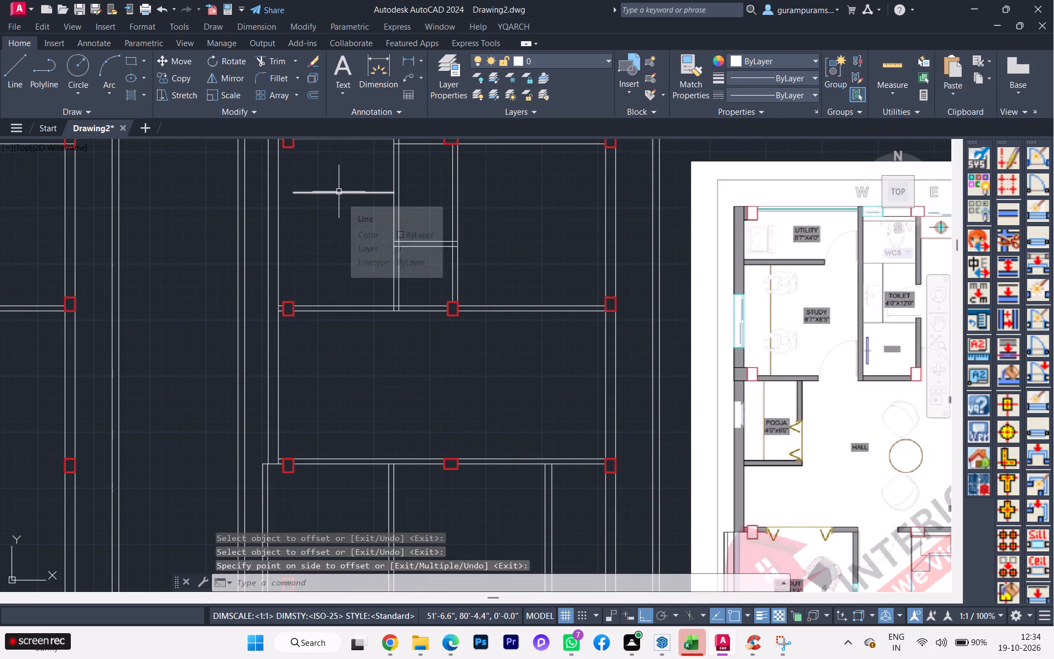
Offset the new utility partition line 4.5" toward the study to give the partition its thickness.
key("space")
left_click(338, 193)
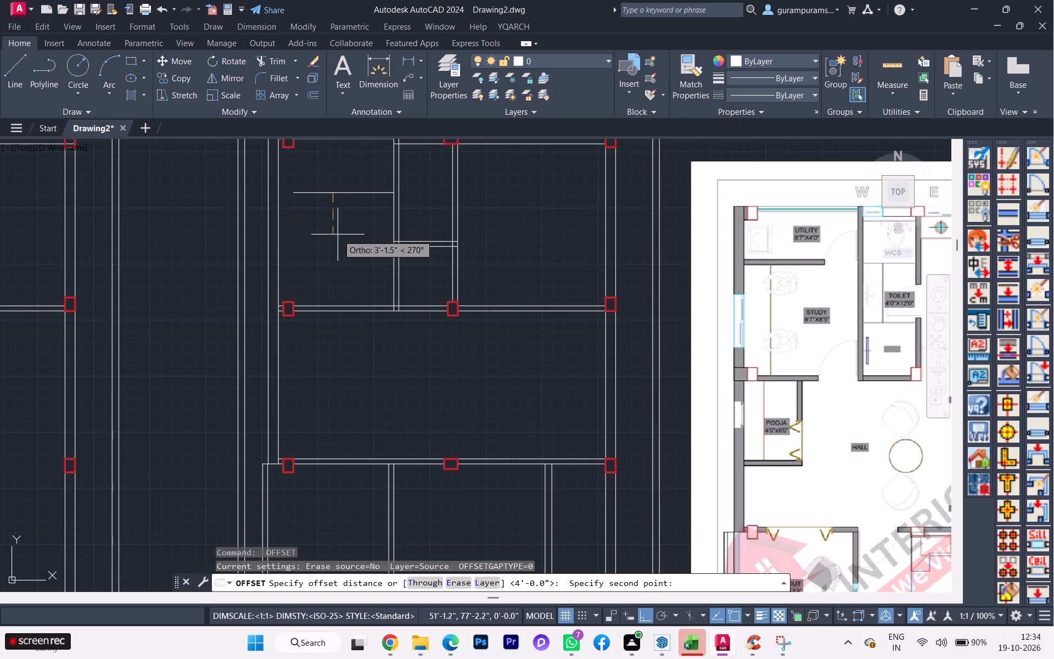
type("4.5")
key("Return")
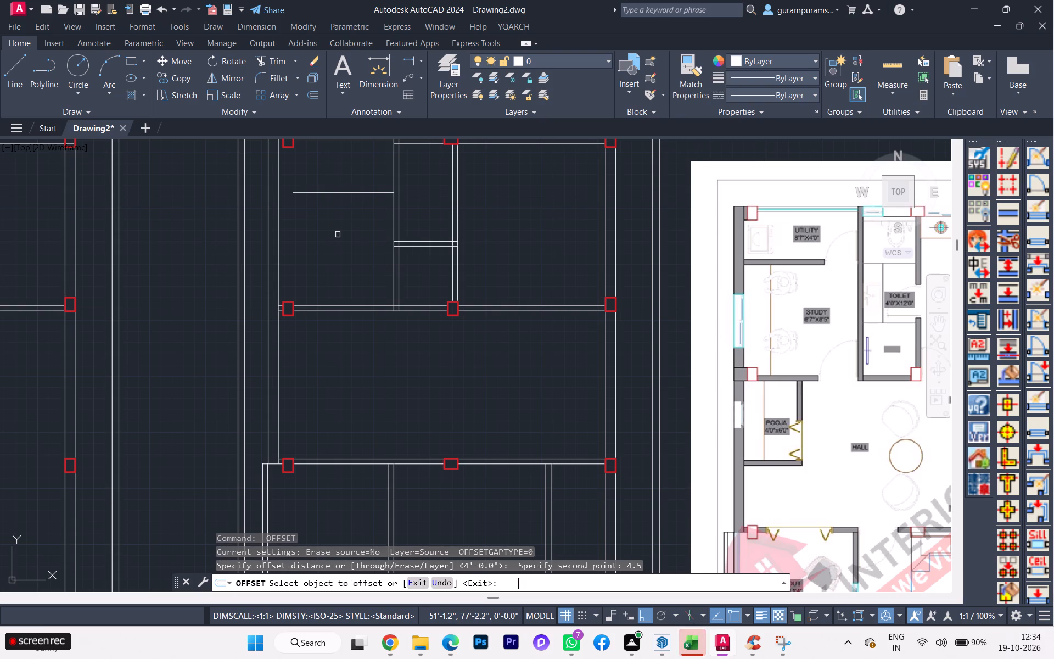
left_click(299, 194)
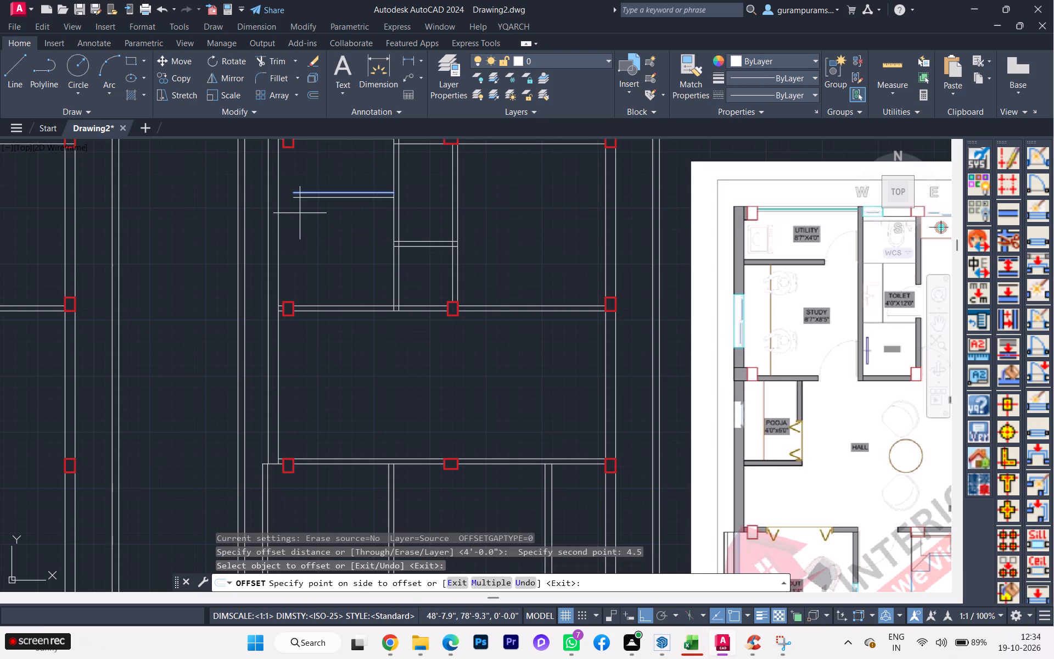
left_click(300, 213)
key("space")
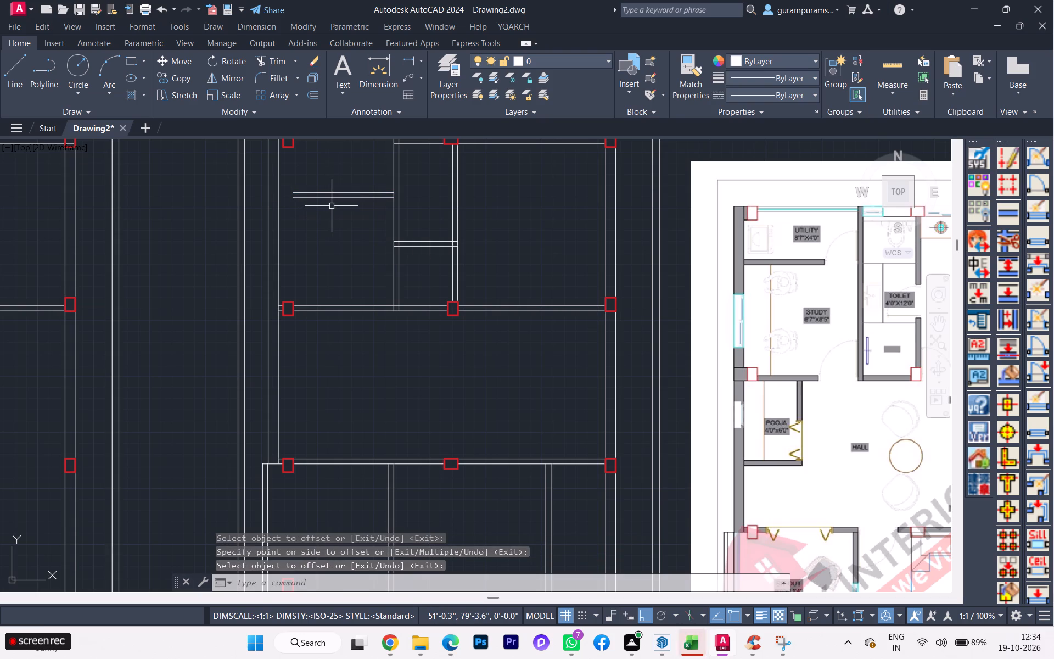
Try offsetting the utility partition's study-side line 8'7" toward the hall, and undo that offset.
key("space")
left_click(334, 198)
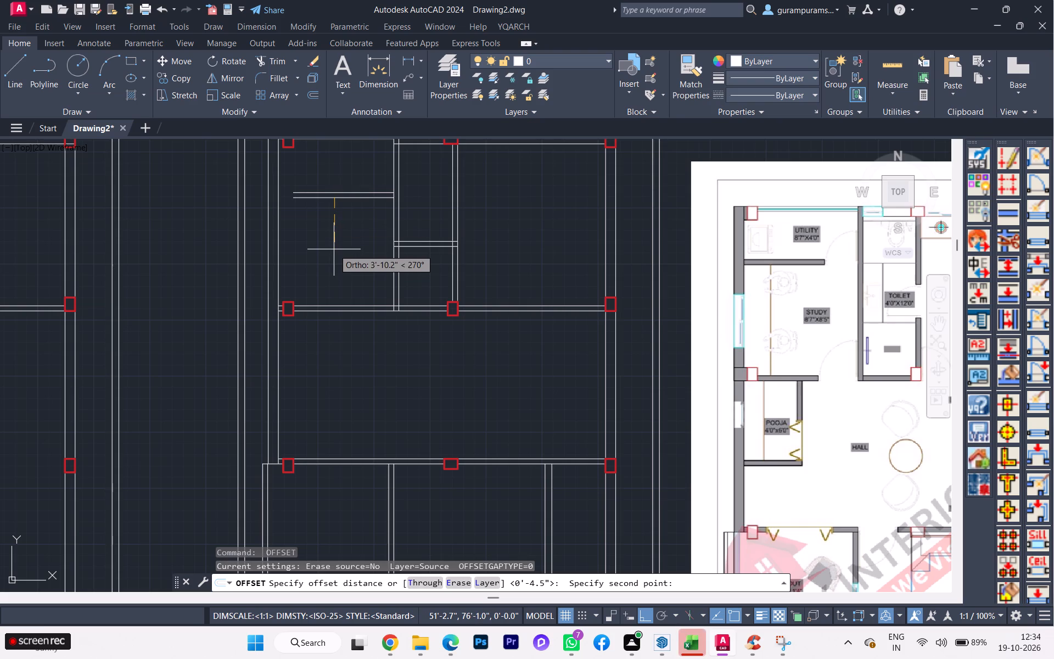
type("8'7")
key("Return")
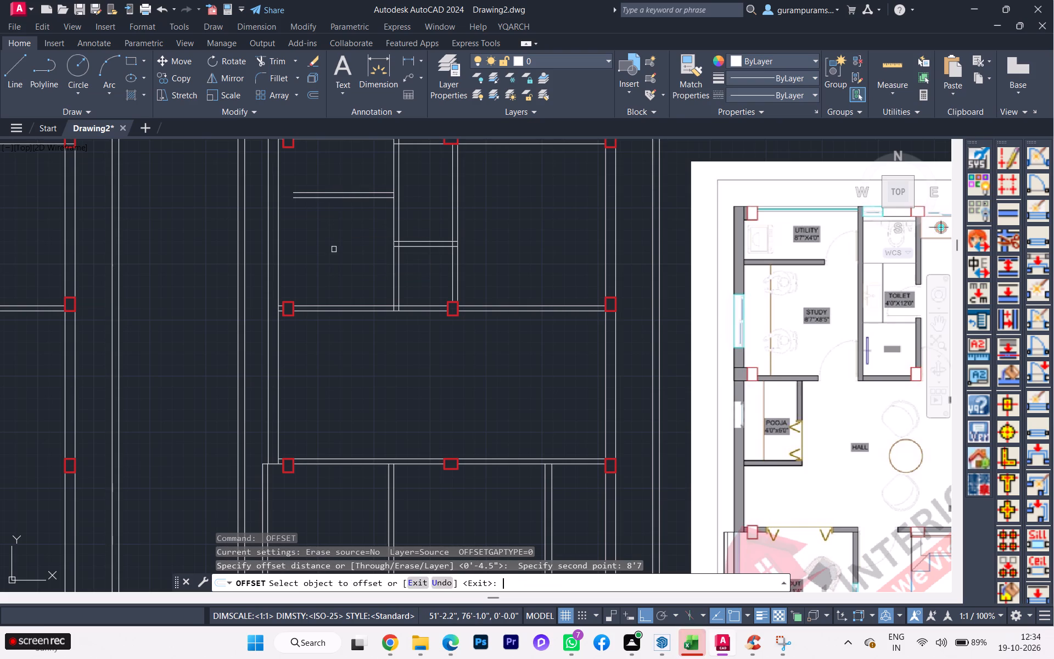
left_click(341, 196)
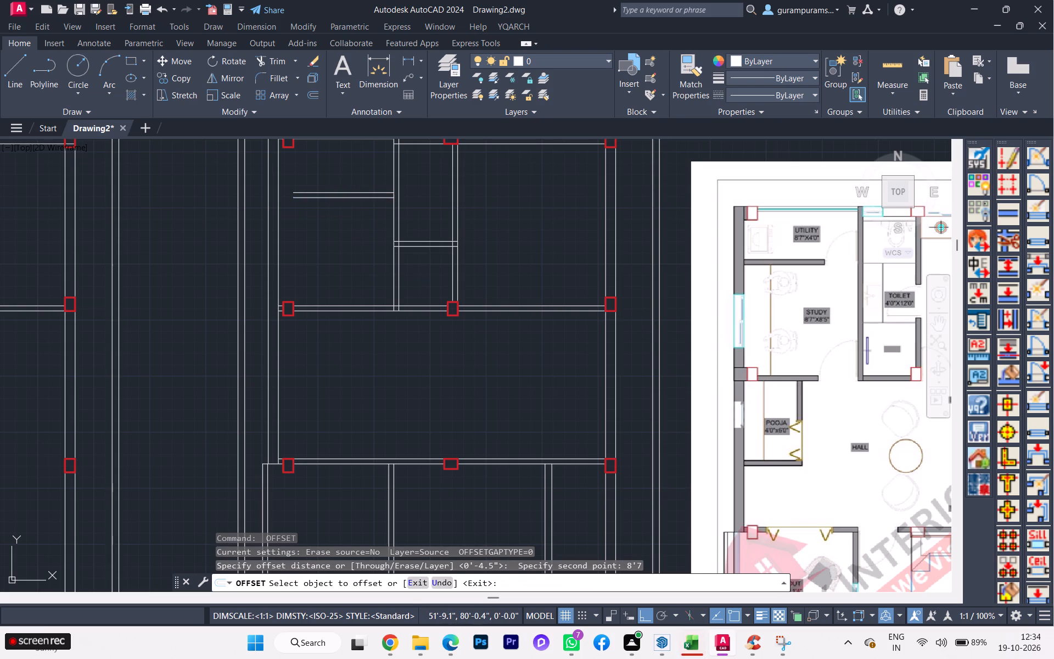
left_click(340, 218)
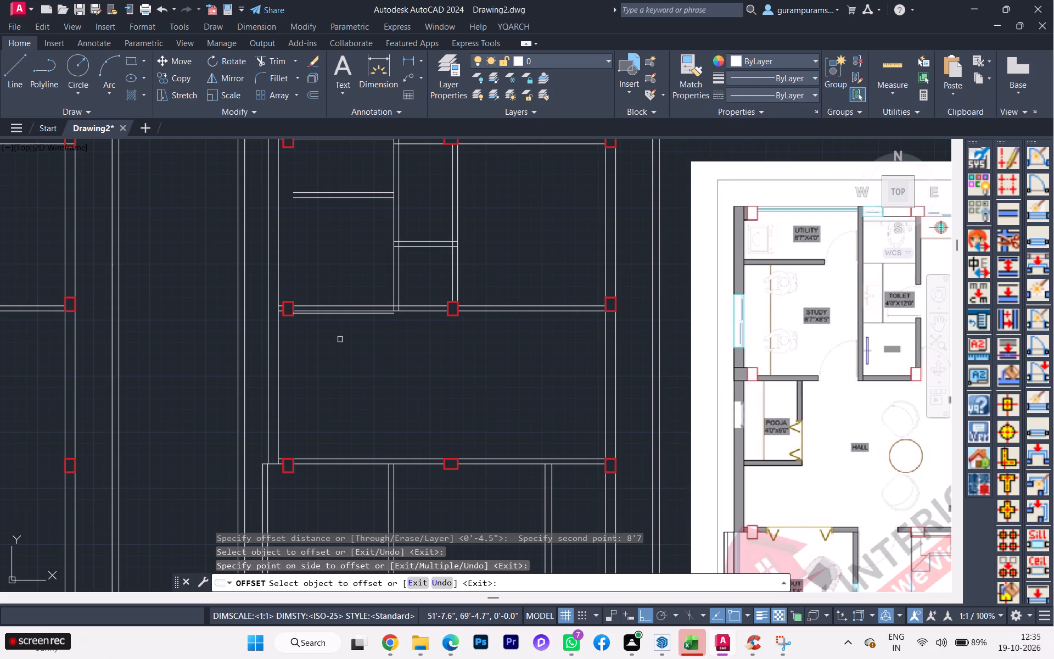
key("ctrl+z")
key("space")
Offset the utility partition's study-side line 8'5" toward the hall to set the study's depth.
key("space")
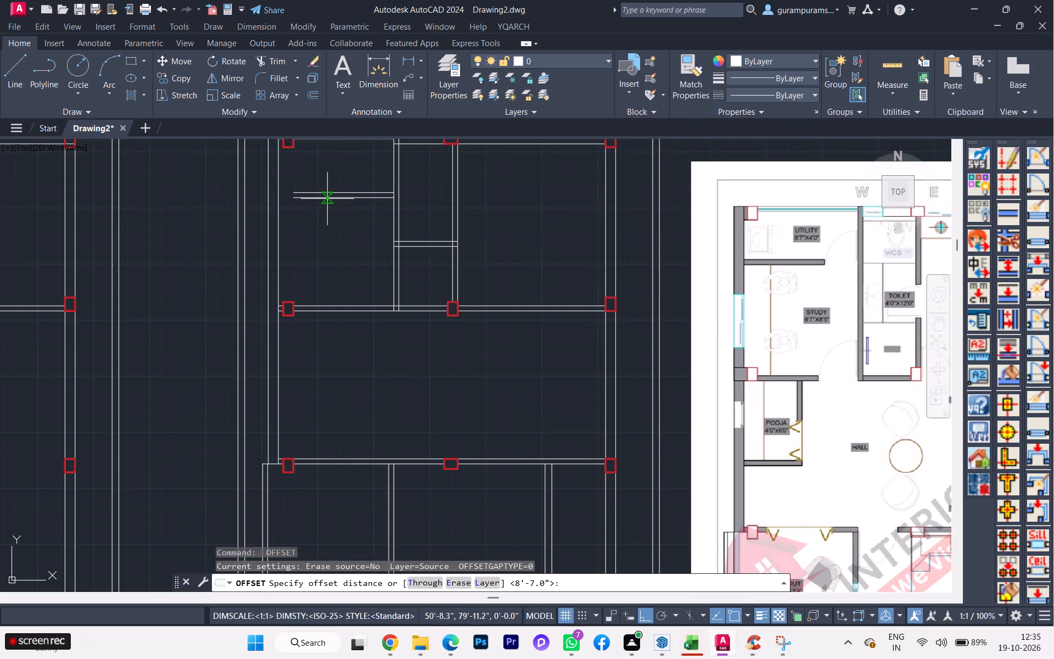
left_click(327, 199)
key("8")
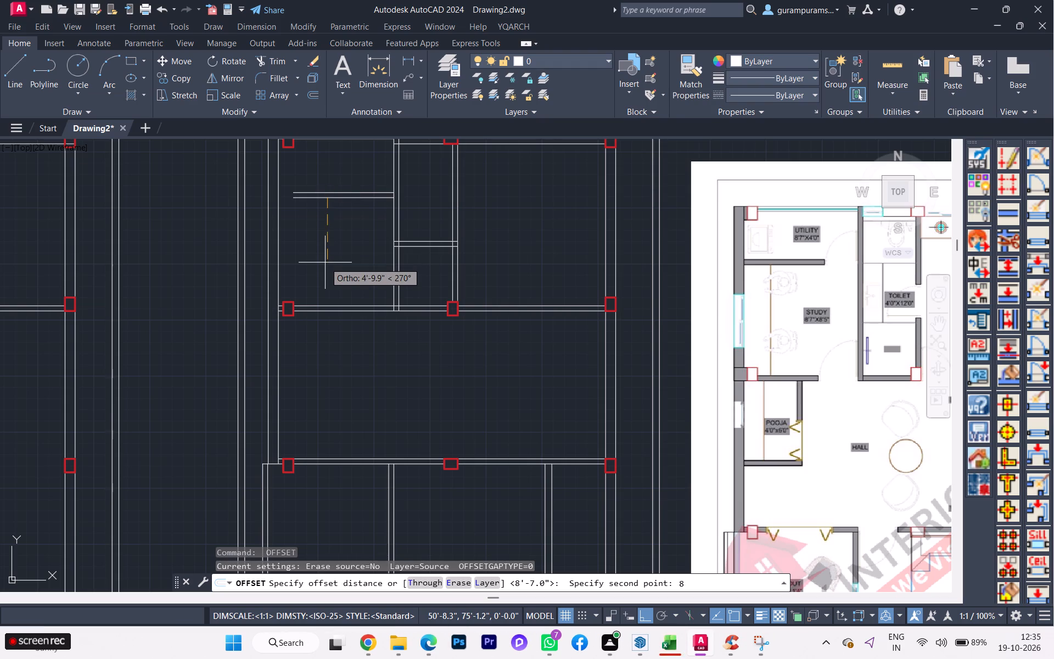
key("apostrophe")
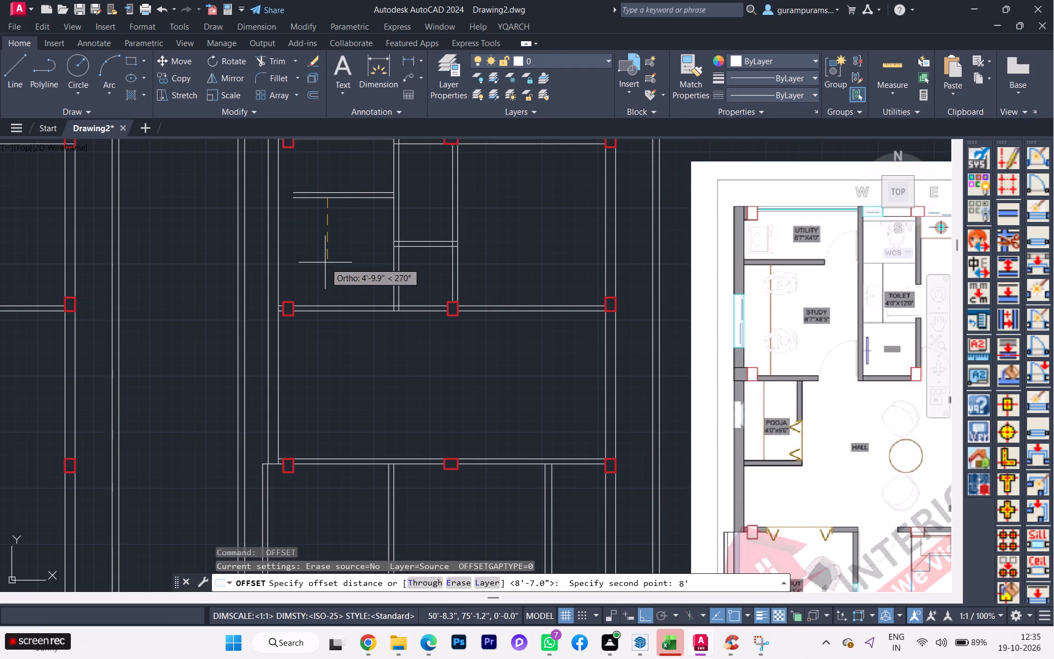
key("5")
key("Return")
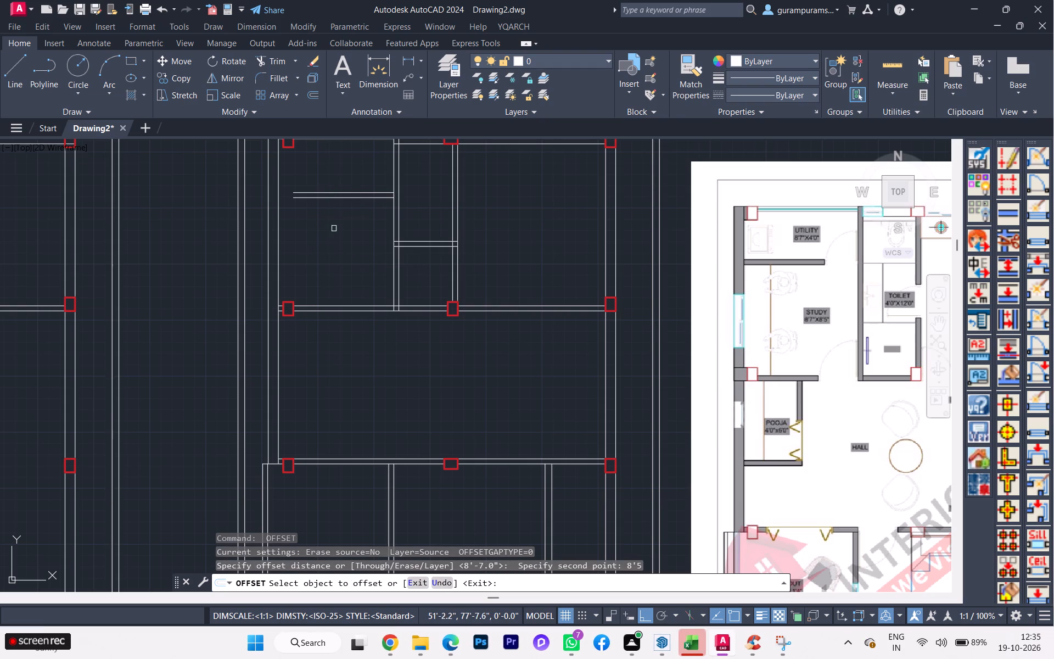
left_click(322, 198)
left_click(317, 214)
scroll(356, 348, "up", 3)
scroll(358, 346, "down", 3)
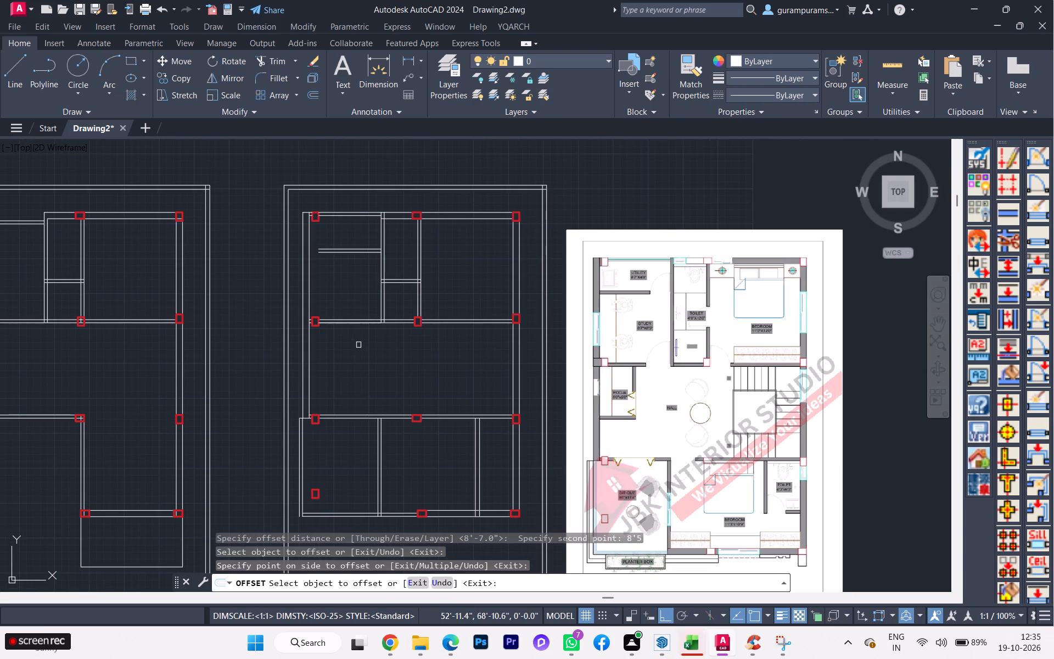
scroll(360, 333, "up", 2)
scroll(360, 330, "down", 1)
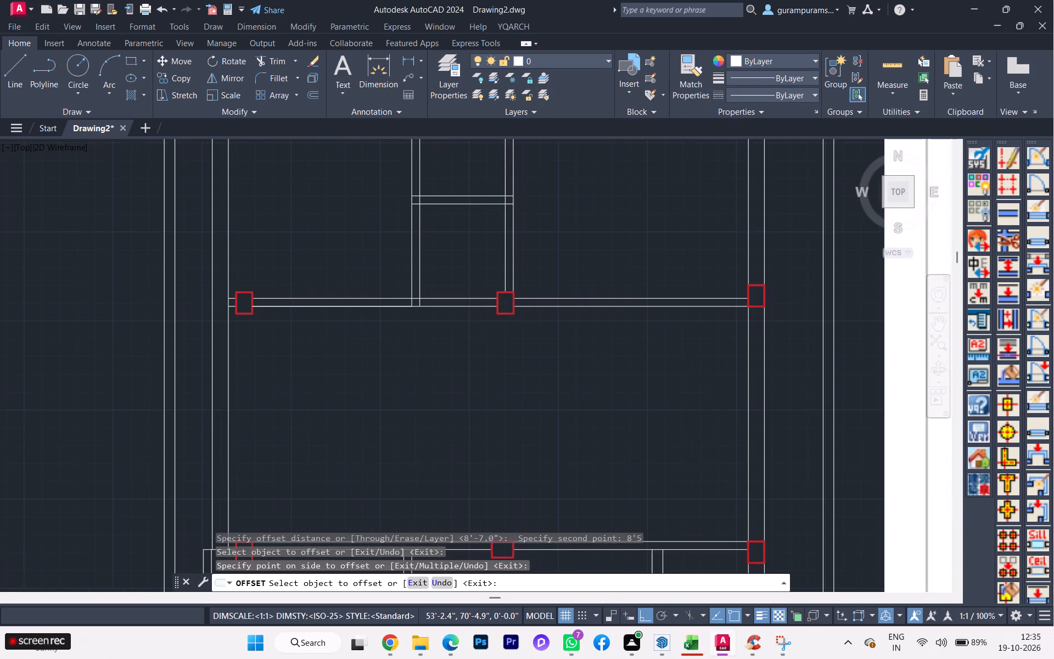
scroll(360, 330, "down", 1)
scroll(356, 323, "up", 2)
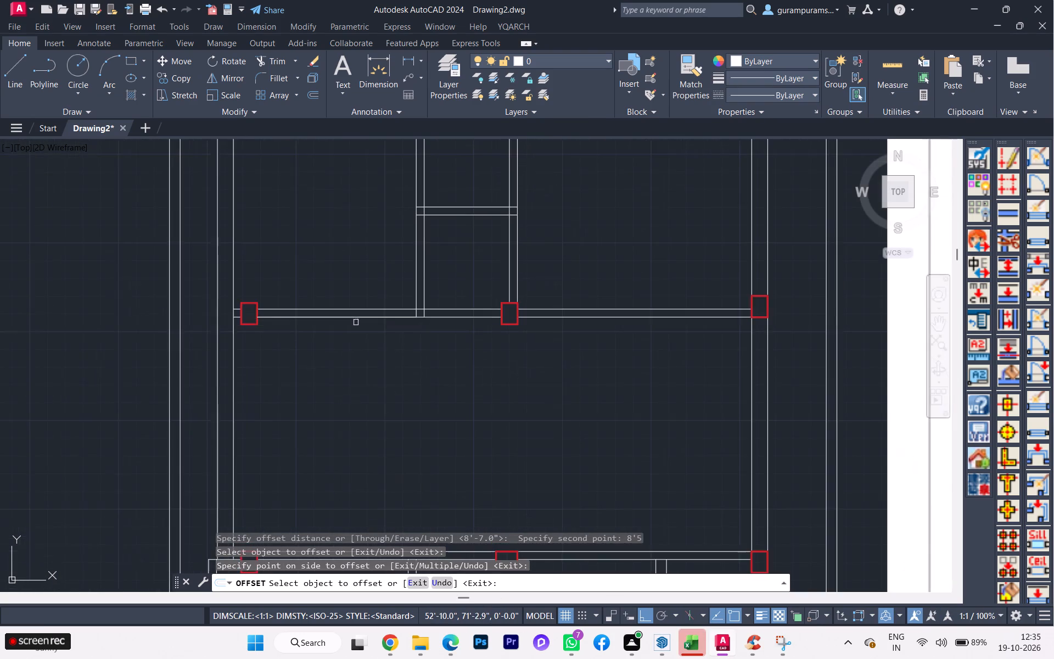
Check the clear dimensions inside the toilet beside the study with Quick measure.
scroll(356, 321, "down", 1)
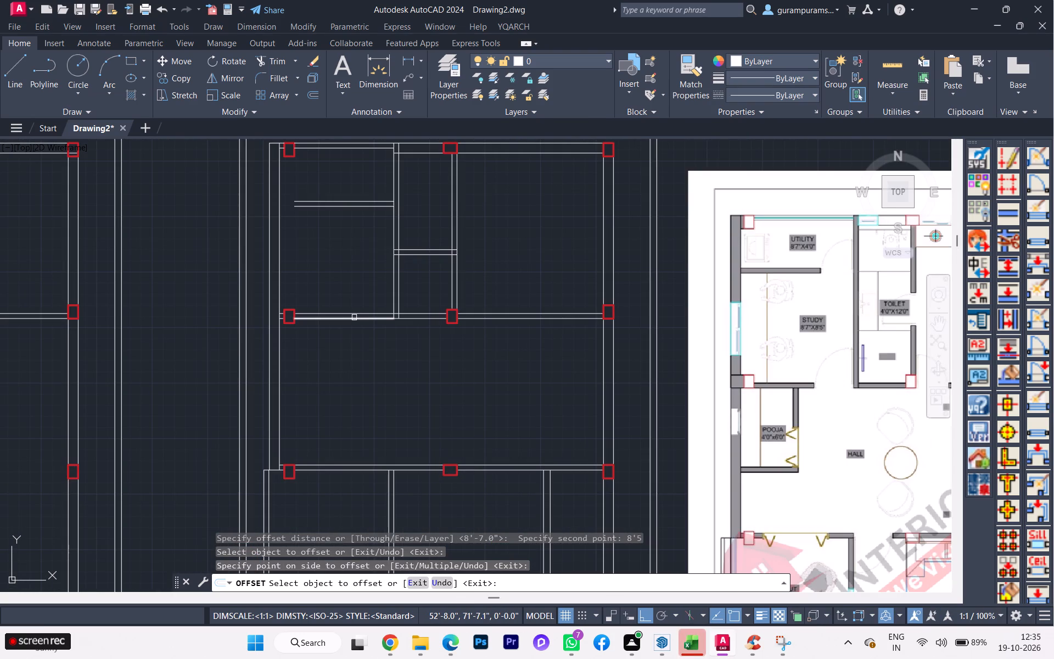
left_click(898, 78)
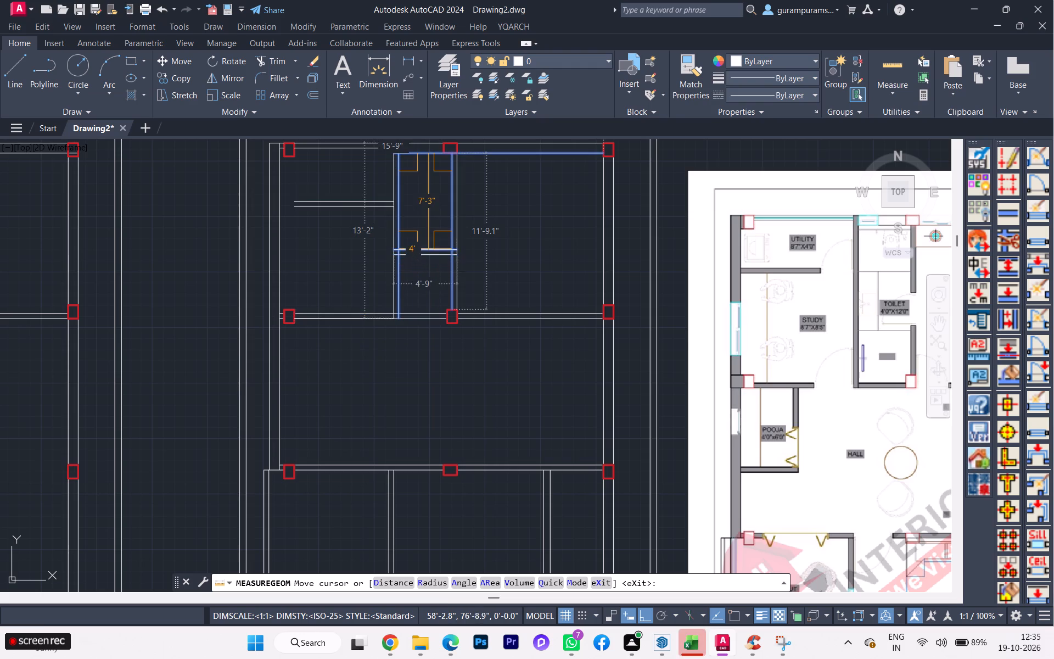
key("space")
Trim away both lines of the cross partition between the toilet's side walls in the first floor plan.
type("tr")
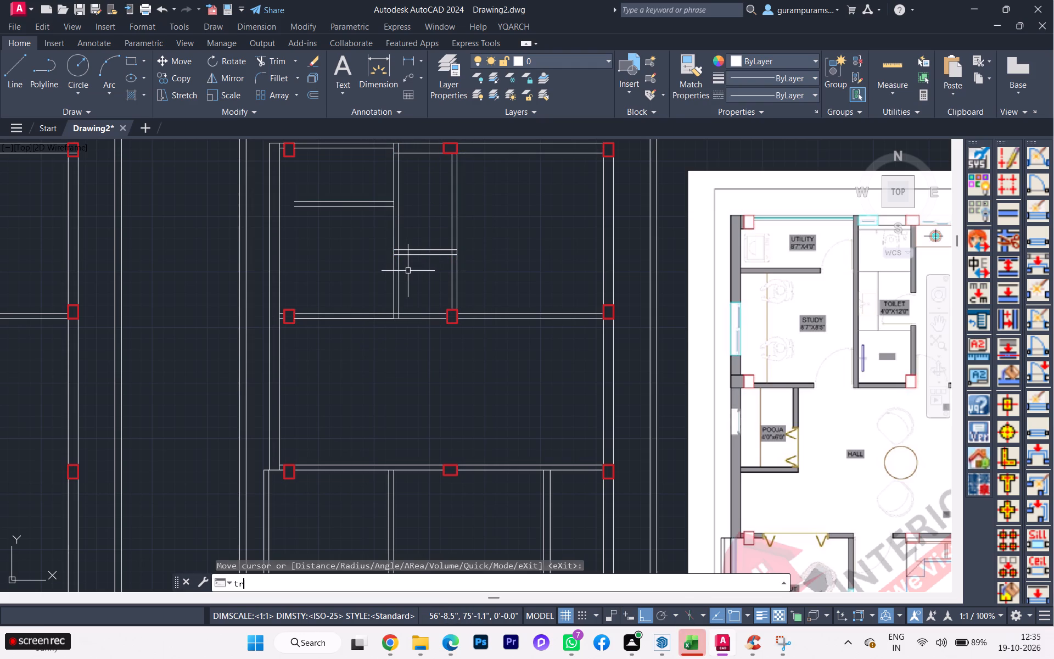
key("Return")
left_click(434, 231)
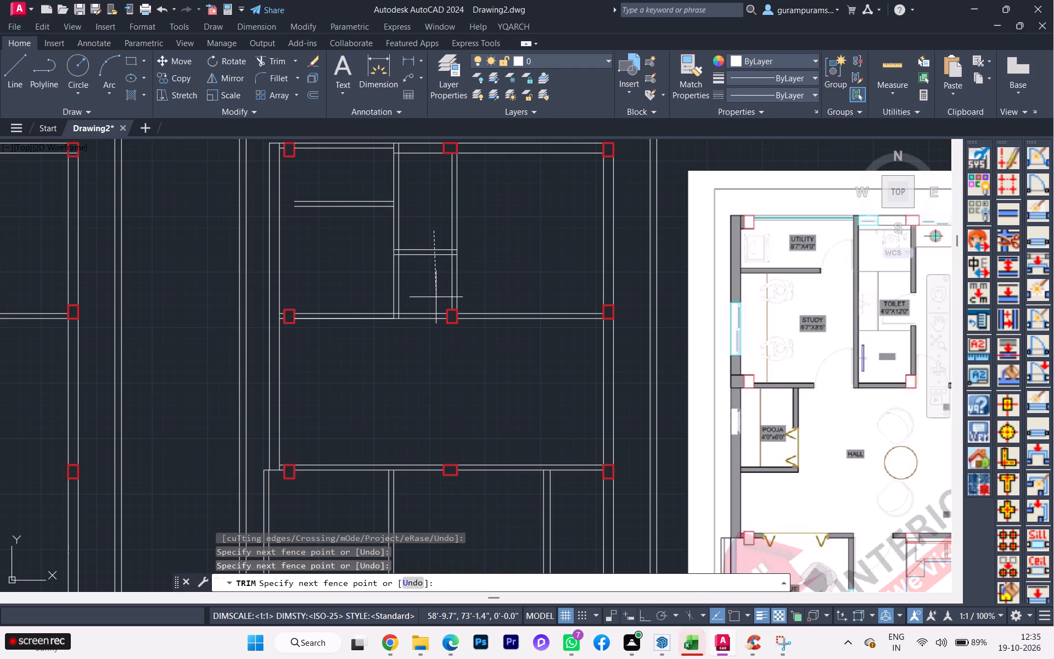
left_click(435, 294)
Measure the opened-up toilet's clear width and length with Quick measure.
left_click(891, 61)
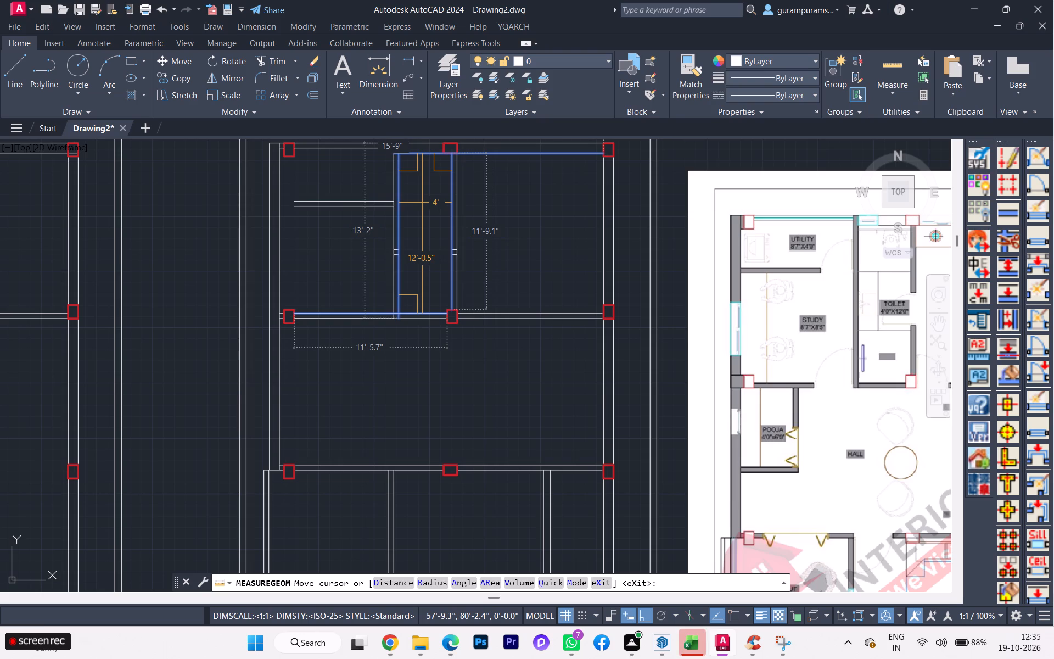
key("space")
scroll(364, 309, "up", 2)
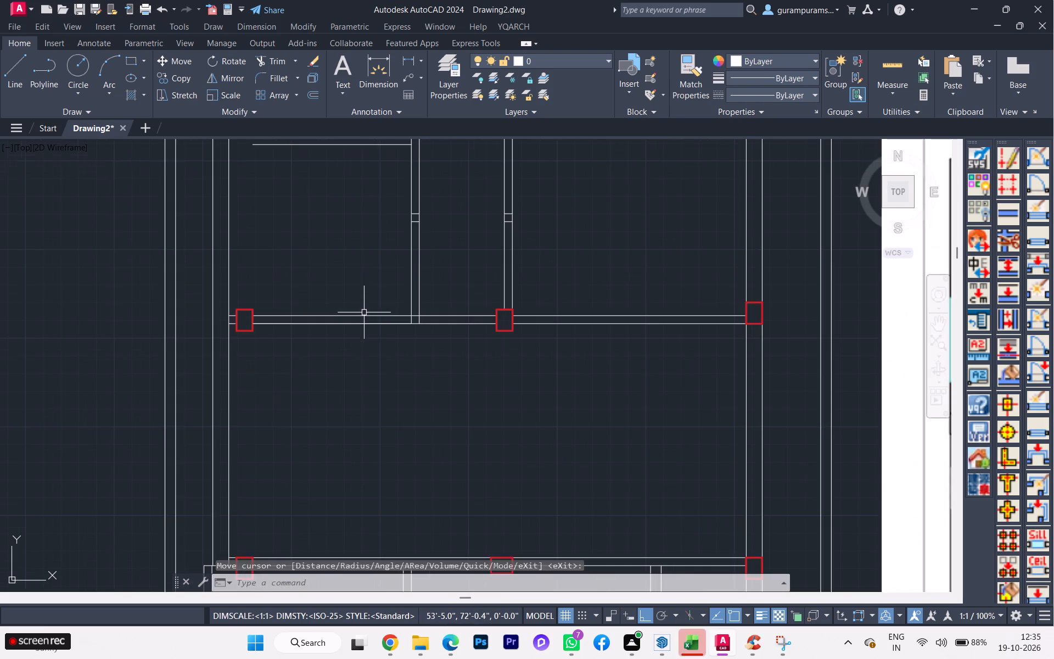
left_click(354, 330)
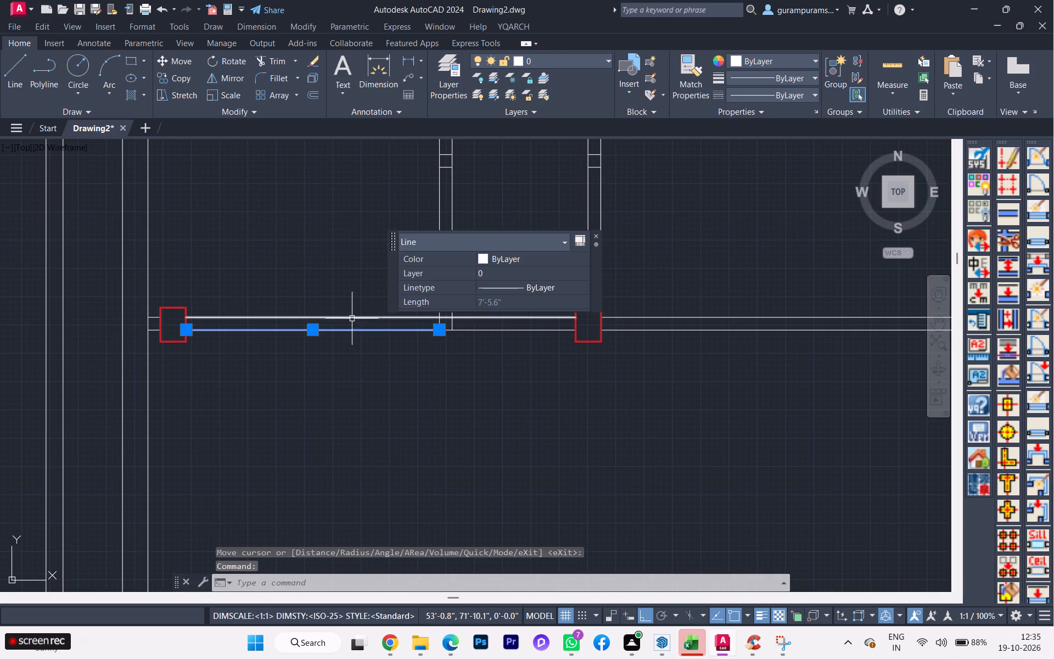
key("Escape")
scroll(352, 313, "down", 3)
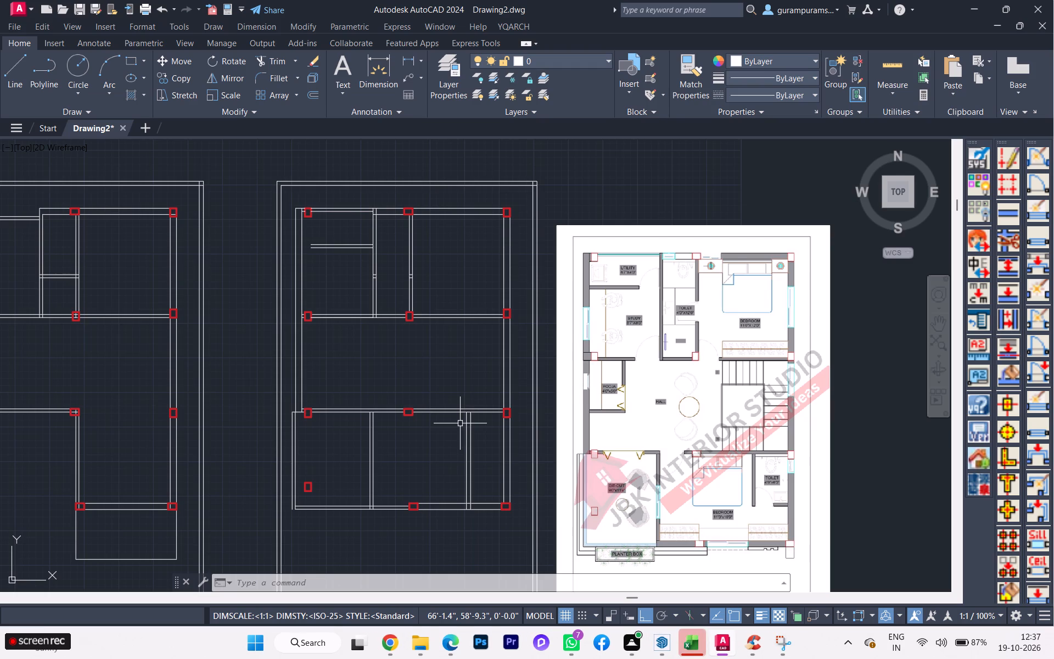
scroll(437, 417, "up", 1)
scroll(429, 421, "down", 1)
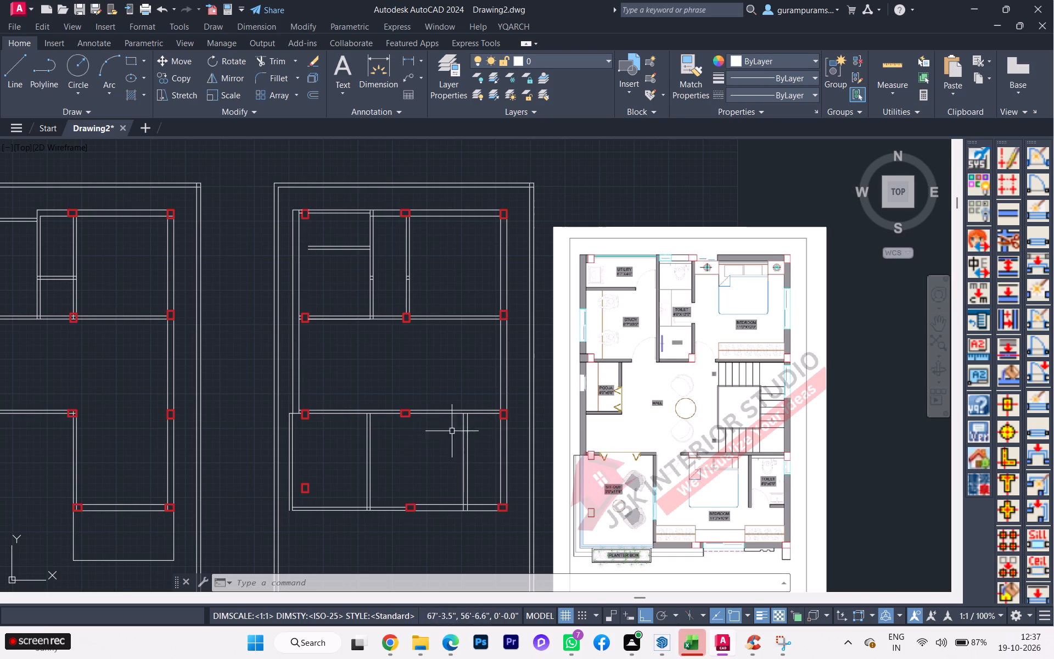
Trim the front bedroom's toilet partition line where it runs into the thickness of the front wall.
scroll(540, 476, "up", 1)
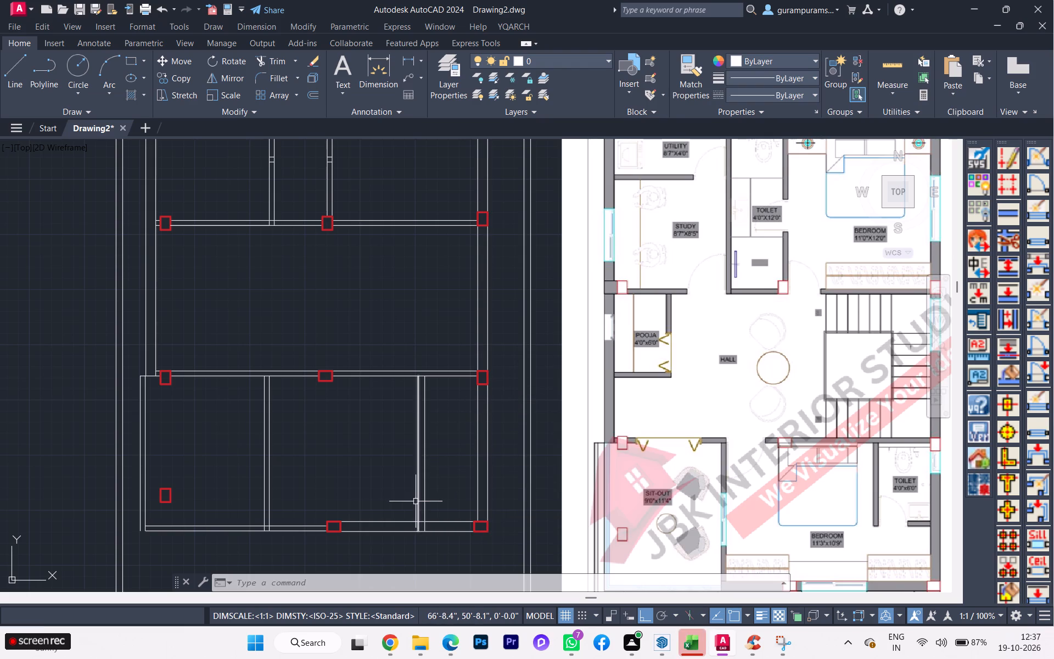
key("t")
key("r")
key("Return")
scroll(424, 531, "up", 3)
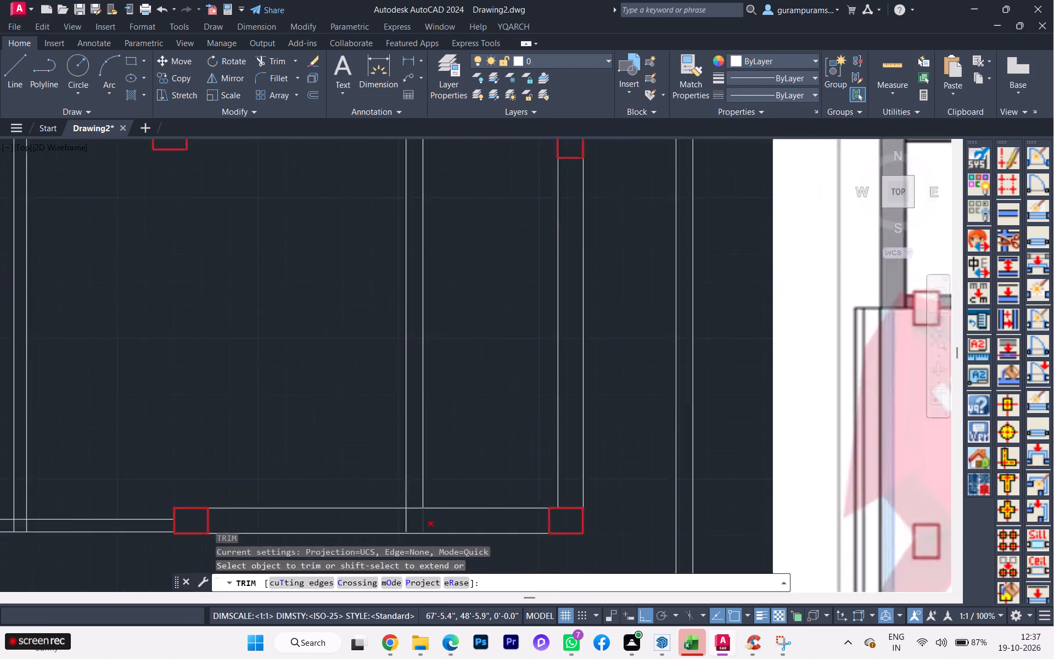
left_click(384, 512)
left_click(466, 513)
scroll(409, 504, "down", 2)
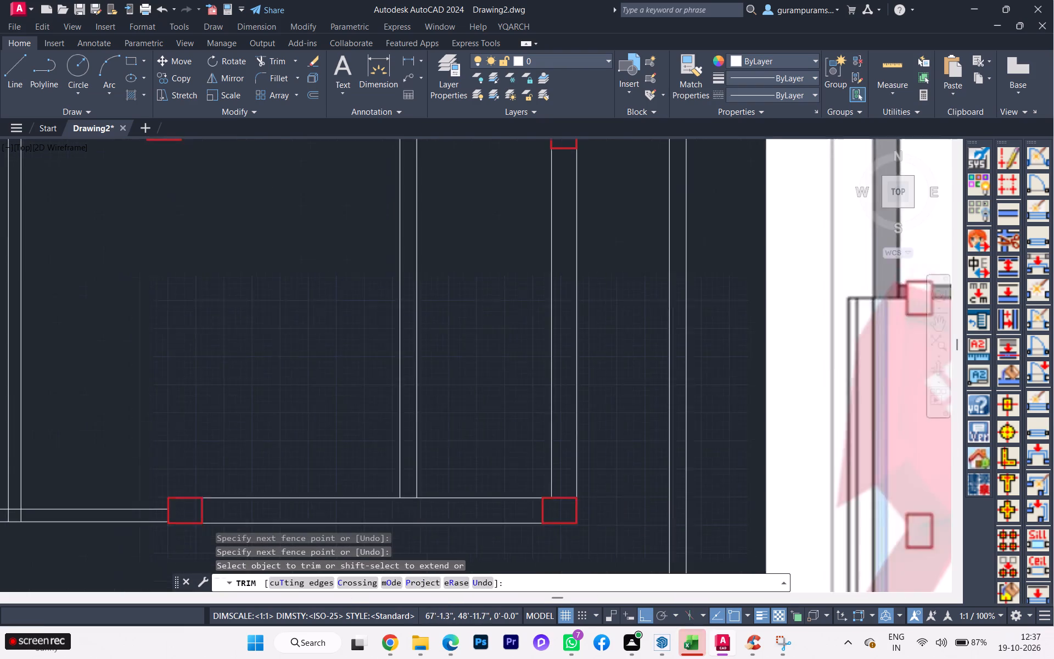
scroll(379, 498, "down", 1)
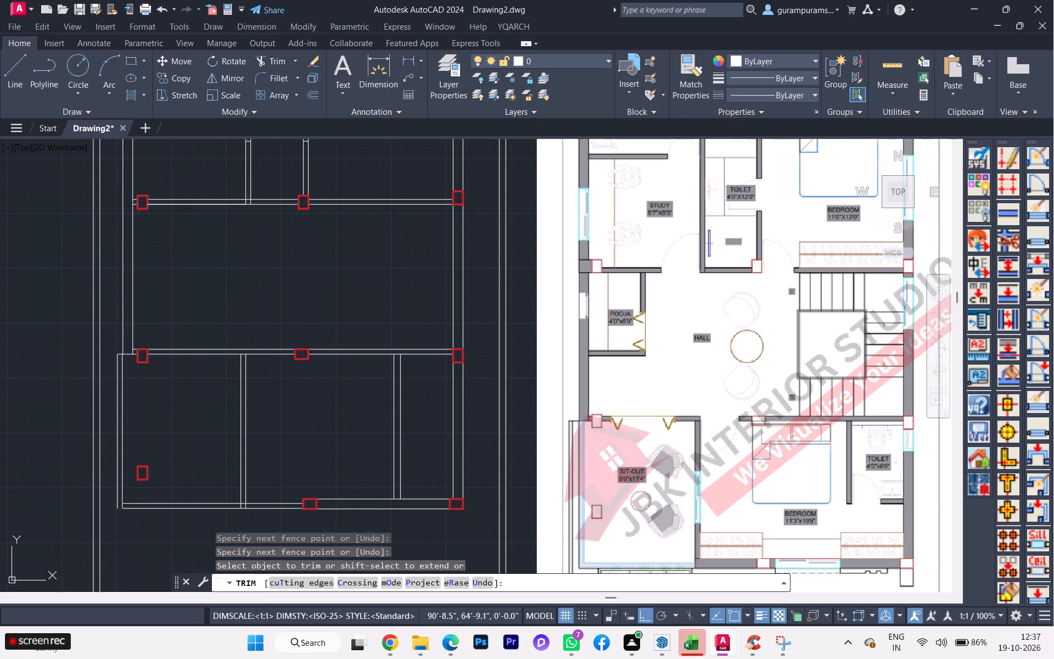
key("space")
Offset the hall-side line of the study wall 6' into the hall to set the pooja's depth.
key("o")
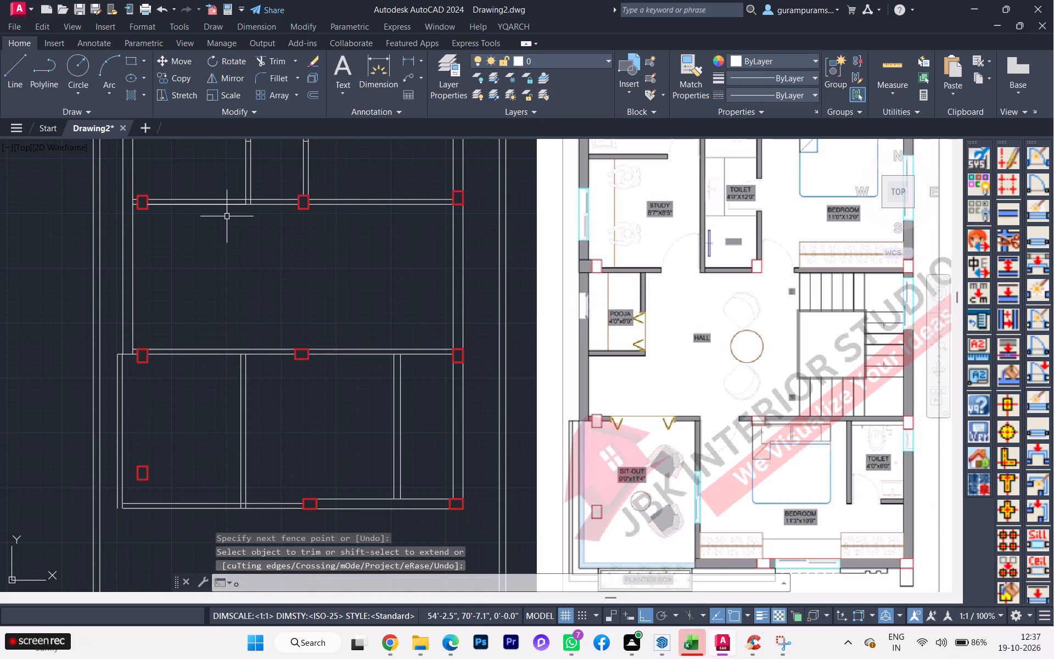
key("Return")
left_click(198, 205)
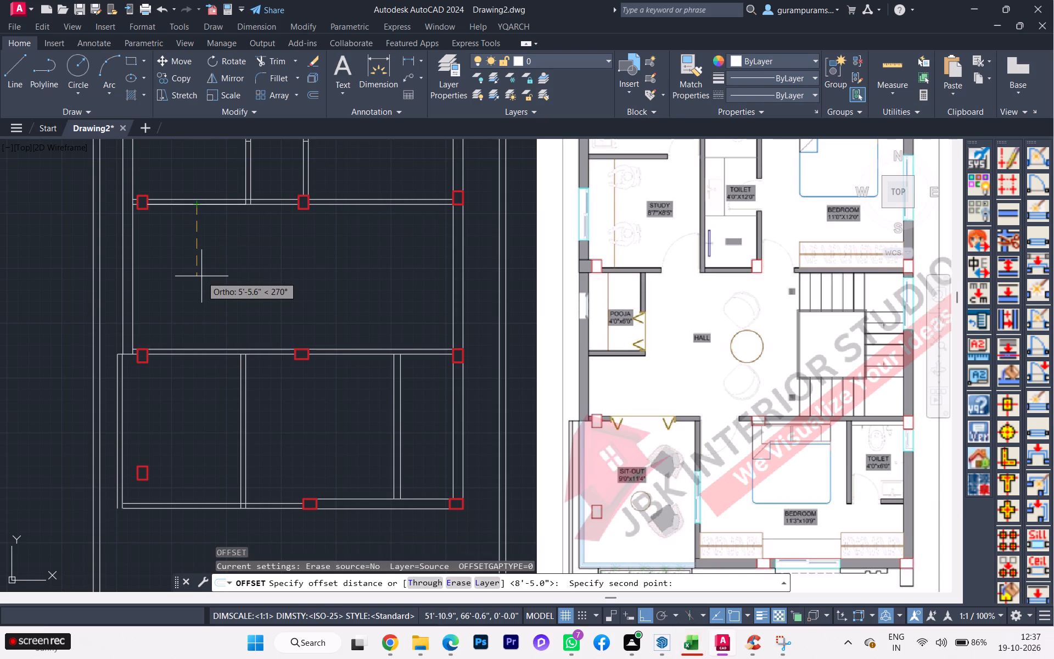
scroll(201, 276, "up", 1)
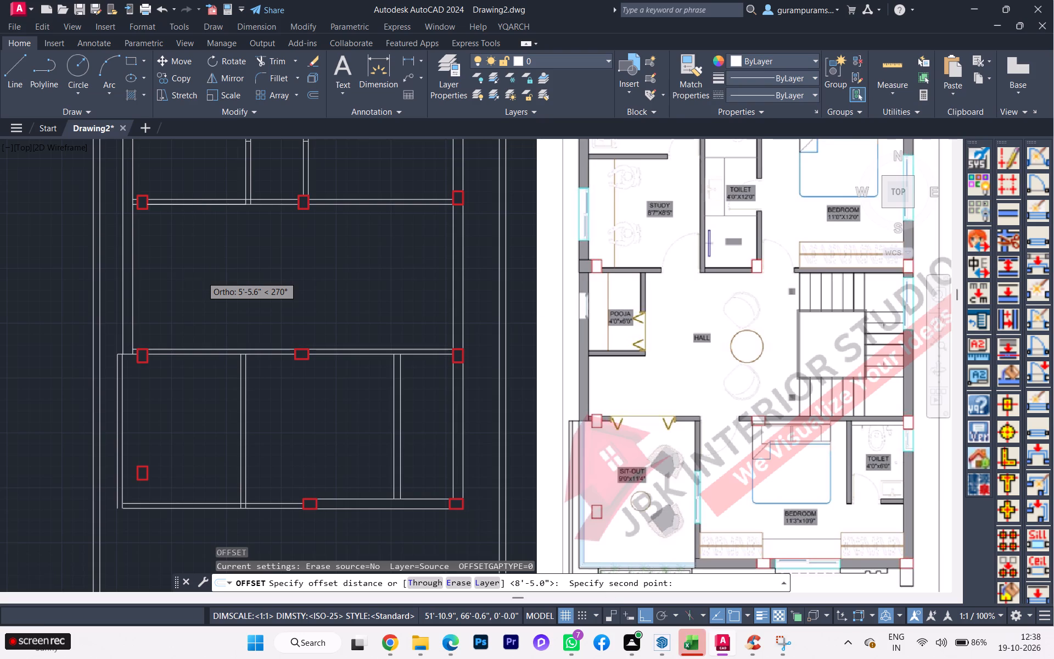
scroll(201, 276, "down", 1)
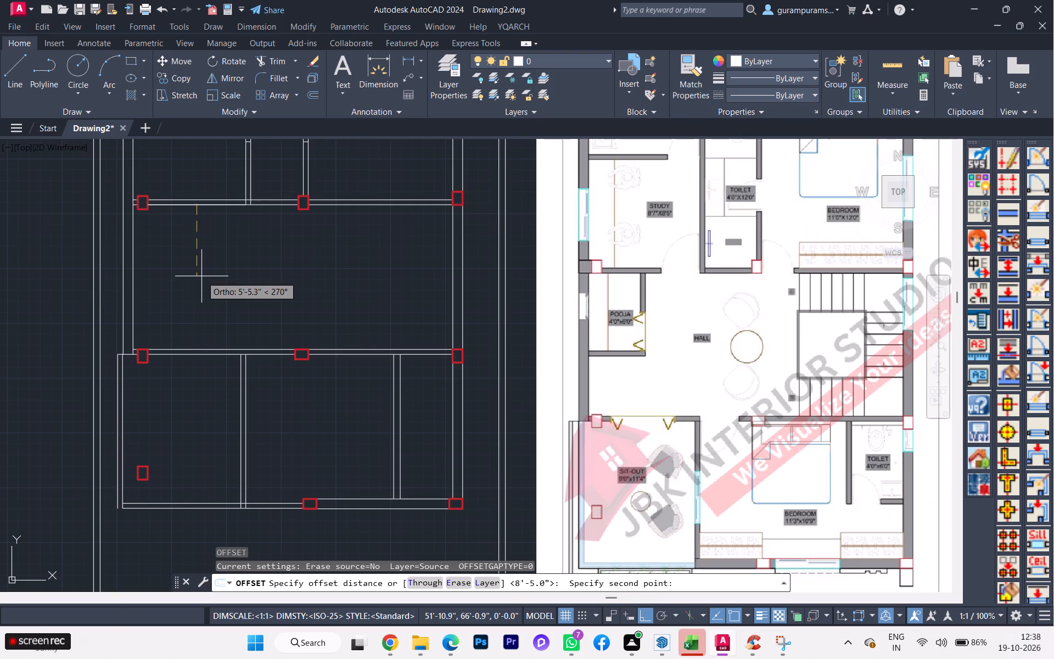
type("6'")
key("Return")
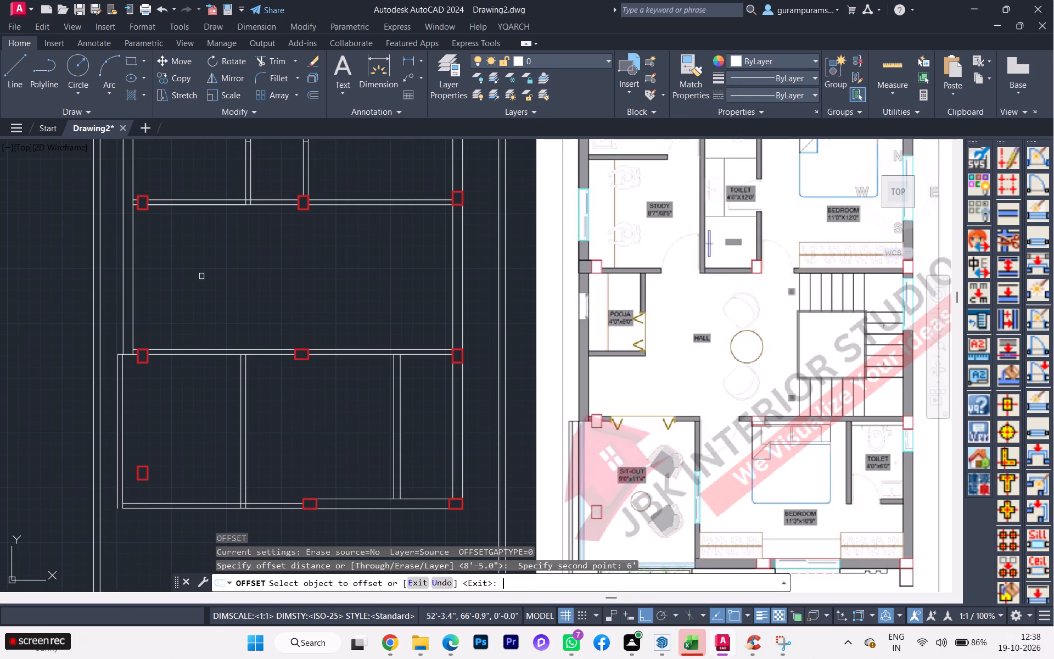
left_click(183, 204)
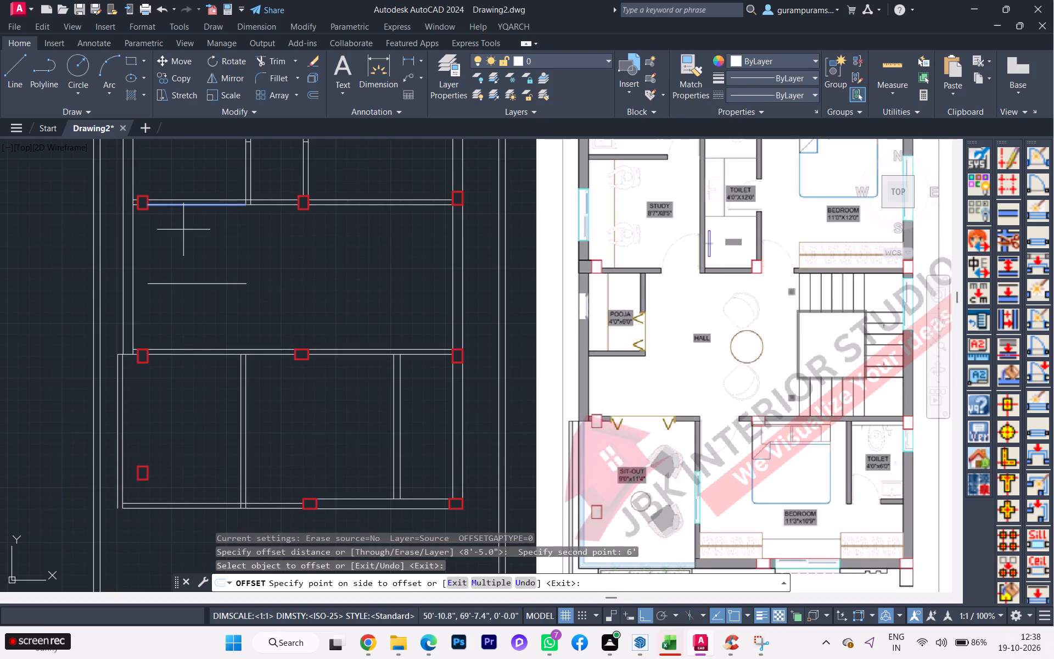
left_click(183, 241)
key("space")
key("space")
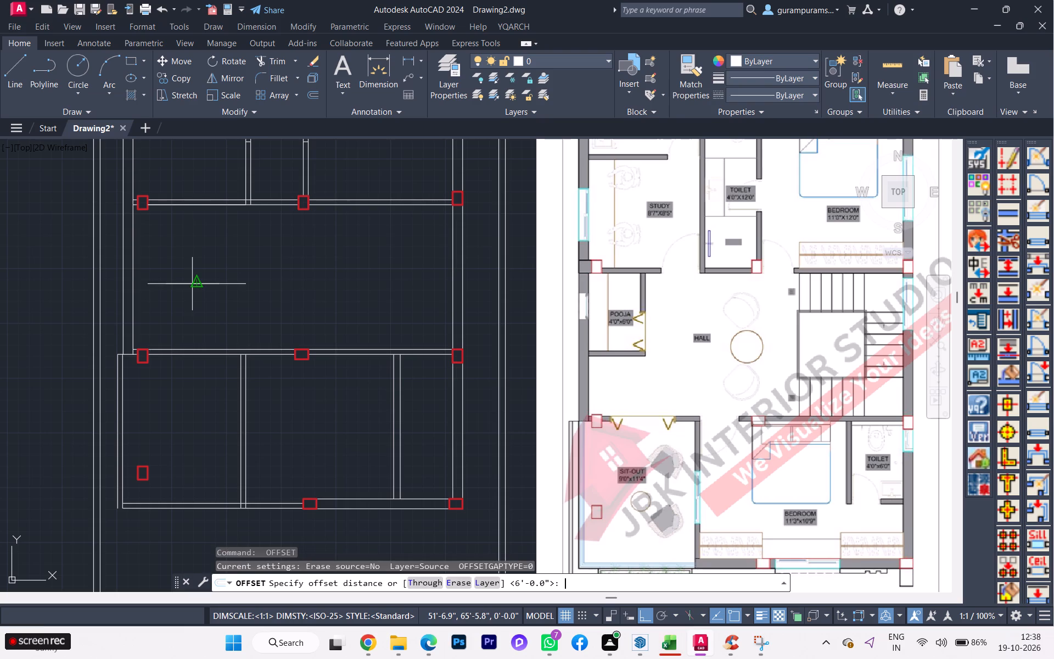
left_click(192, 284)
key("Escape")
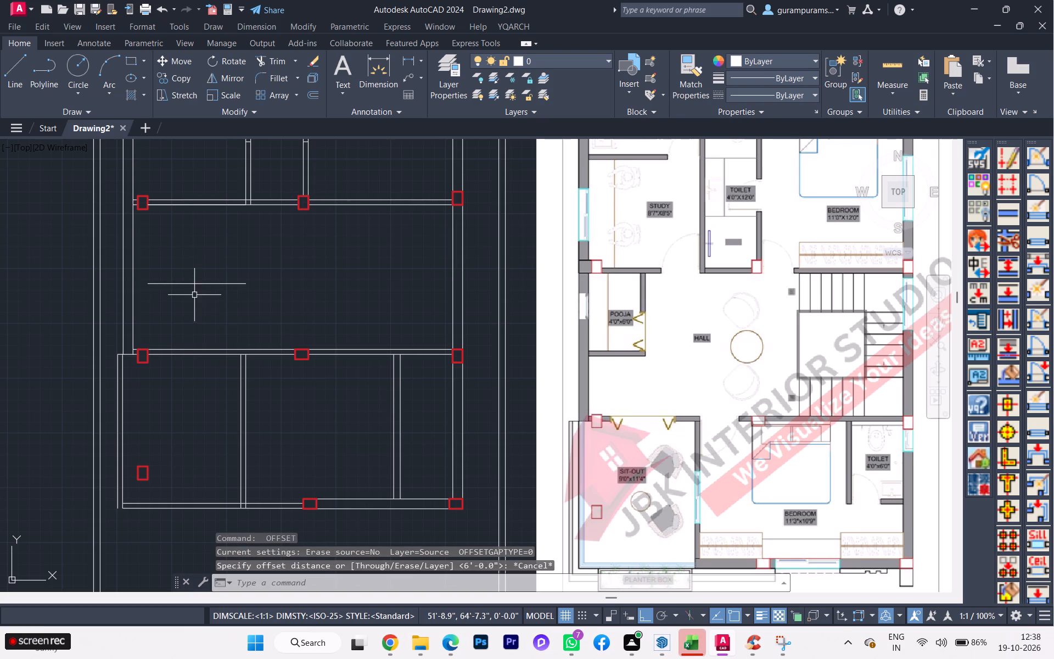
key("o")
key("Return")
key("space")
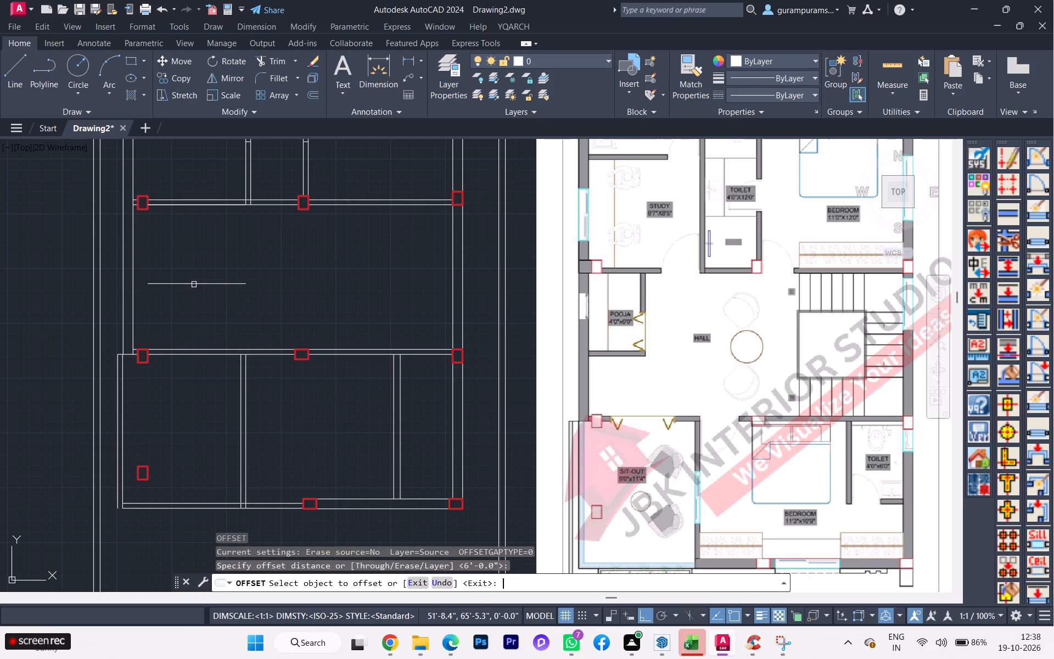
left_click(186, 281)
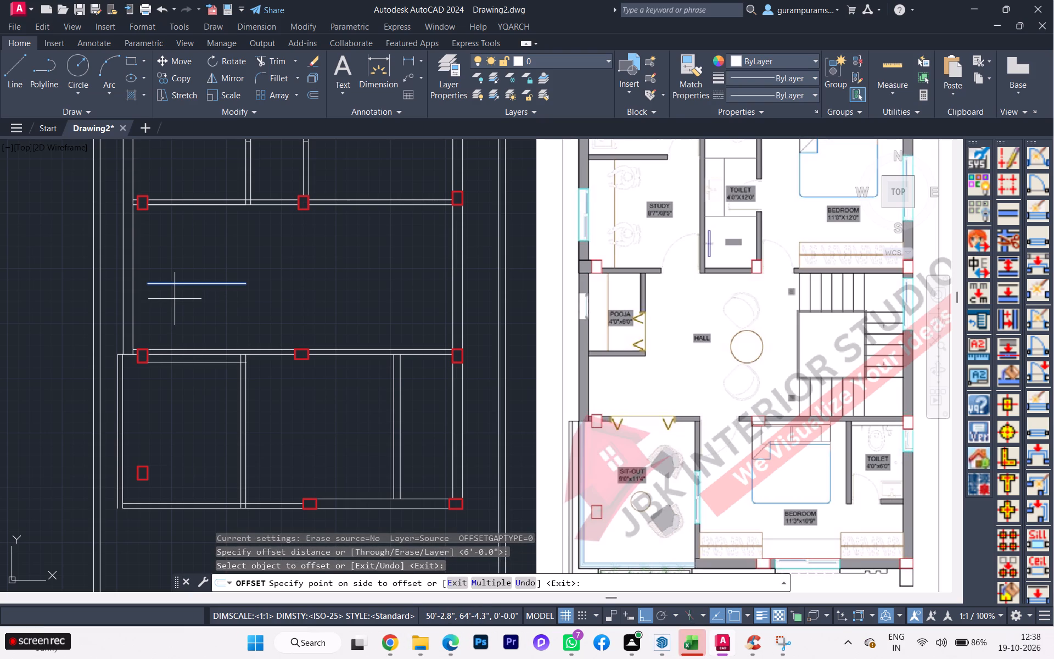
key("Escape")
Offset the new pooja wall line 4.5" away from the study to give the wall its thickness.
key("space")
left_click(182, 283)
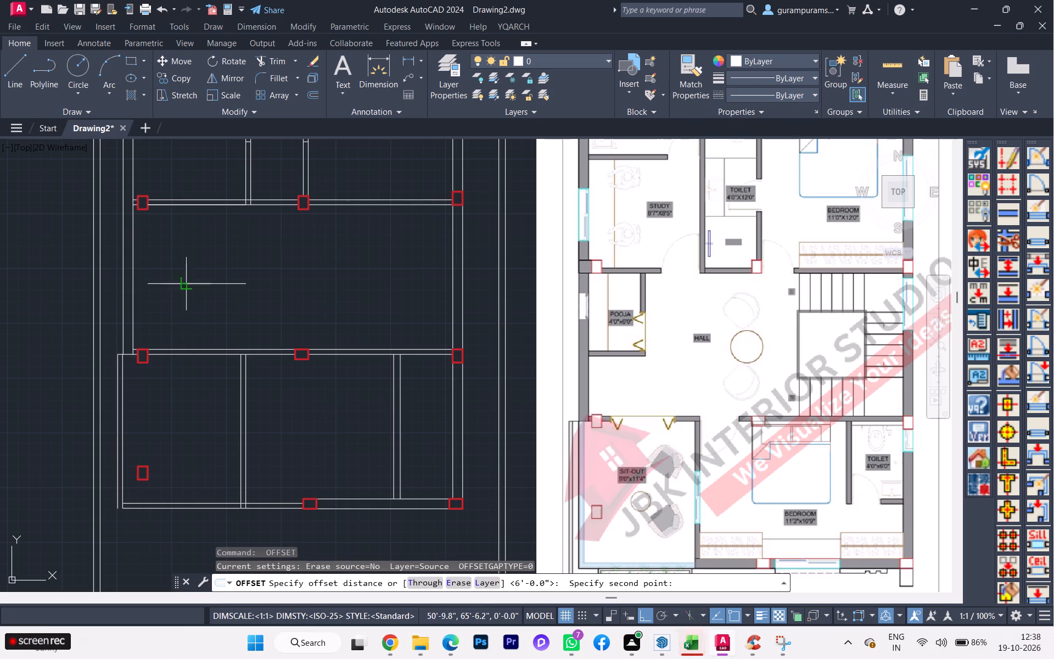
type("4.5")
key("Return")
left_click(186, 284)
left_click(180, 305)
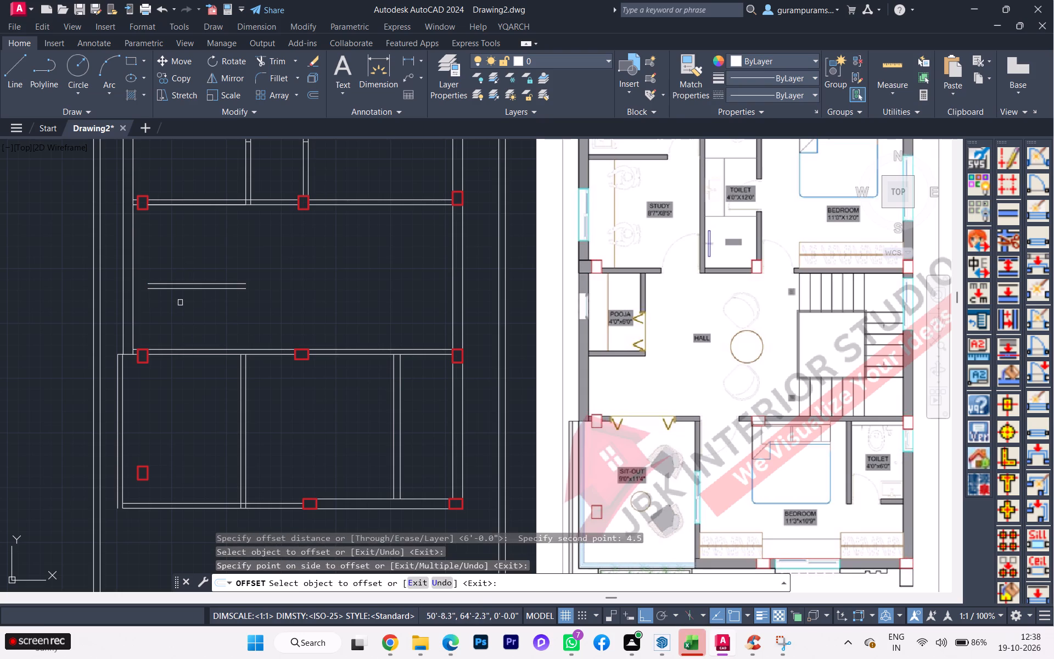
key("space")
Extend both pooja wall lines to the inner face of the adjacent exterior side wall.
key("e")
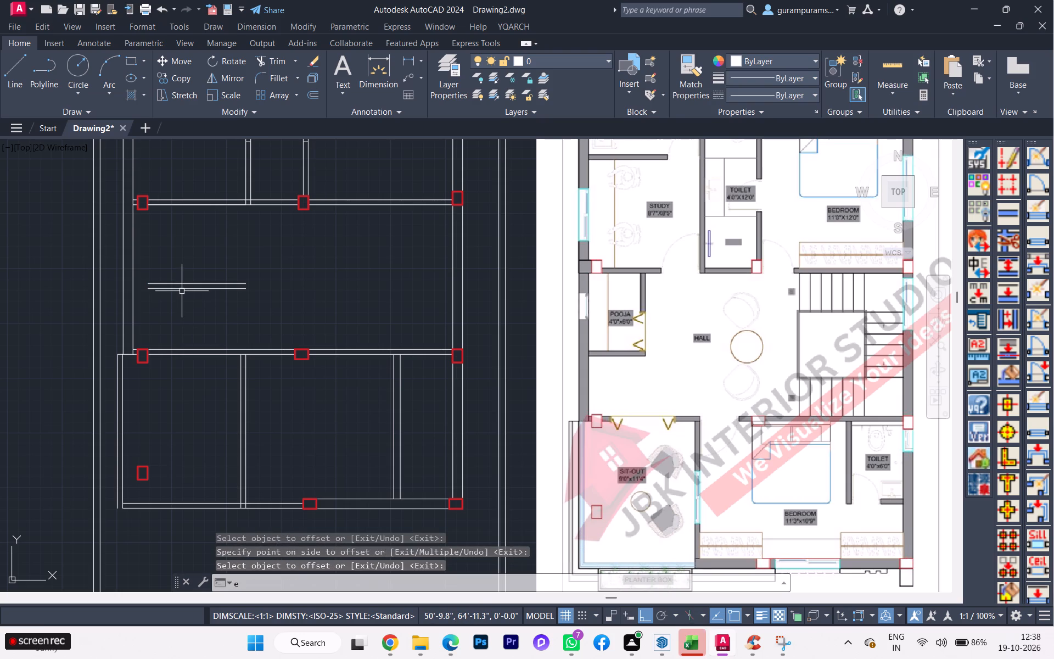
key("x")
key("Return")
left_click(178, 272)
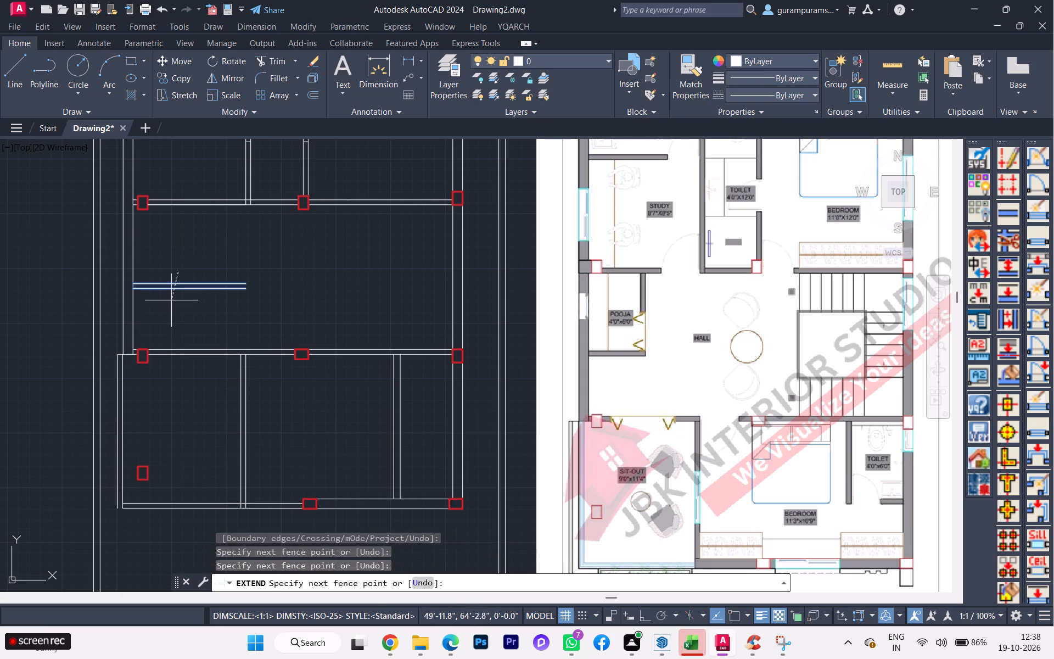
left_click(171, 300)
key("space")
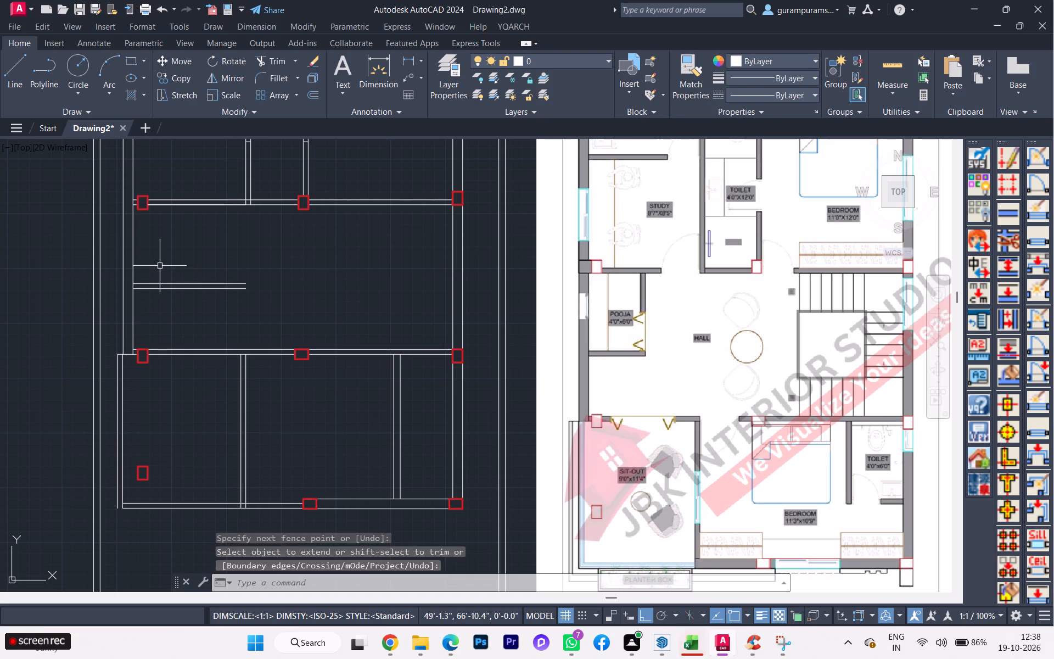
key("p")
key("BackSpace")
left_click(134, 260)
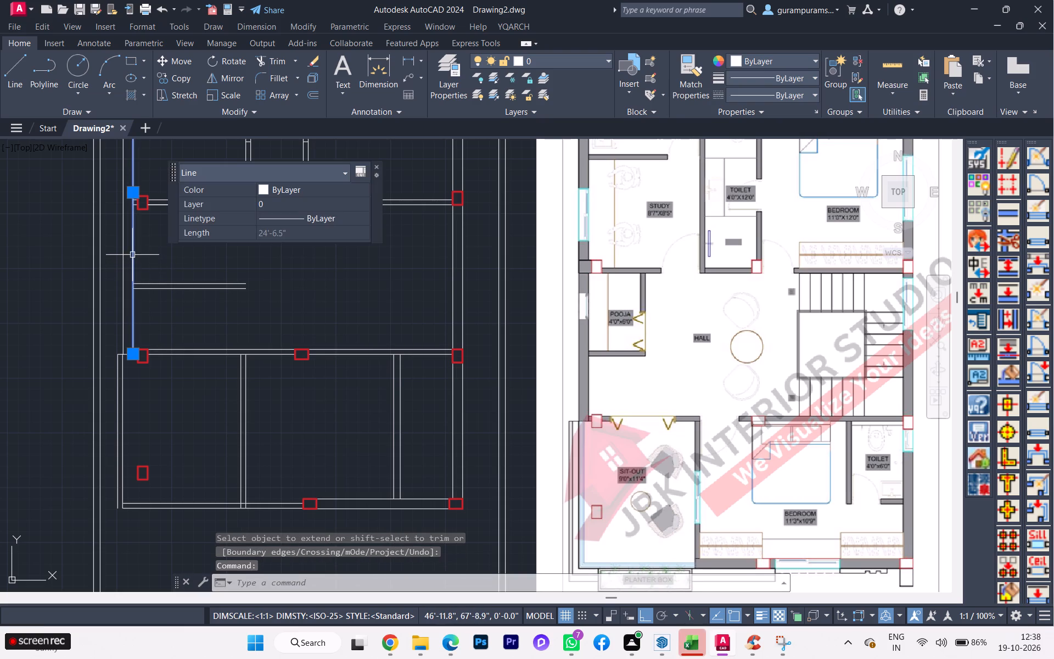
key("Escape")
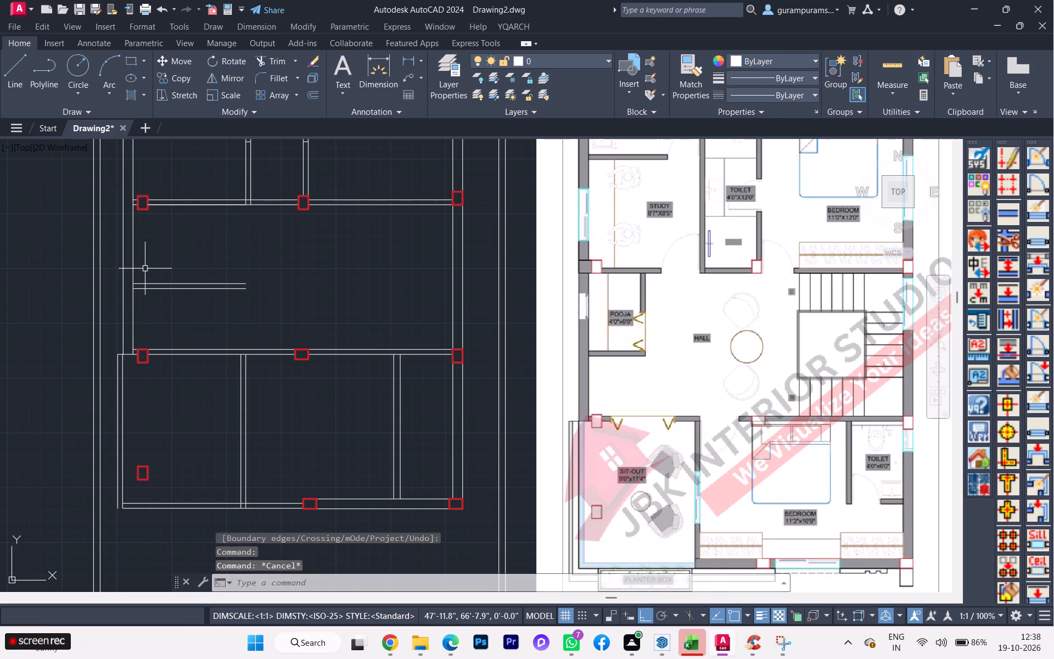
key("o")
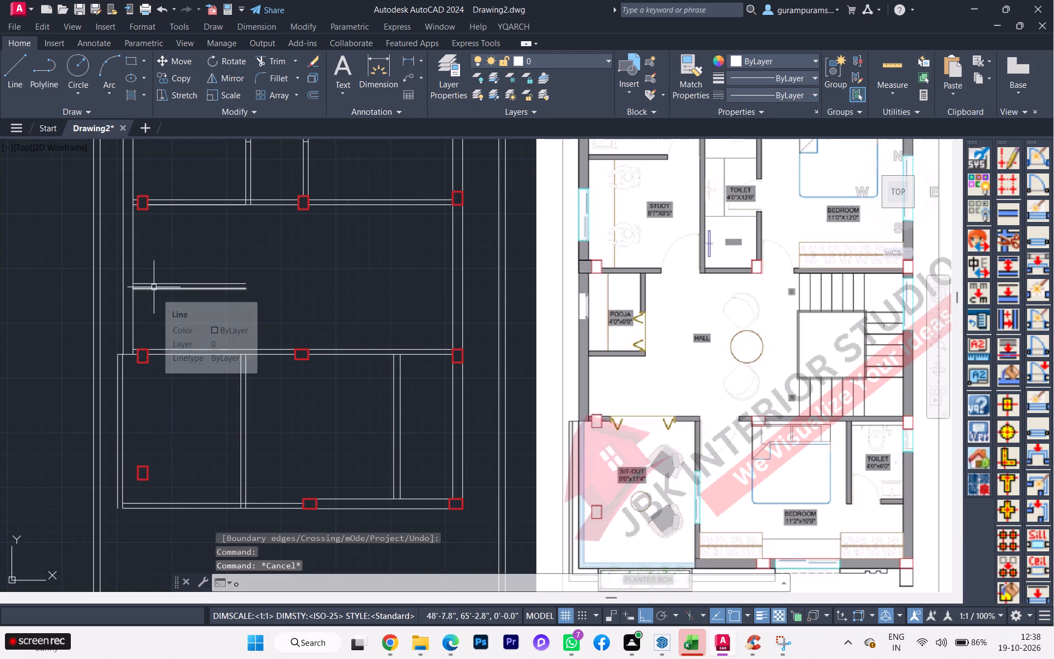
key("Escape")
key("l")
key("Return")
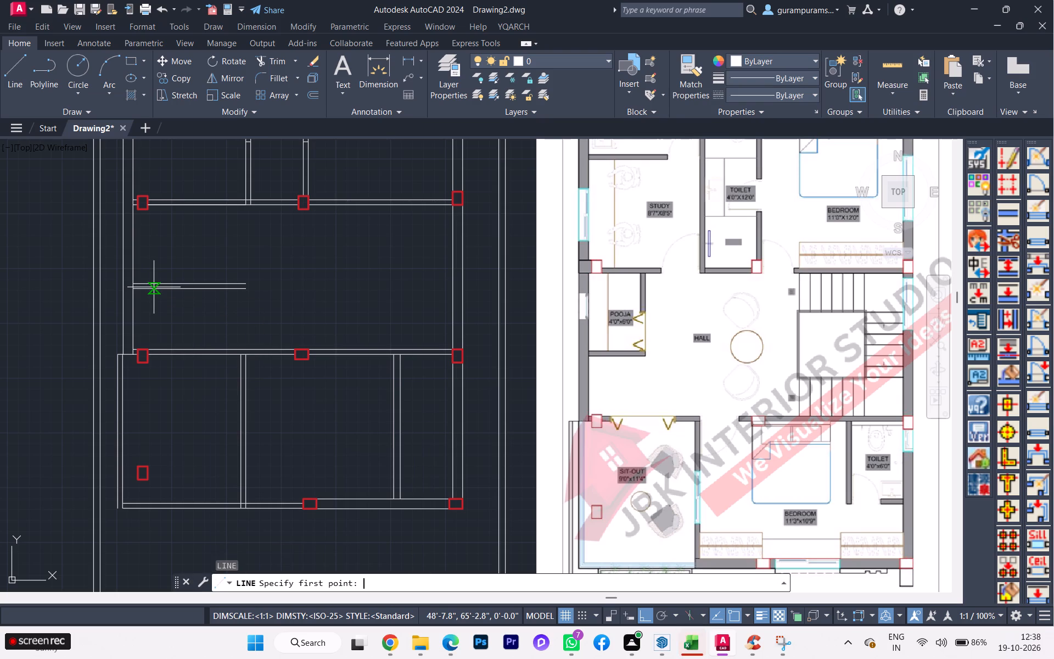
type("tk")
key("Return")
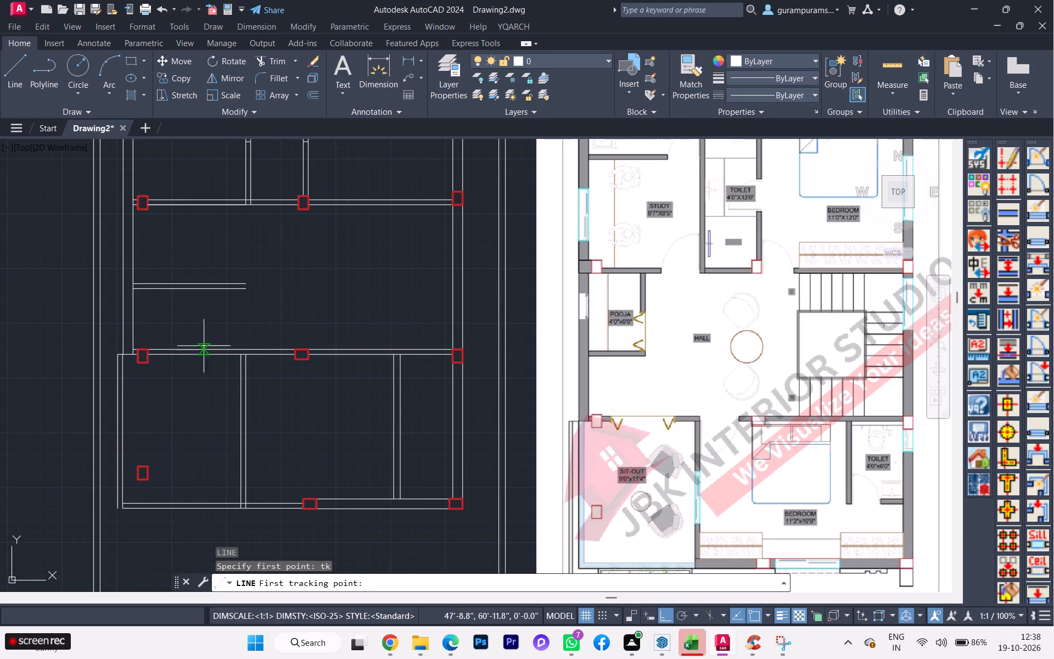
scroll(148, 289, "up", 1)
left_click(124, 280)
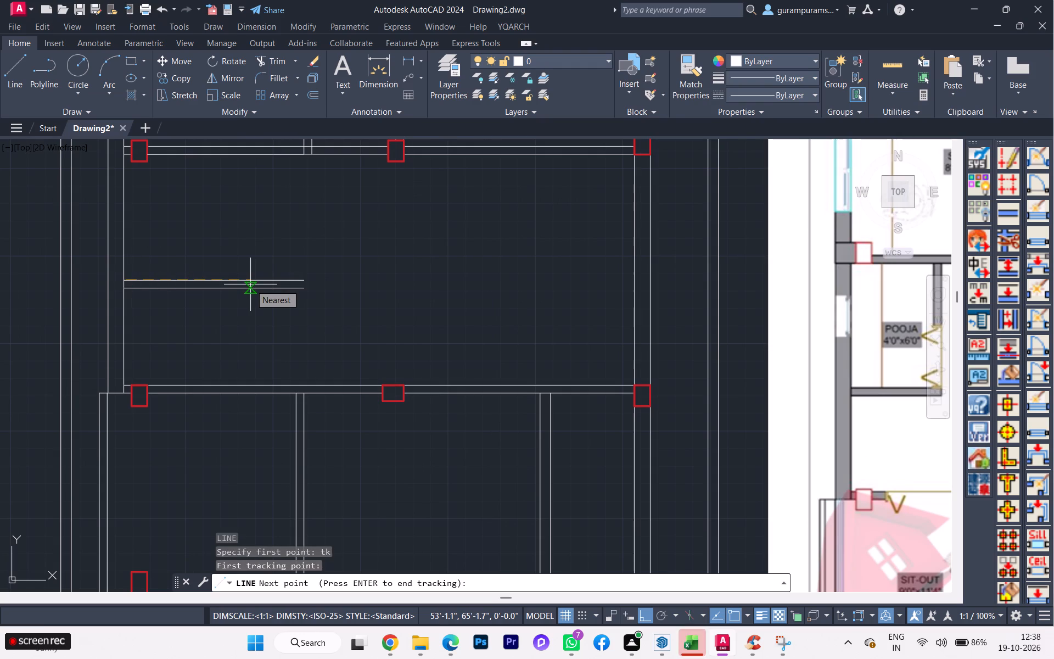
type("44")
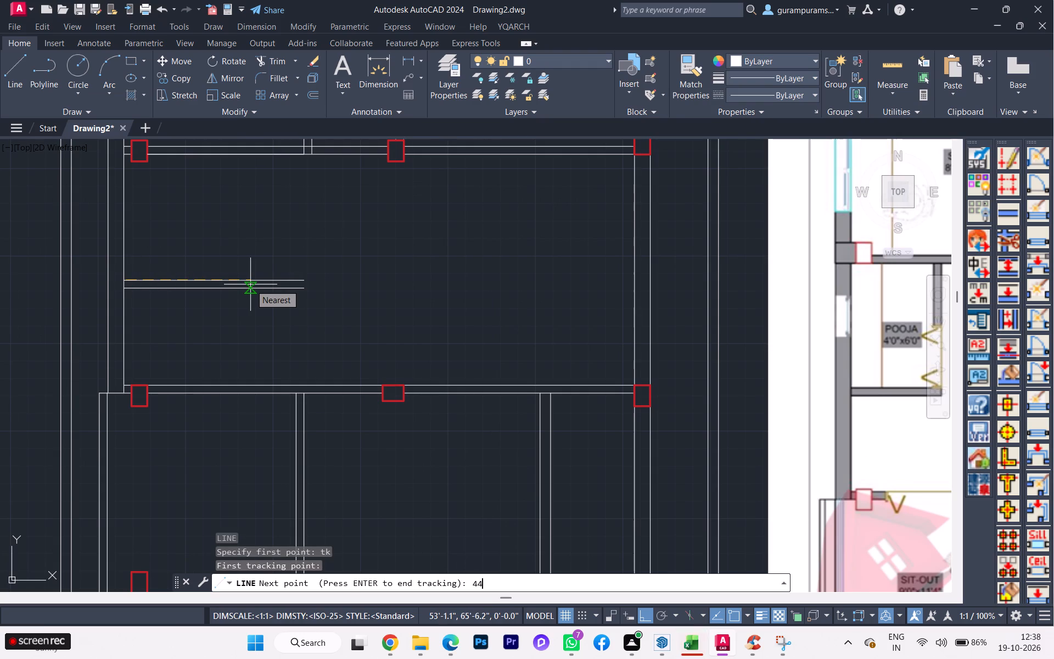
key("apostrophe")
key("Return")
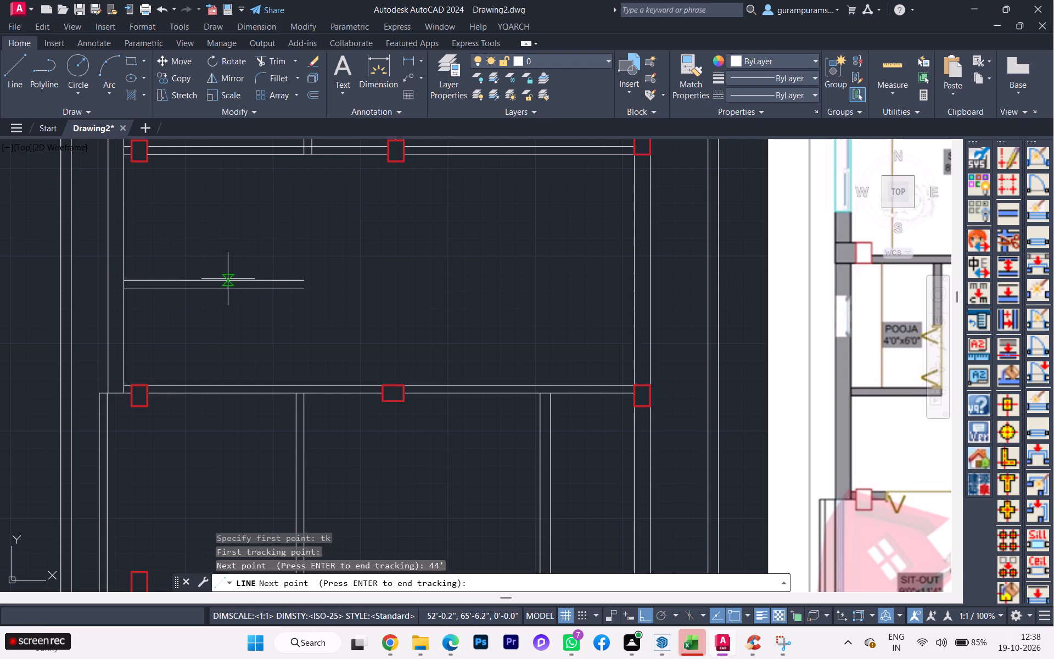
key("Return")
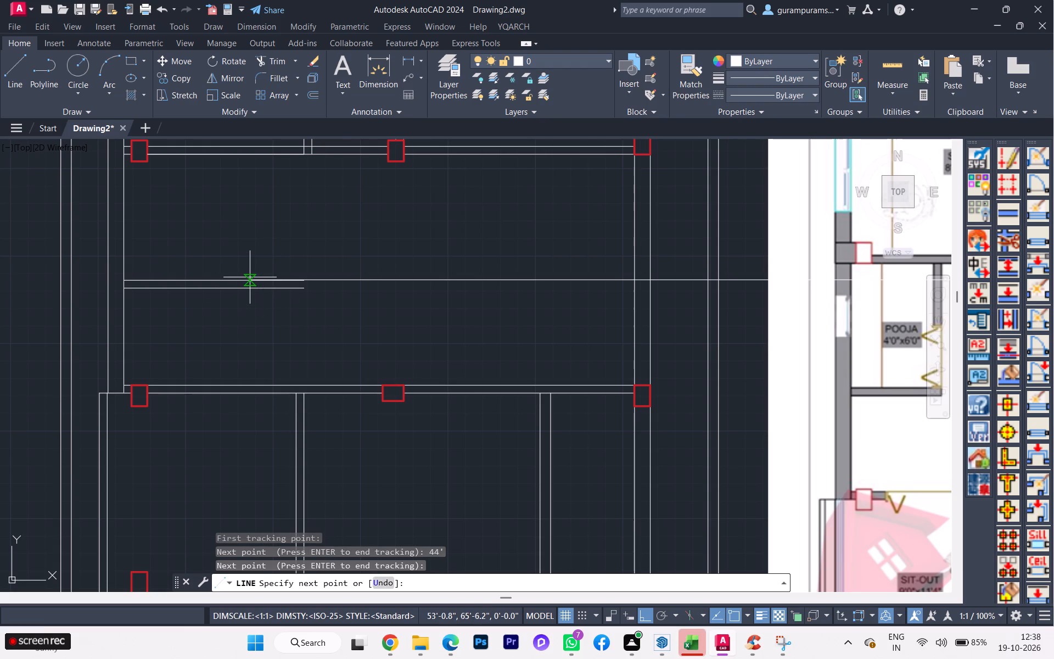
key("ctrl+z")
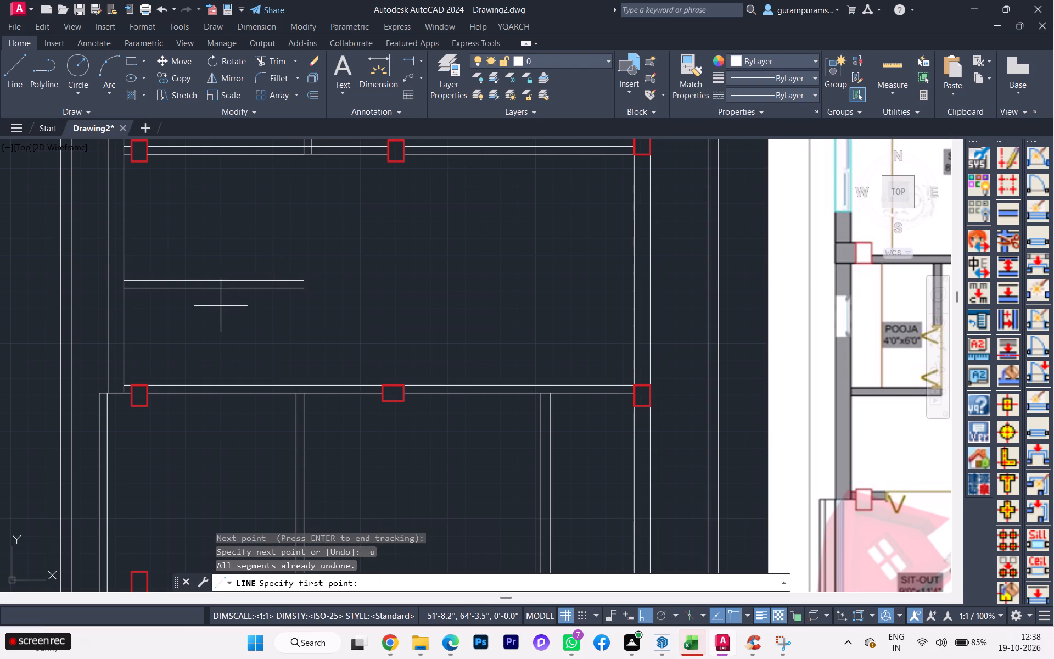
Draw a 4' line along the pooja wall's inner line, starting from the exterior side wall's inner face.
left_click(119, 278)
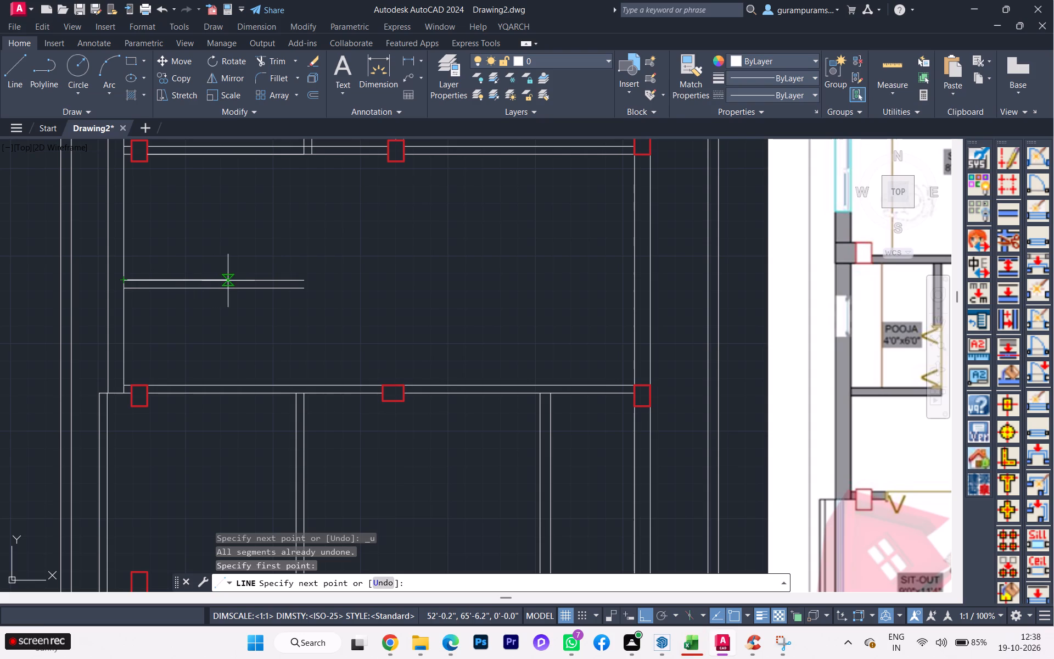
key("4")
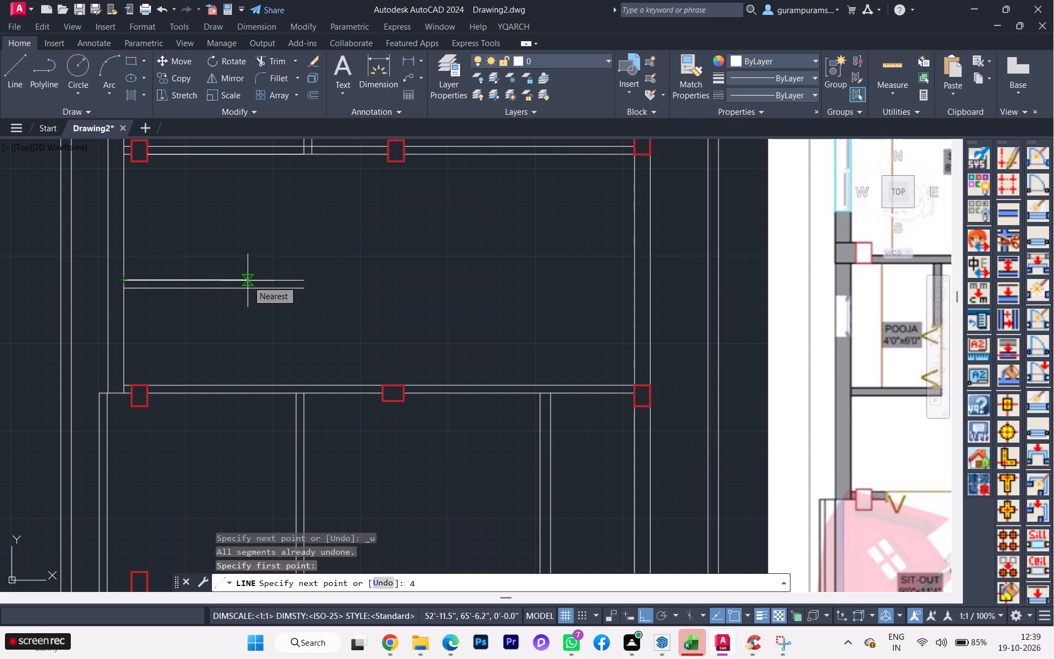
key("apostrophe")
key("Return")
key("Return")
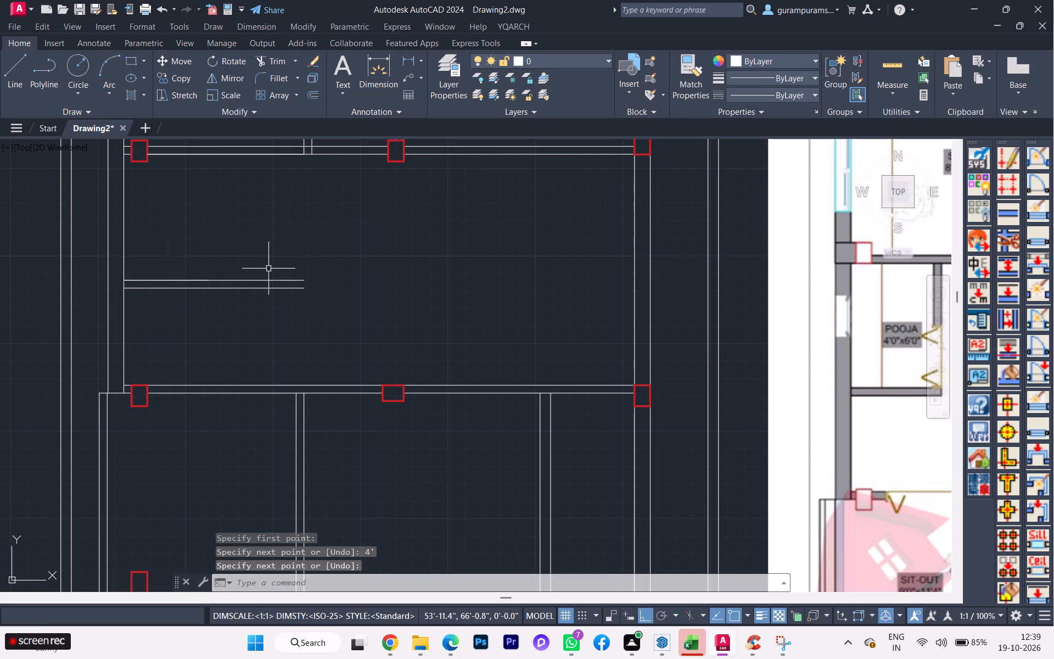
Draw the pooja's hall-side wall line from a point tracked 4' from the exterior wall's inner corner to the study wall.
key("space")
type("tk")
key("Return")
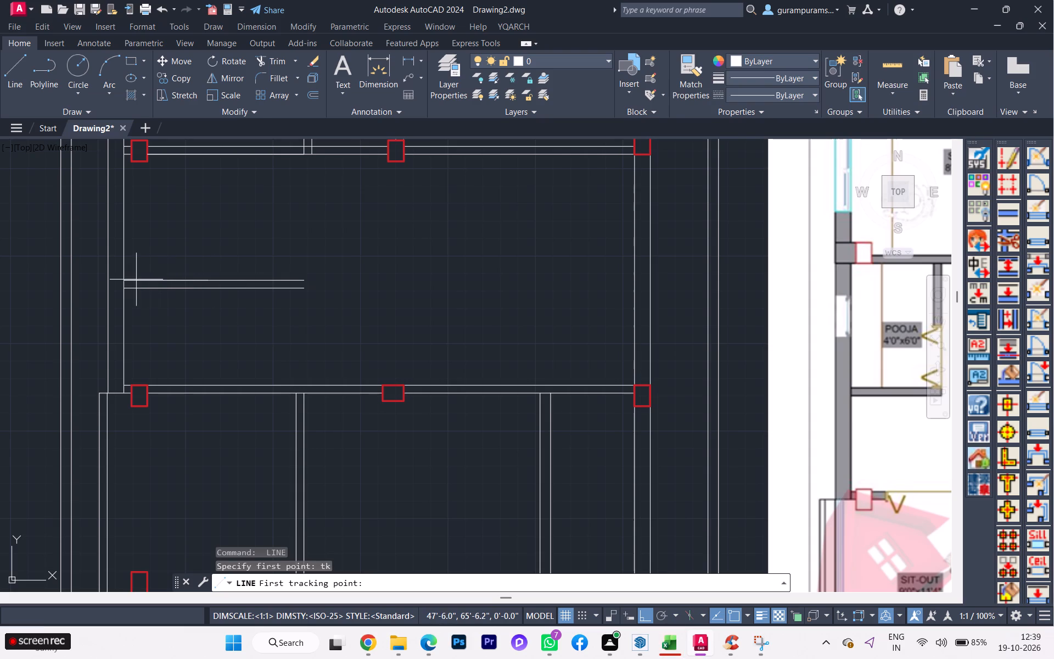
left_click(124, 281)
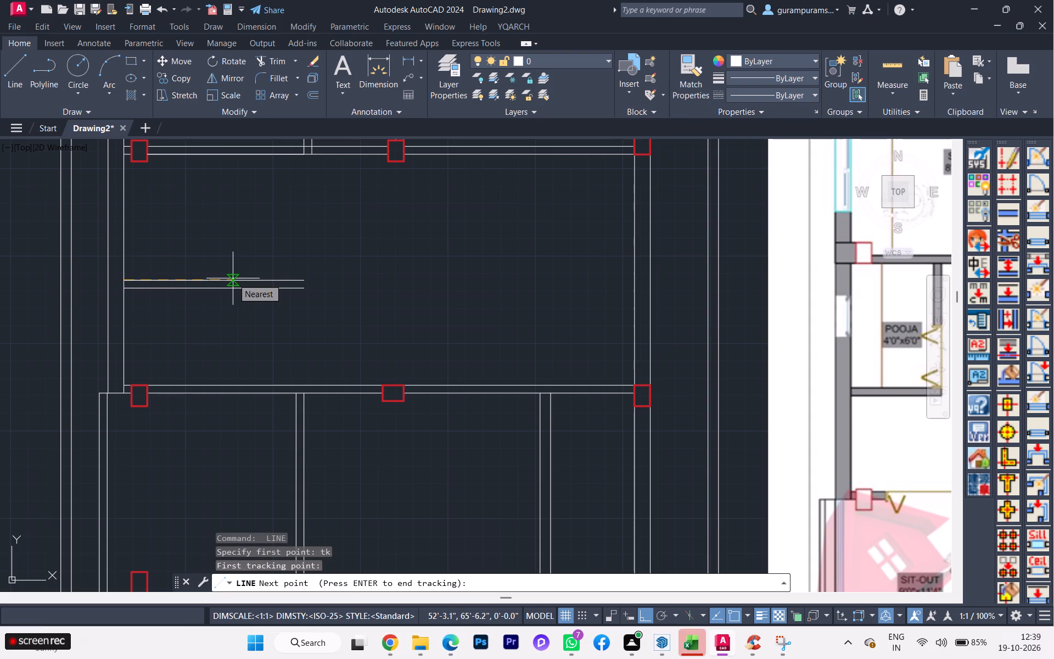
type("1'")
key("BackSpace")
key("BackSpace")
type("4'")
key("Return")
key("Return")
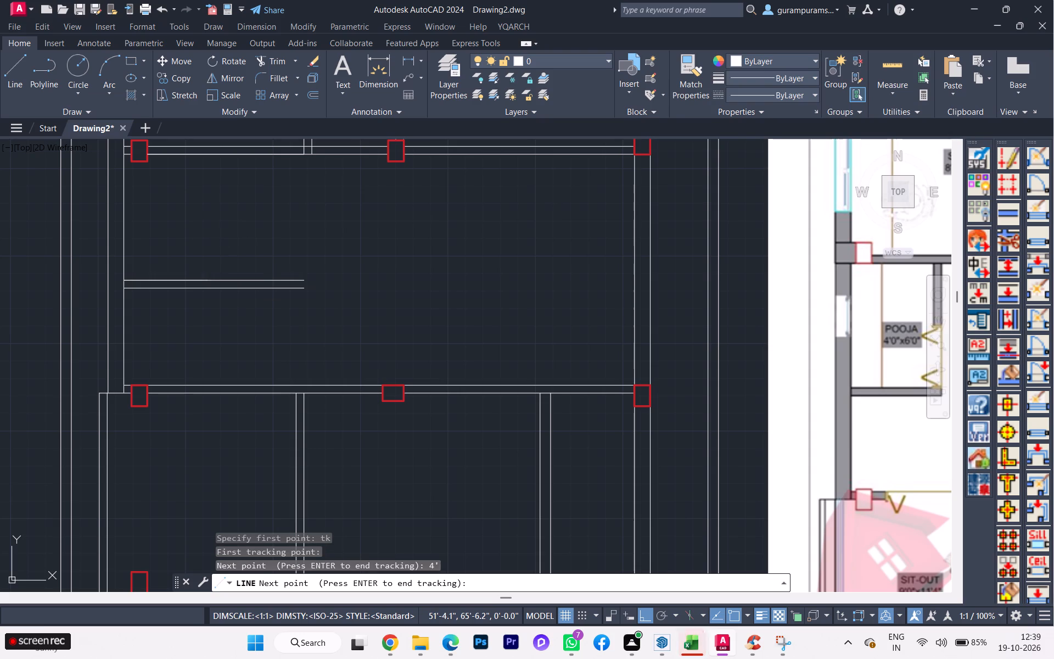
left_click(204, 155)
key("space")
Offset the pooja's new hall-side wall line 4.5" towards the hall to give the wall its thickness.
left_click(253, 237)
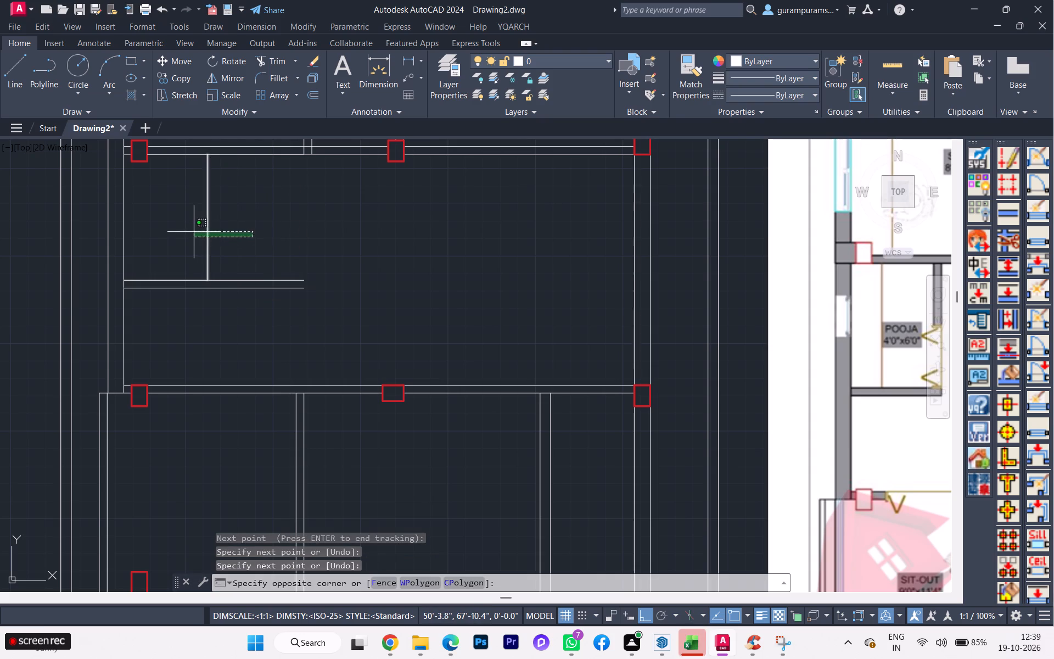
left_click(192, 231)
key("o")
key("Return")
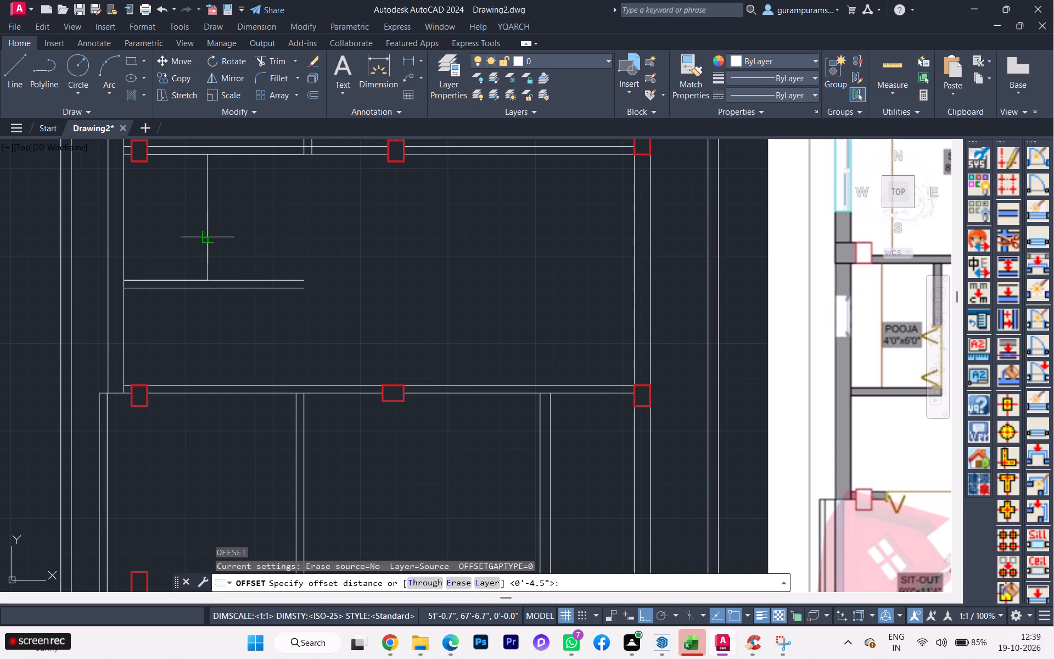
left_click(211, 240)
type("4.5")
key("Return")
left_click(231, 248)
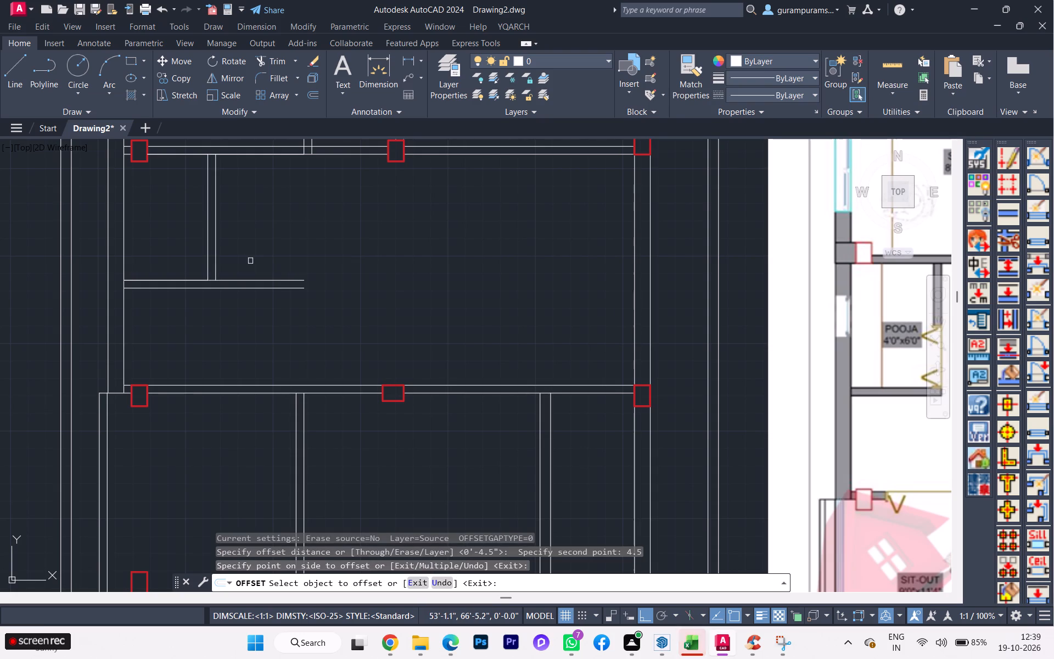
key("Escape")
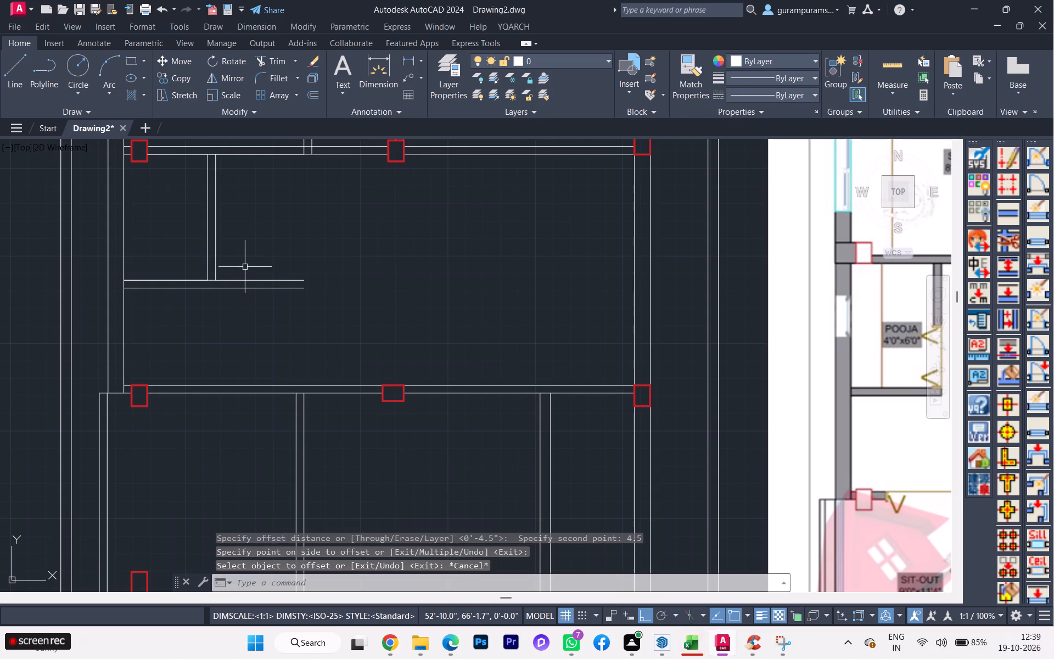
Extend the pooja's hall-side wall lines to the outer line of its front wall.
scroll(245, 275, "down", 1)
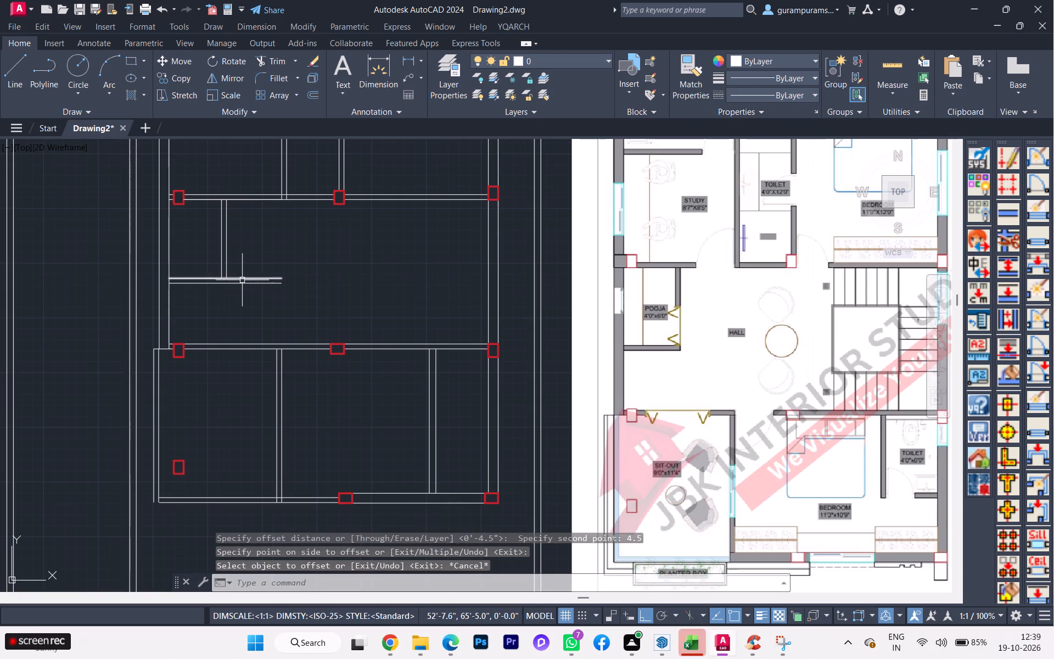
type("ex")
key("Return")
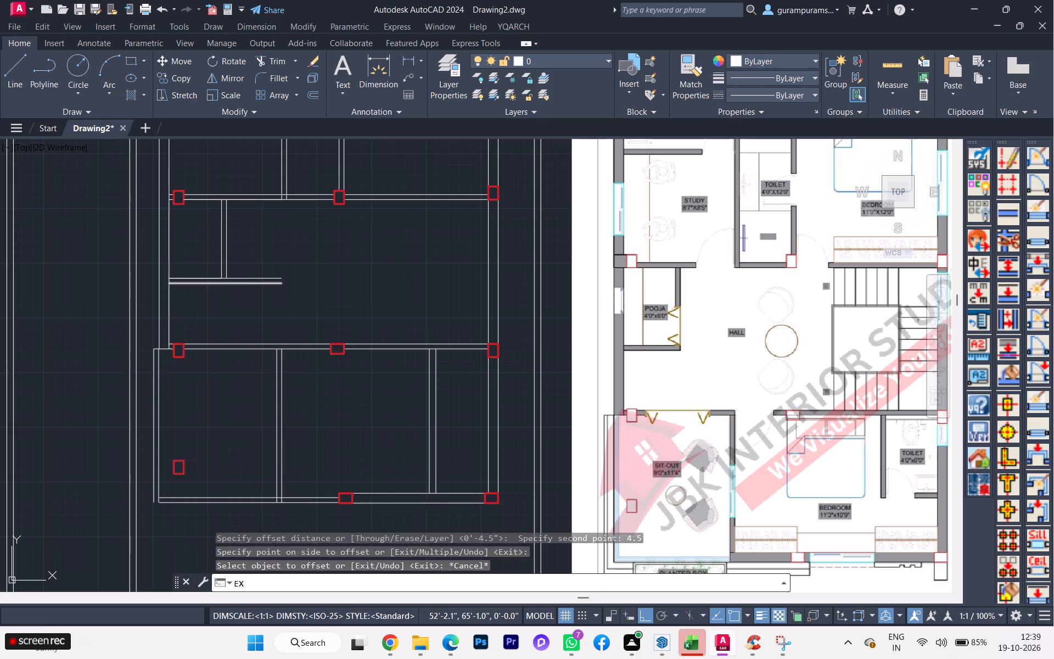
left_click(219, 268)
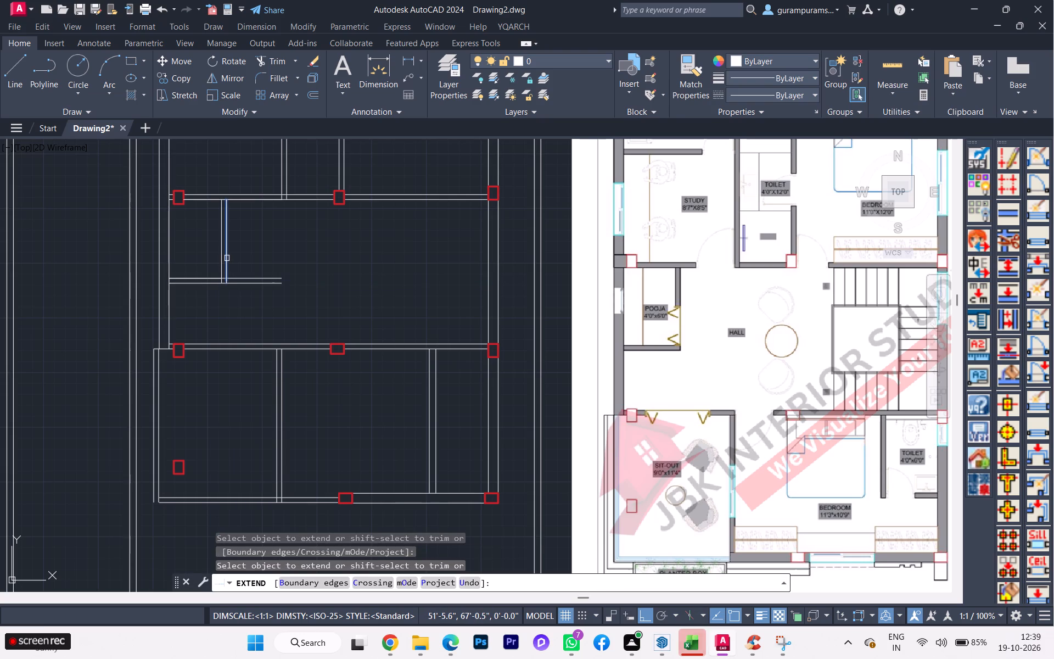
left_click(227, 258)
key("space")
Trim both front wall lines of the pooja where they run into the hall beyond its corner.
key("t")
key("r")
key("Return")
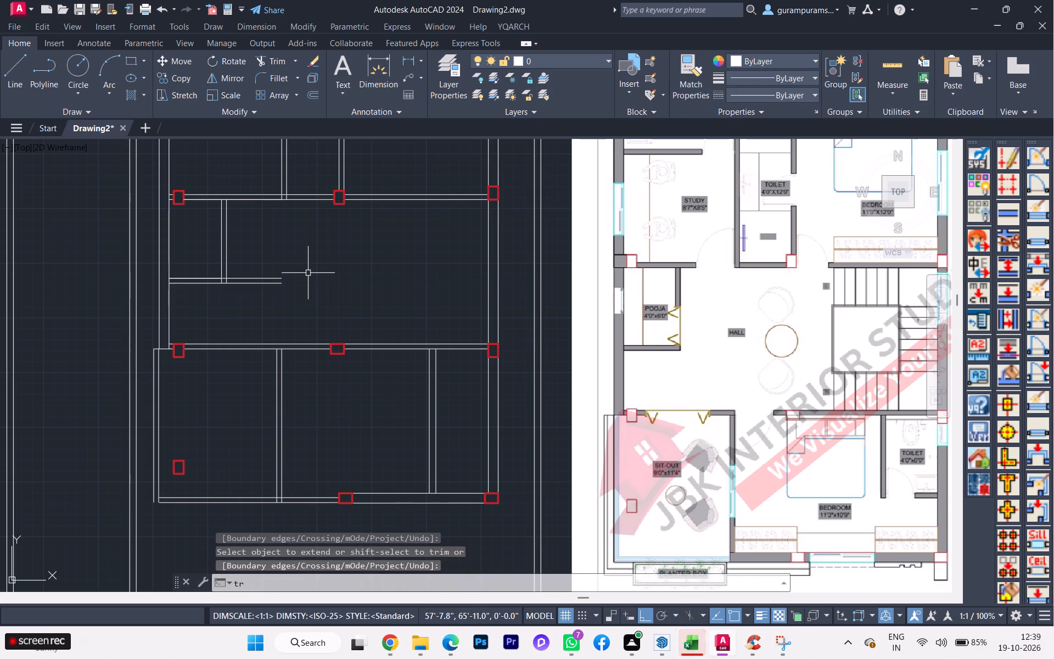
left_click(266, 254)
left_click(243, 308)
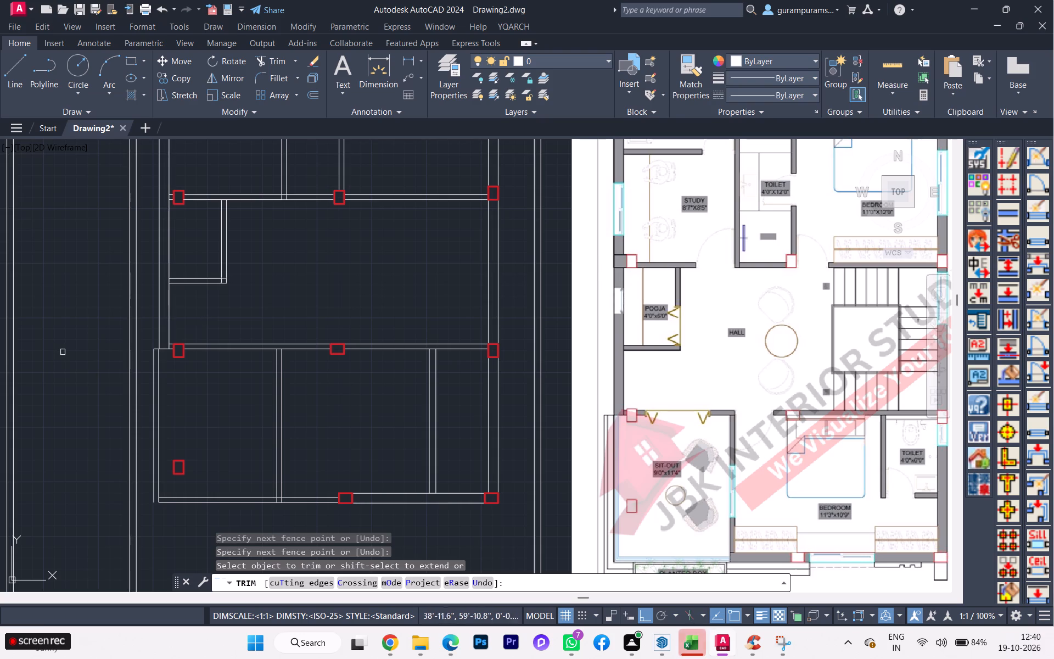
Examine the hall and staircase layout in the first floor reference plan.
scroll(66, 349, "down", 1)
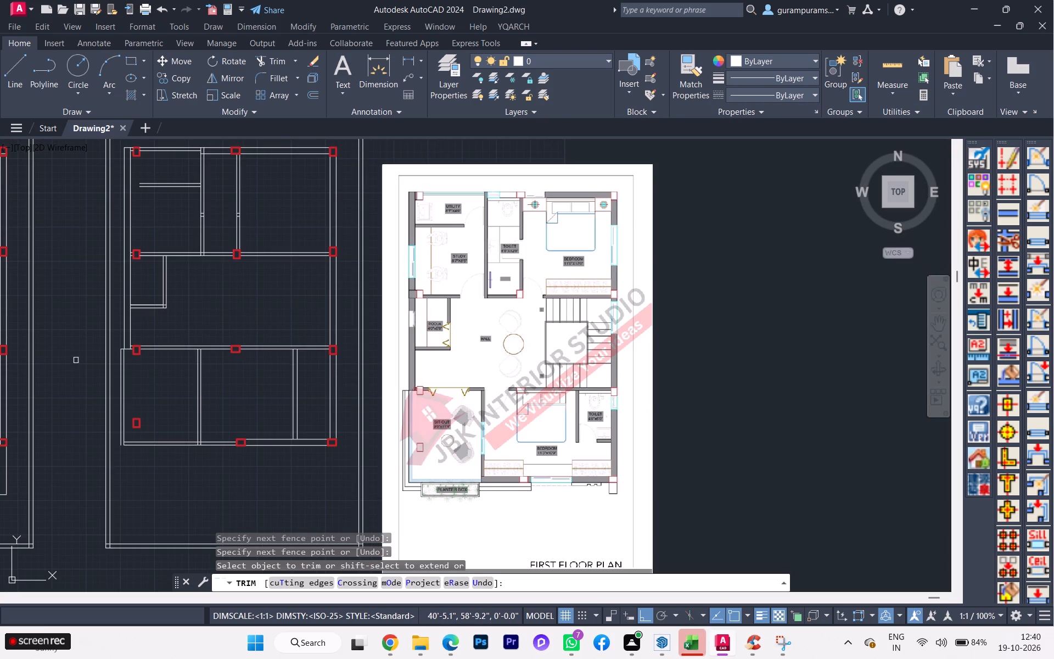
scroll(515, 420, "up", 1)
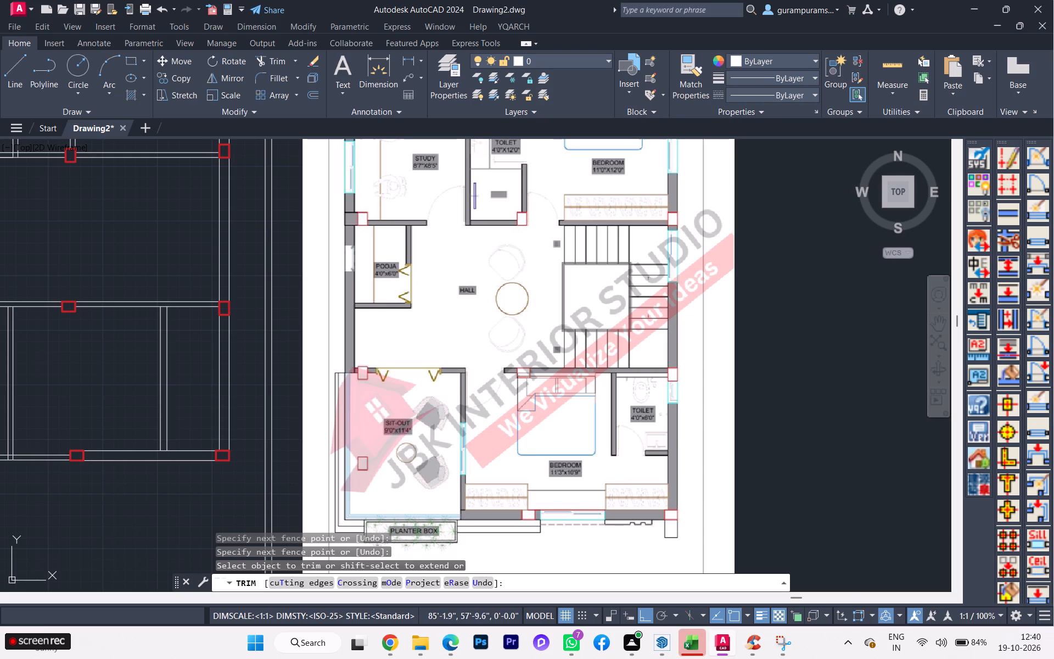
scroll(400, 351, "down", 1)
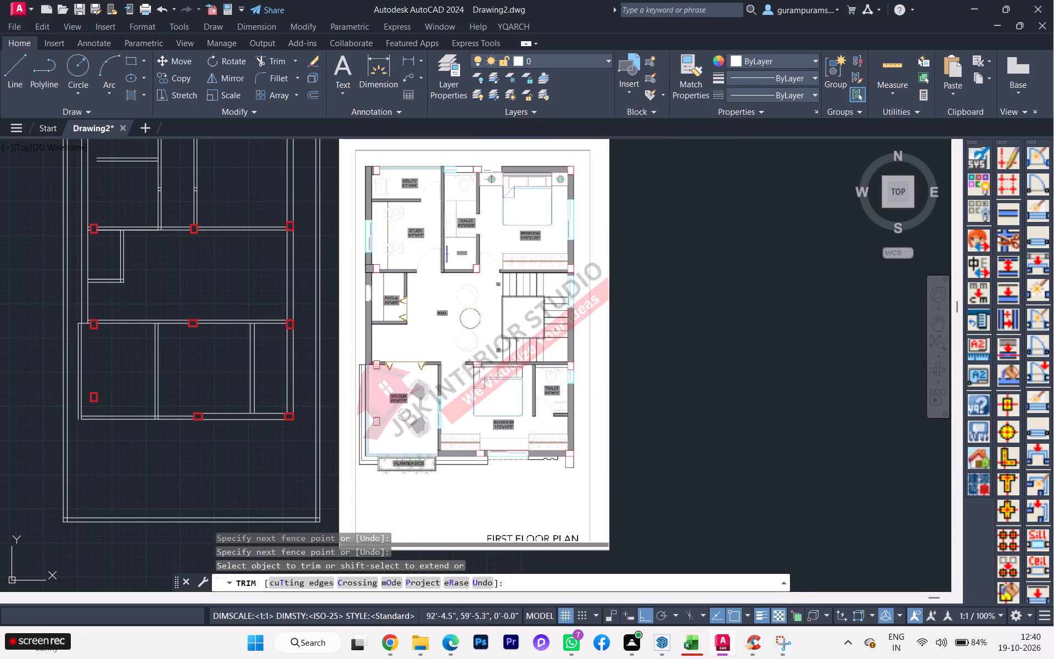
scroll(389, 290, "up", 3)
scroll(389, 292, "down", 1)
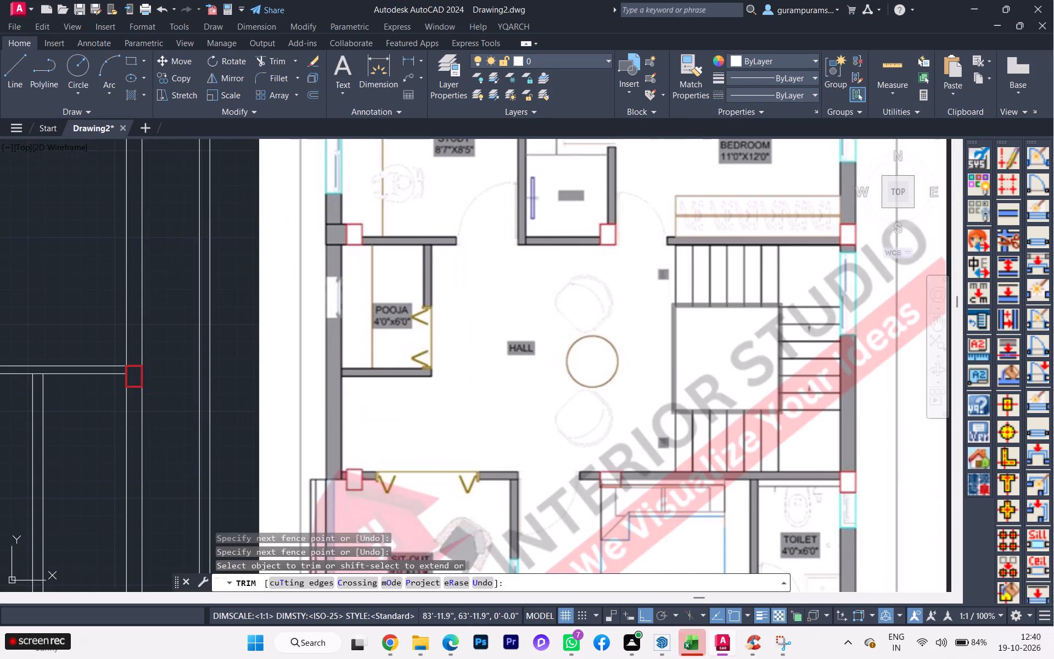
scroll(389, 298, "down", 1)
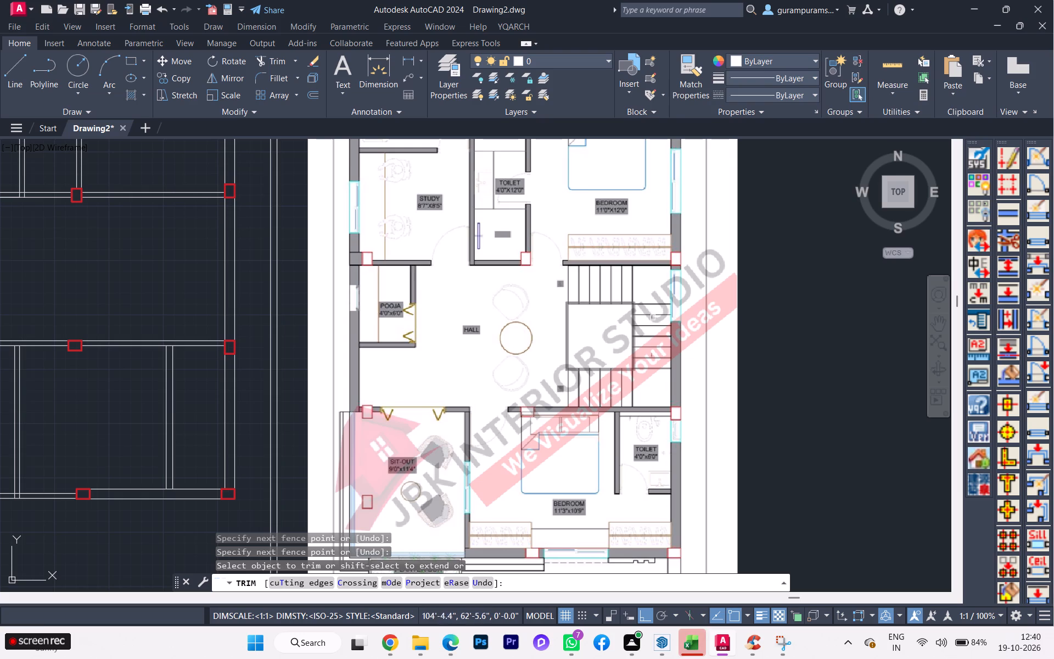
scroll(600, 299, "up", 1)
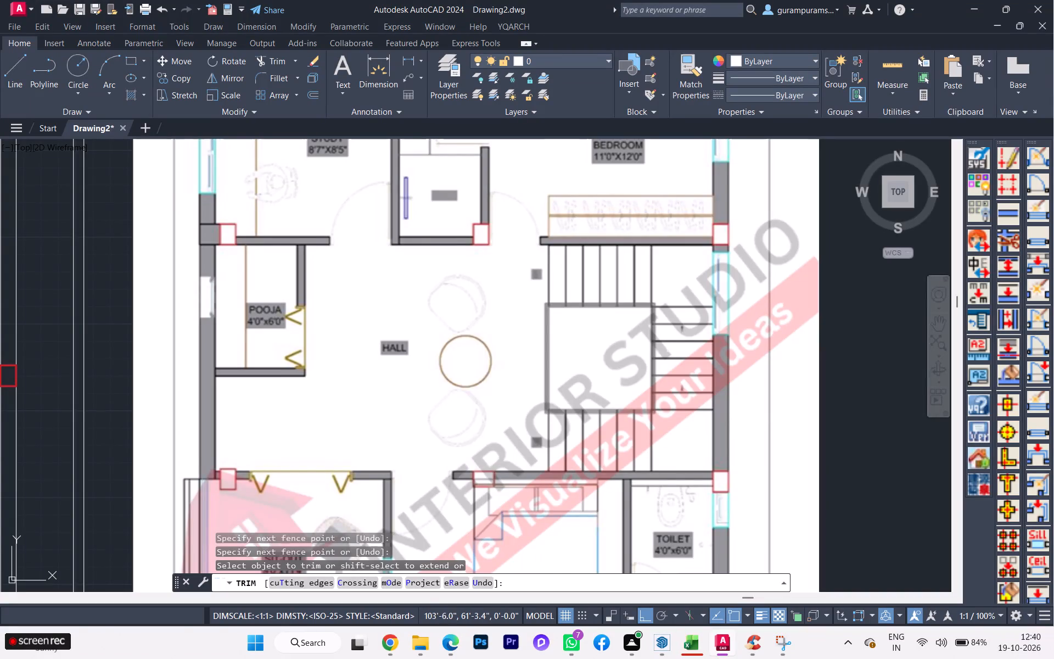
scroll(677, 348, "down", 1)
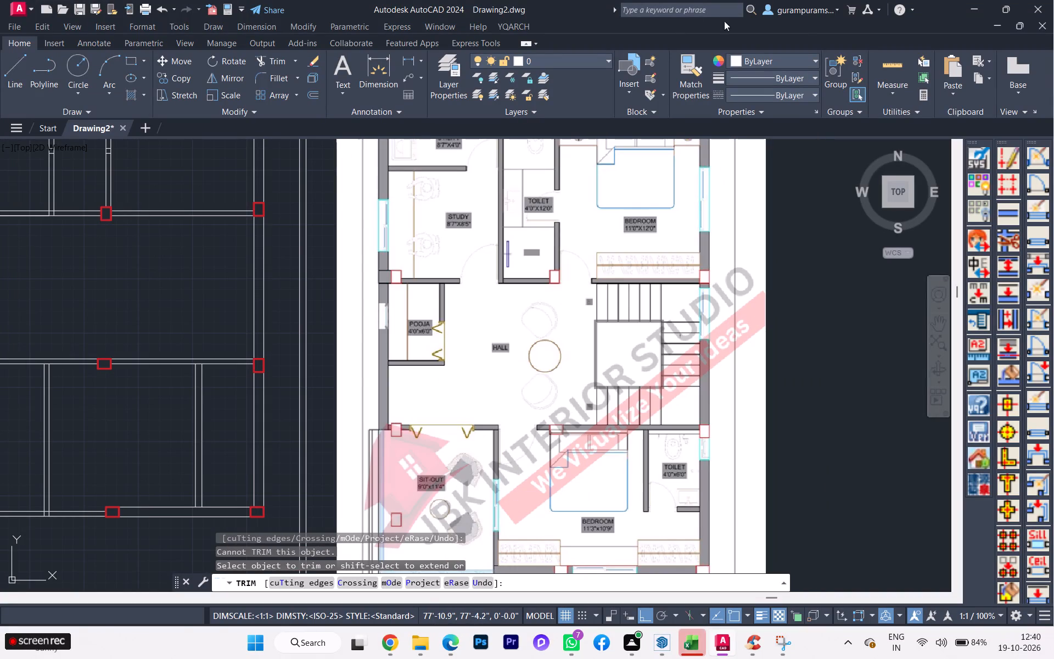
Measure the hall's clear depth between the rear bedroom wall and the front bedroom wall.
left_click(887, 54)
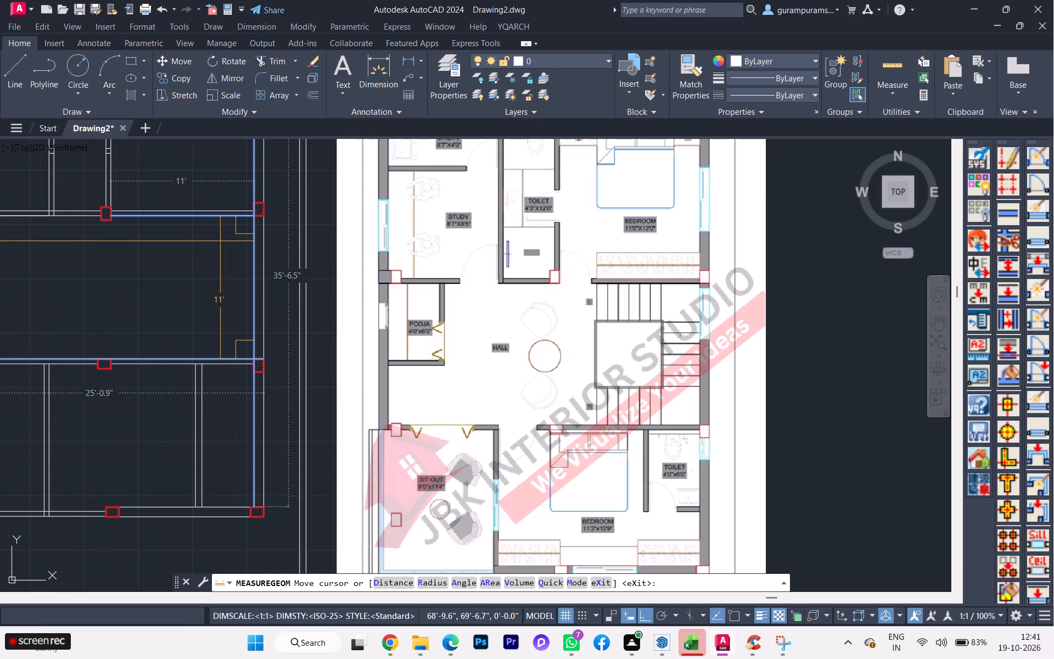
key("Escape")
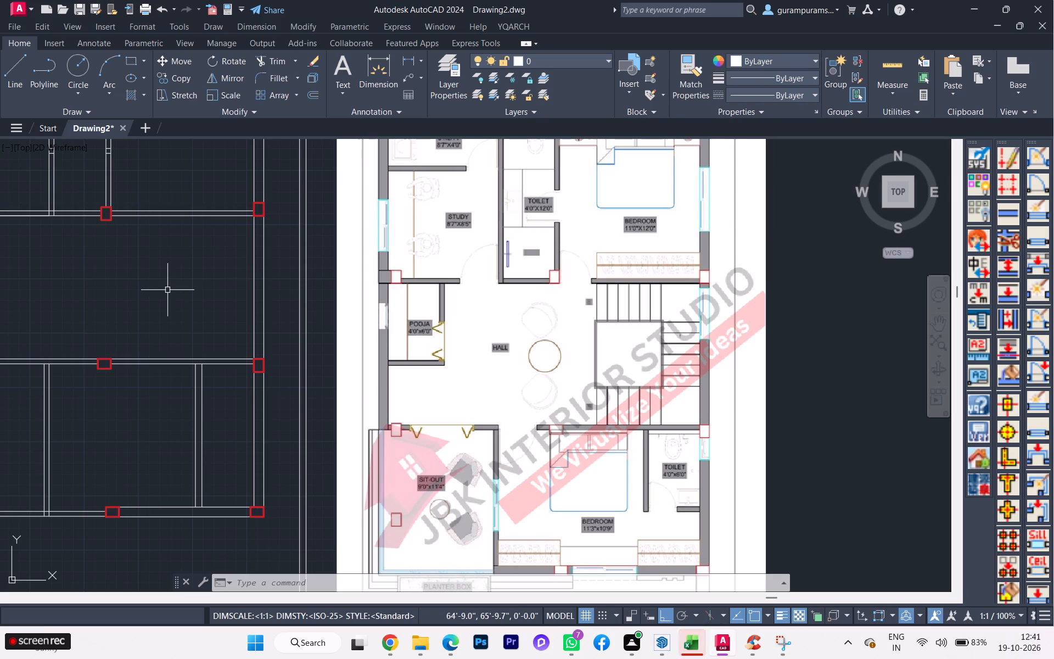
Draw a 3' stair tread line into the hall from the outer wall's inner face, 3'6" from the rear bedroom wall.
key("l")
key("Return")
key("t")
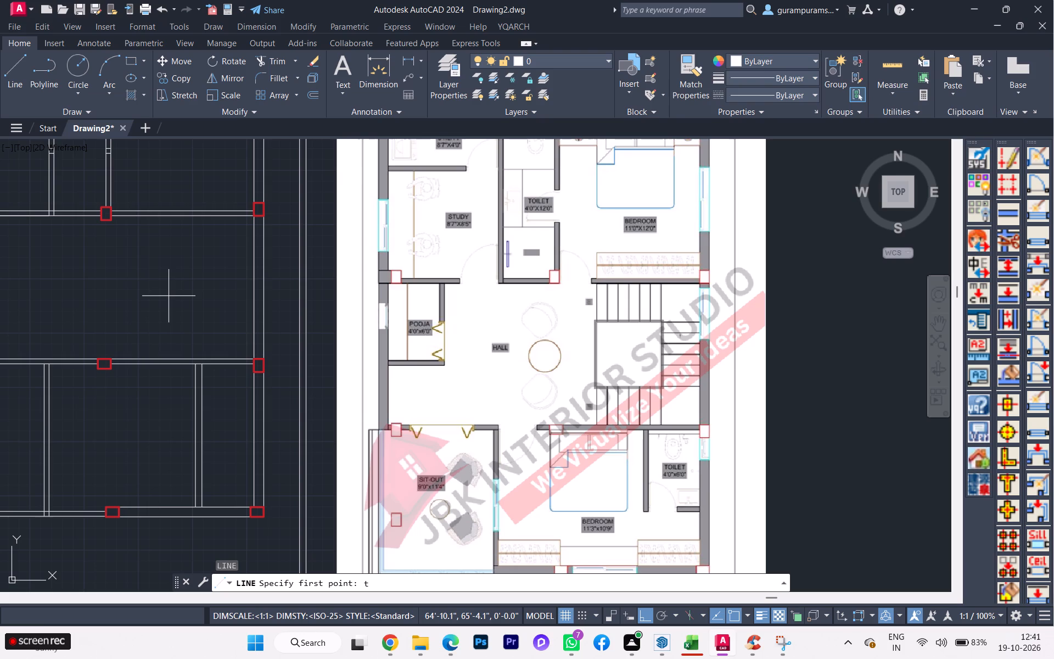
key("j")
key("k")
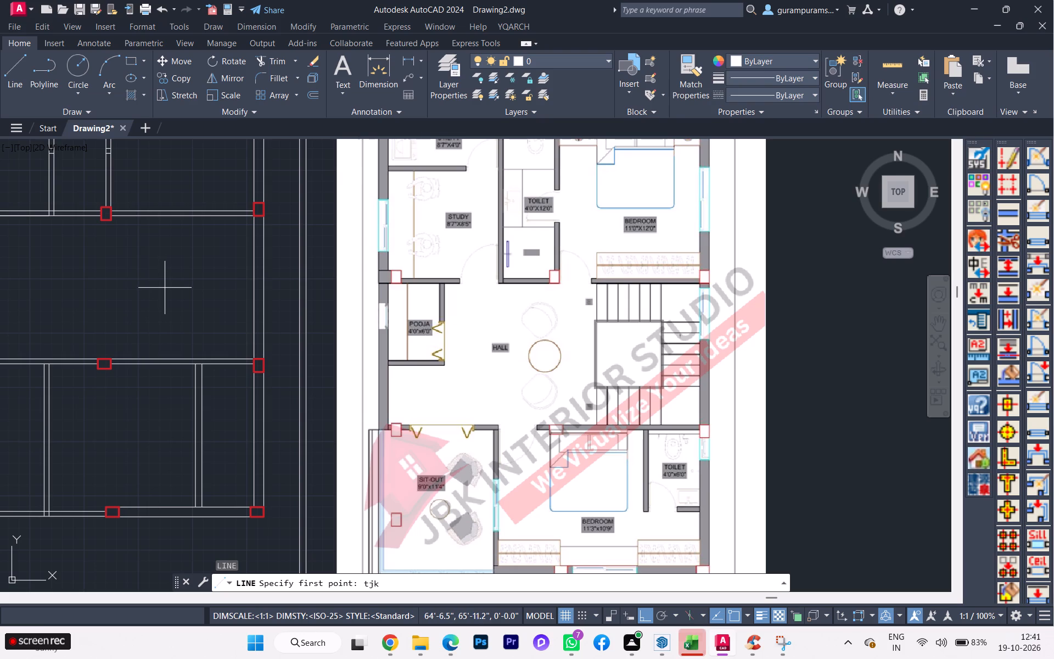
key("BackSpace")
key("BackSpace")
key("k")
key("Return")
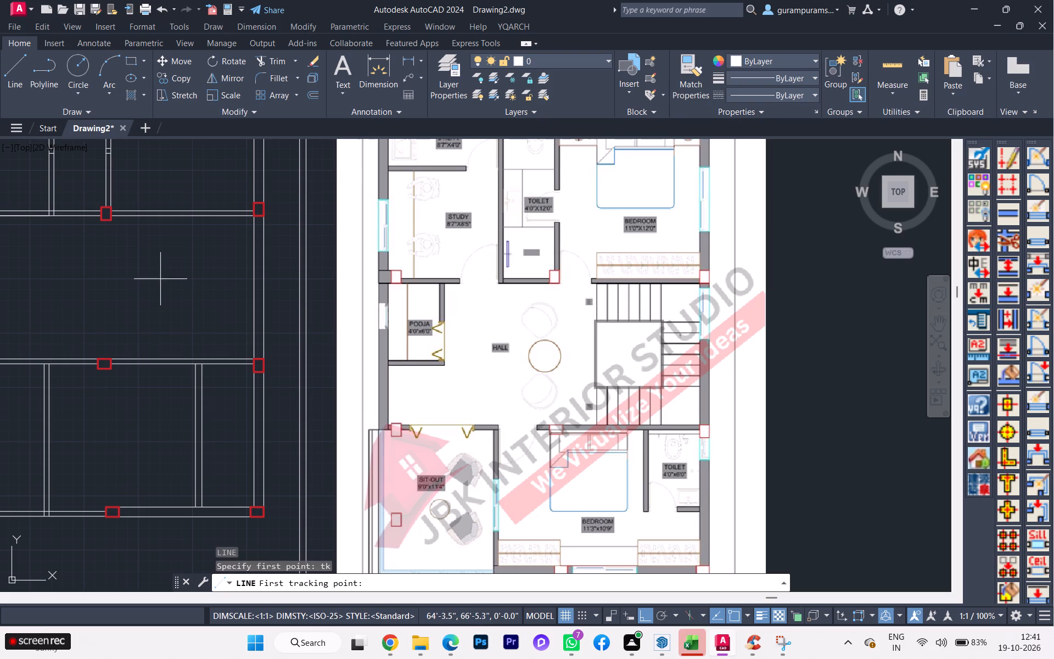
left_click(253, 214)
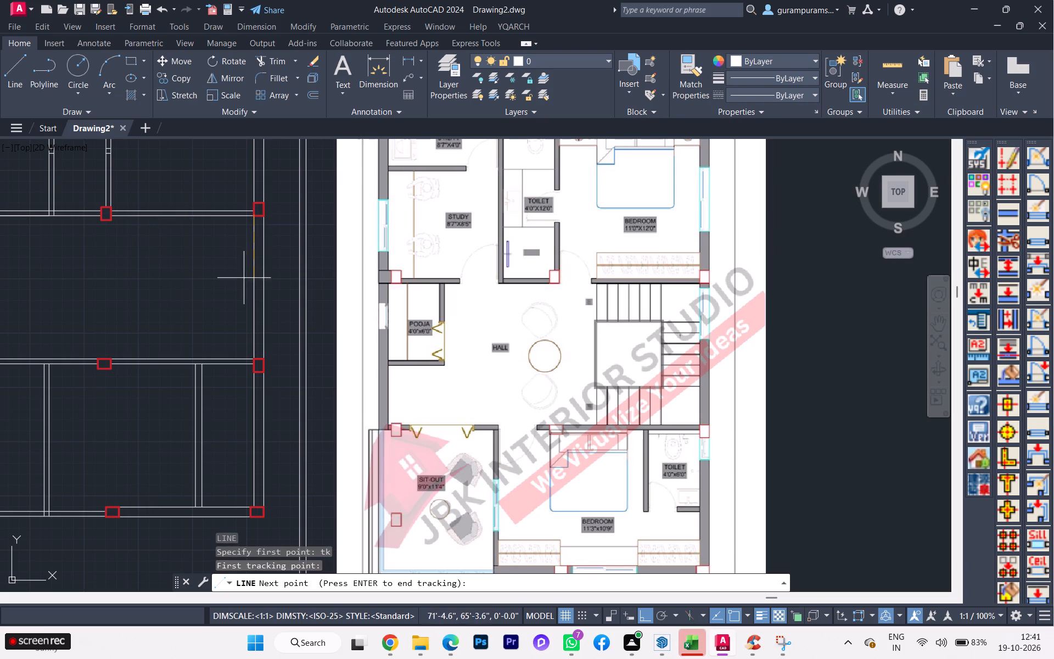
type("3'6")
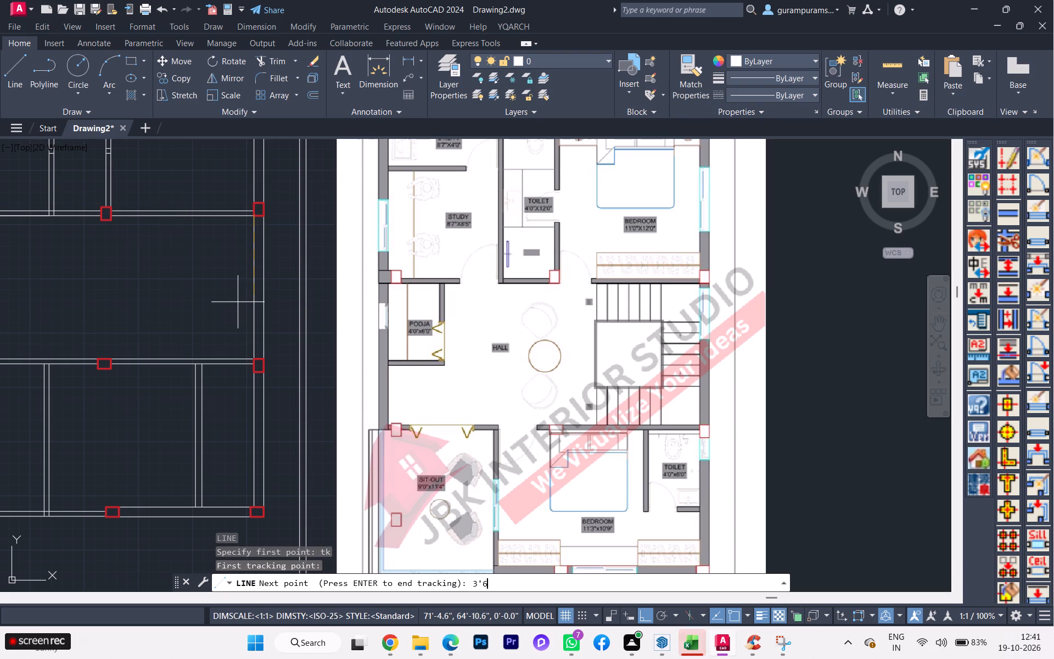
key("Return")
key("Return")
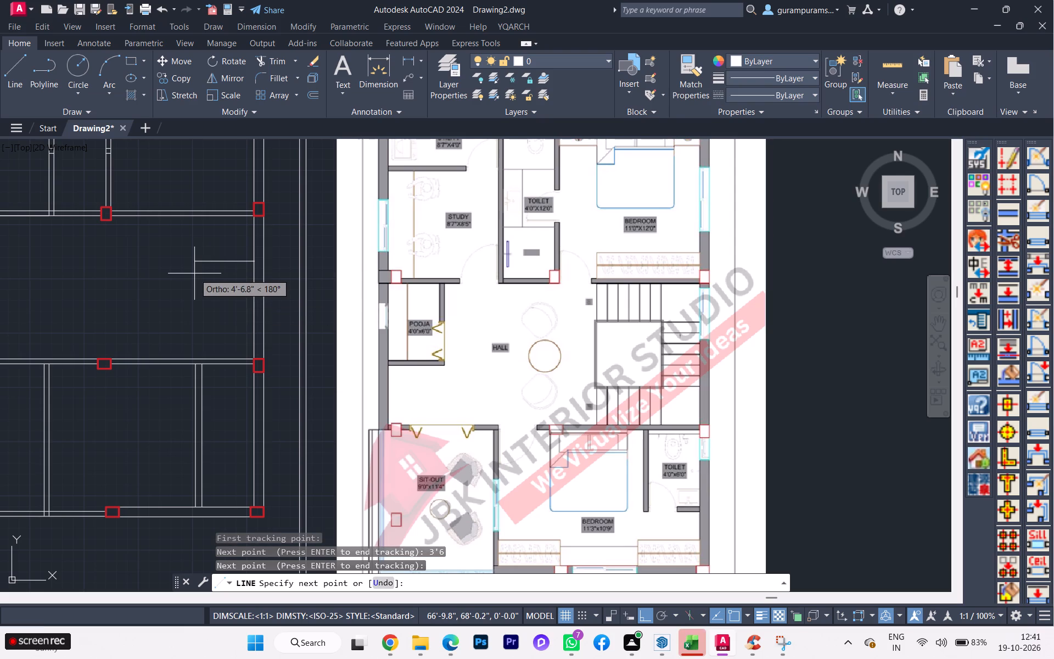
type("3'")
key("Return")
key("space")
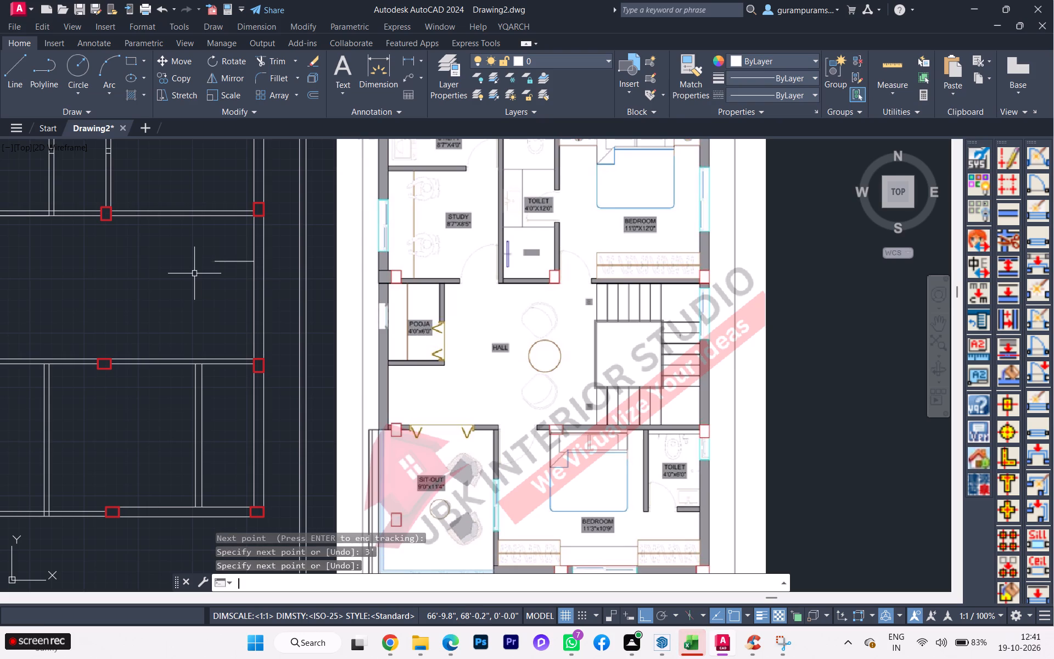
Copy the tread line as an array of 7 items at 10" spacing towards the front bedroom wall.
left_click(229, 264)
left_click(220, 248)
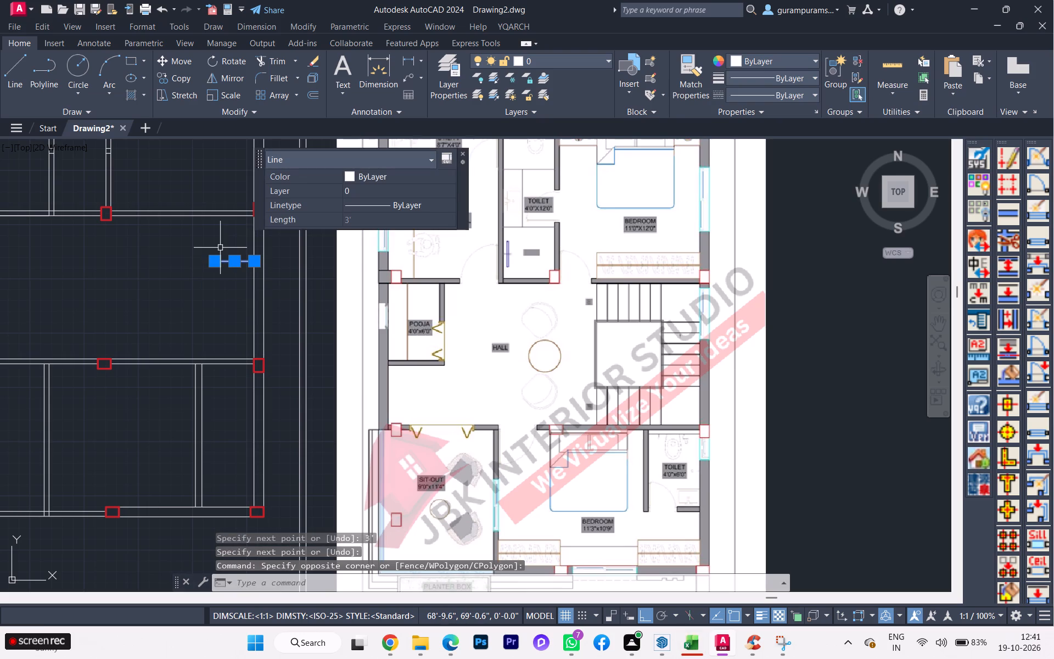
key("o")
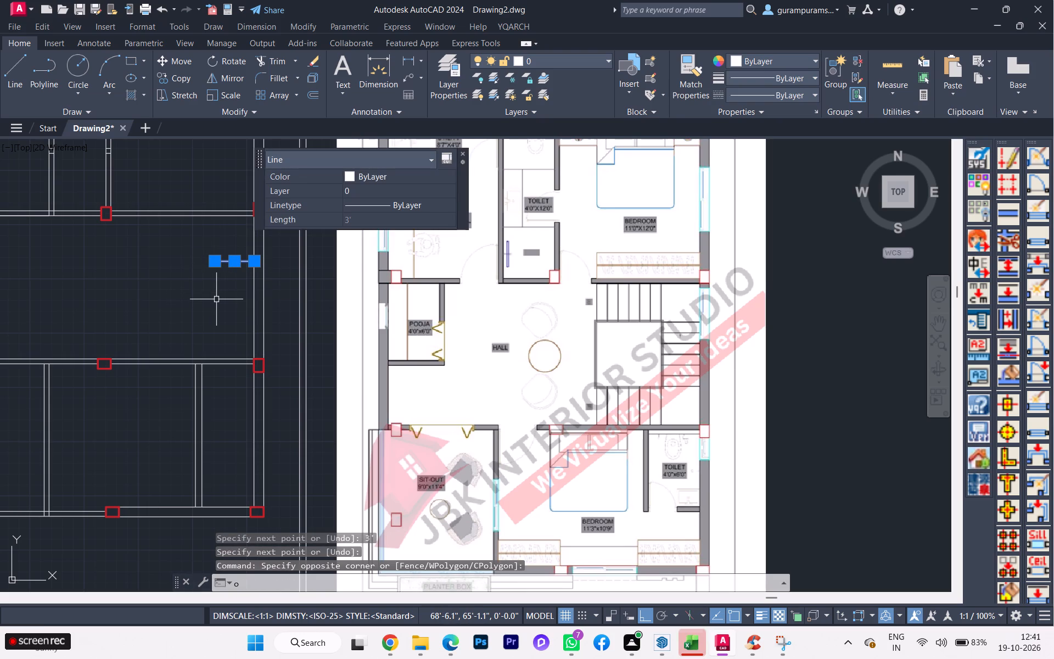
key("BackSpace")
type("co")
key("Return")
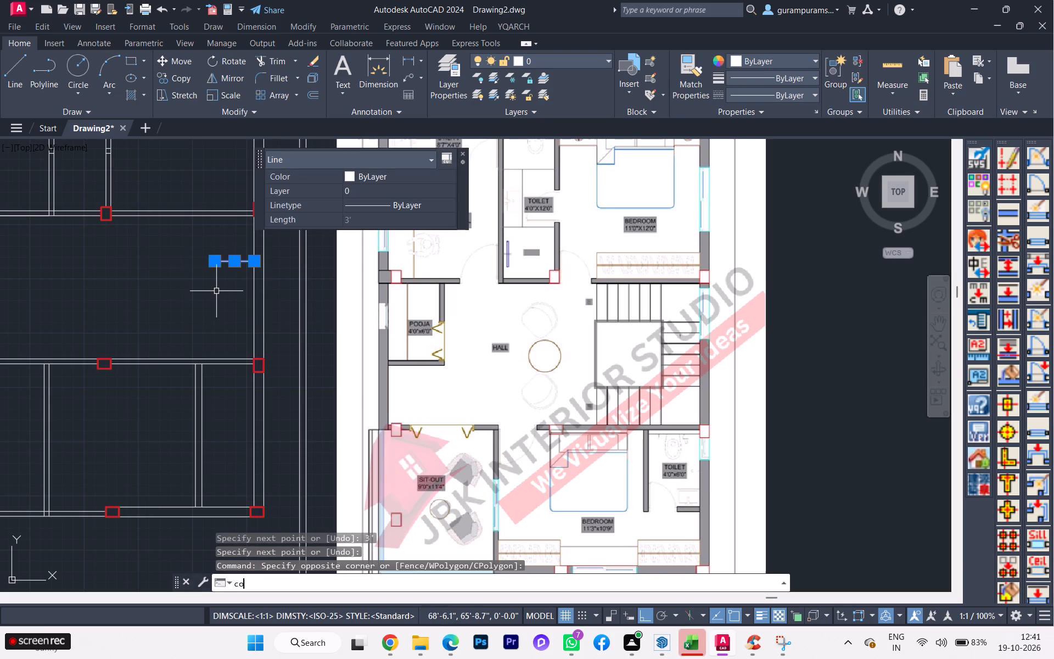
scroll(245, 275, "up", 1)
left_click(256, 258)
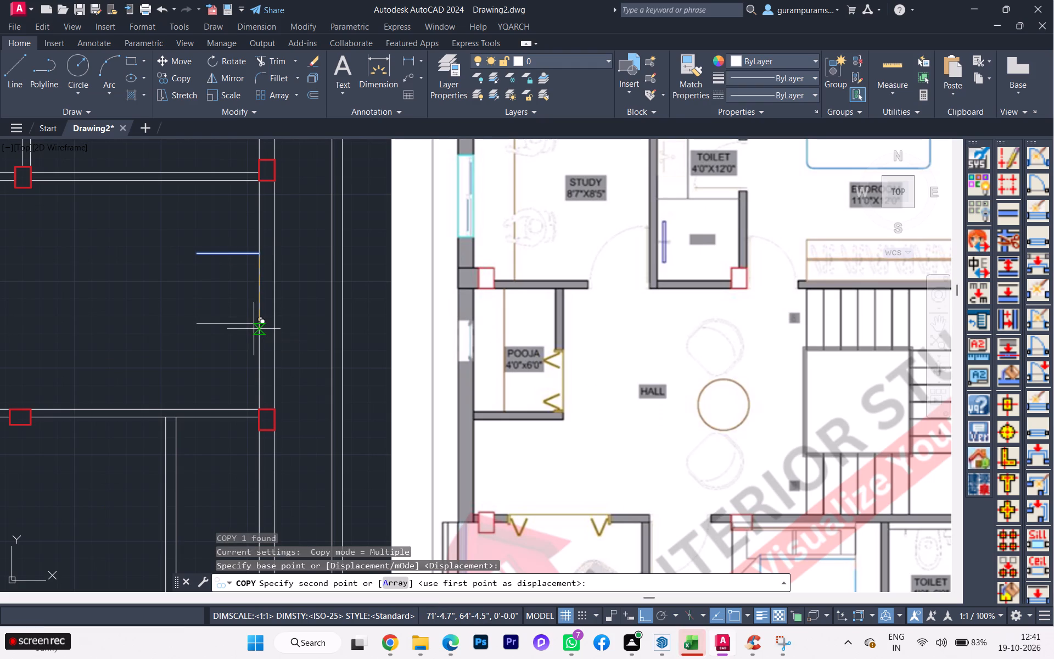
key("a")
key("Return")
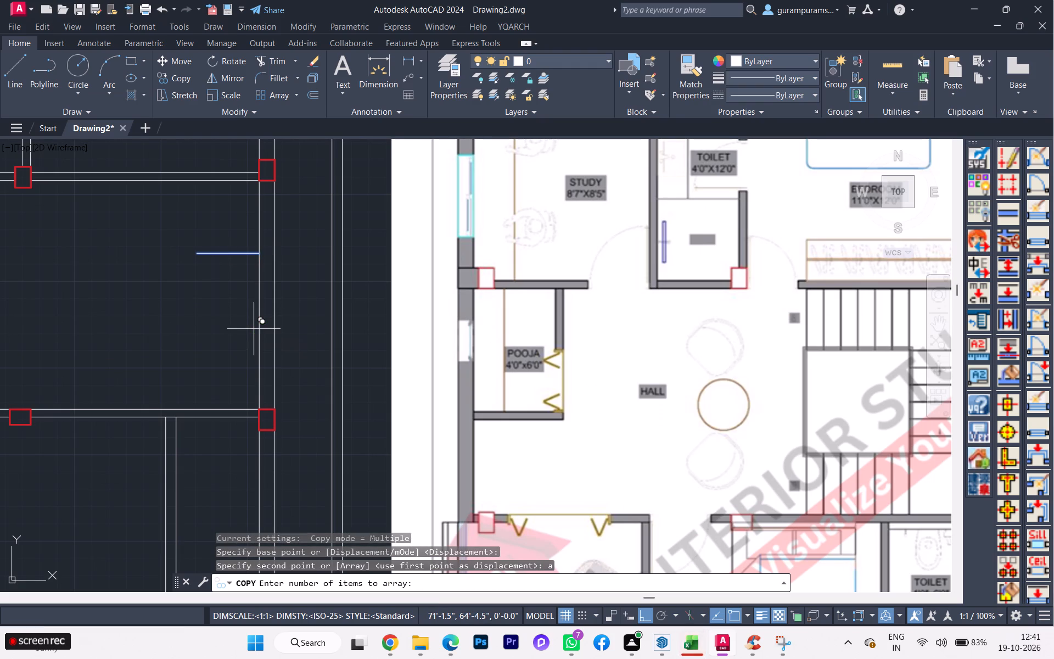
key("7")
key("Return")
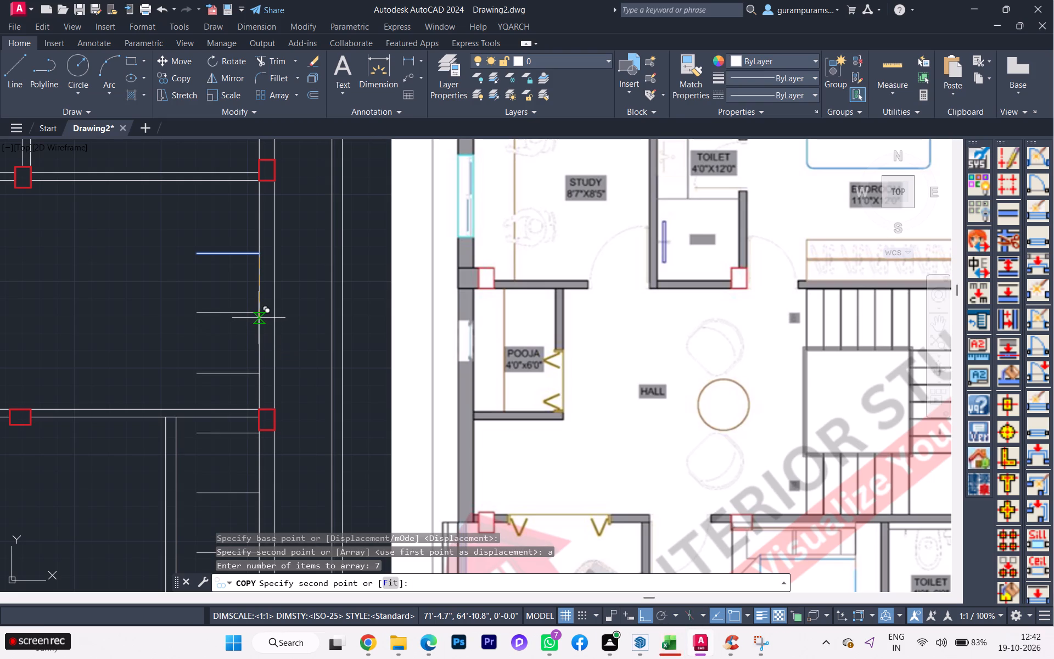
type("10")
key("Return")
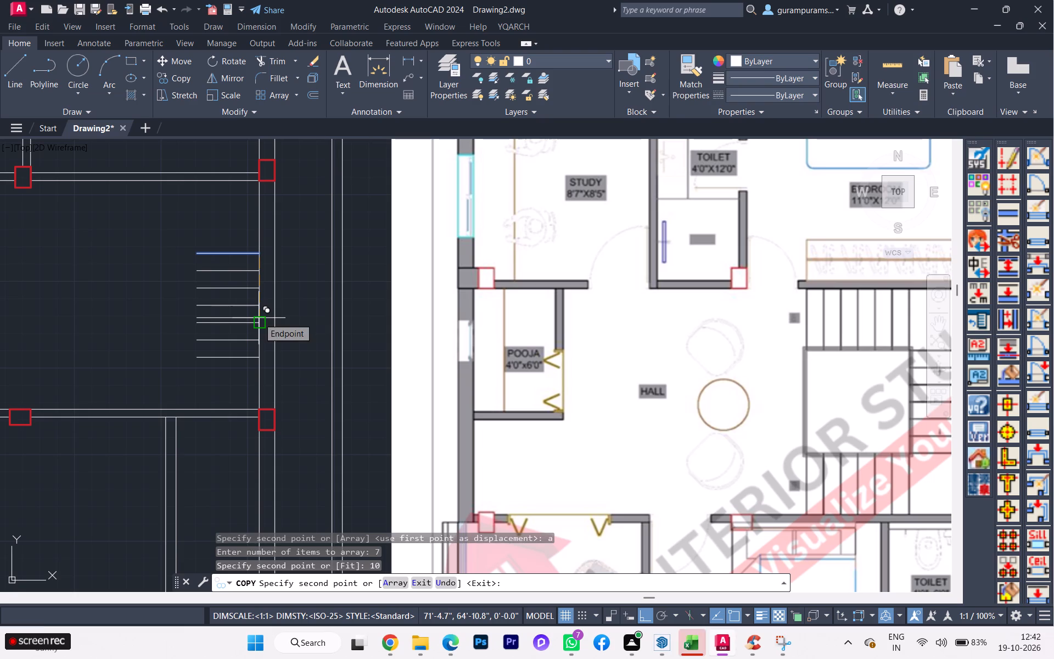
key("Return")
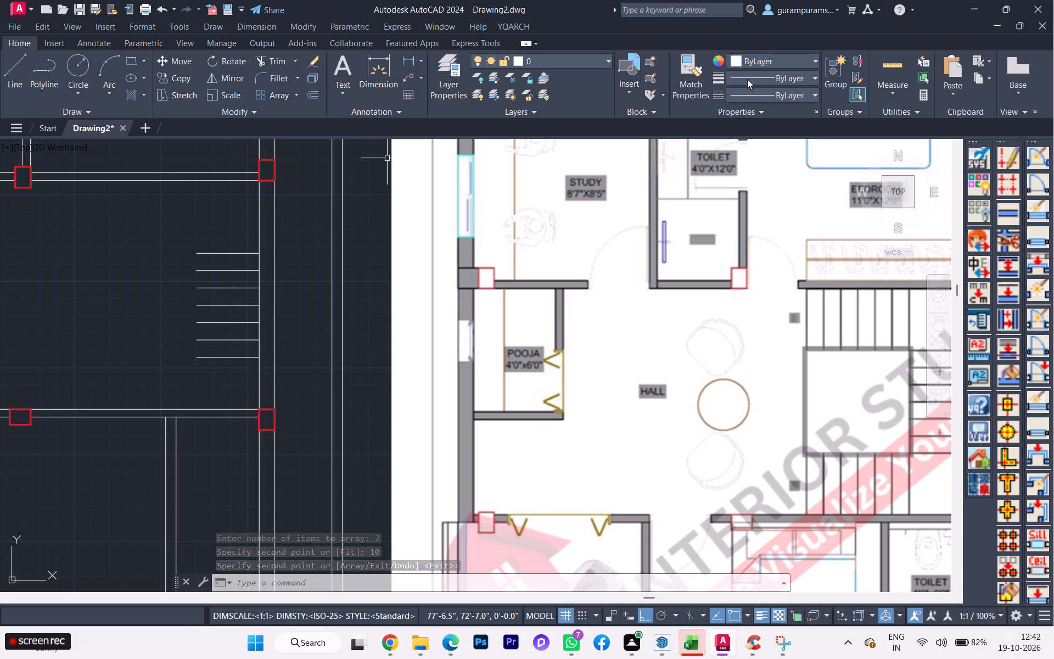
Measure the clear distances around the new stair treads in the hall.
left_click(890, 55)
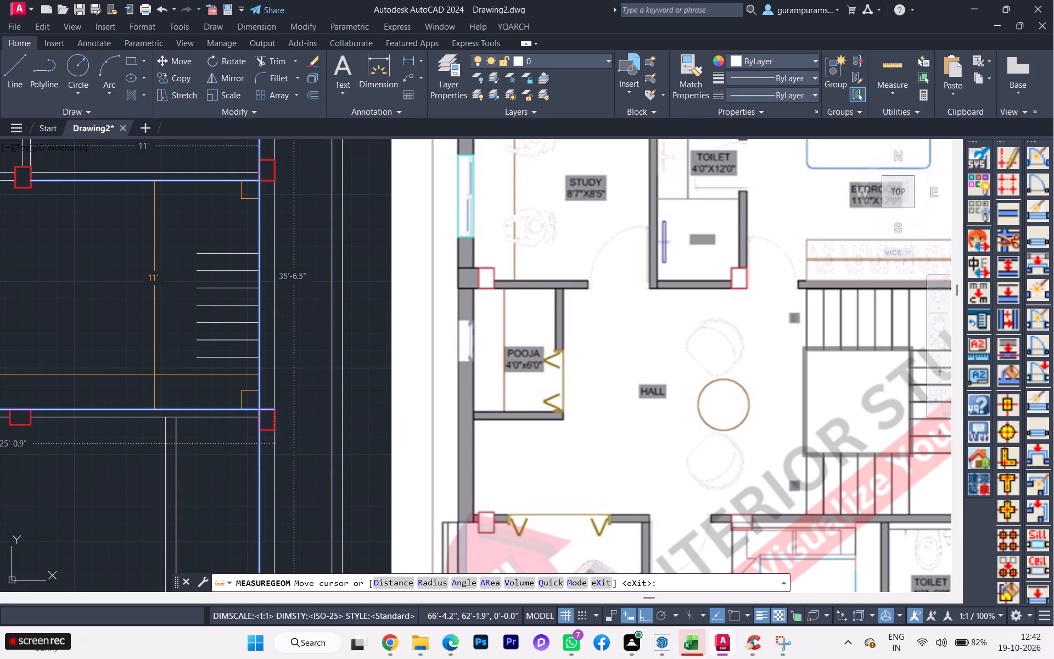
key("Escape")
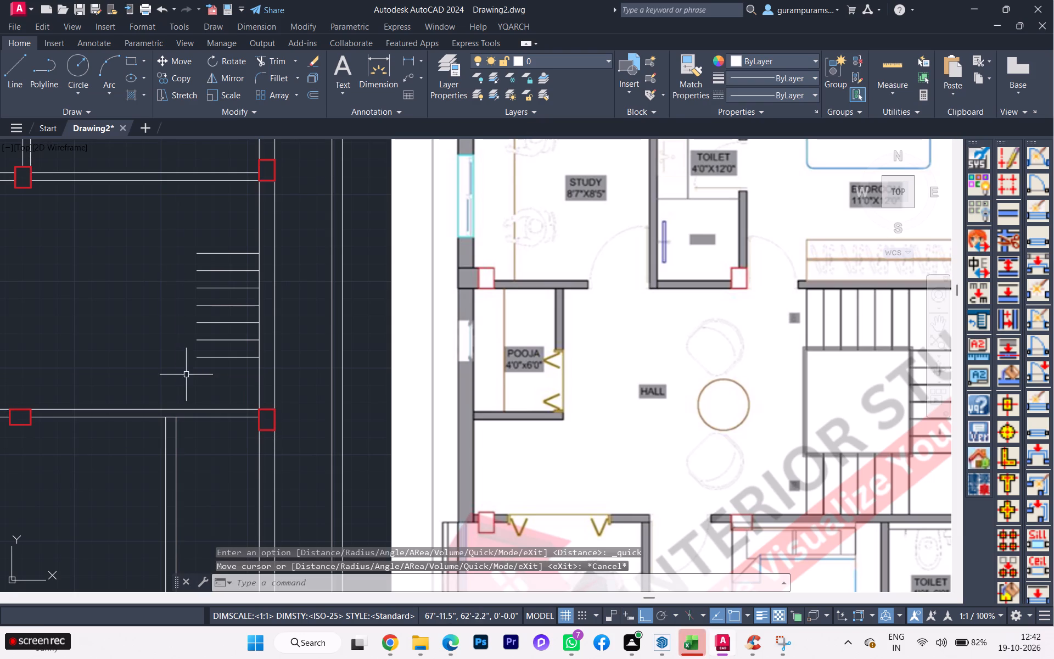
Move all seven tread lines 6" along the outer wall towards the rear bedroom.
left_click(211, 385)
left_click(188, 229)
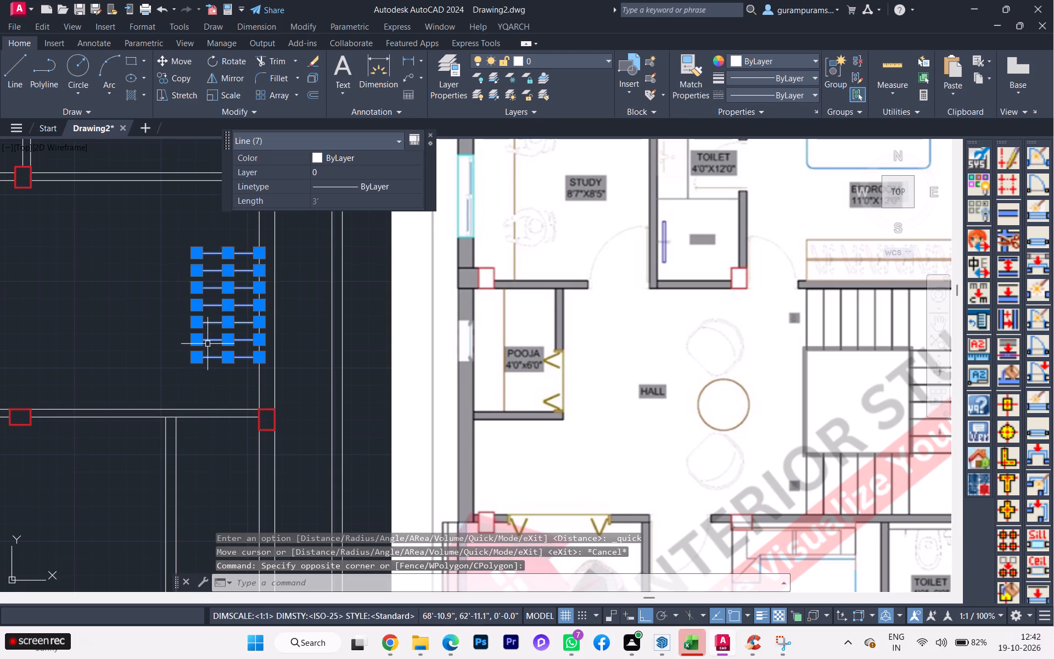
key("m")
key("Return")
scroll(264, 386, "up", 1)
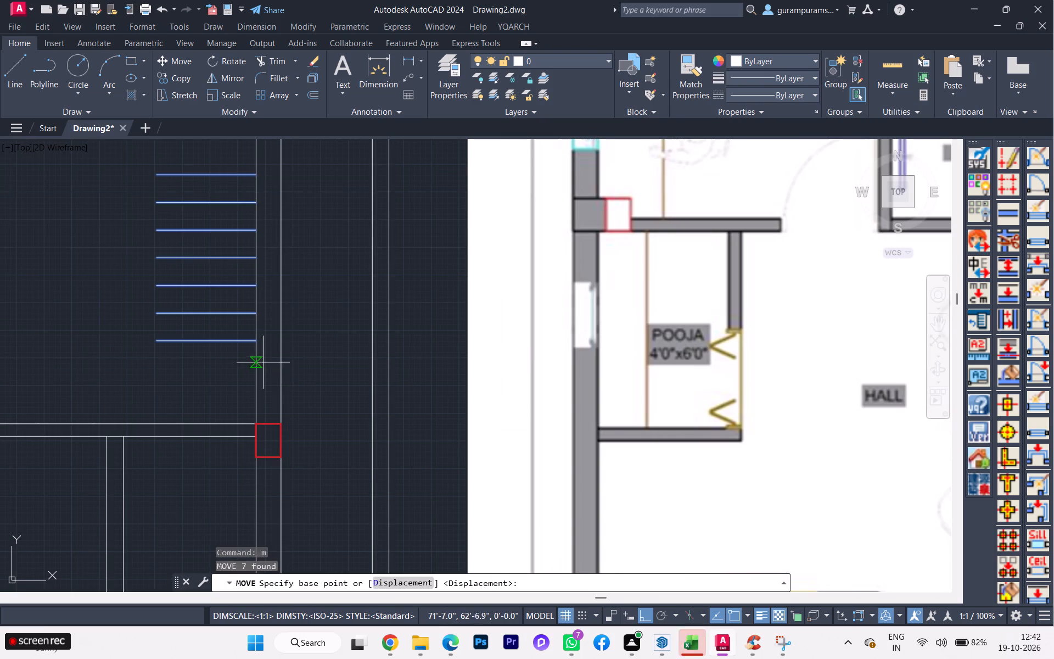
left_click(258, 334)
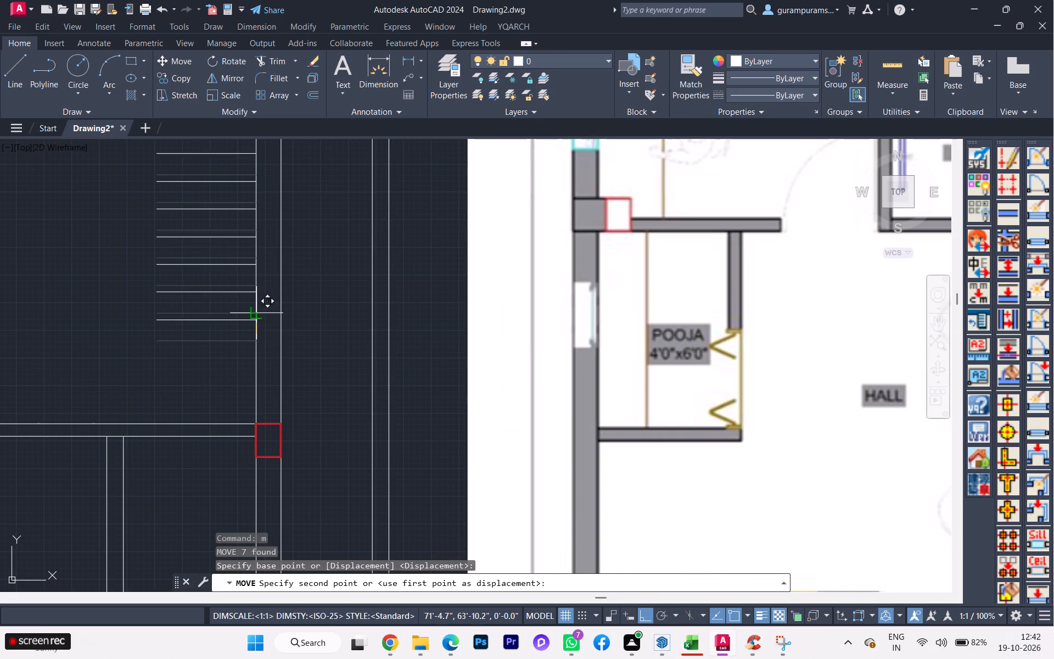
key("6")
key("Return")
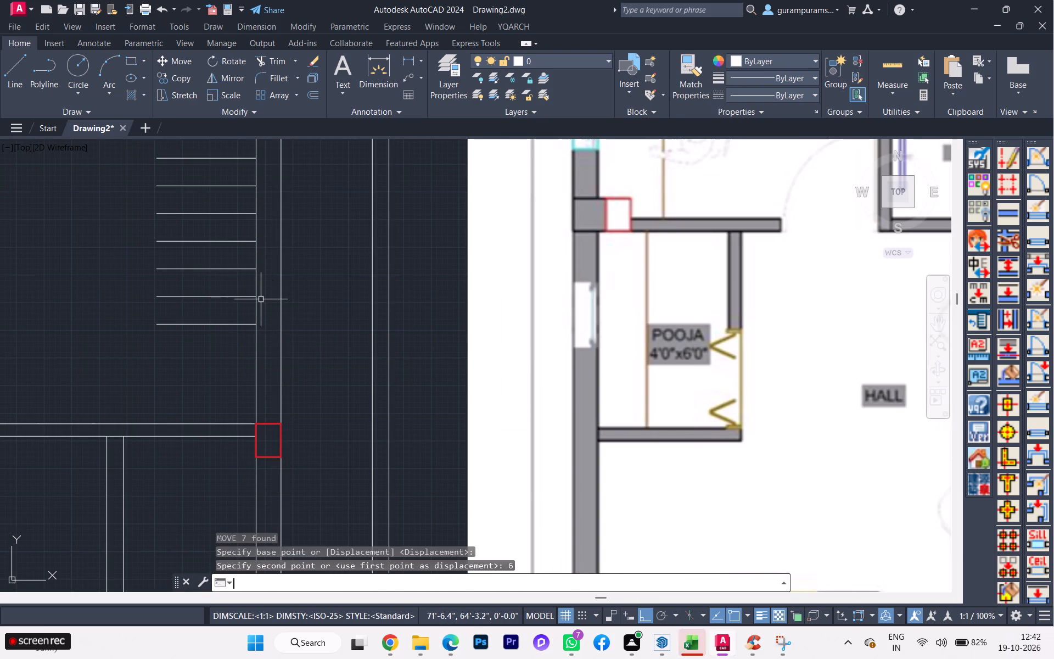
Measure the gap between the frontmost tread and the front bedroom wall.
scroll(282, 325, "down", 1)
left_click(883, 62)
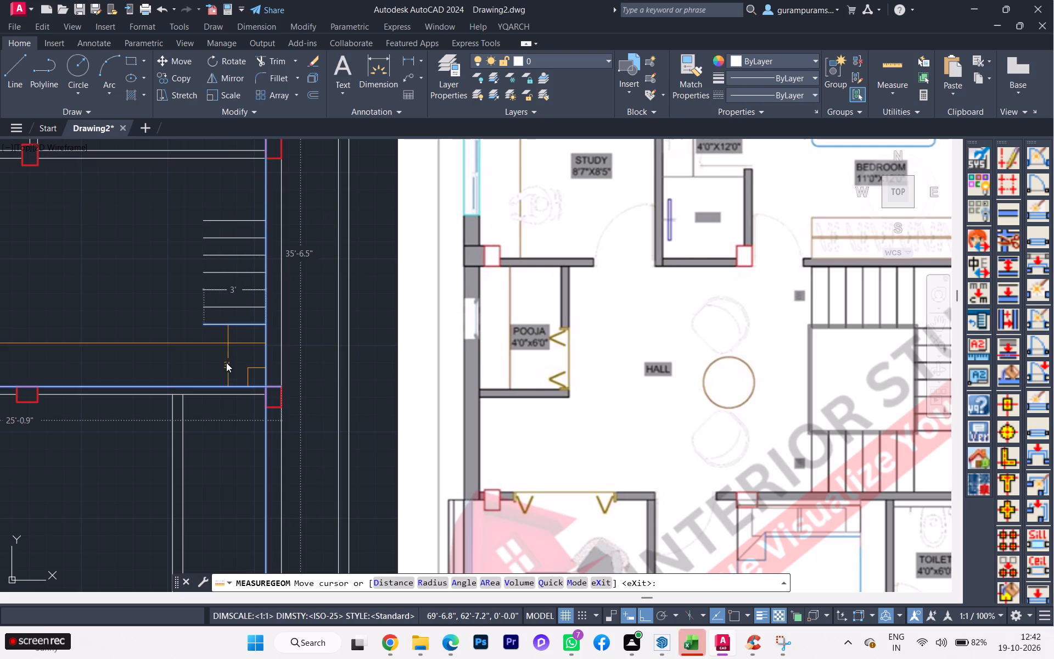
key("Escape")
Draw a line joining the hall-side ends of the treads, from the frontmost to the rearmost tread.
scroll(262, 359, "down", 1)
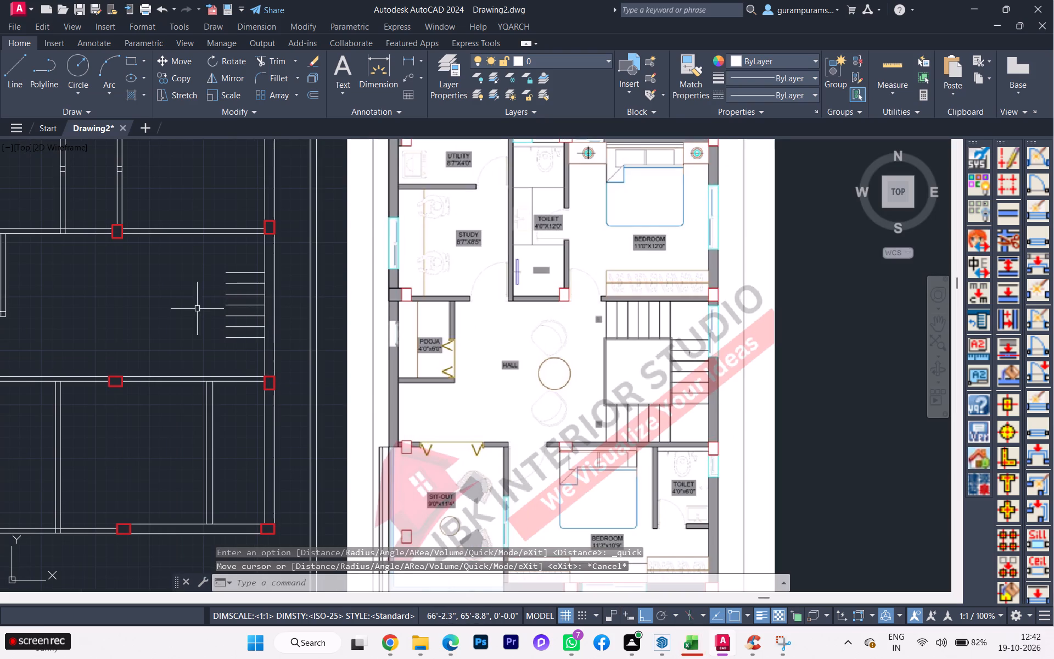
key("l")
key("Return")
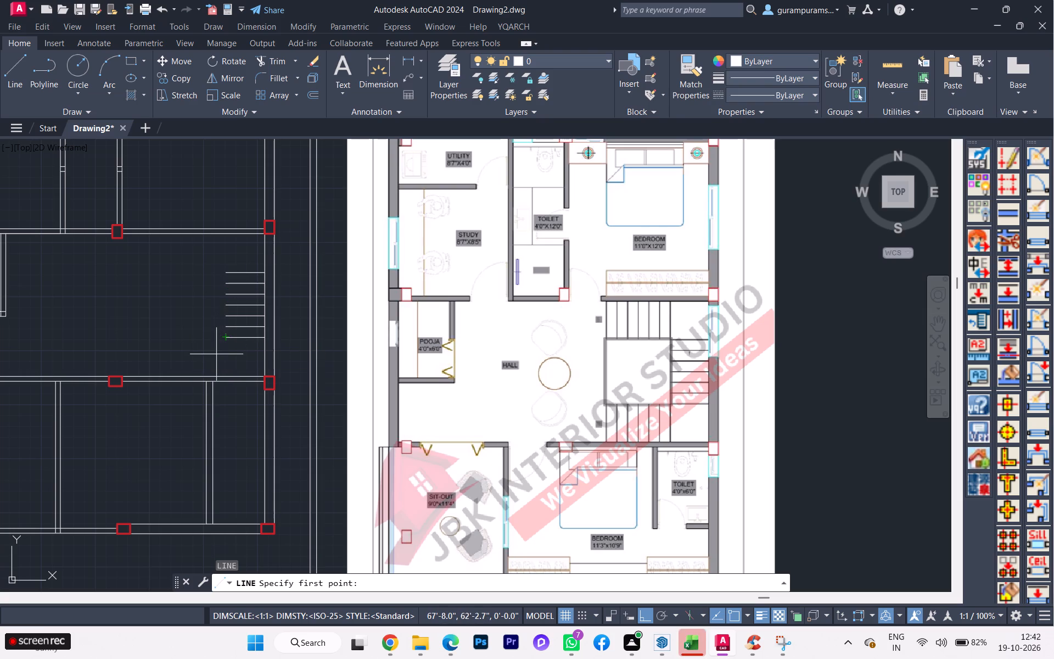
left_click(224, 336)
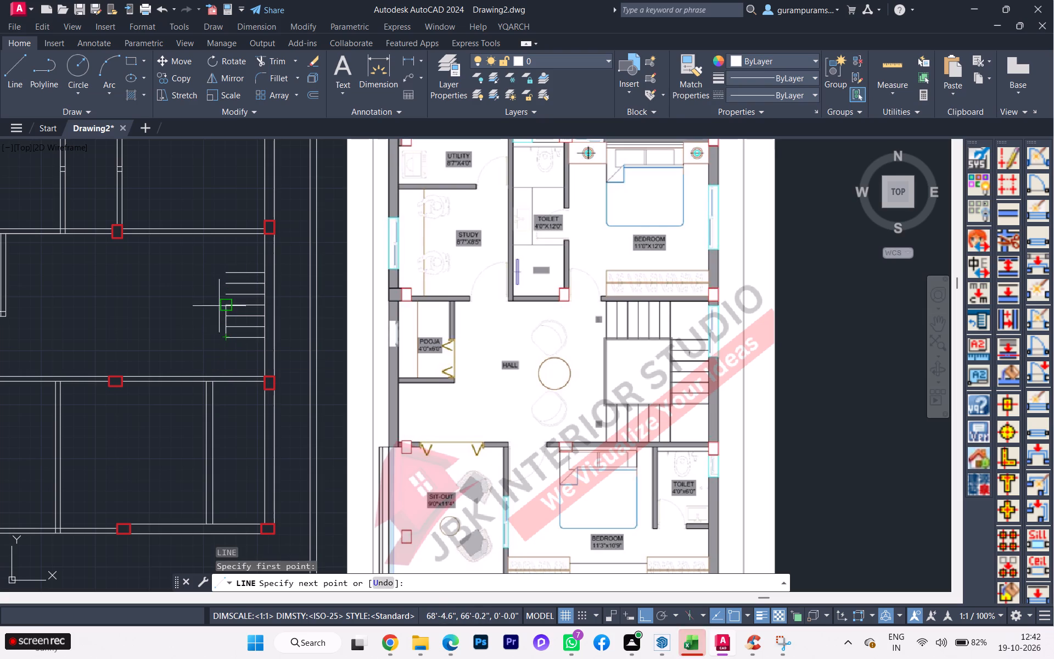
left_click(222, 274)
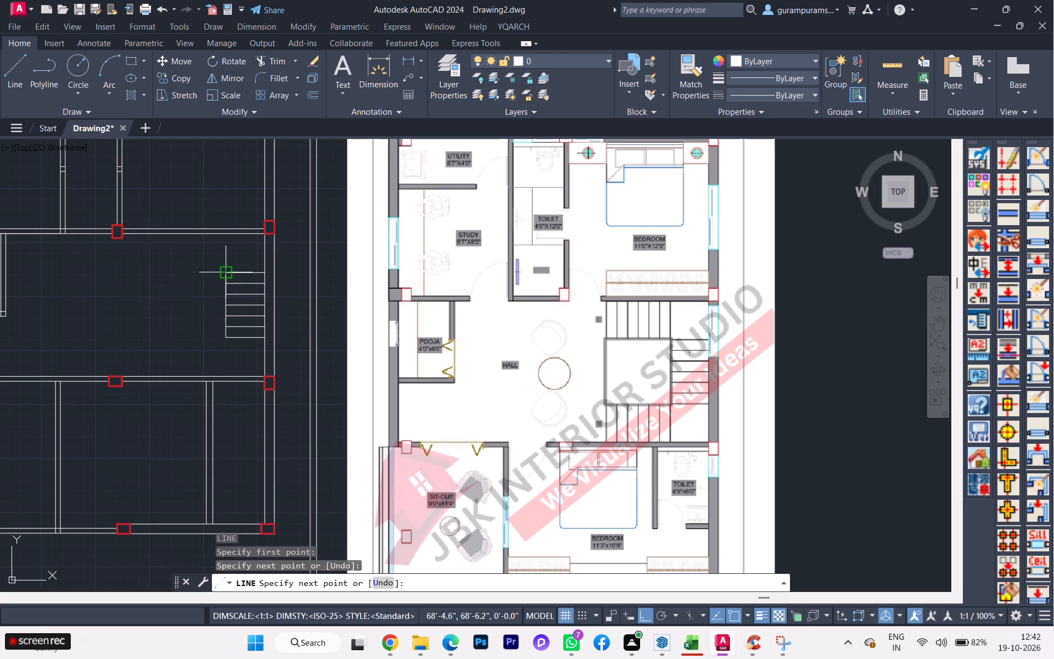
key("Escape")
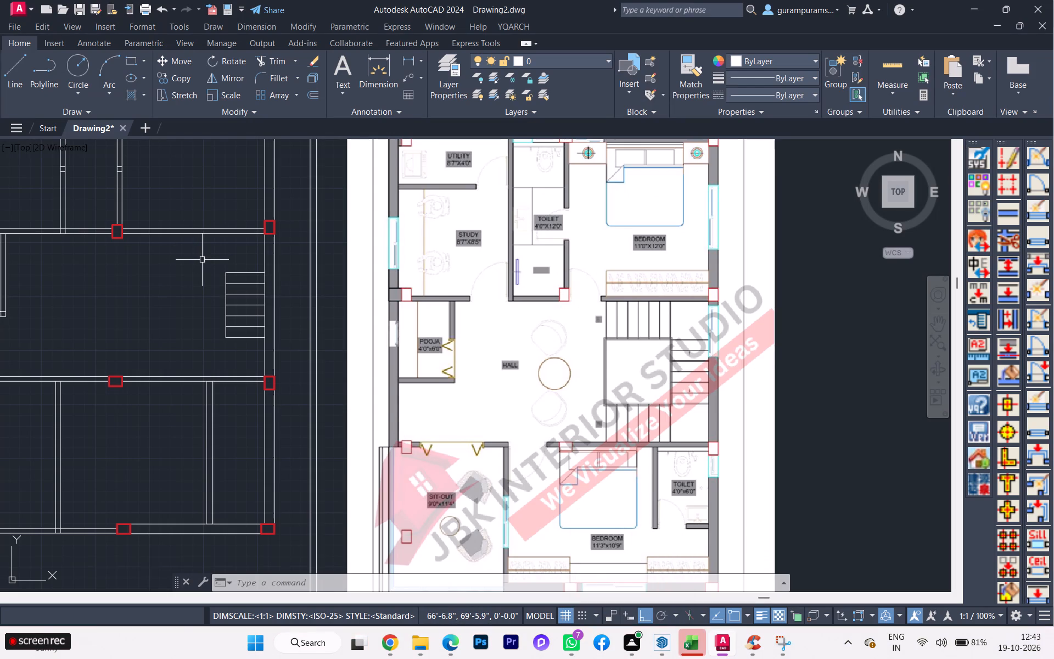
Draw a tread line about 3' long to the rear bedroom wall, starting 3" hallward of the rearmost tread's hall-side end.
scroll(327, 275, "down", 1)
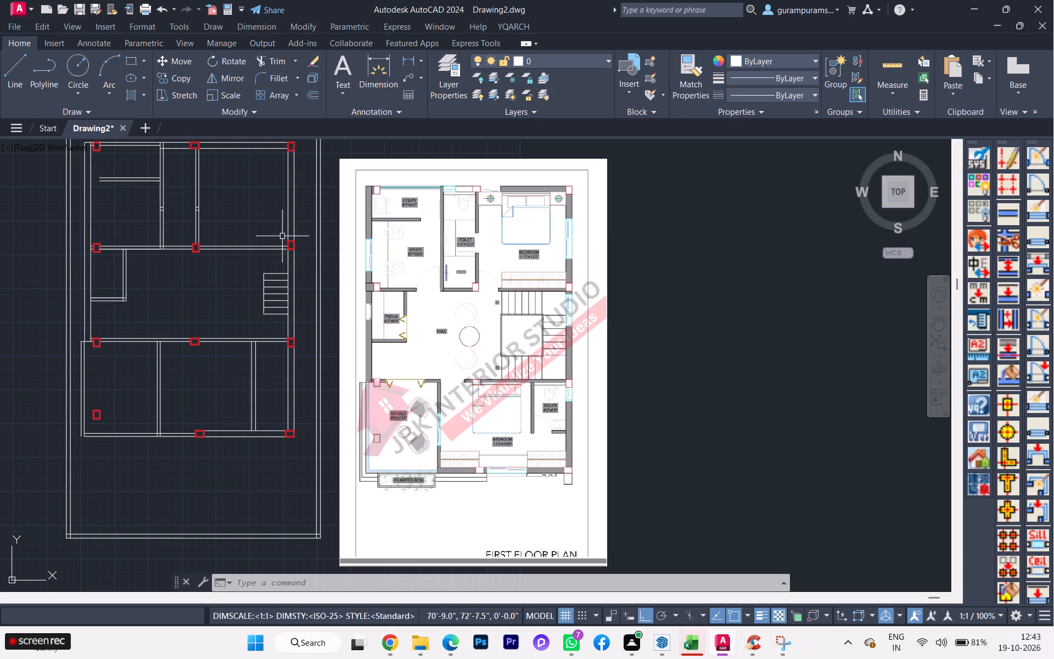
scroll(234, 216, "up", 1)
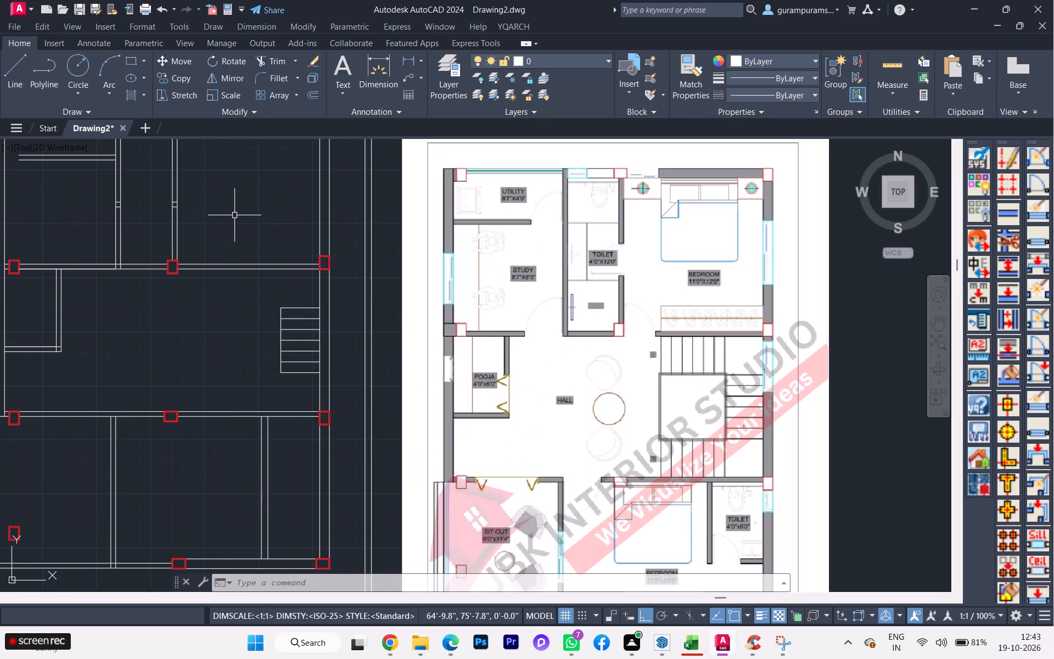
scroll(234, 216, "down", 1)
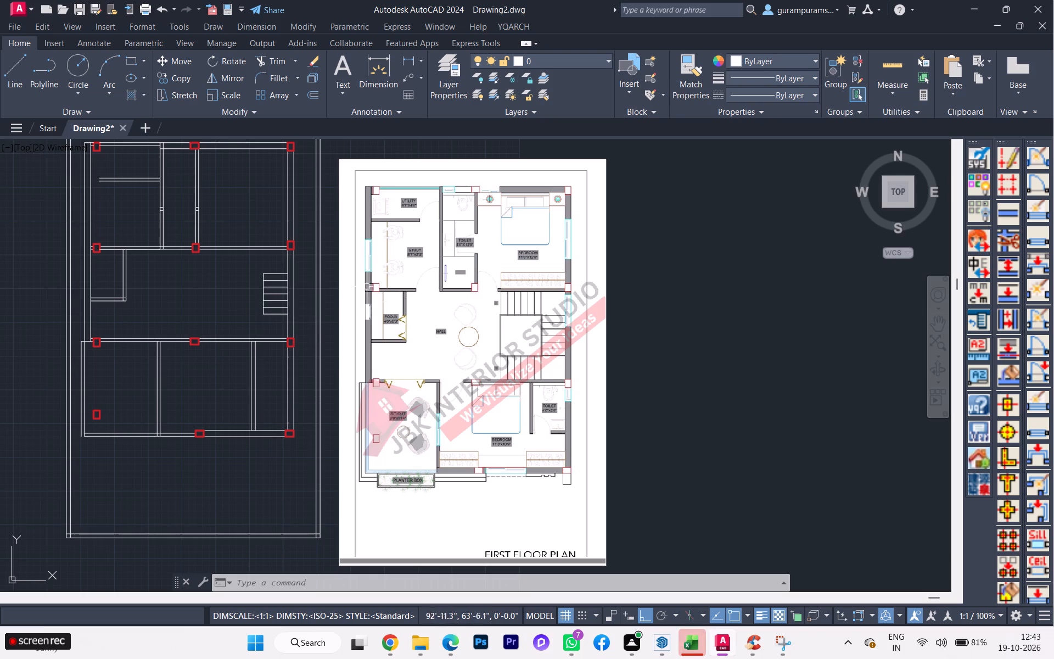
scroll(282, 263, "up", 3)
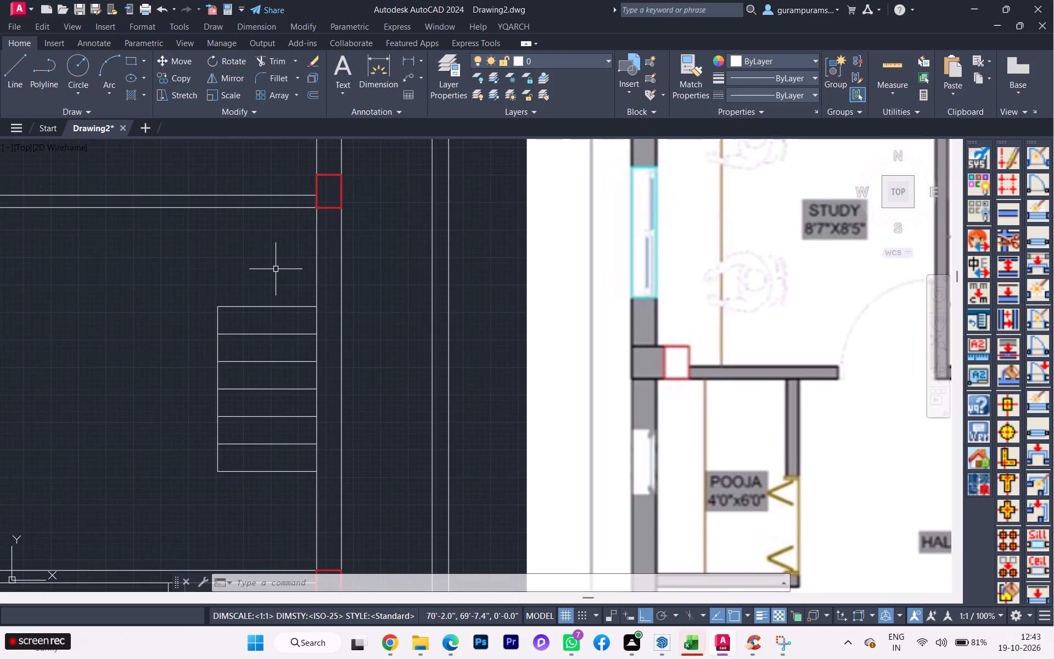
key("l")
key("Return")
type("tk")
key("Return")
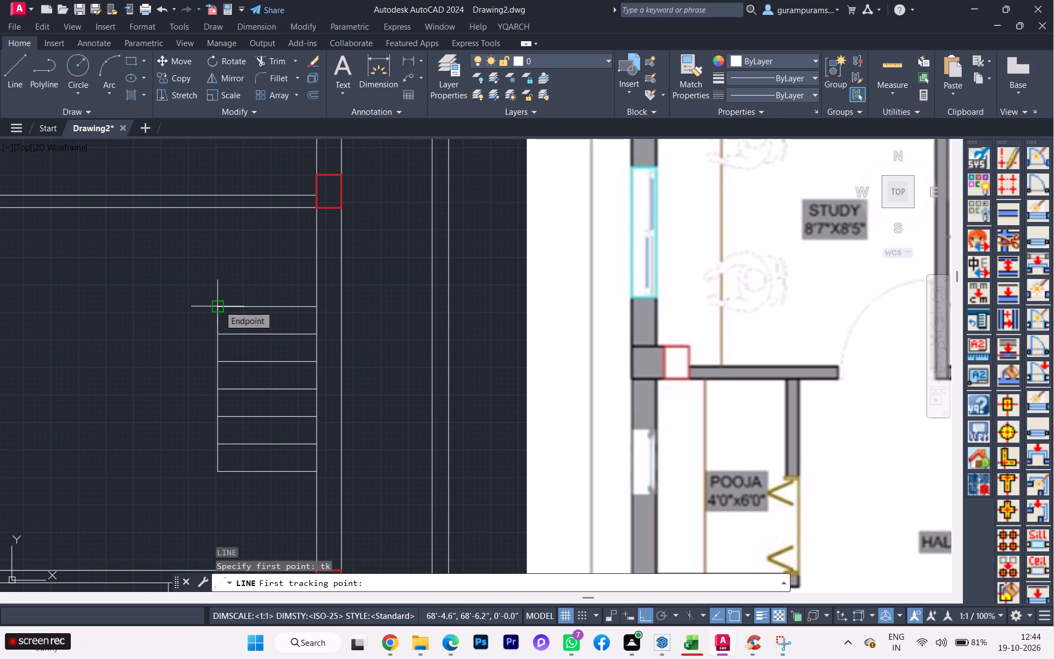
left_click(219, 305)
key("3")
key("Return")
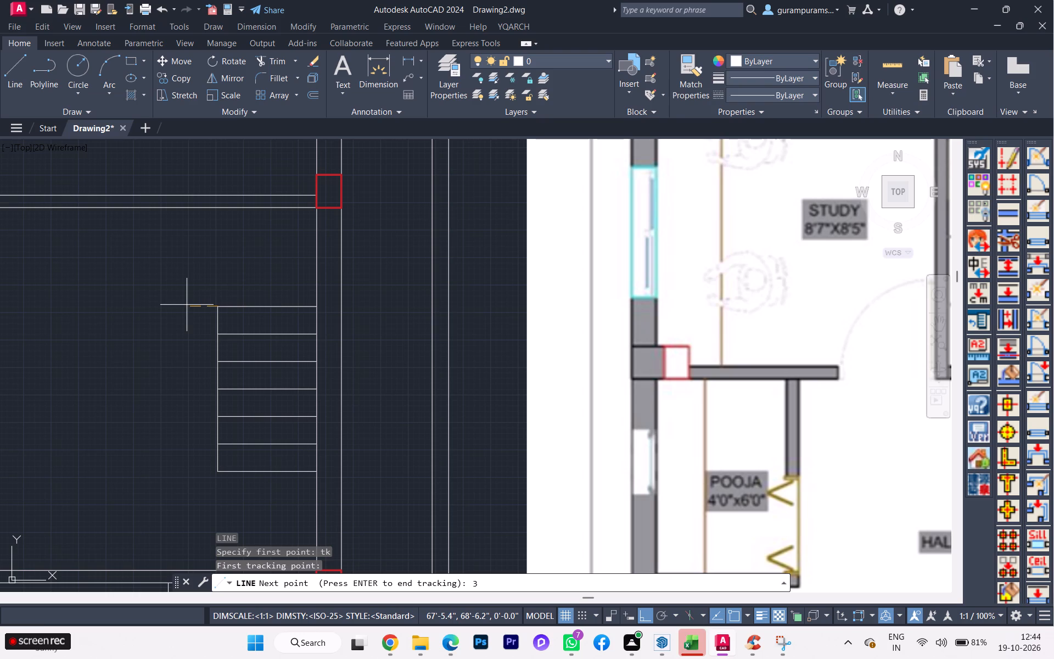
key("Return")
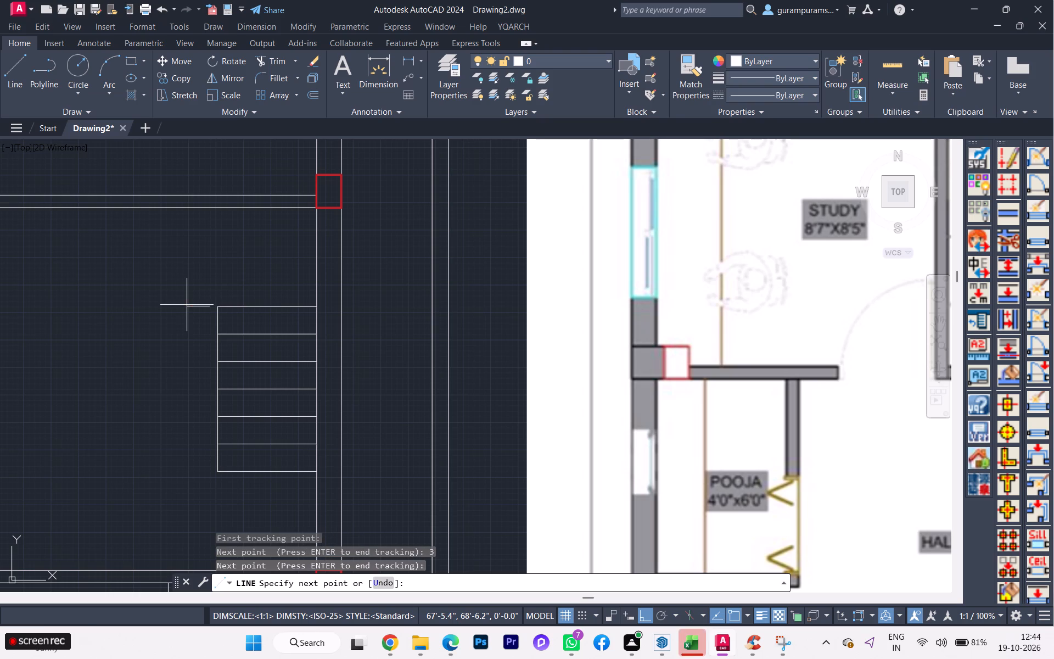
left_click(204, 203)
key("space")
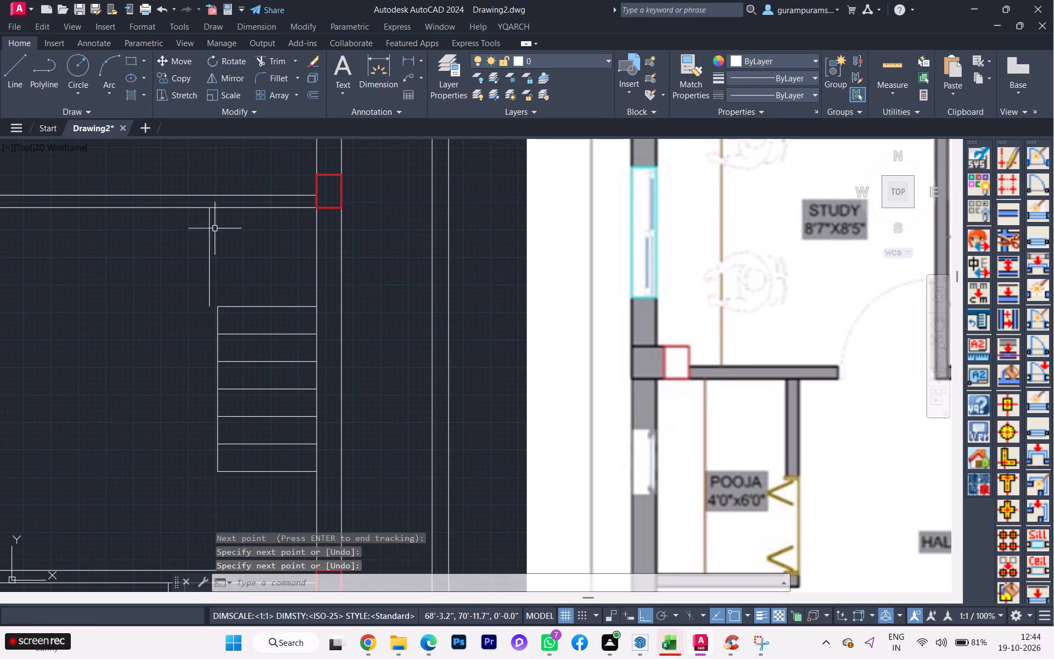
Copy the new tread line along the rear bedroom wall into the hall as an array of 7 items spaced 10" apart.
left_click(225, 255)
left_click(152, 250)
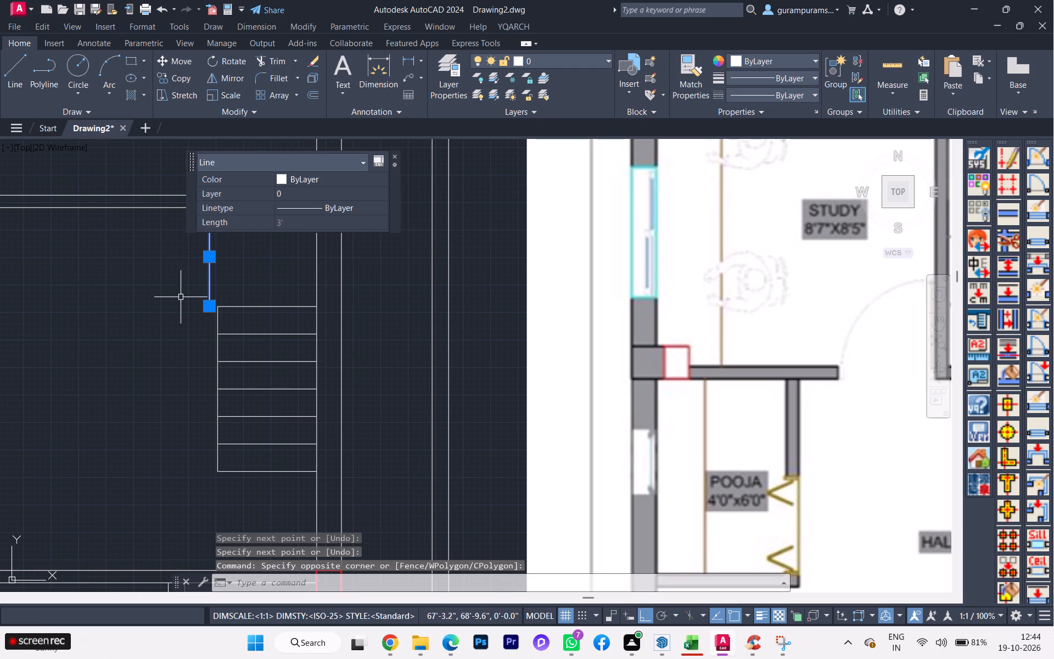
key("c")
key("o")
key("Return")
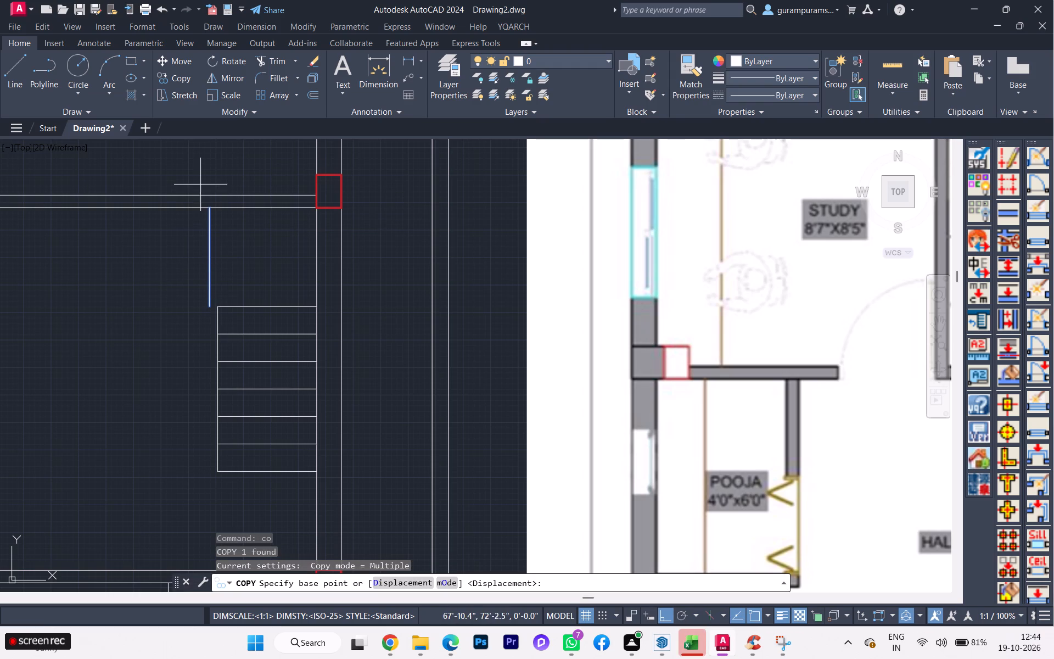
left_click(212, 210)
scroll(110, 213, "down", 1)
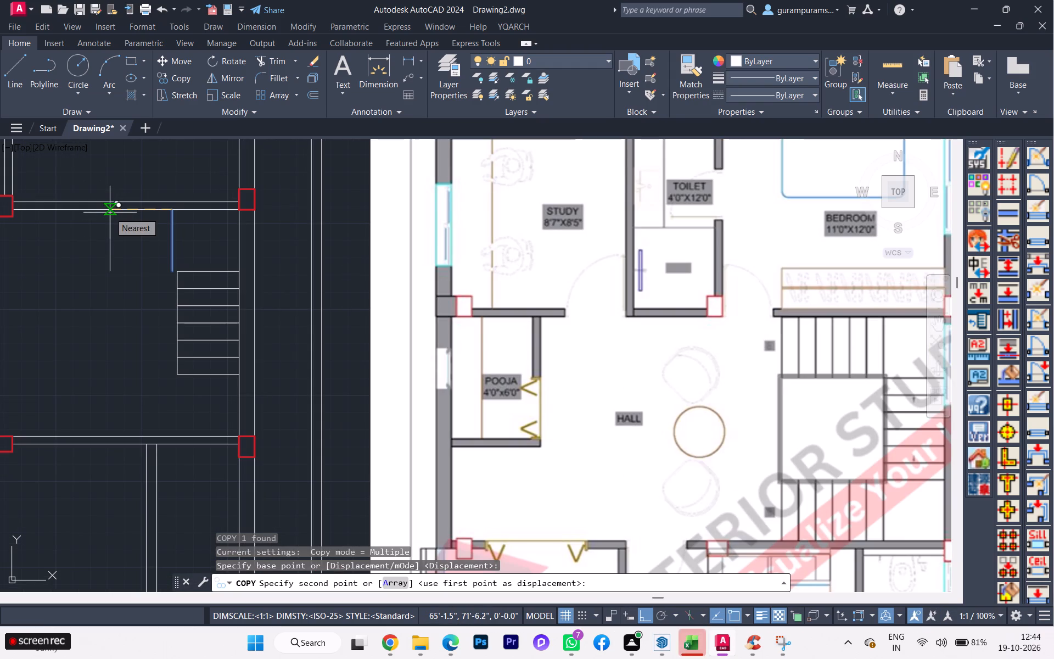
key("a")
key("Return")
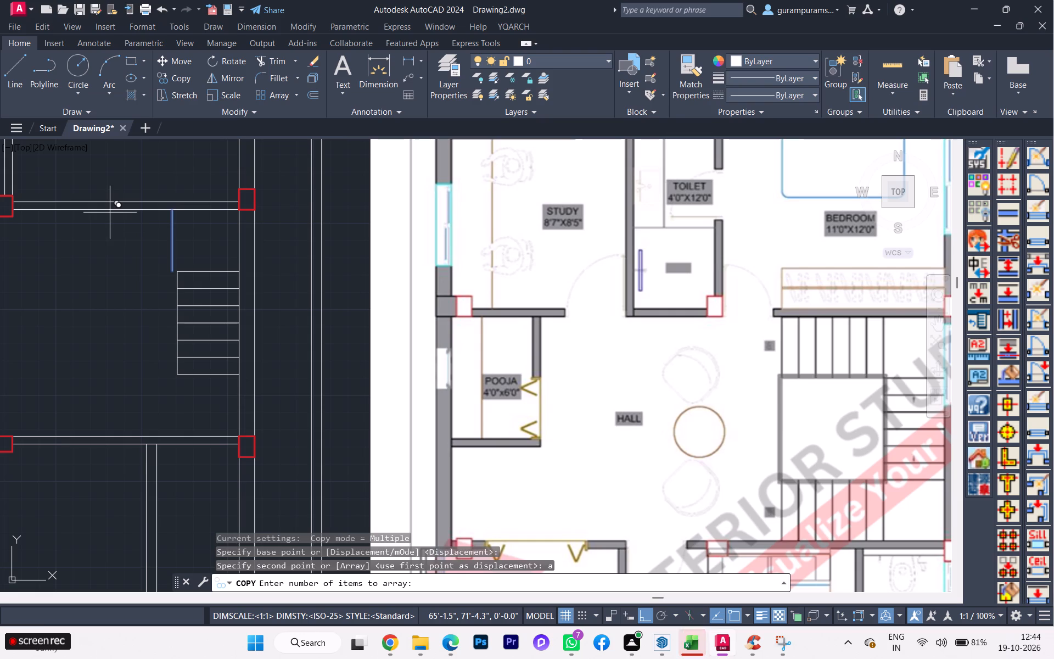
key("7")
key("Return")
type("10")
key("Return")
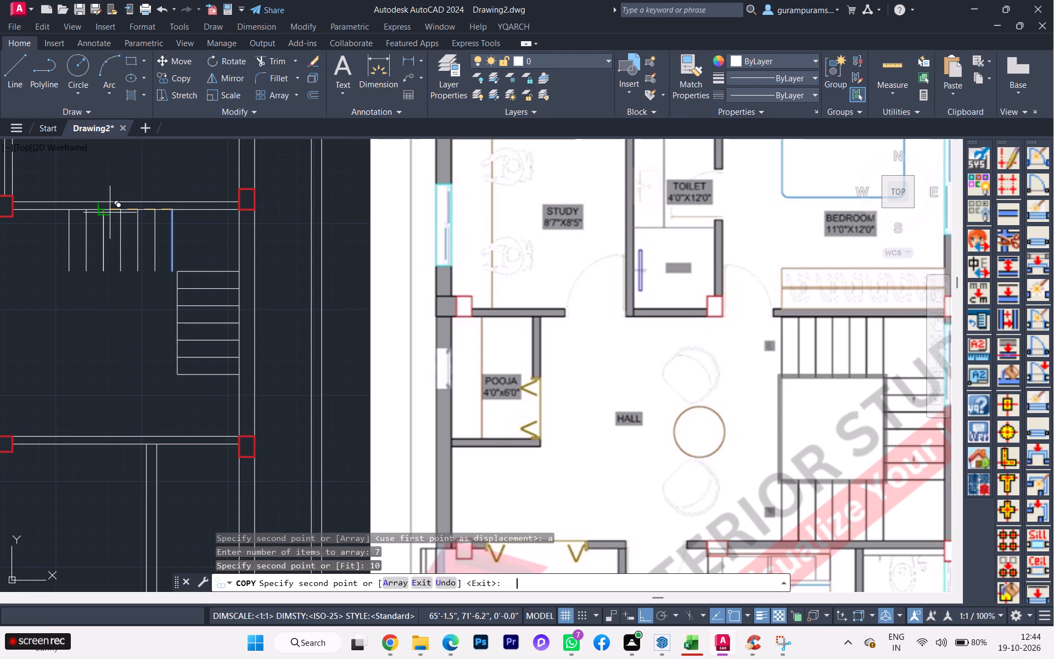
scroll(139, 254, "down", 1)
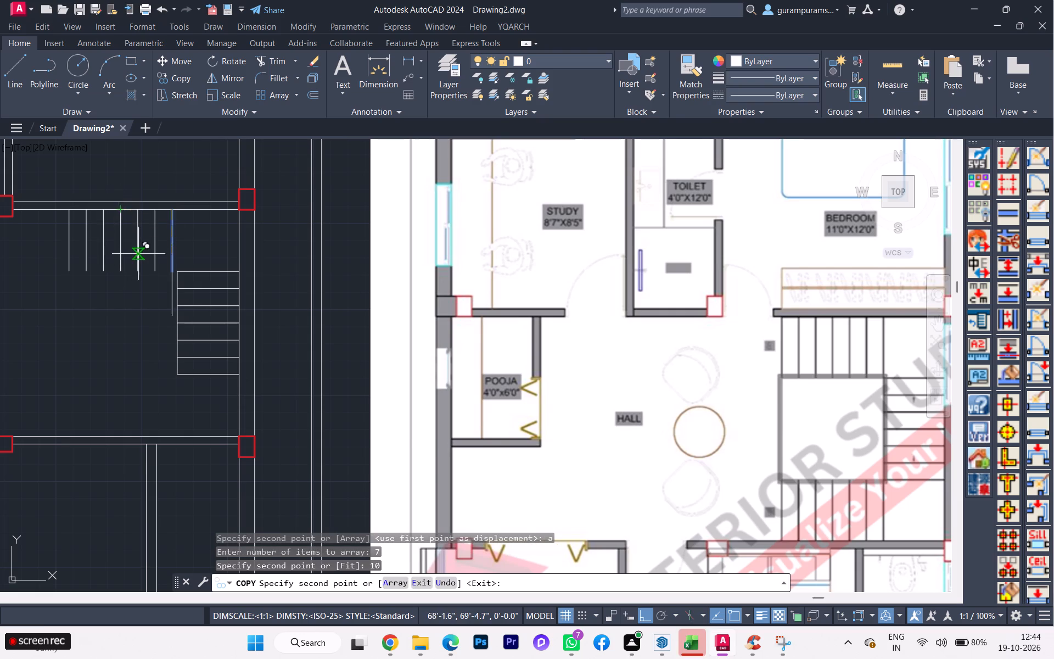
middle_click(126, 274)
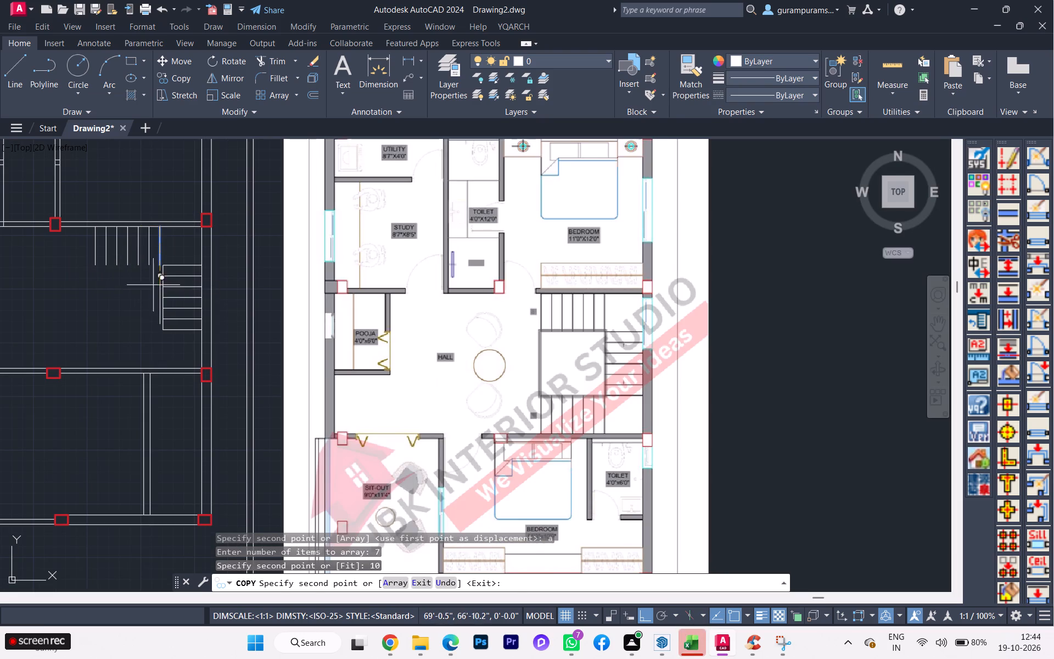
key("space")
Mirror the seven rear flight tread lines about the middle tread of the outer wall flight towards the front bedroom wall, keeping the originals.
scroll(123, 284, "down", 2)
middle_click_drag(141, 285, 201, 266)
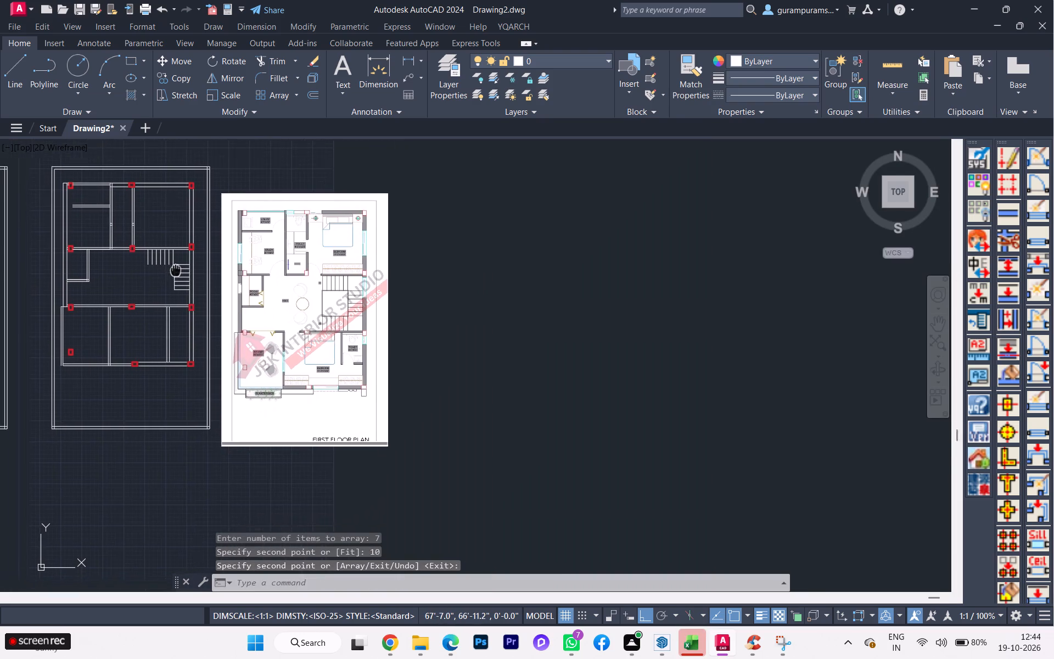
middle_click_drag(201, 266, 243, 270)
scroll(242, 266, "up", 3)
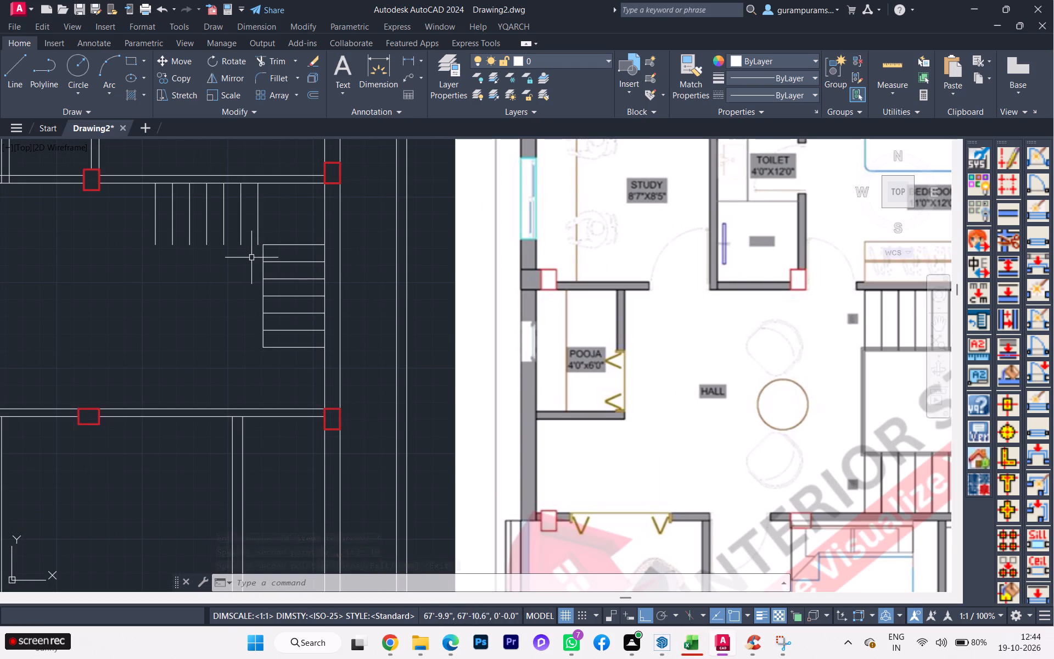
scroll(266, 259, "down", 1)
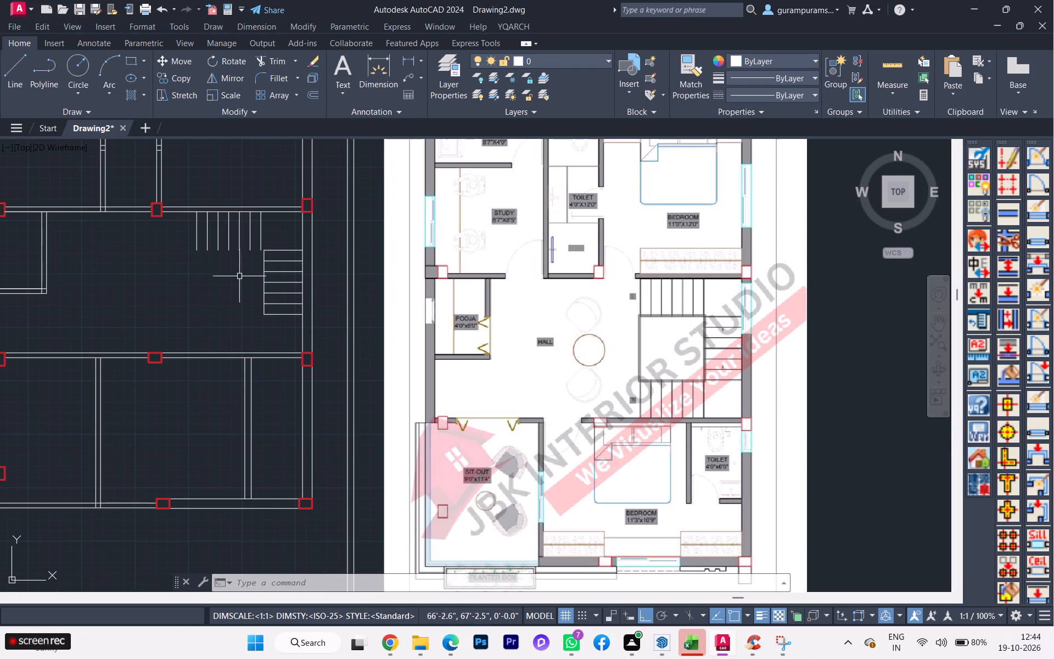
left_click(175, 239)
double_click(268, 235)
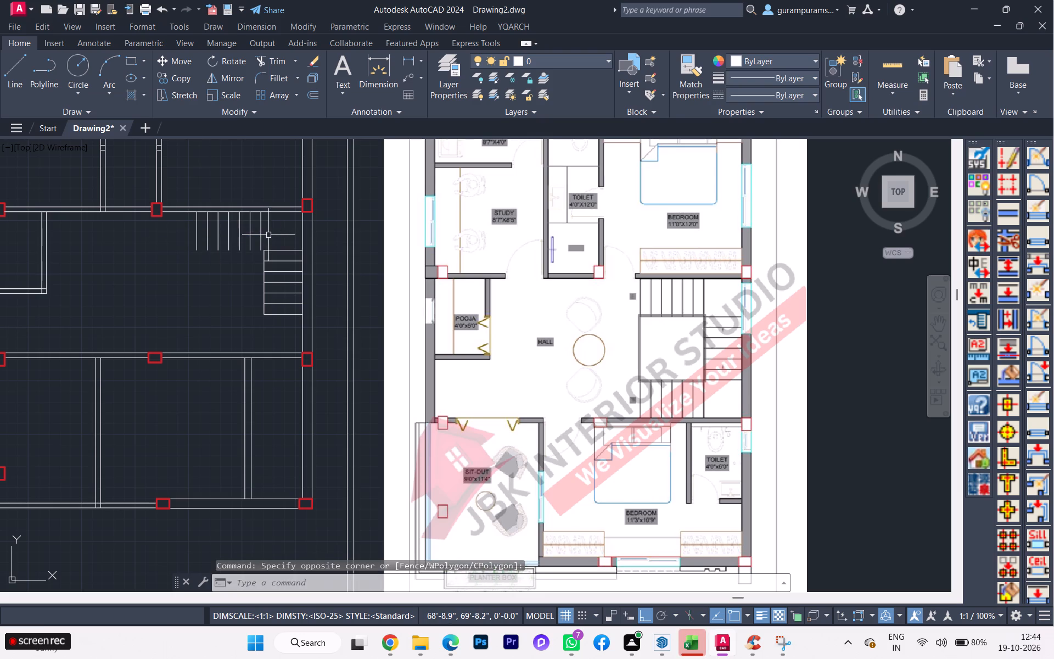
left_click(276, 240)
left_click(176, 236)
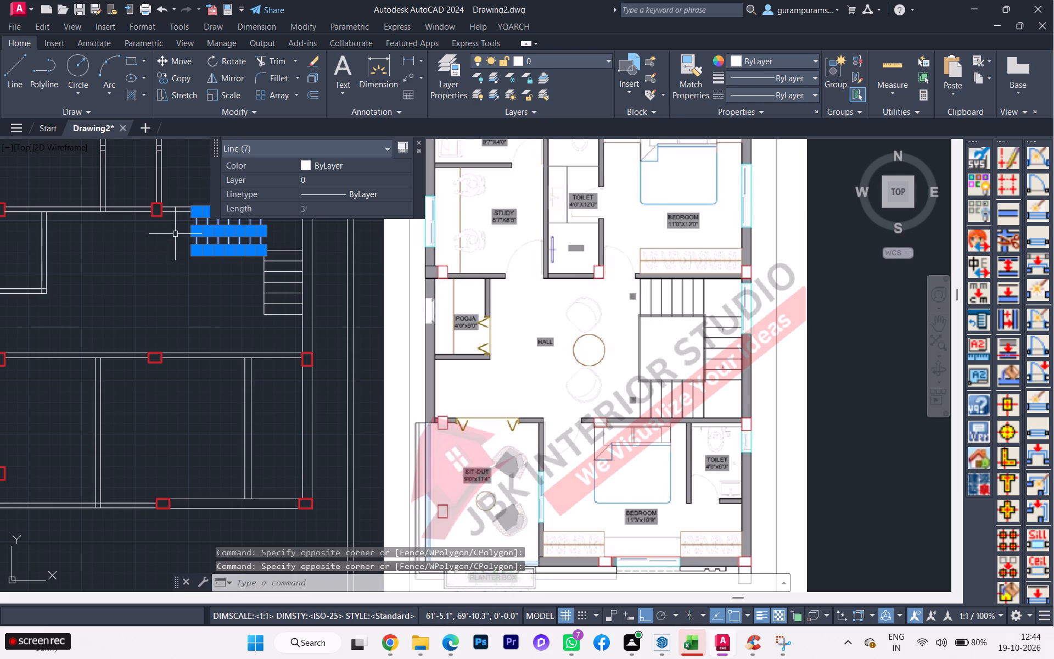
left_click(240, 77)
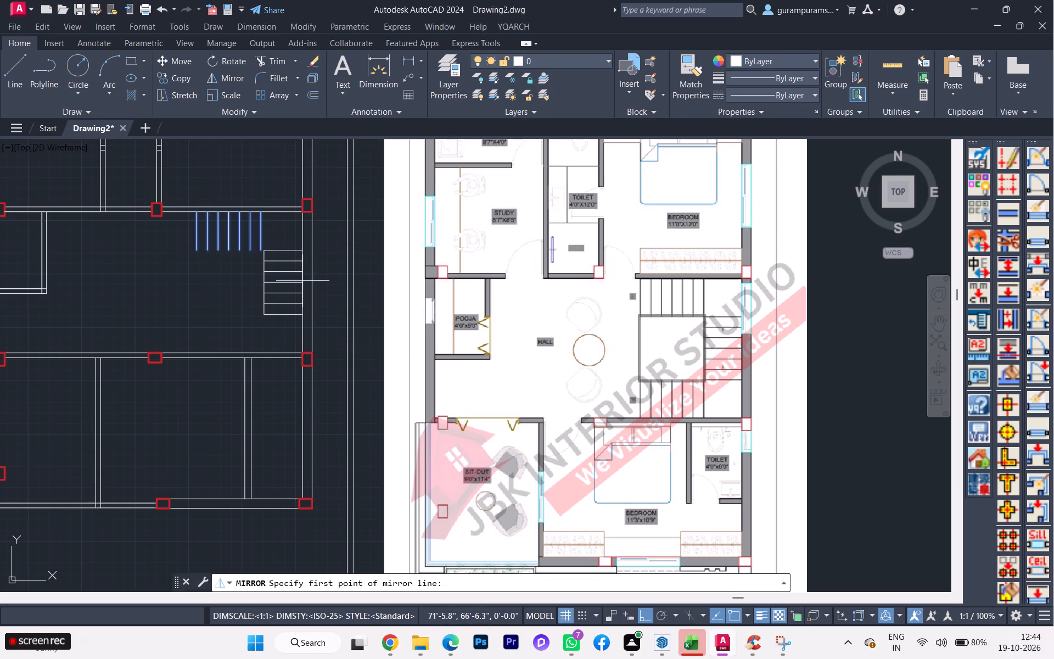
scroll(301, 280, "up", 1)
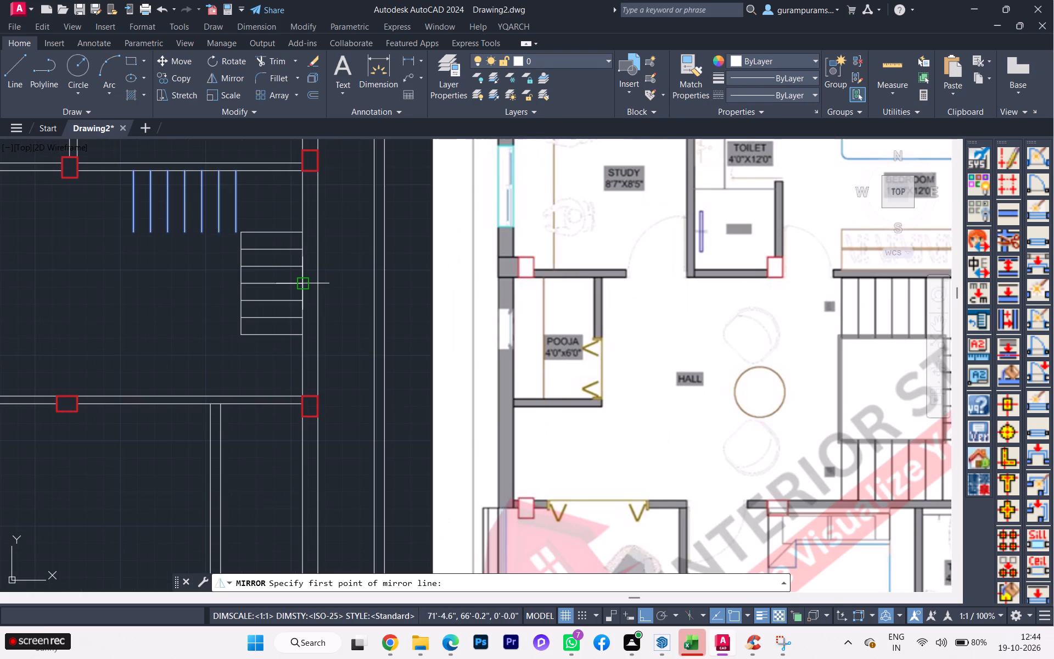
left_click(301, 280)
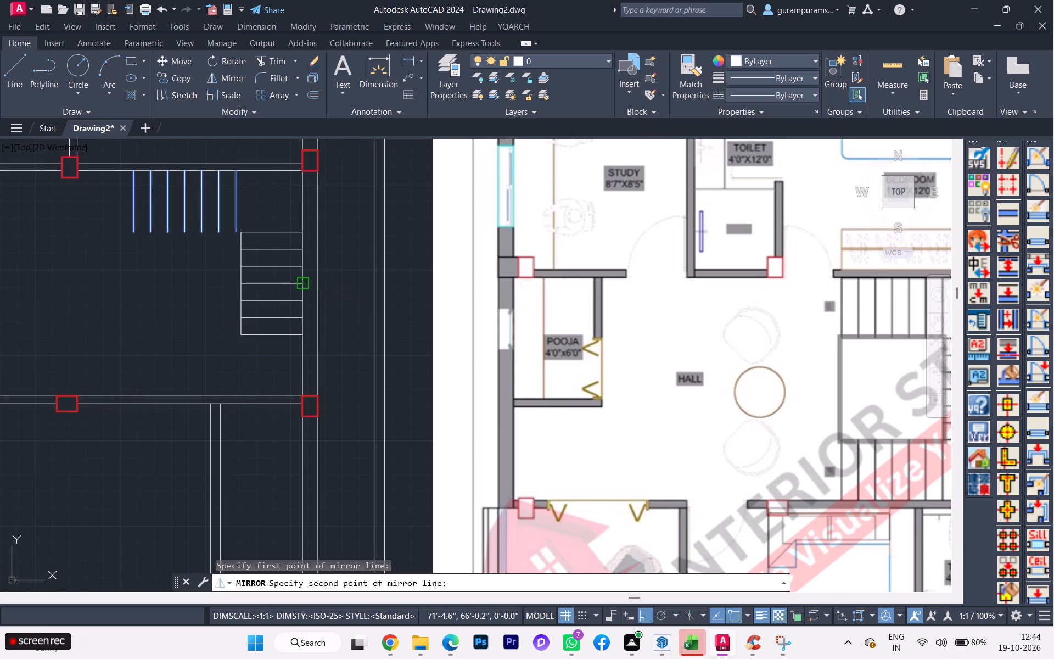
left_click(245, 280)
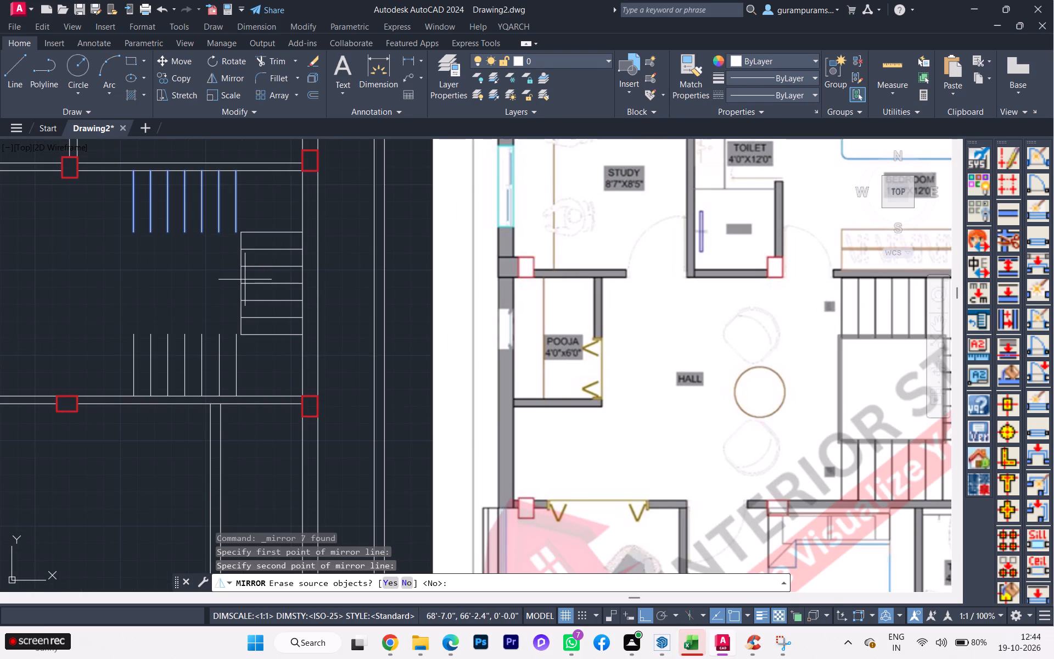
key("Return")
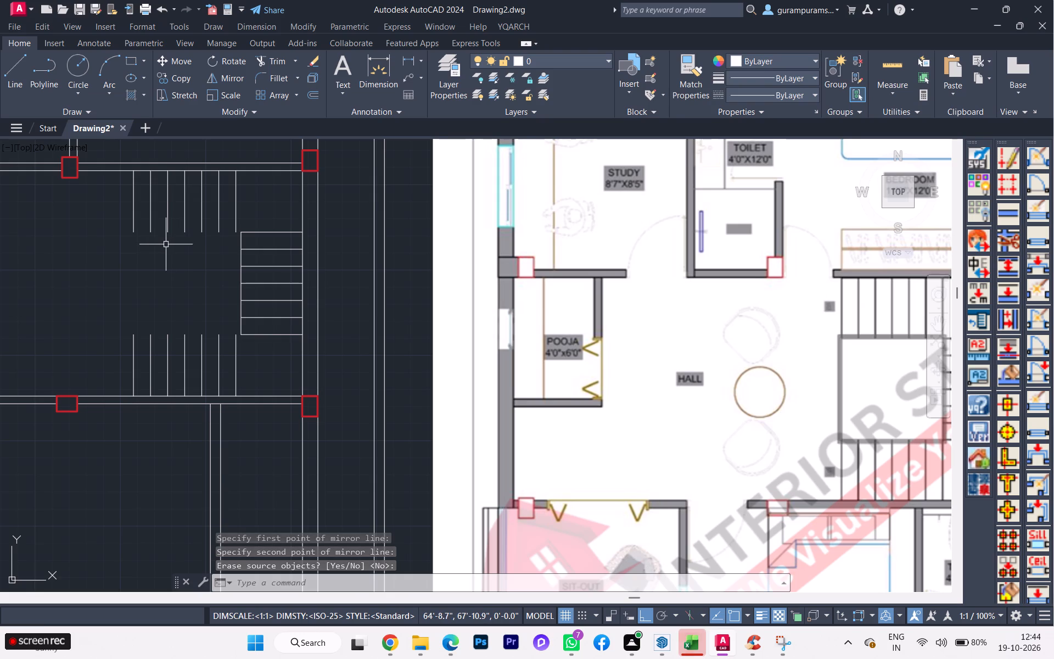
Examine the inner edge of the staircase in the first floor reference plan and compare it with the drawn treads.
key("l")
key("Return")
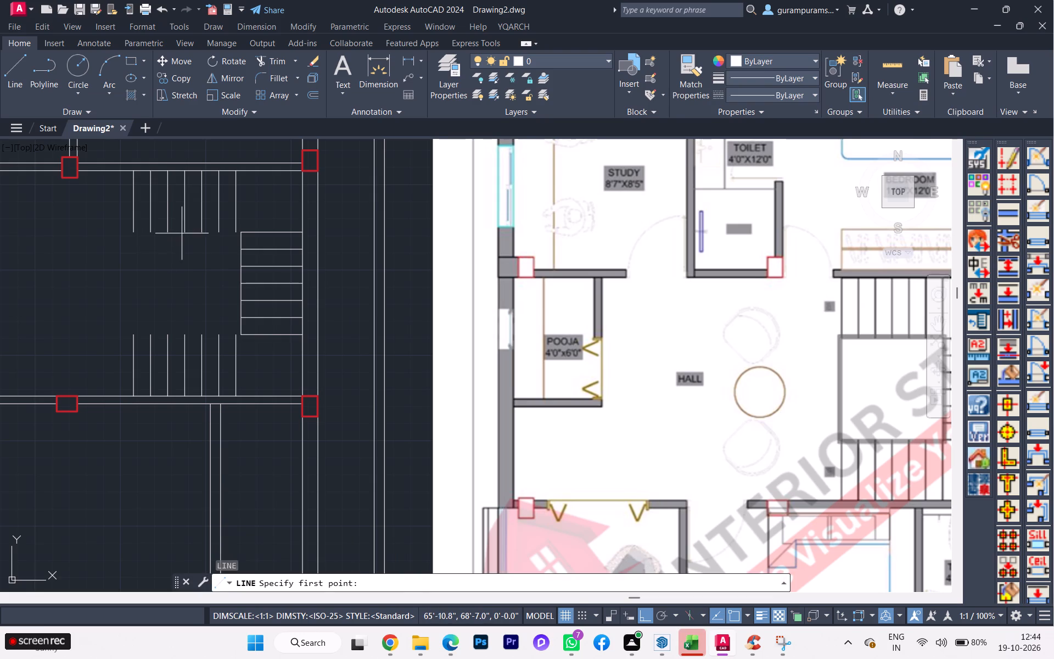
scroll(193, 229, "up", 1)
scroll(248, 235, "down", 3)
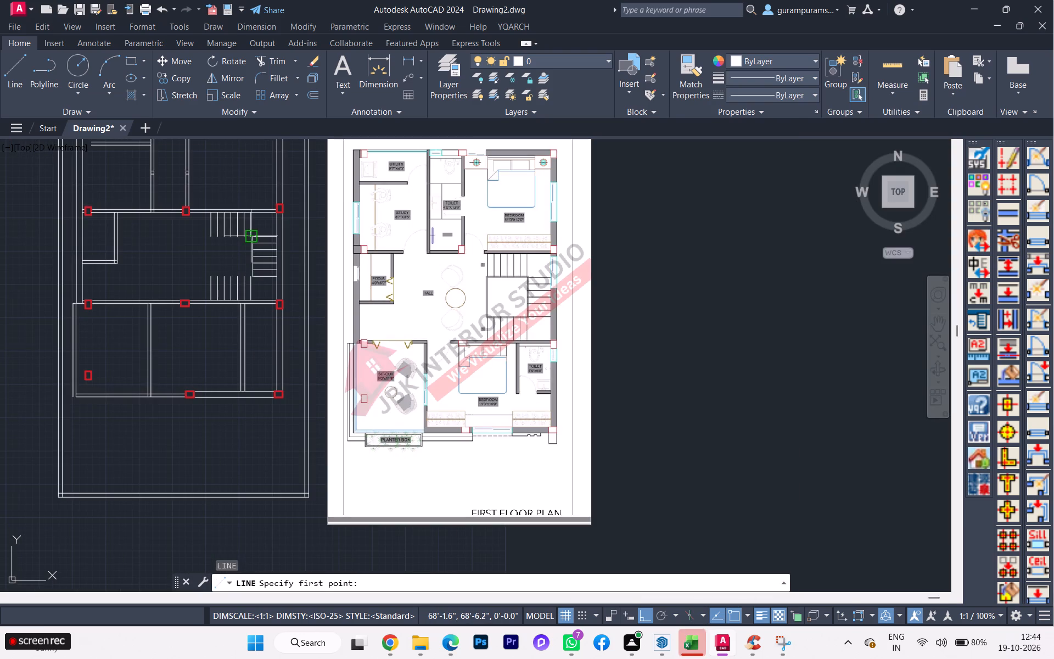
scroll(614, 292, "up", 1)
scroll(469, 265, "up", 2)
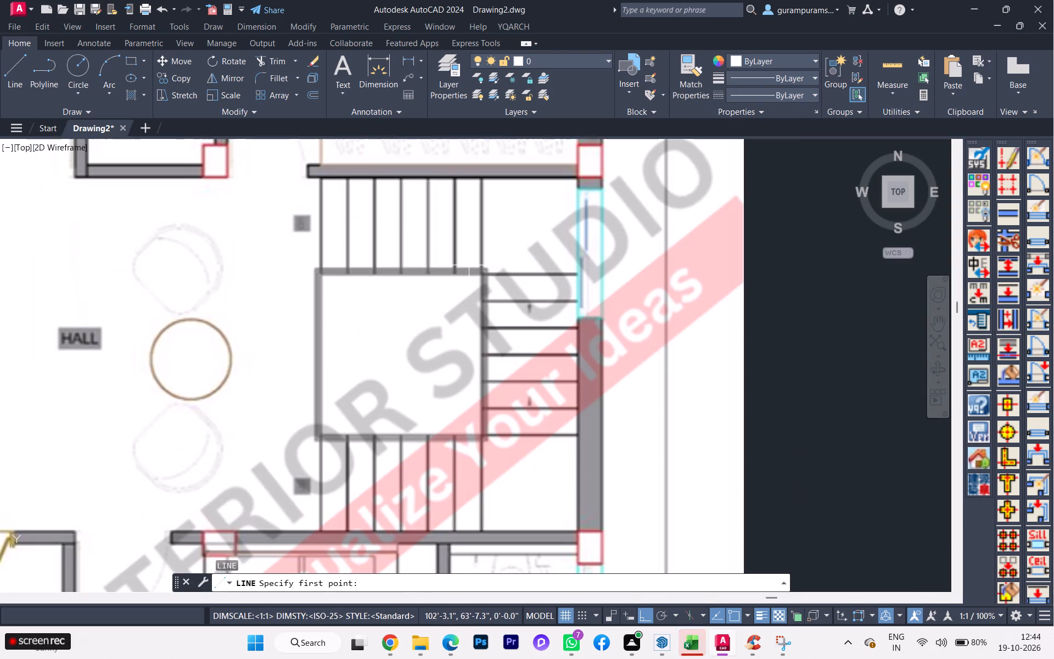
scroll(468, 265, "down", 1)
scroll(468, 265, "up", 1)
scroll(468, 265, "down", 4)
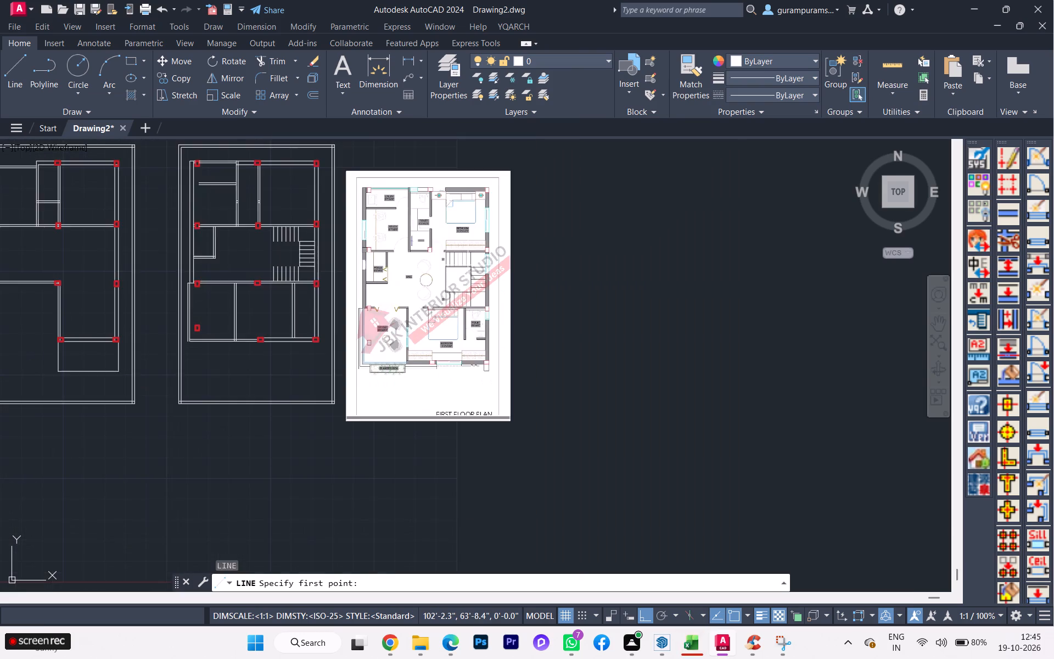
scroll(468, 265, "up", 3)
scroll(468, 265, "down", 2)
scroll(468, 265, "up", 5)
scroll(468, 265, "down", 4)
scroll(468, 265, "up", 5)
scroll(468, 265, "down", 1)
scroll(468, 265, "up", 1)
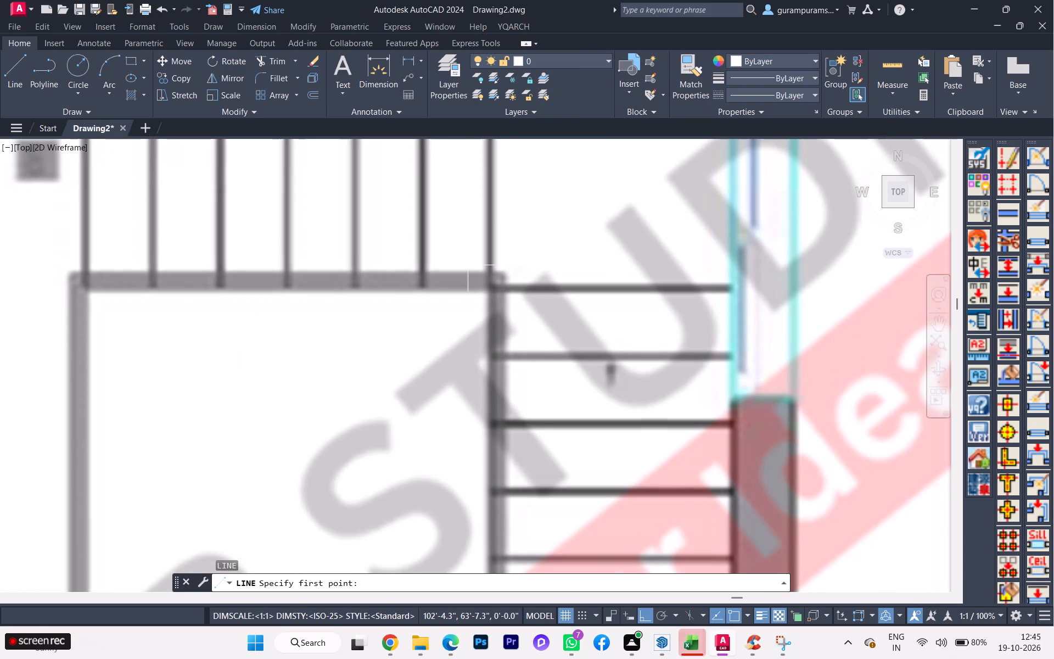
scroll(468, 265, "down", 2)
scroll(468, 265, "up", 3)
scroll(468, 265, "down", 2)
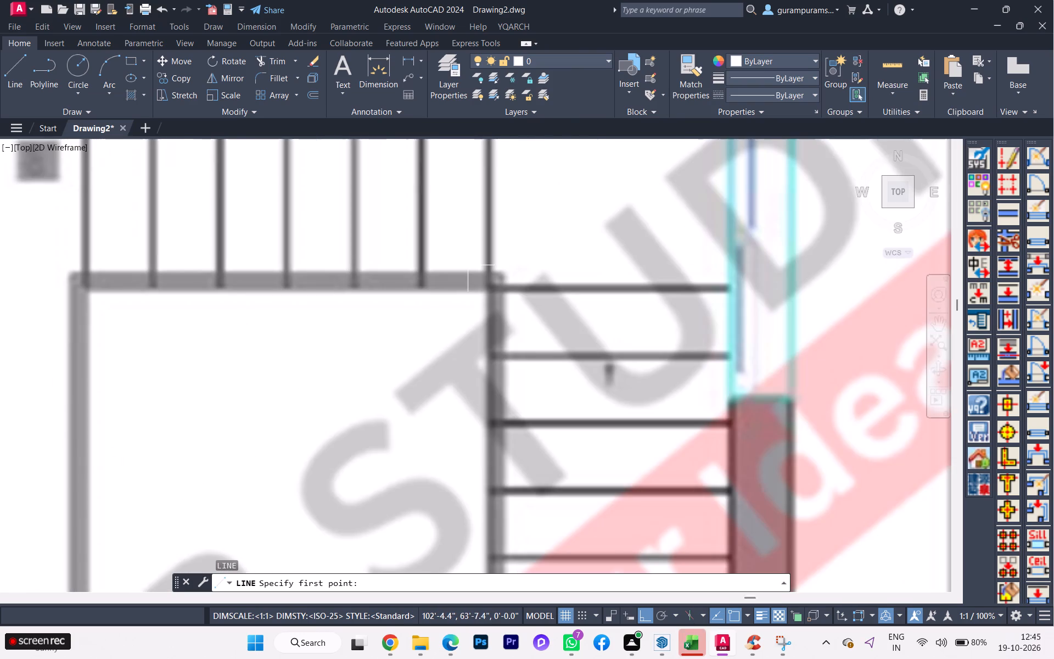
scroll(468, 265, "down", 1)
scroll(468, 265, "up", 5)
scroll(468, 265, "down", 11)
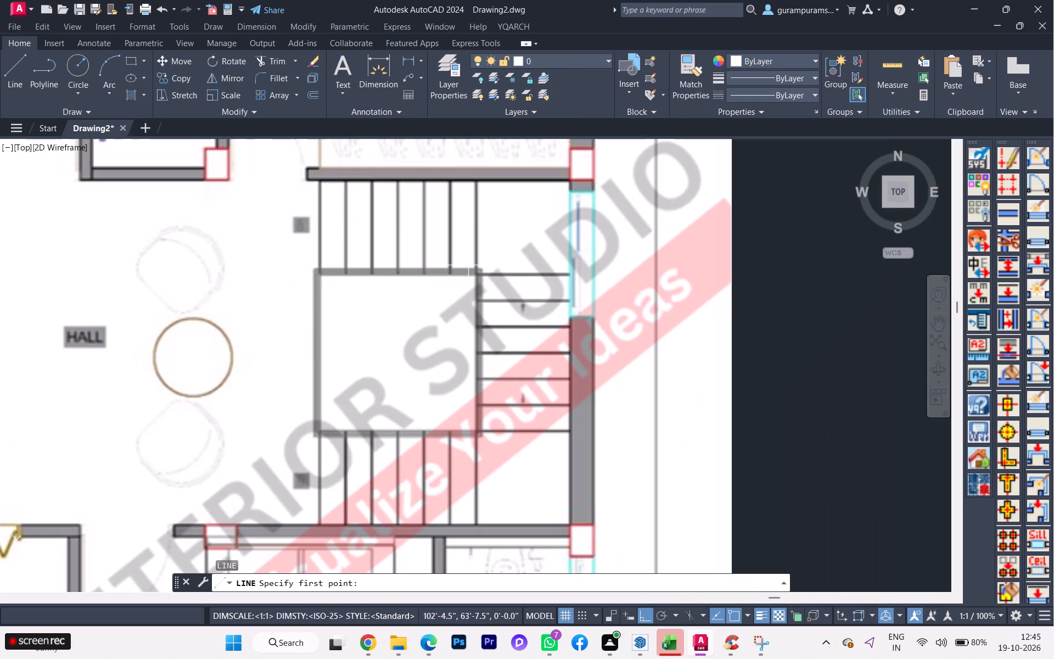
key("space")
scroll(549, 260, "down", 5)
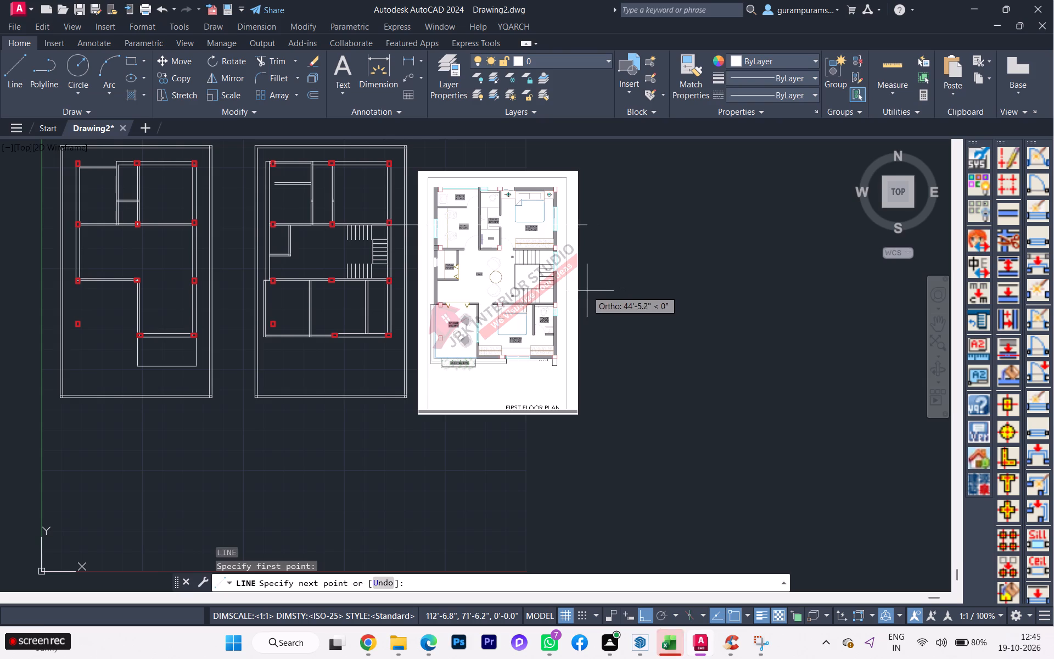
key("Escape")
scroll(224, 233, "up", 1)
scroll(419, 271, "up", 1)
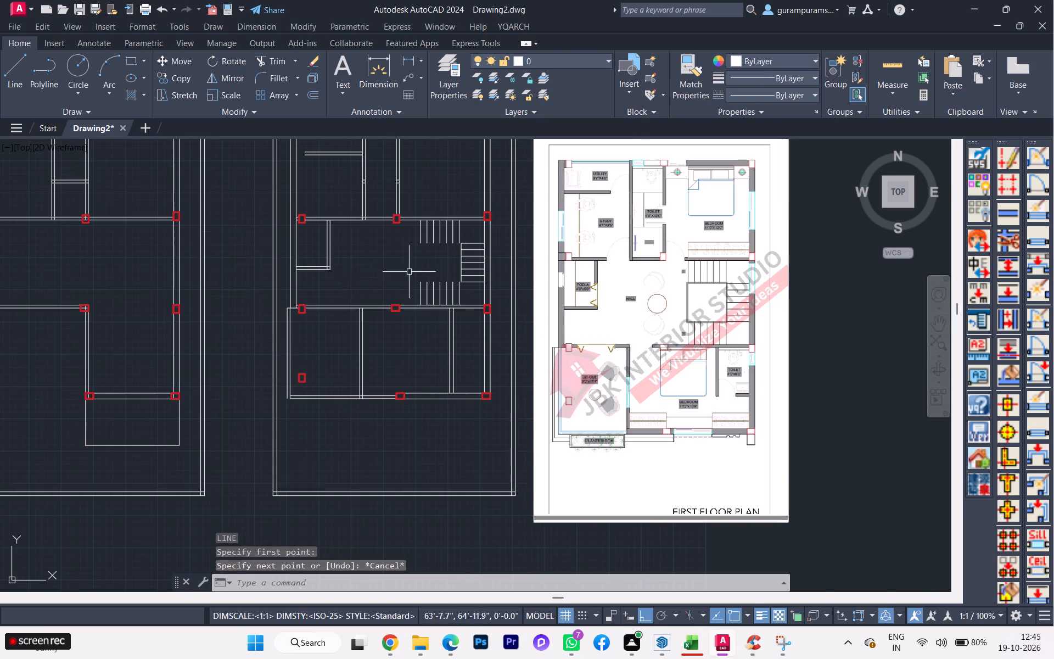
scroll(469, 259, "up", 1)
scroll(514, 243, "up", 1)
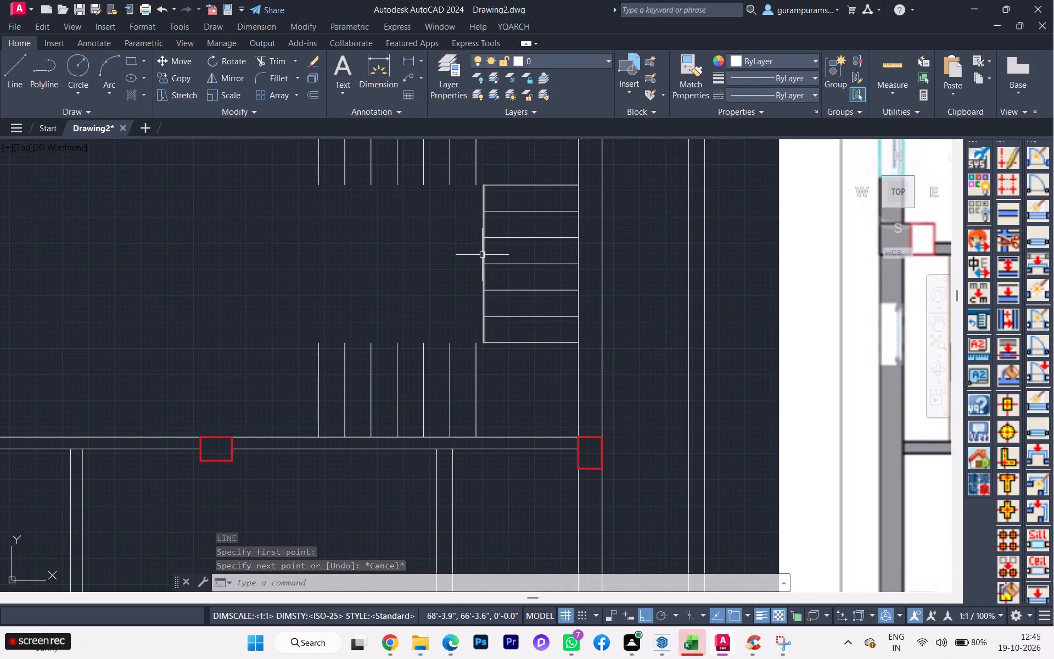
Extend the side flight tread line nearest the outer wall flight across the stairwell to meet the matching tread of the opposite flight.
left_click(482, 255)
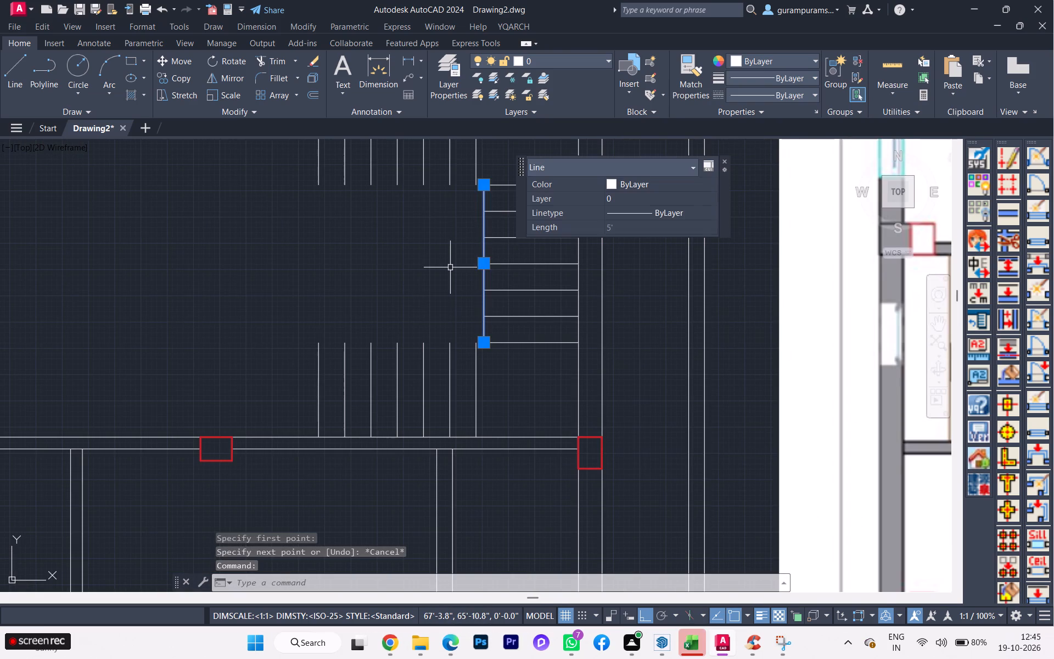
key("Escape")
type("ex")
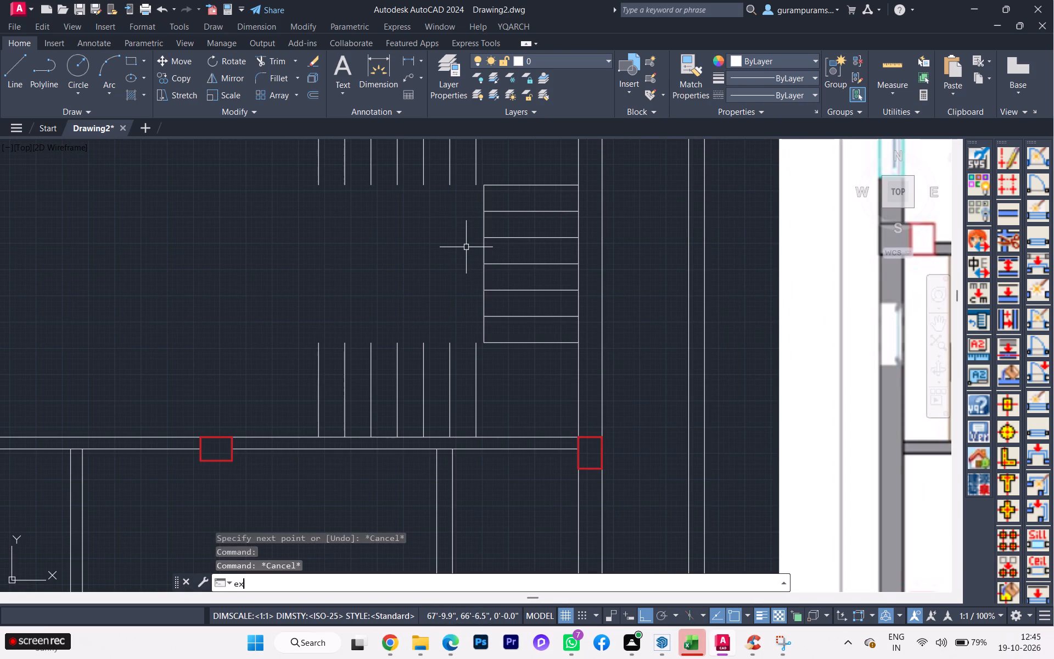
key("Return")
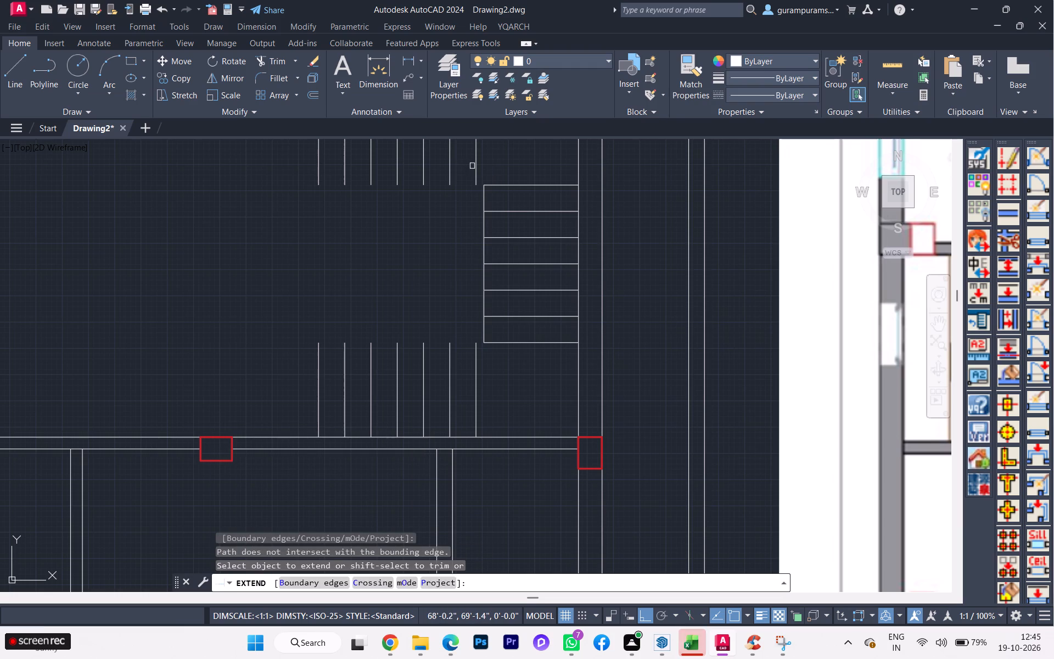
left_click(476, 161)
key("space")
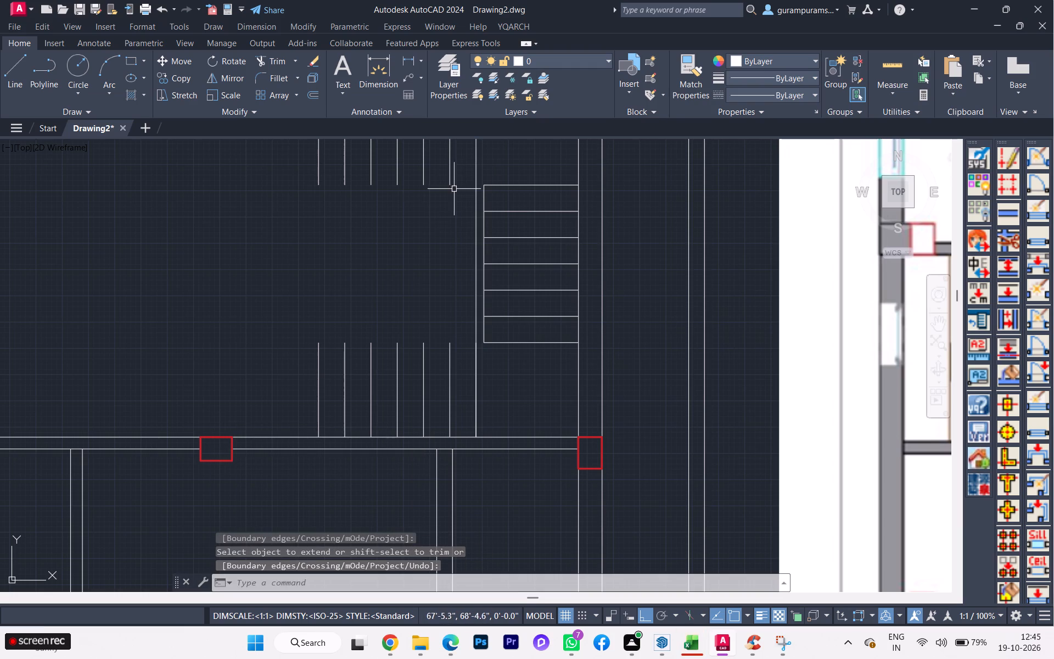
Extend the uppermost tread of the outer wall flight hallward, across the joined tread line to the second tread of the upper side flight.
scroll(479, 189, "up", 1)
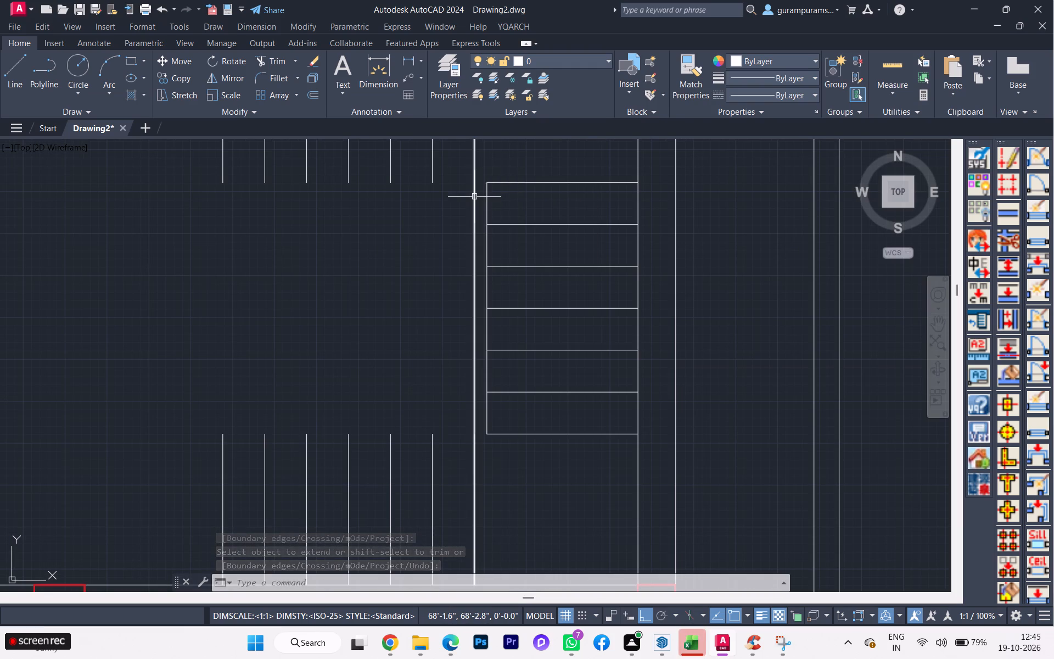
key("space")
left_click(501, 183)
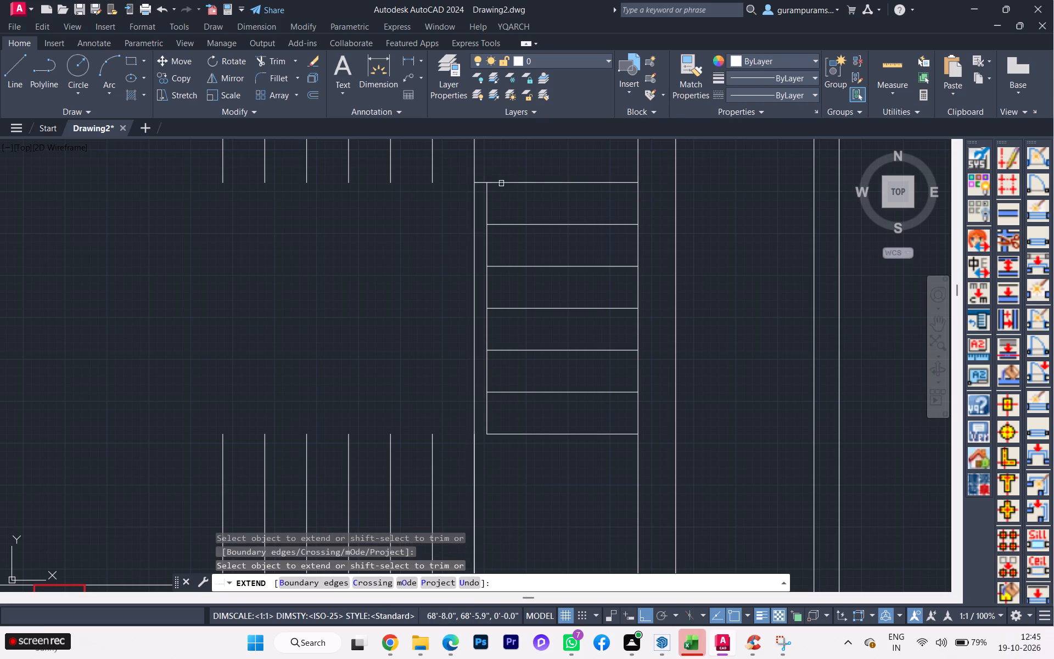
left_click(480, 182)
key("space")
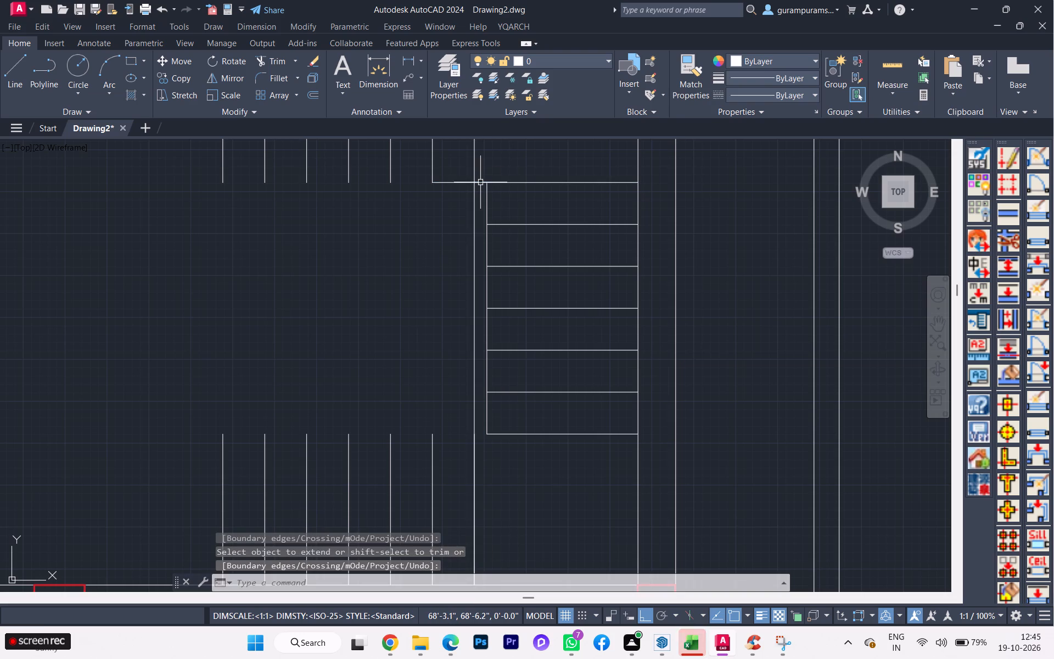
key("space")
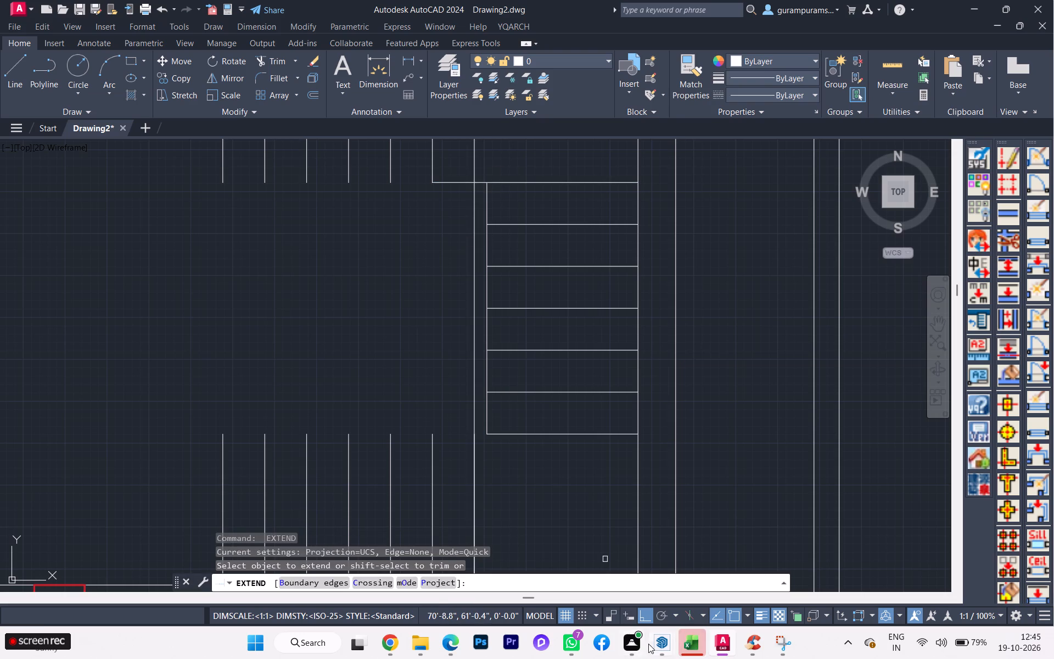
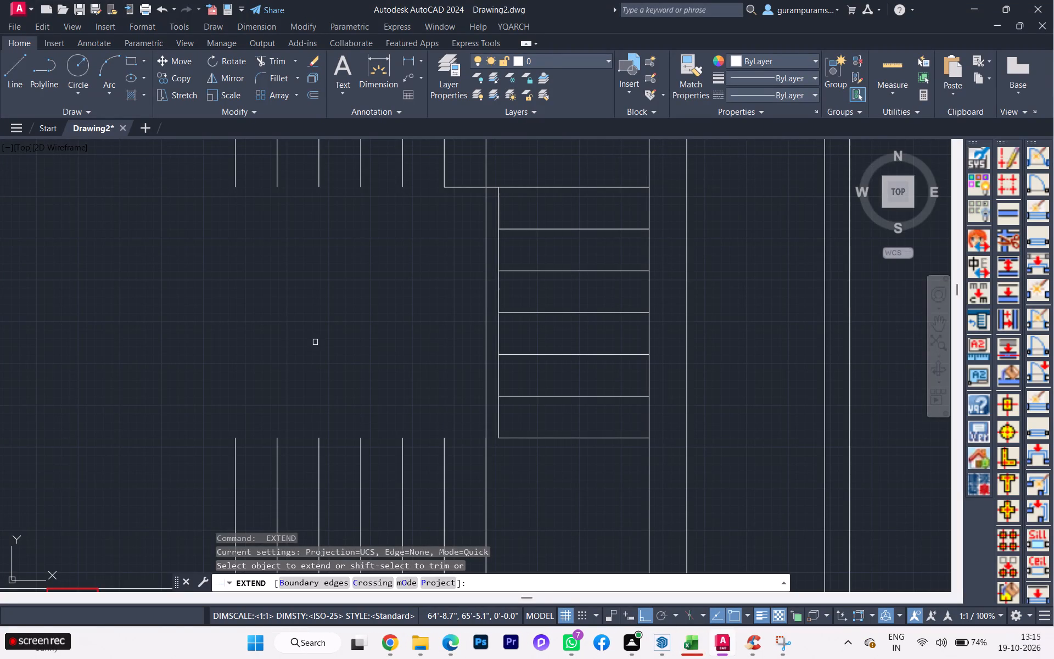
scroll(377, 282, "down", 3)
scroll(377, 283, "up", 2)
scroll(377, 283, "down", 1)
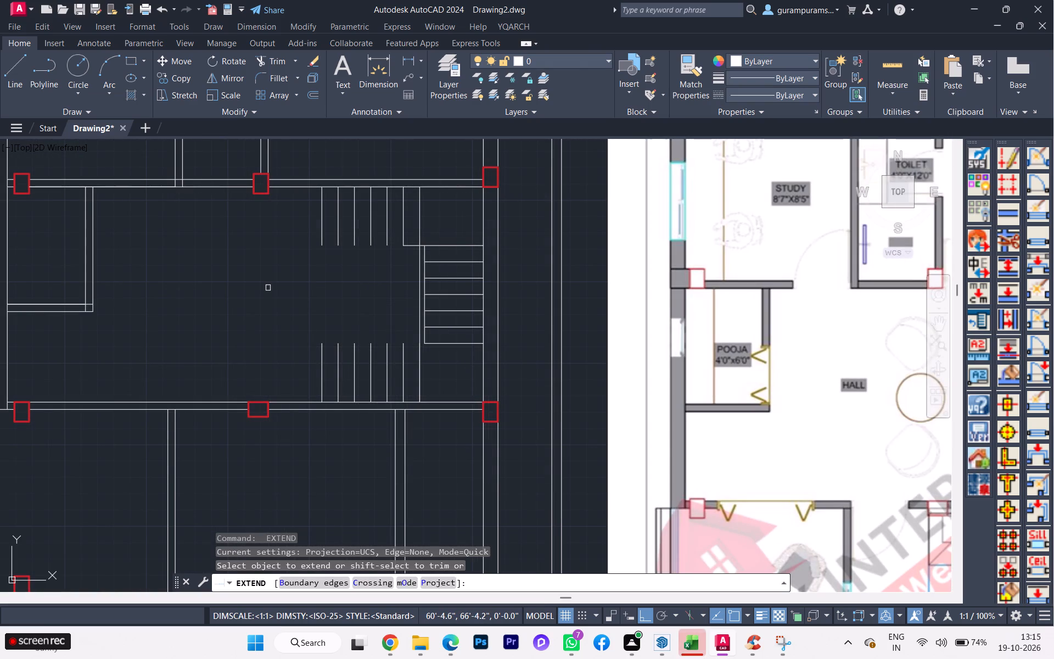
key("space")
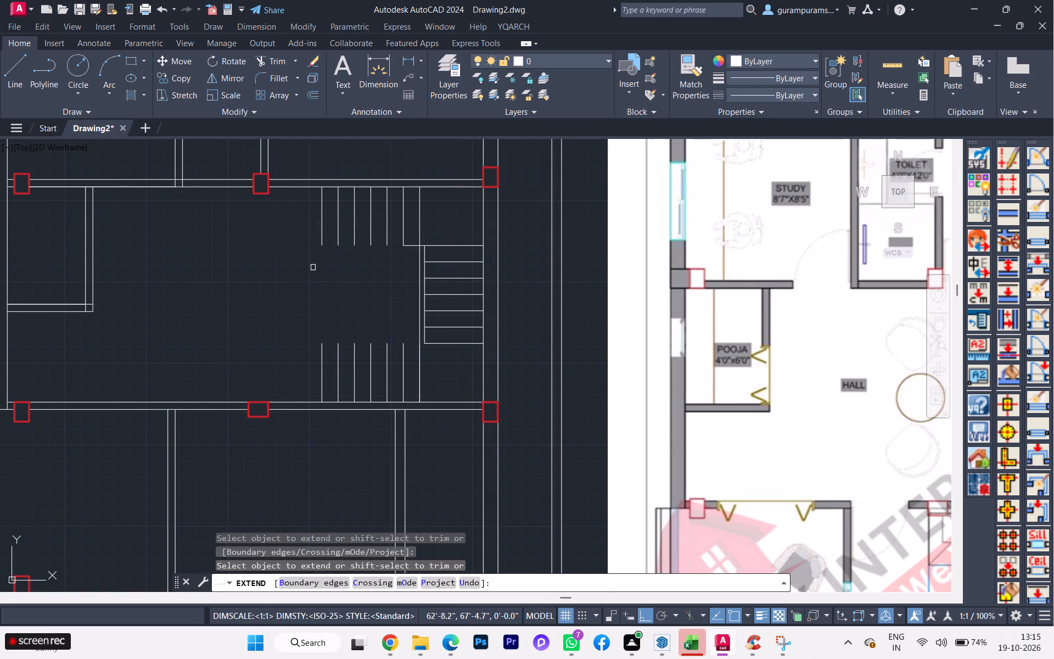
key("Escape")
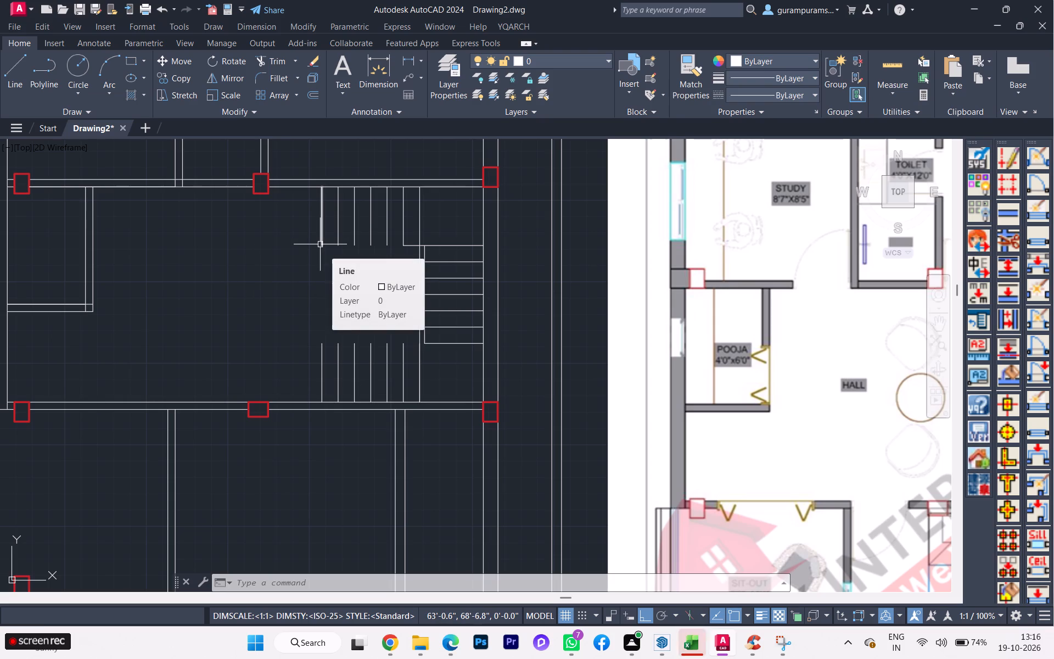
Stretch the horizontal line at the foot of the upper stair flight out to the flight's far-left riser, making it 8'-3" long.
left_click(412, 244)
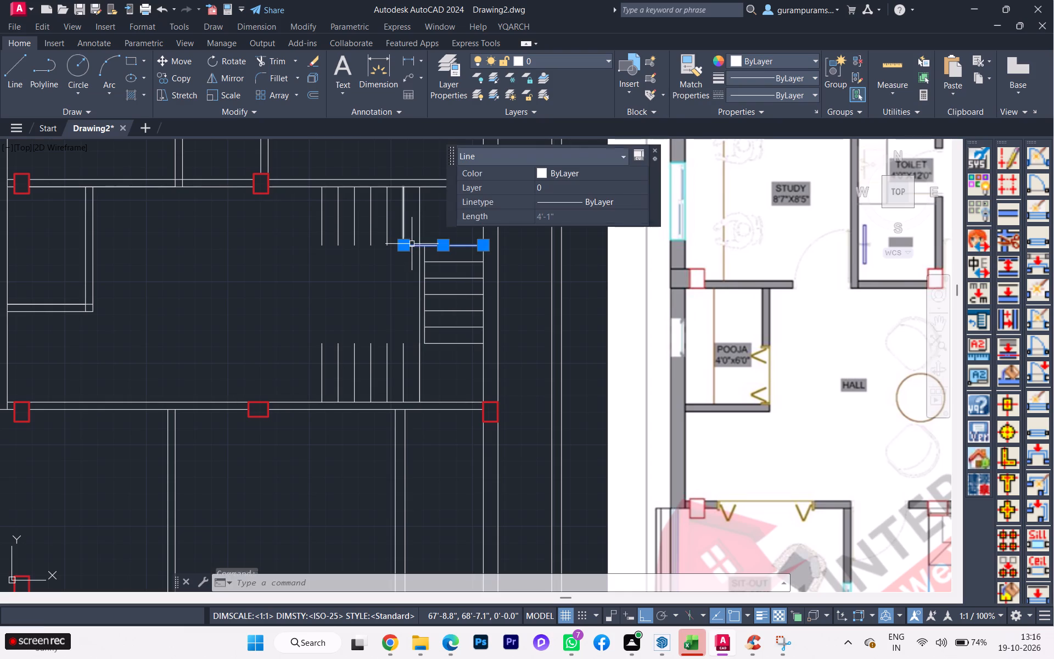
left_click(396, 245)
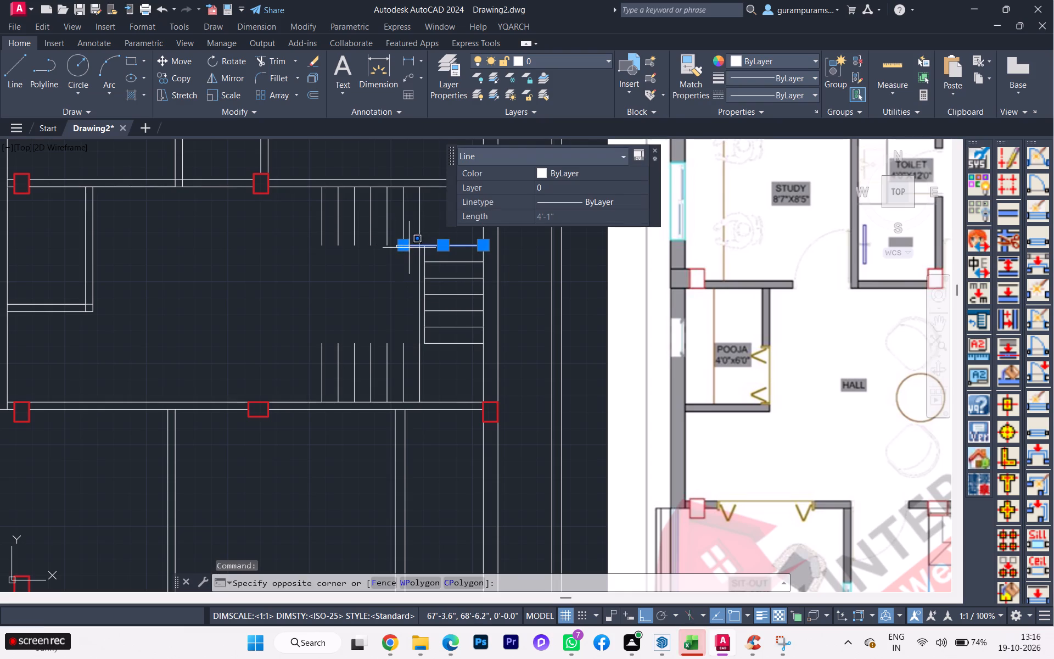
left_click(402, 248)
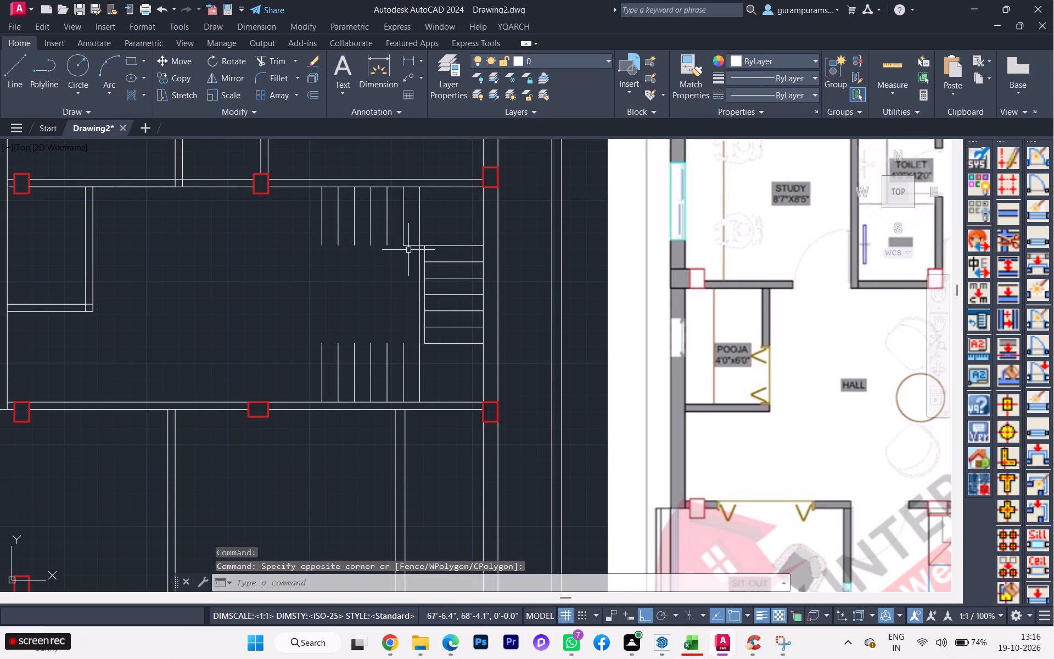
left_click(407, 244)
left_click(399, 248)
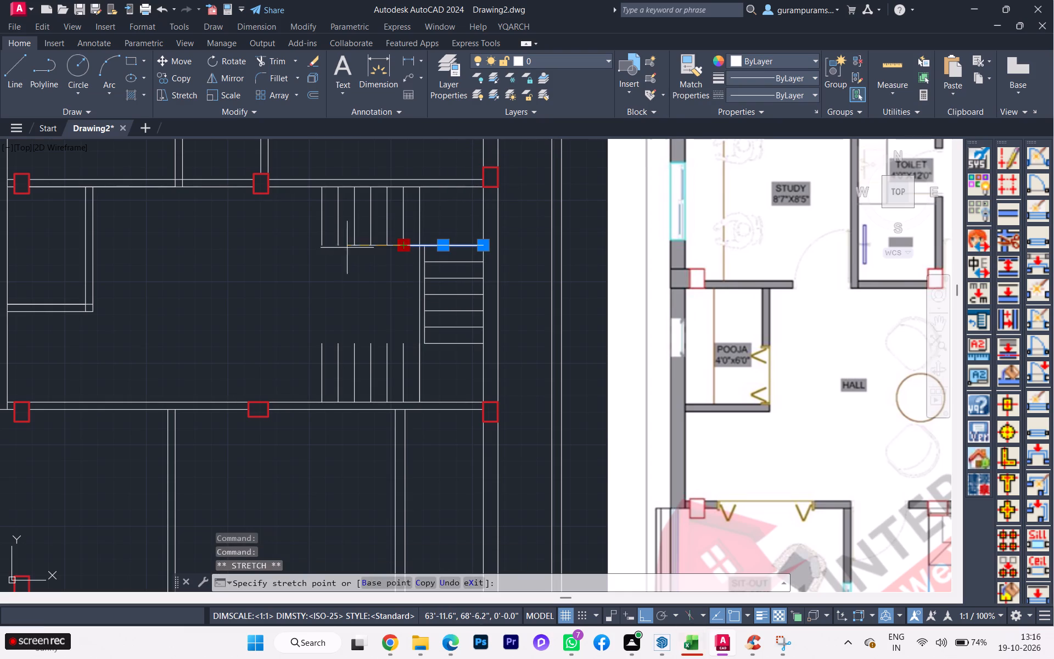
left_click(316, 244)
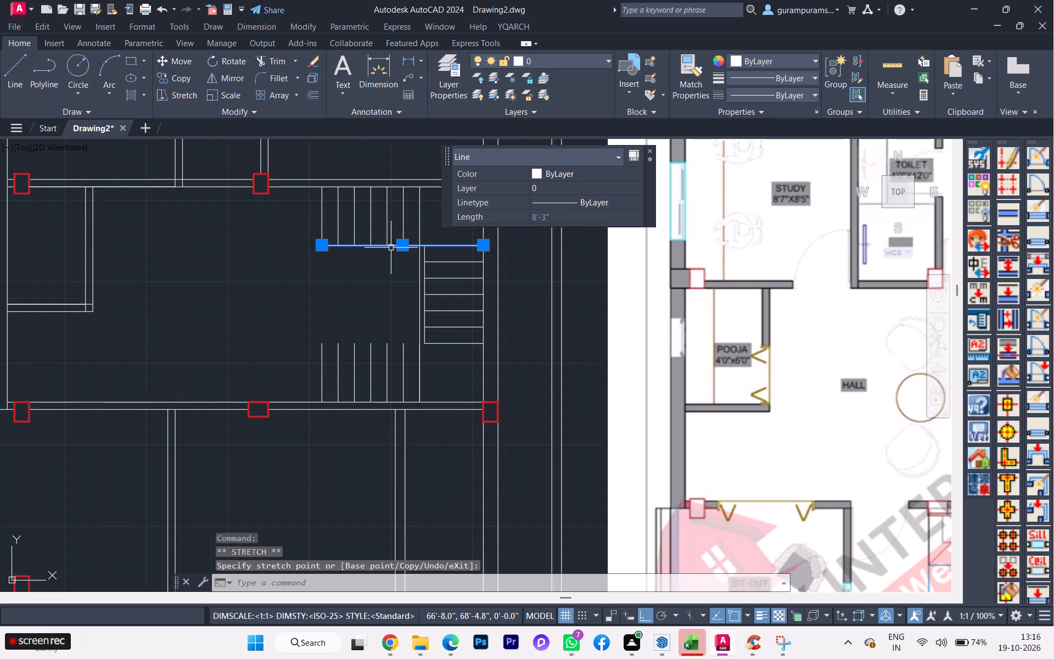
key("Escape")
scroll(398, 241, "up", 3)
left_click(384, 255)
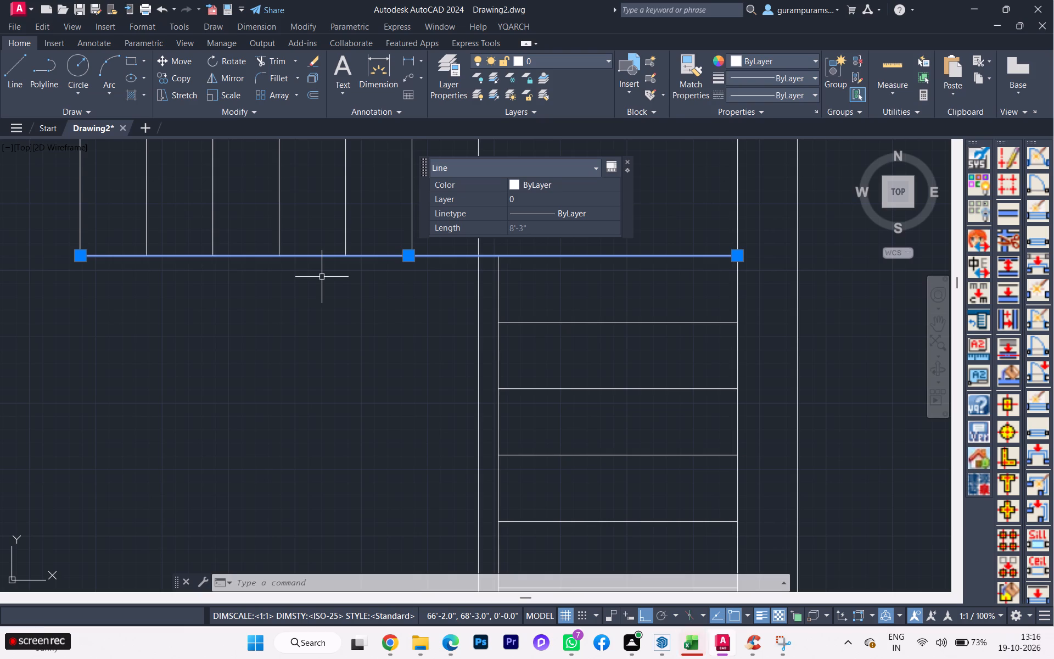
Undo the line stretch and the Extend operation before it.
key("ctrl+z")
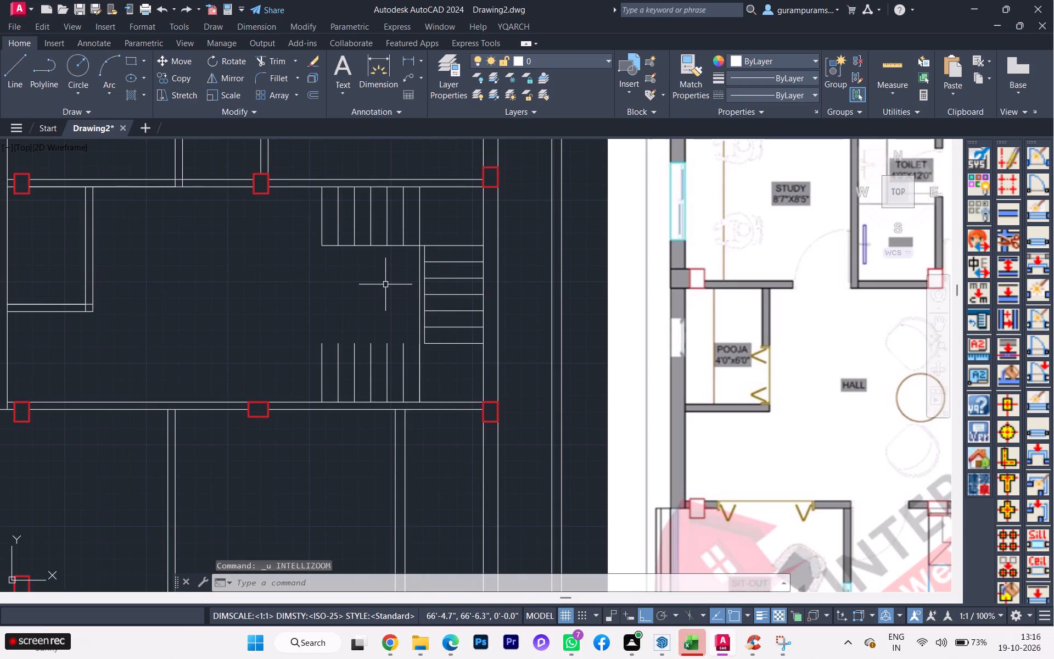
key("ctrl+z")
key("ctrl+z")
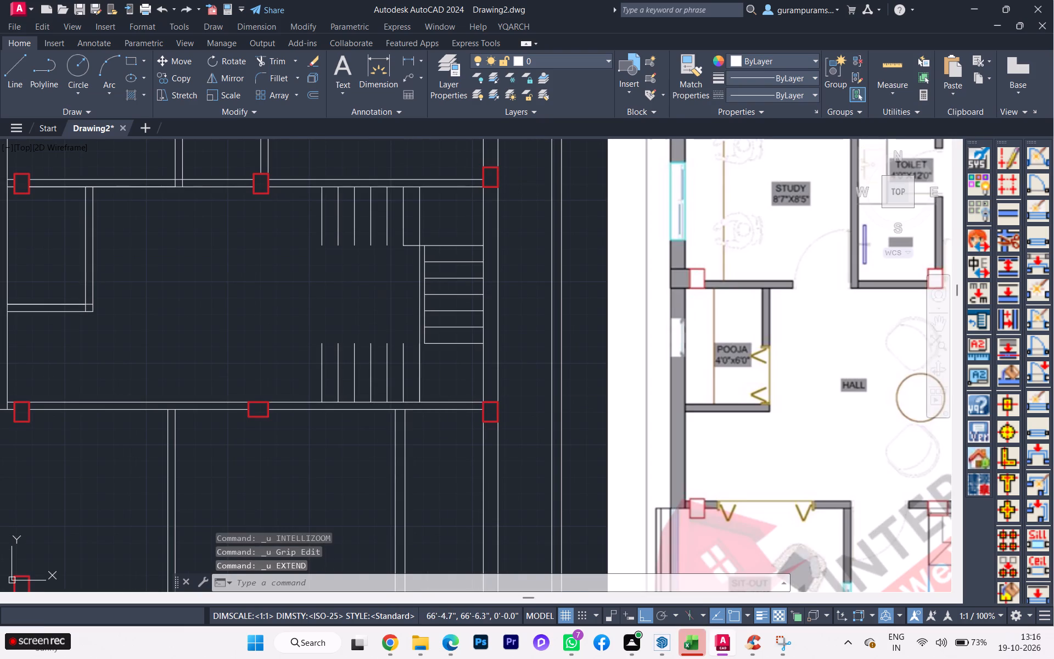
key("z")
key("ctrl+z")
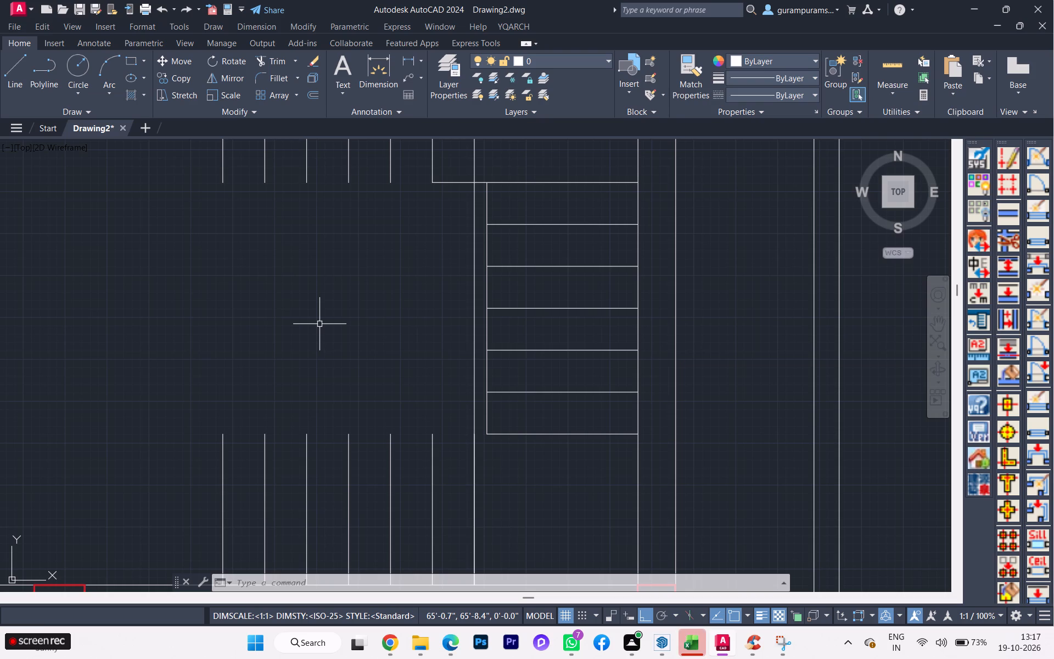
Examine the staircase layout in the first floor plan reference image and compare it with the drawn stairs.
scroll(319, 324, "down", 1)
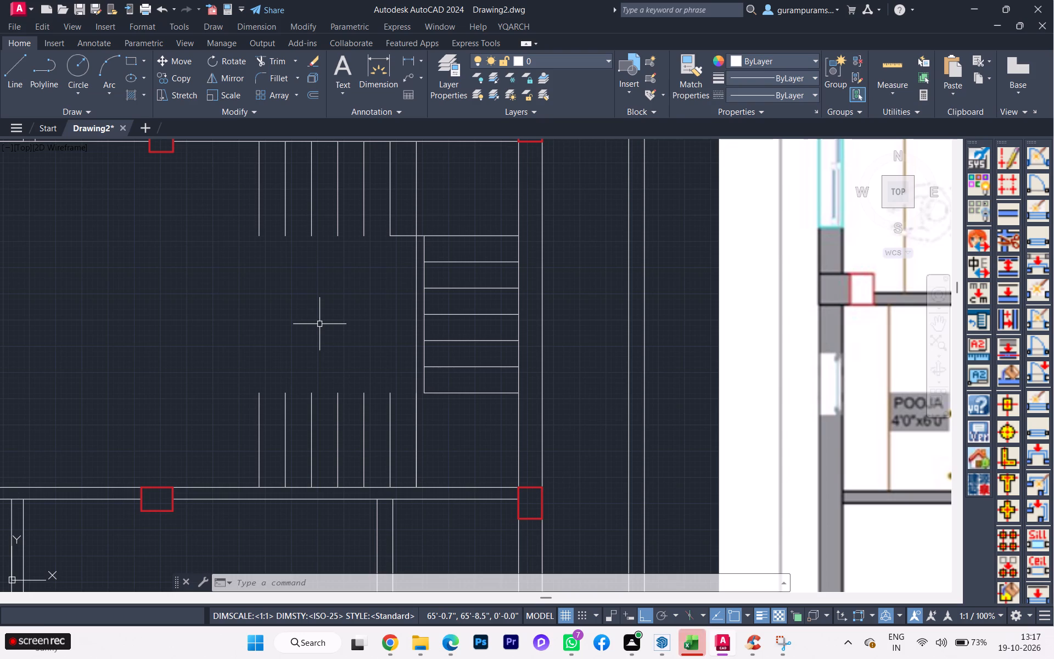
scroll(298, 249, "down", 1)
scroll(330, 278, "down", 2)
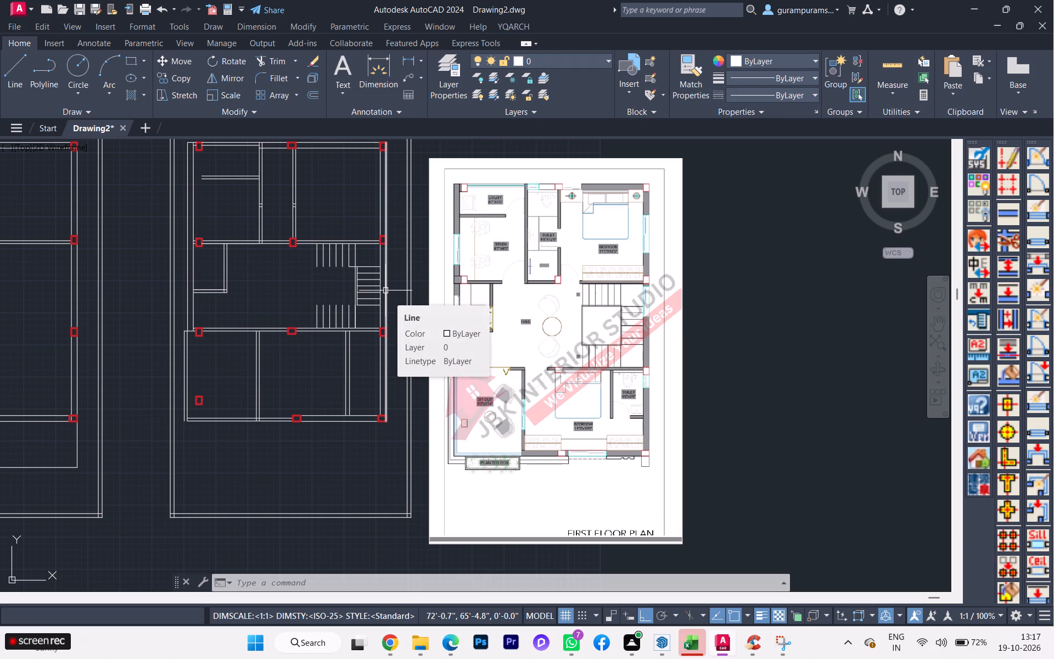
right_click(385, 291)
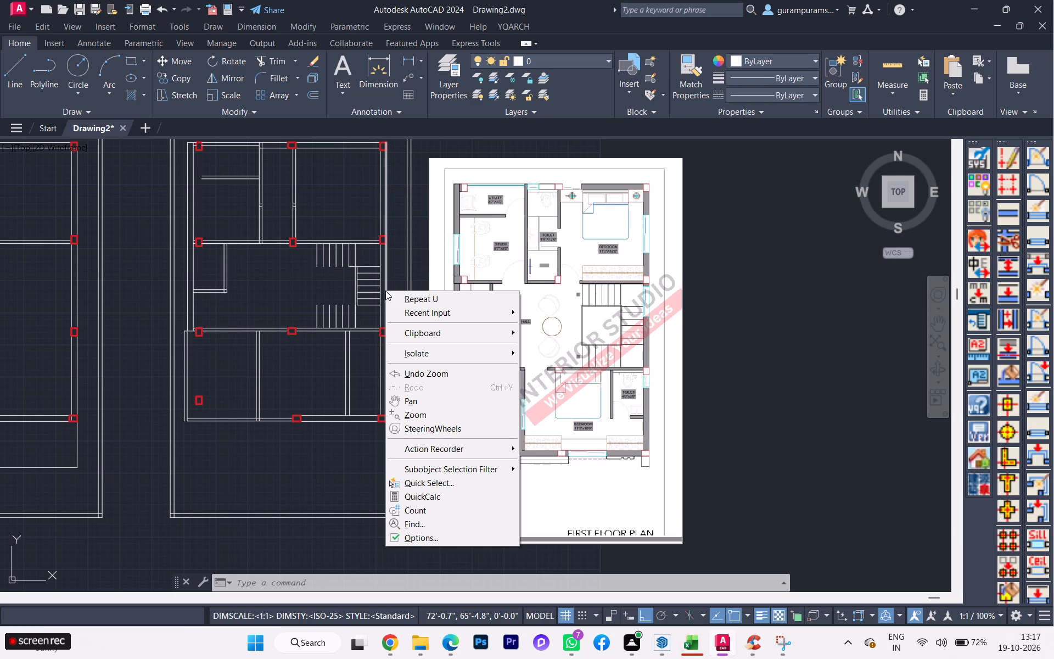
left_click(585, 347)
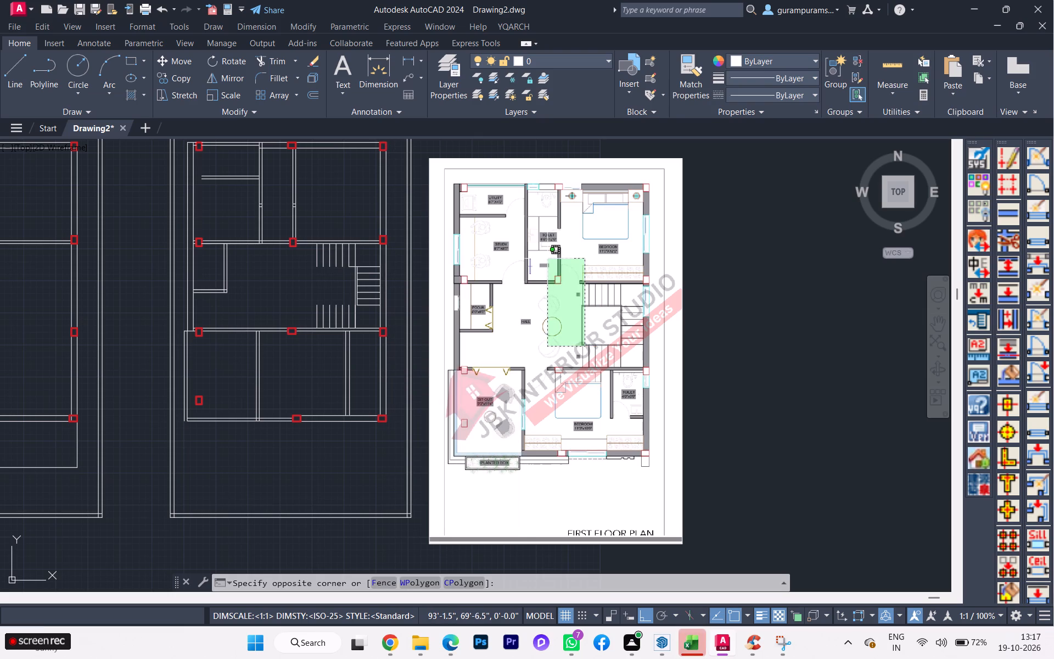
key("Escape")
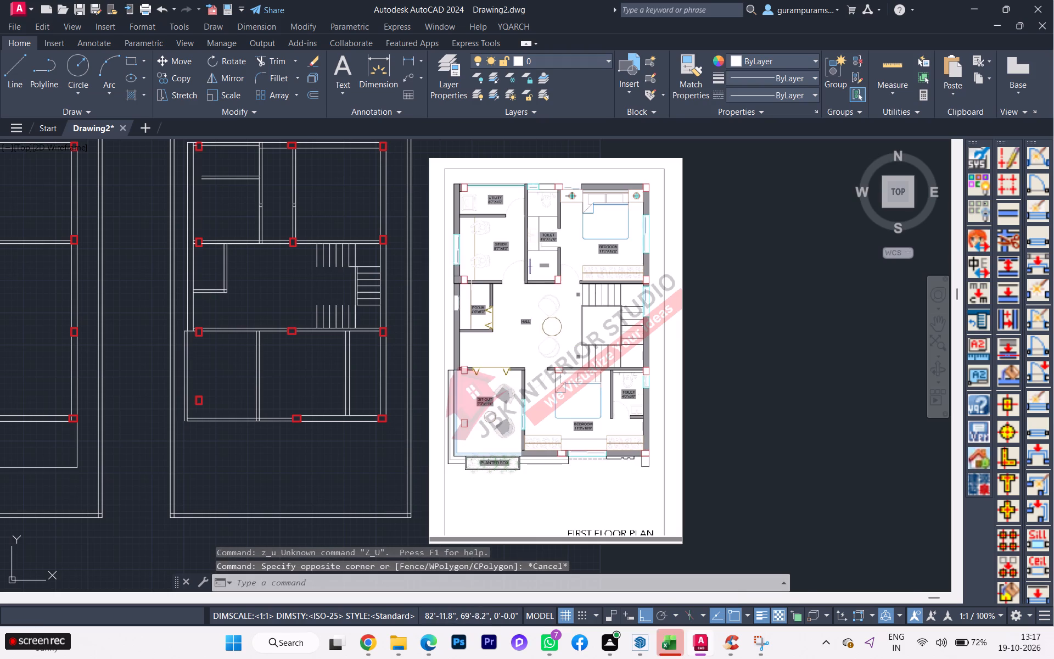
scroll(469, 255, "up", 2)
scroll(455, 224, "down", 1)
scroll(476, 185, "down", 1)
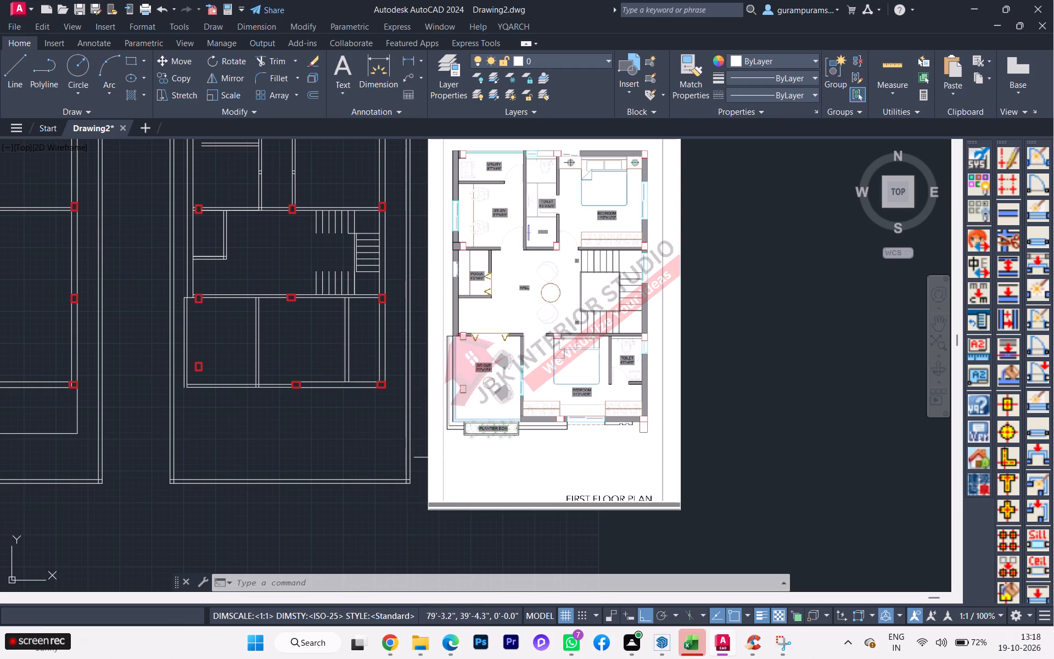
scroll(535, 279, "up", 1)
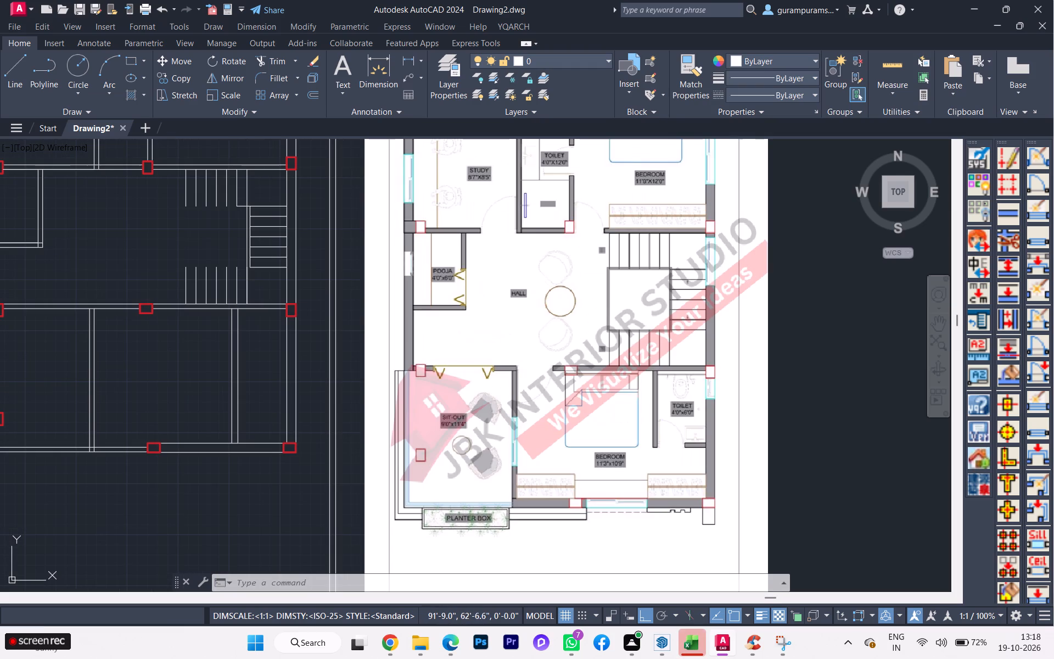
scroll(568, 289, "down", 1)
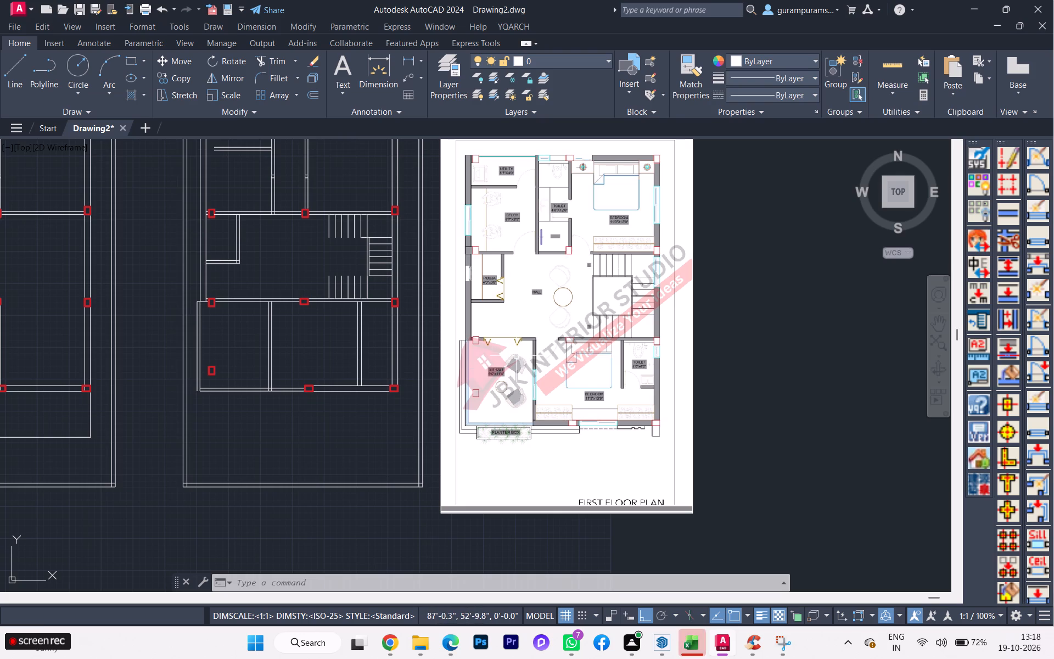
left_click(315, 301)
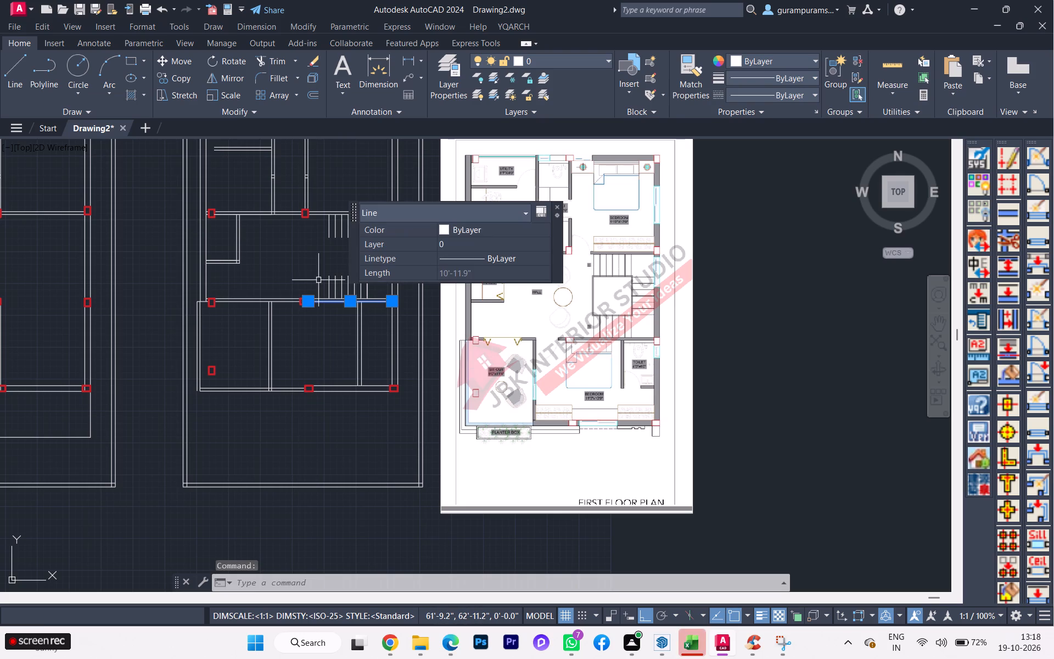
key("Escape")
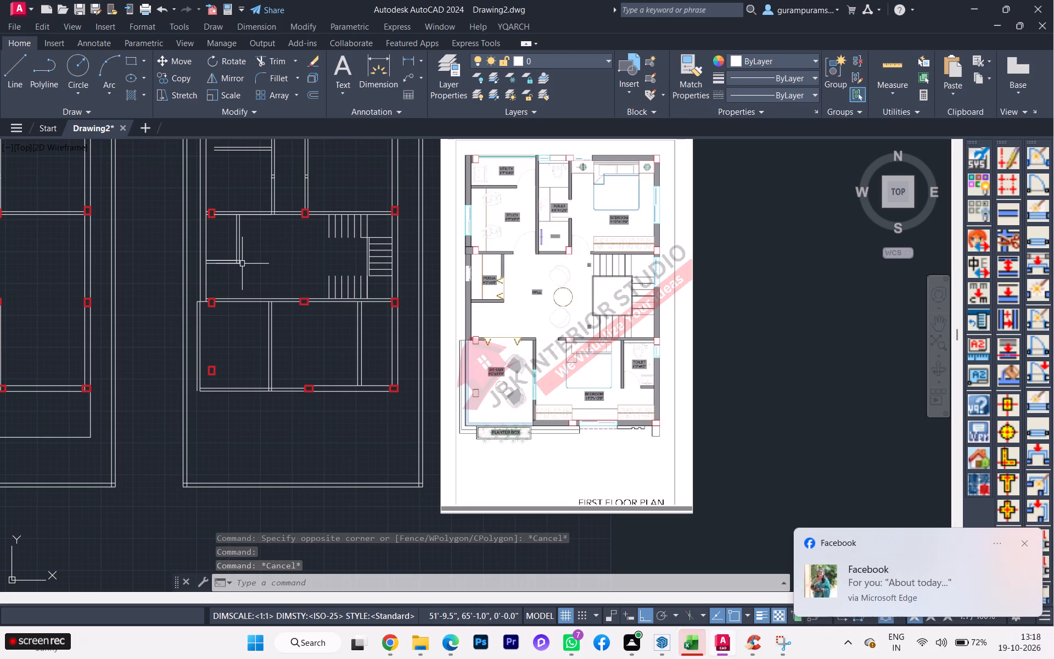
Draw a 5'-3" horizontal line along the lower ends of the upper flight's risers, from the leftmost riser to the side flight's inner corner.
key("l")
key("Return")
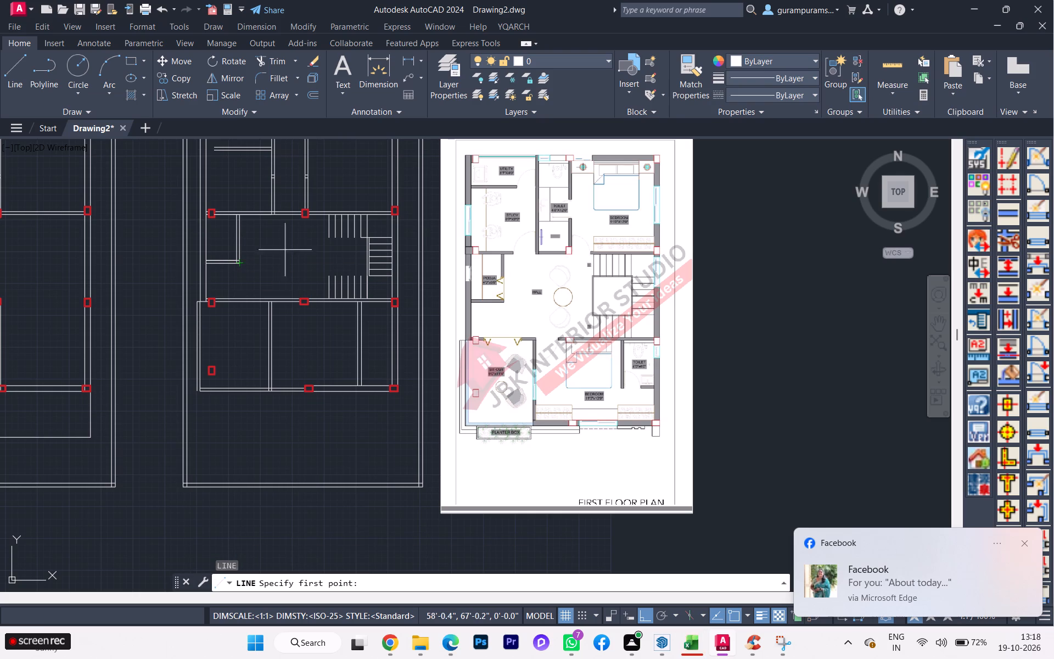
scroll(337, 225, "up", 3)
left_click(293, 278)
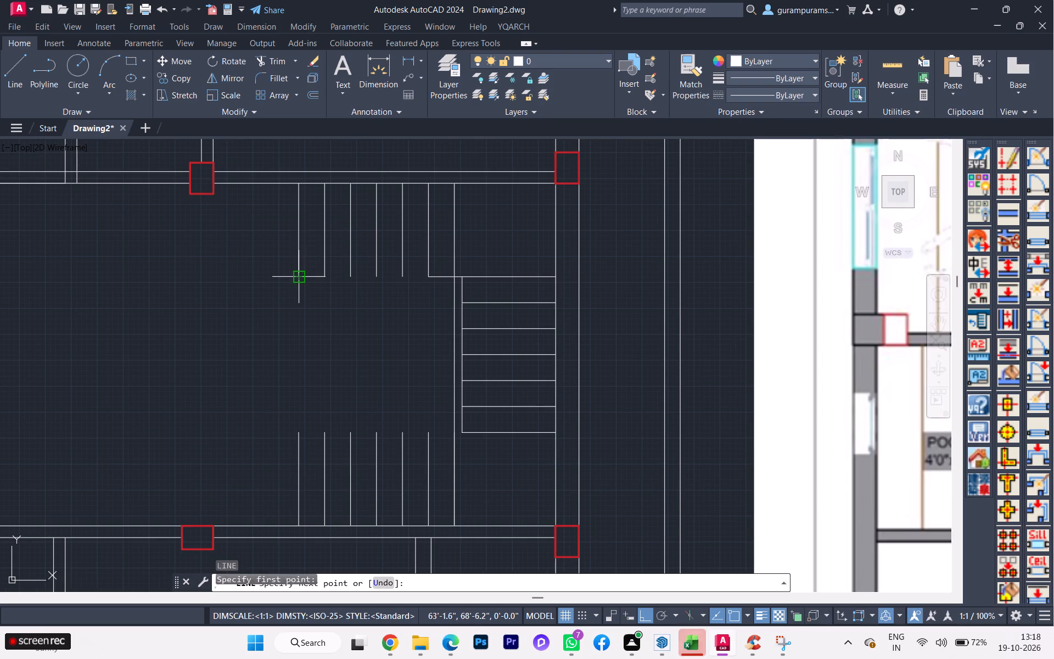
left_click(462, 279)
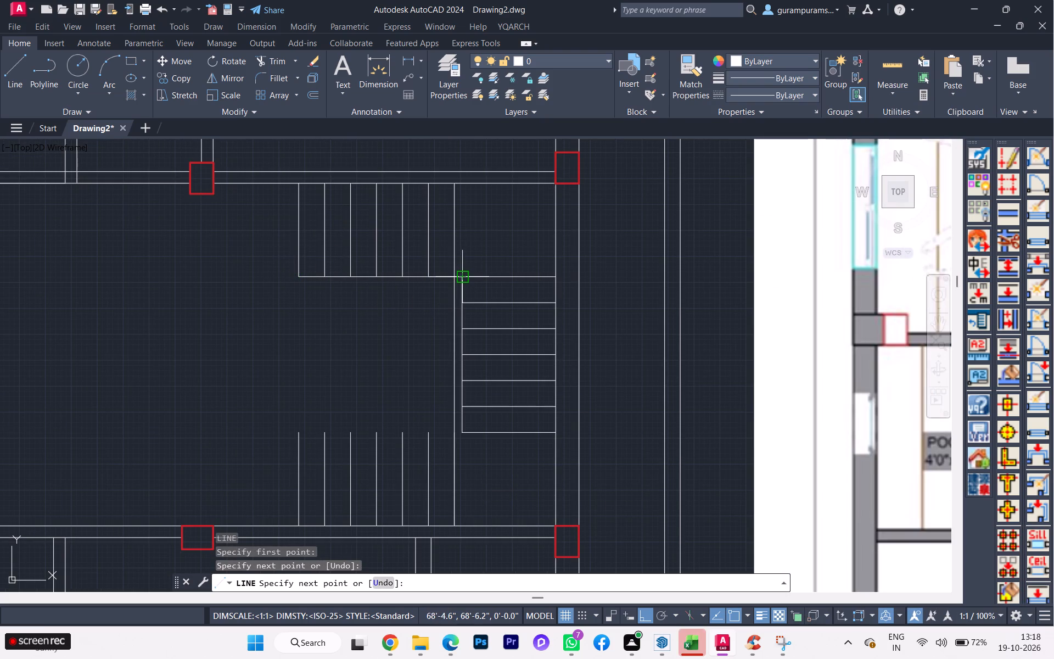
key("space")
Offset the horizontal line under the upper flight by 1" twice towards the stairwell, making two parallel railing lines.
left_click(366, 273)
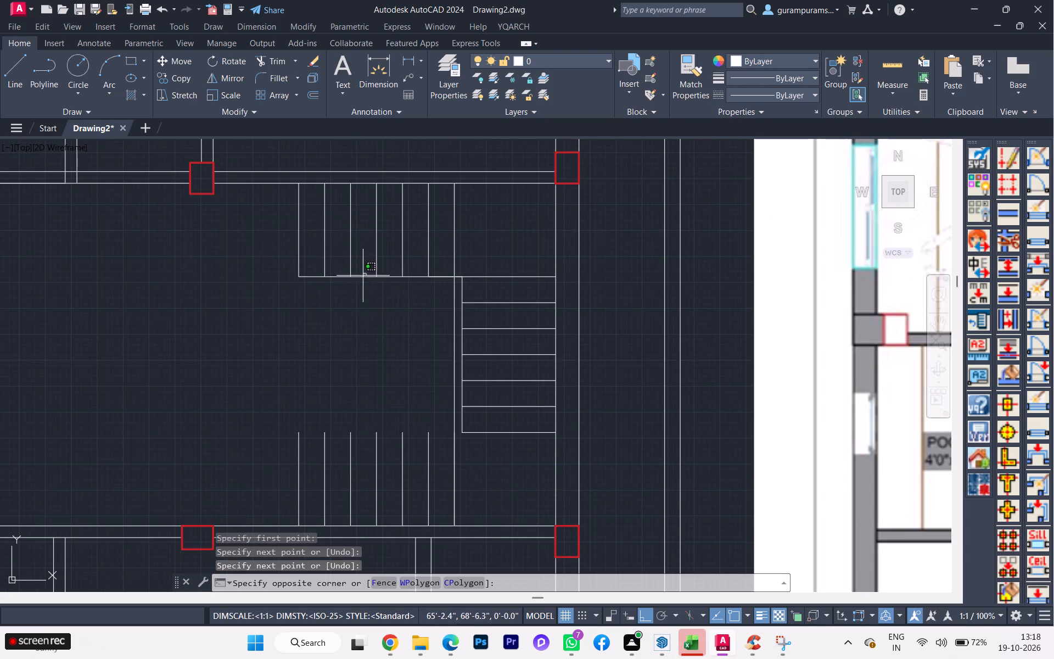
left_click(362, 277)
key("o")
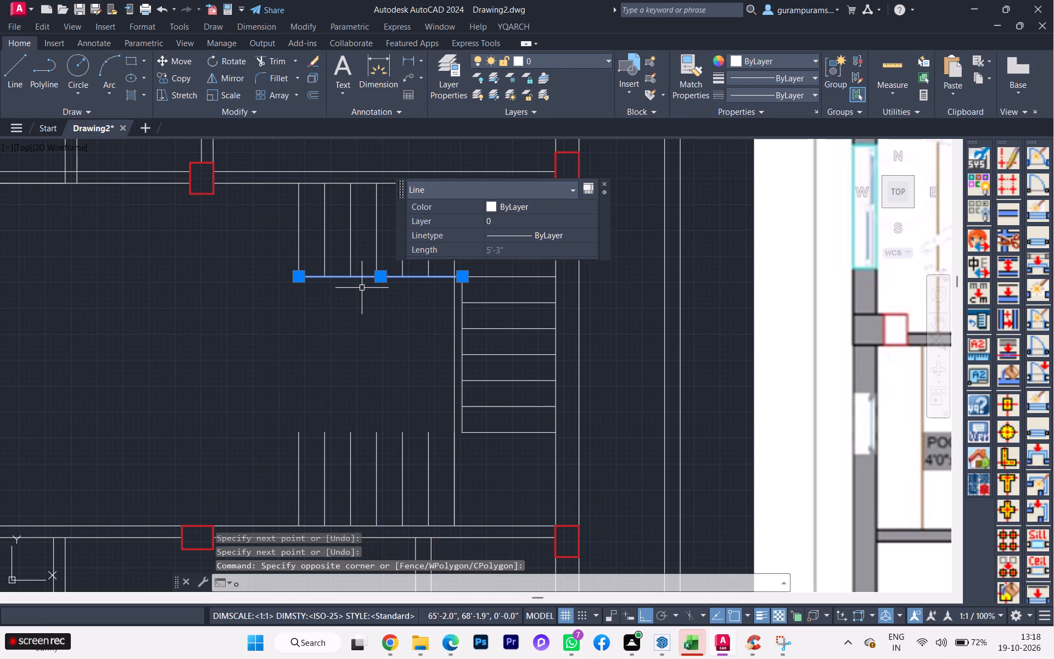
key("Return")
left_click(358, 277)
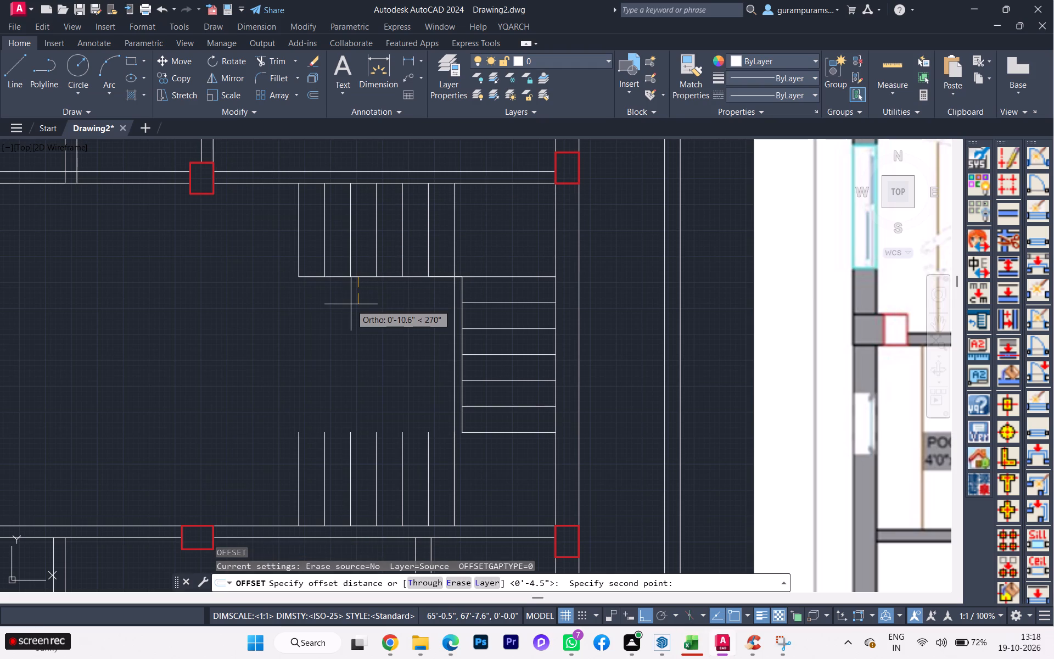
key("1")
key("Return")
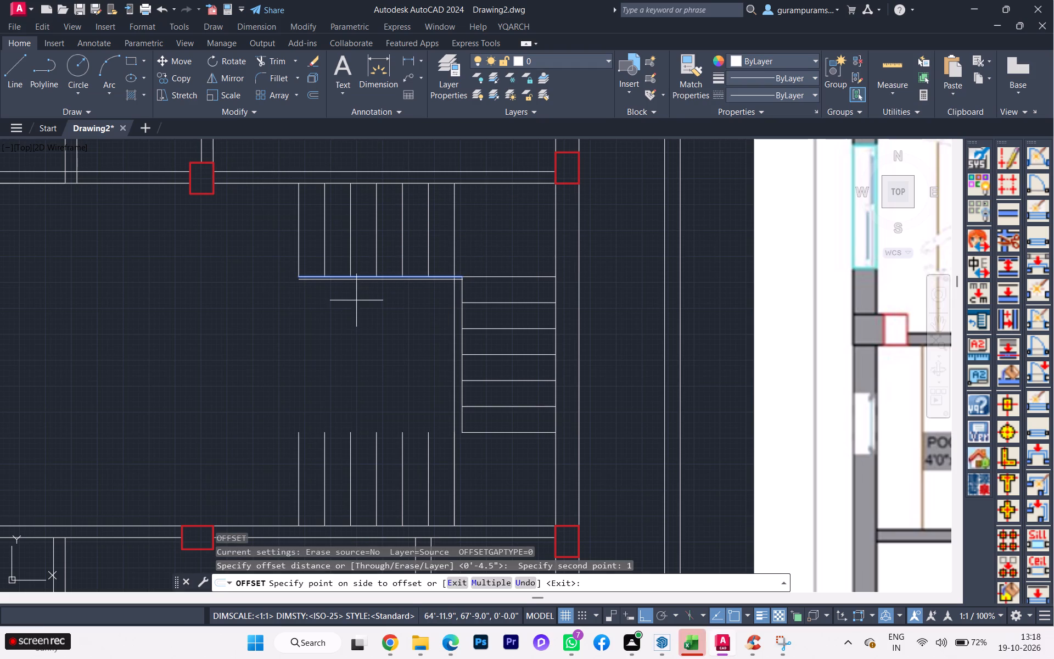
left_click(357, 300)
left_click(372, 281)
left_click(375, 297)
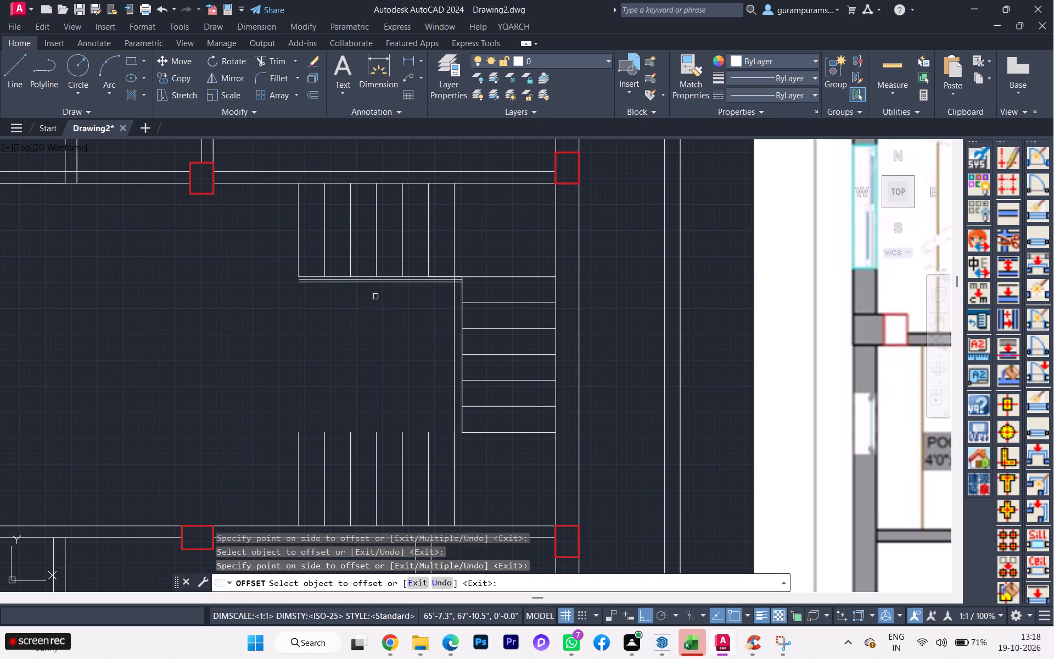
Offset the side flight's inner vertical edge by 1" twice towards the stairwell.
left_click(462, 341)
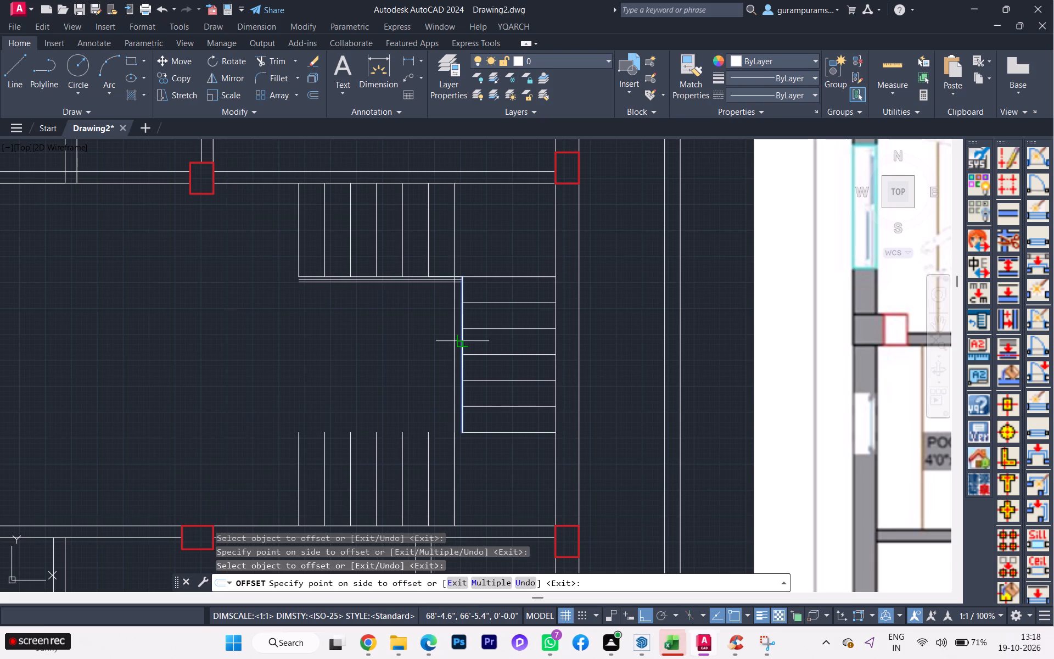
left_click(451, 351)
left_click(459, 339)
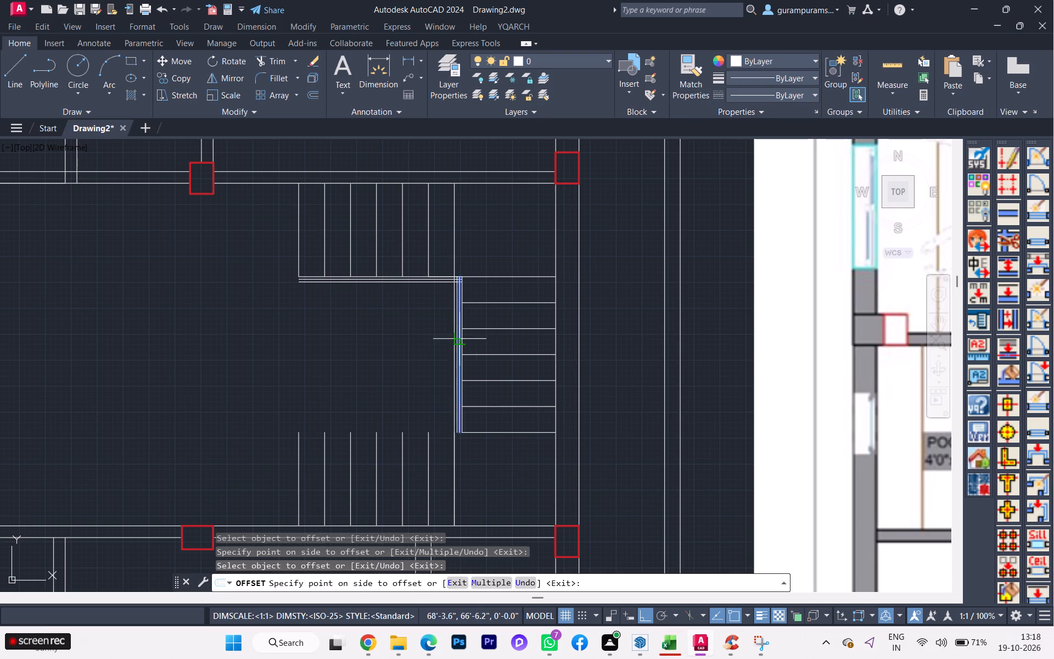
left_click(452, 343)
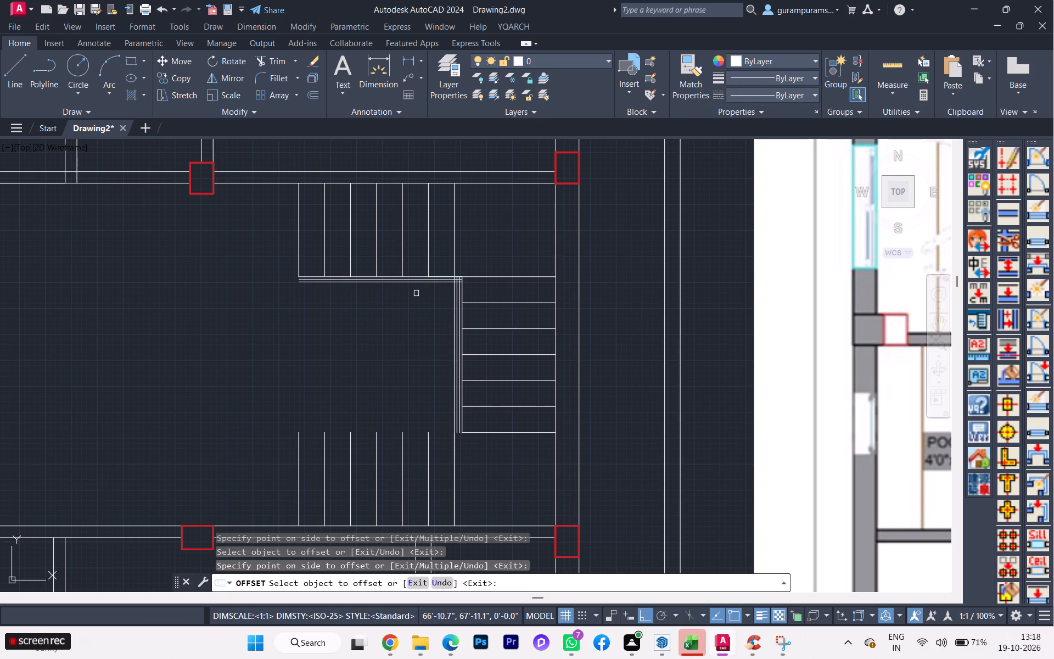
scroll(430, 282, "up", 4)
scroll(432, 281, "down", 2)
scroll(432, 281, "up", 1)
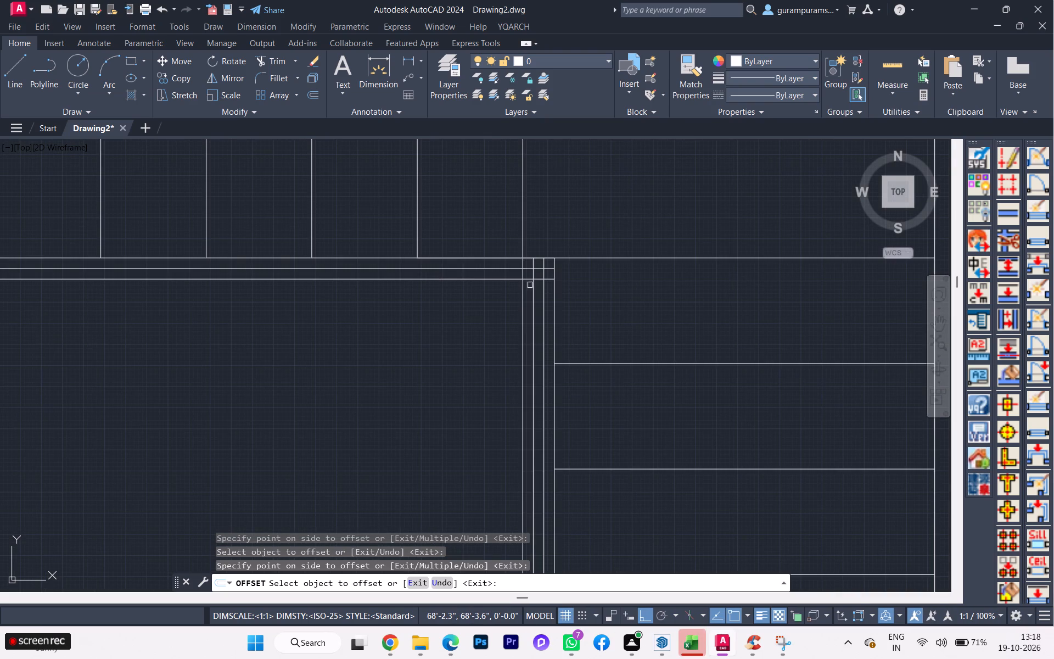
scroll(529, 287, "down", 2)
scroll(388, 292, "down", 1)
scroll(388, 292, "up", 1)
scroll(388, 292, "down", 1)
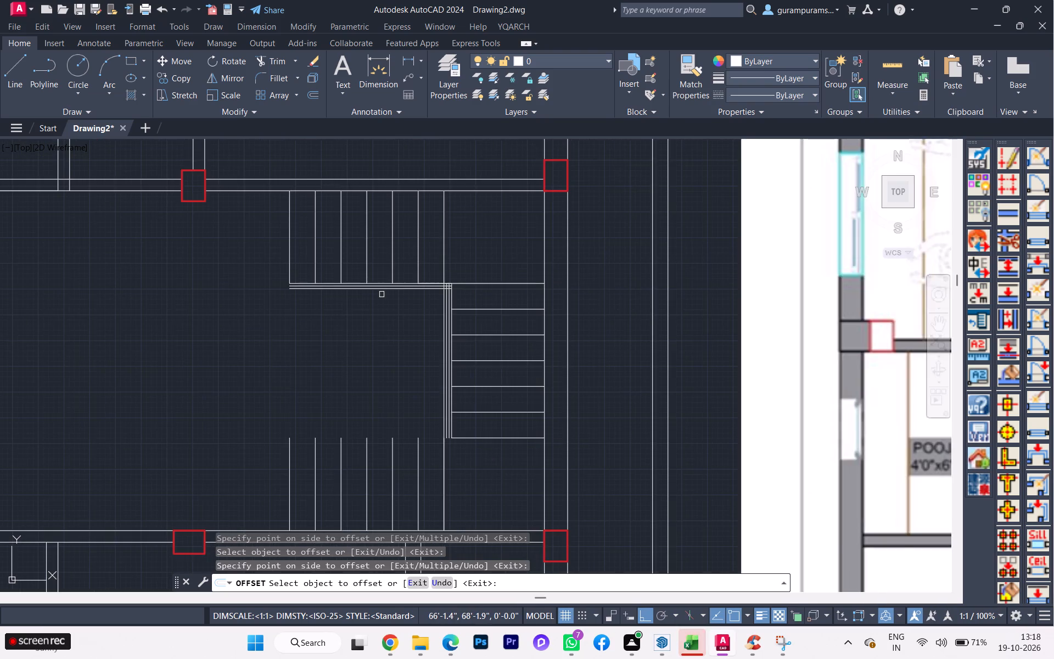
Mirror the side flight's vertical railing lines to the stairwell's opposite side about the vertical axis through the middle risers, keeping the originals.
scroll(382, 294, "down", 2)
scroll(382, 294, "up", 2)
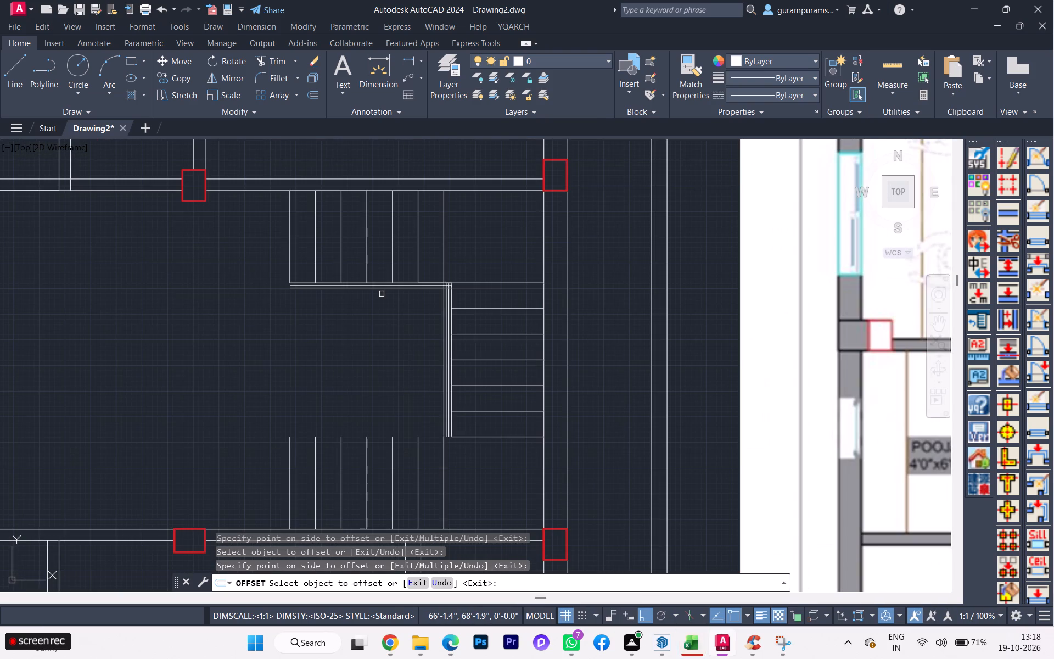
scroll(382, 294, "down", 1)
scroll(382, 294, "up", 1)
scroll(378, 297, "down", 2)
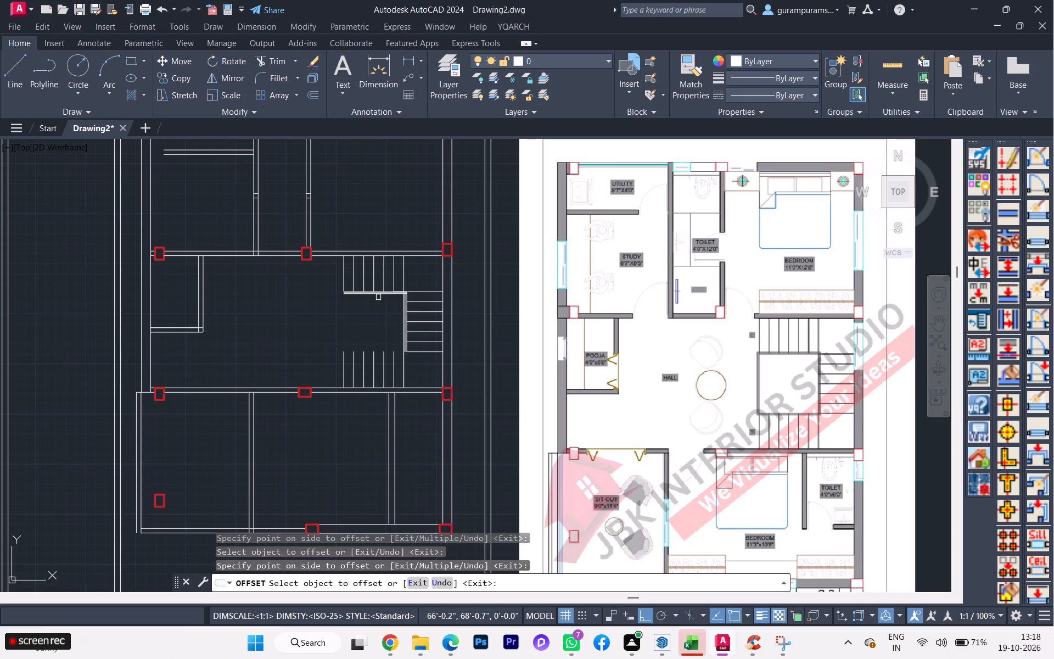
key("space")
scroll(460, 297, "up", 3)
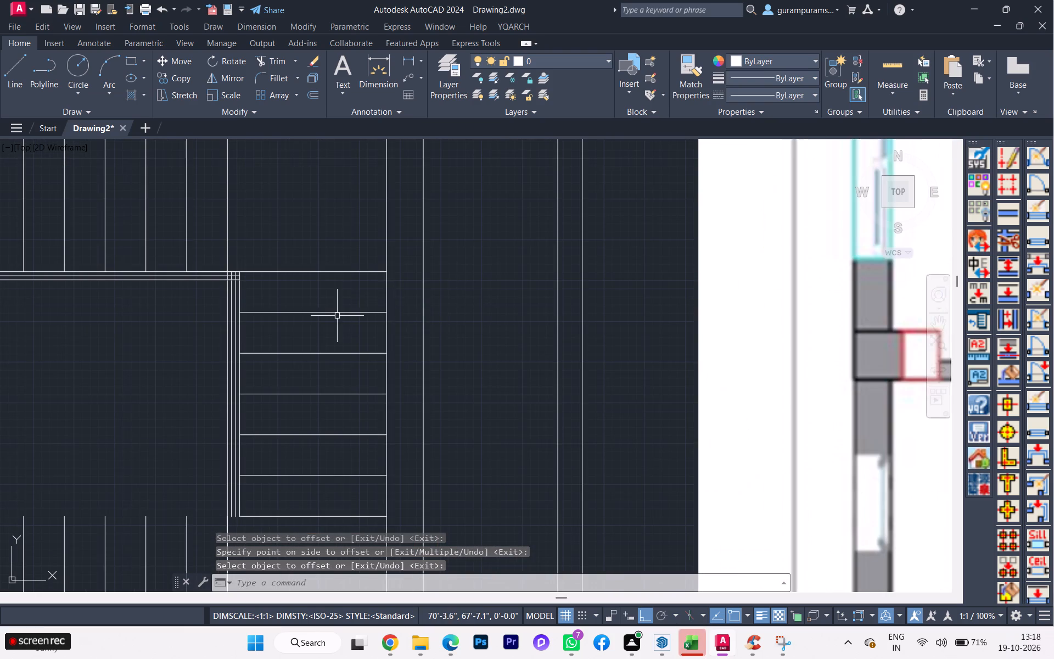
scroll(281, 318, "down", 3)
scroll(283, 321, "up", 2)
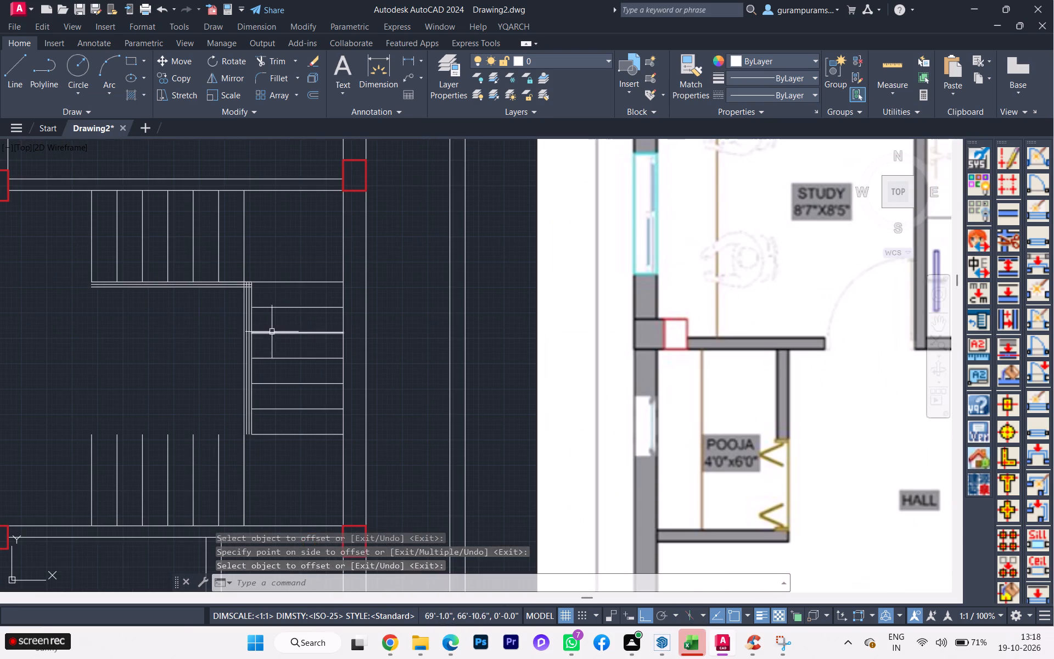
left_click(256, 345)
left_click(216, 337)
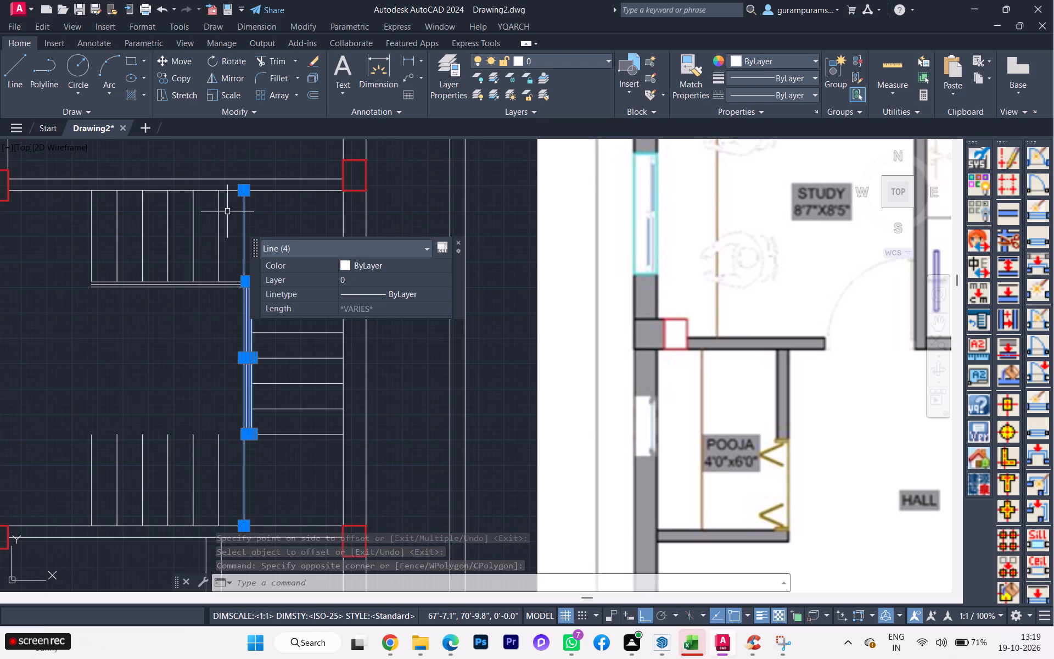
left_click(231, 78)
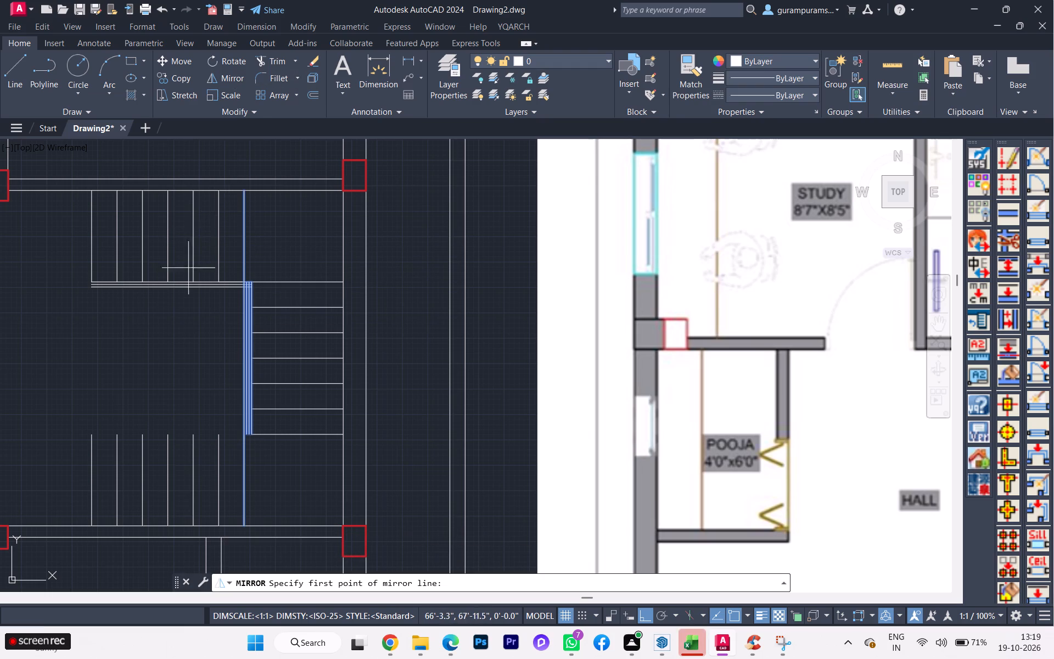
left_click(168, 285)
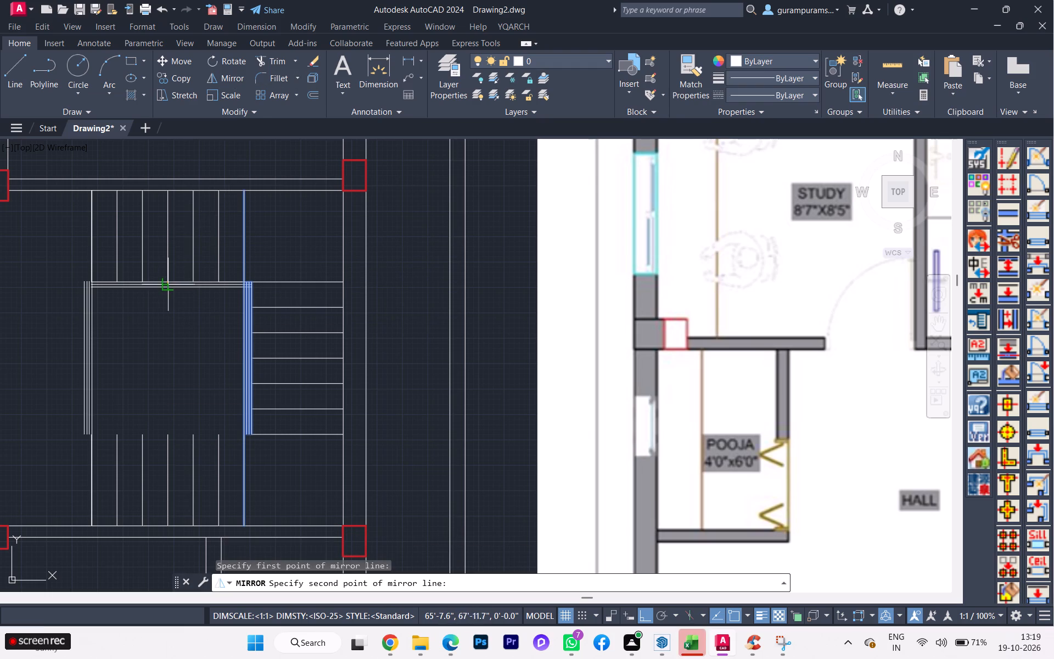
left_click(165, 433)
left_click(175, 298)
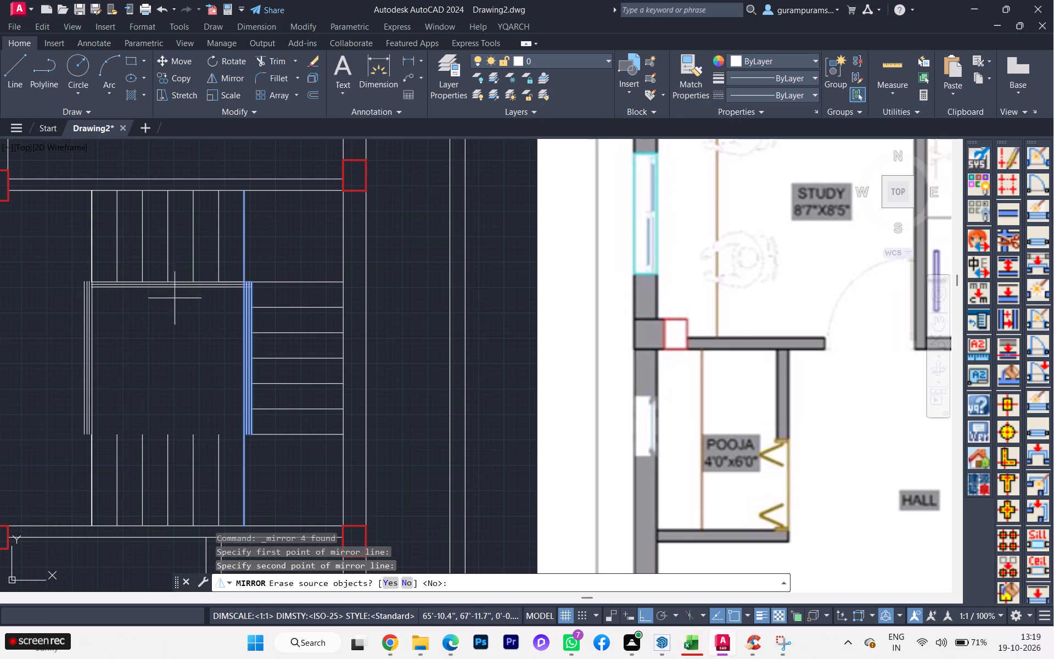
left_click(176, 270)
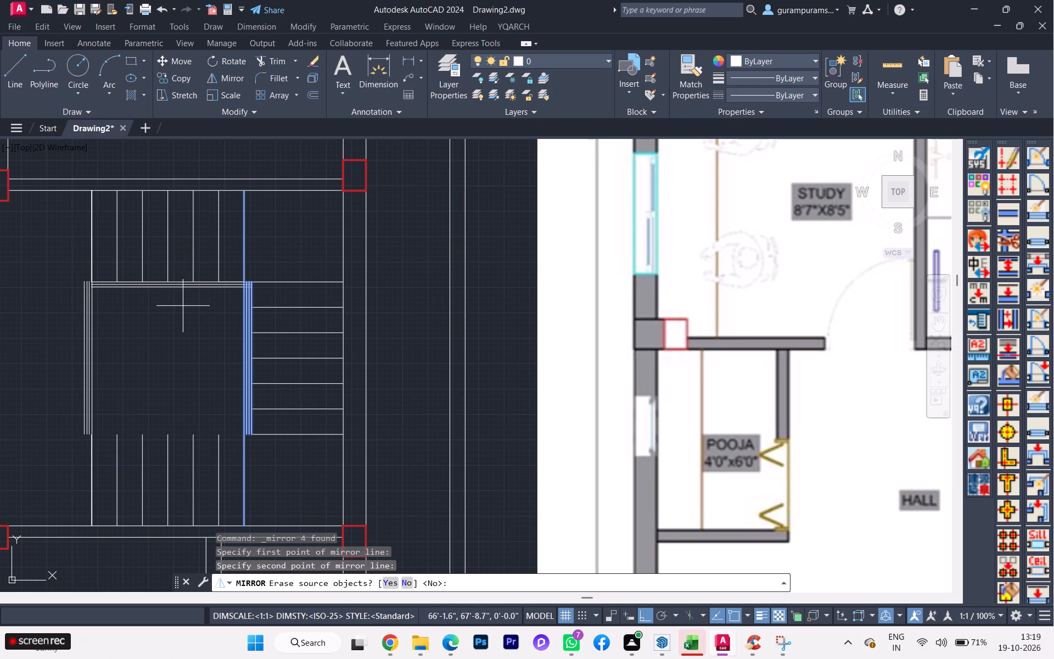
key("Return")
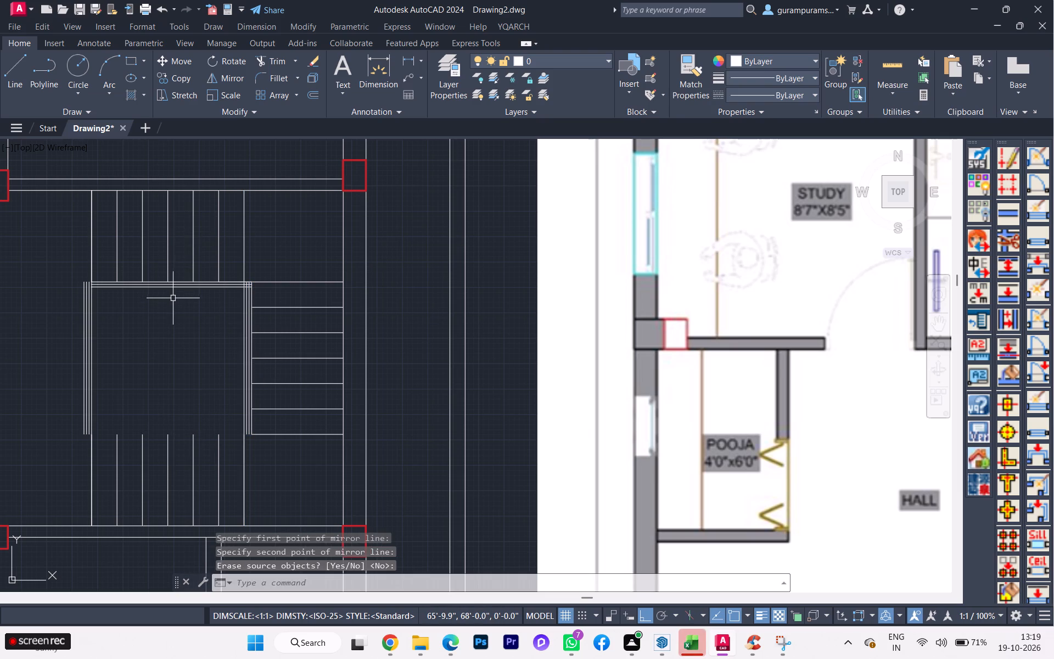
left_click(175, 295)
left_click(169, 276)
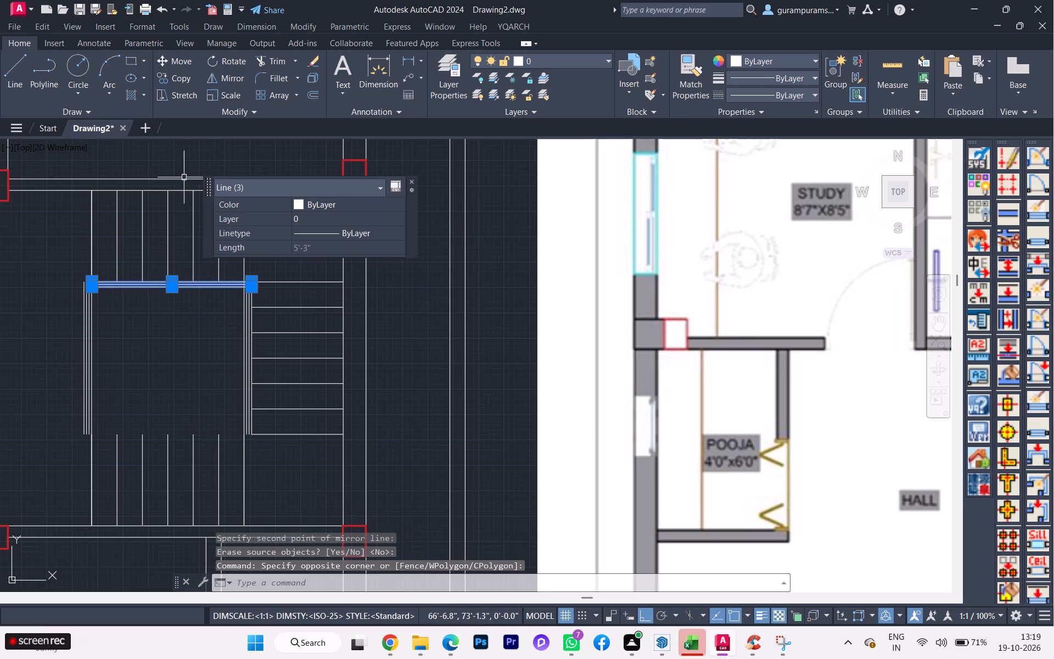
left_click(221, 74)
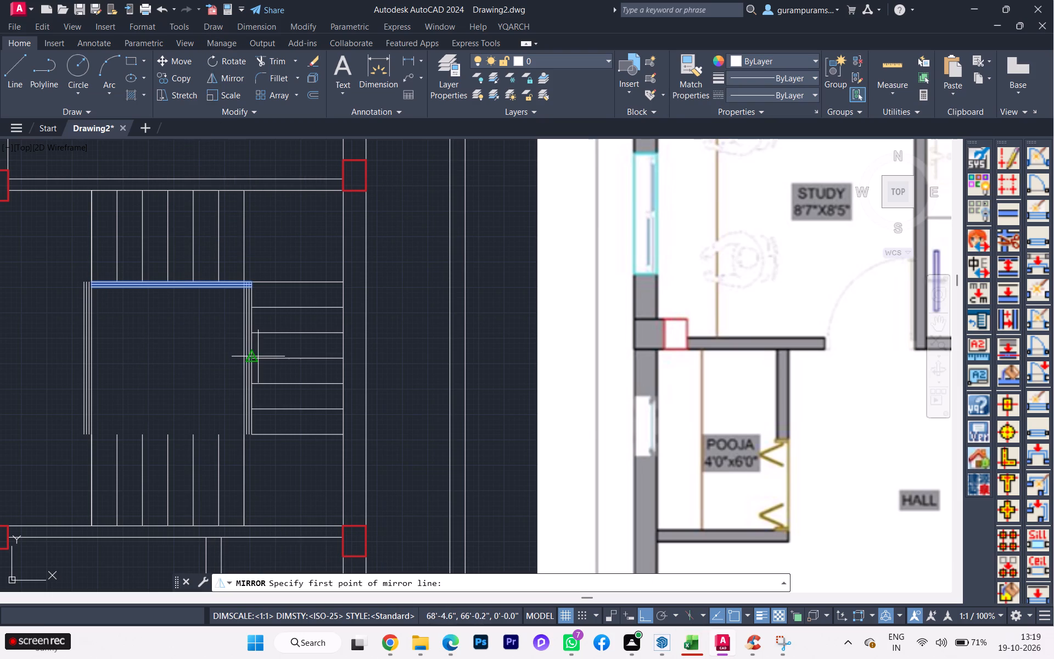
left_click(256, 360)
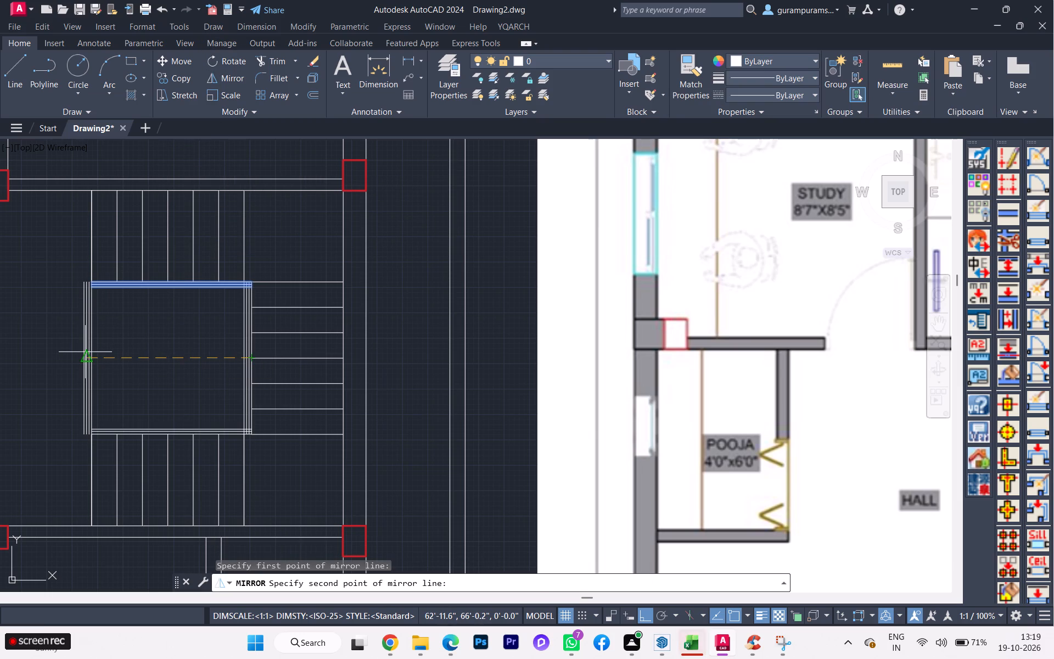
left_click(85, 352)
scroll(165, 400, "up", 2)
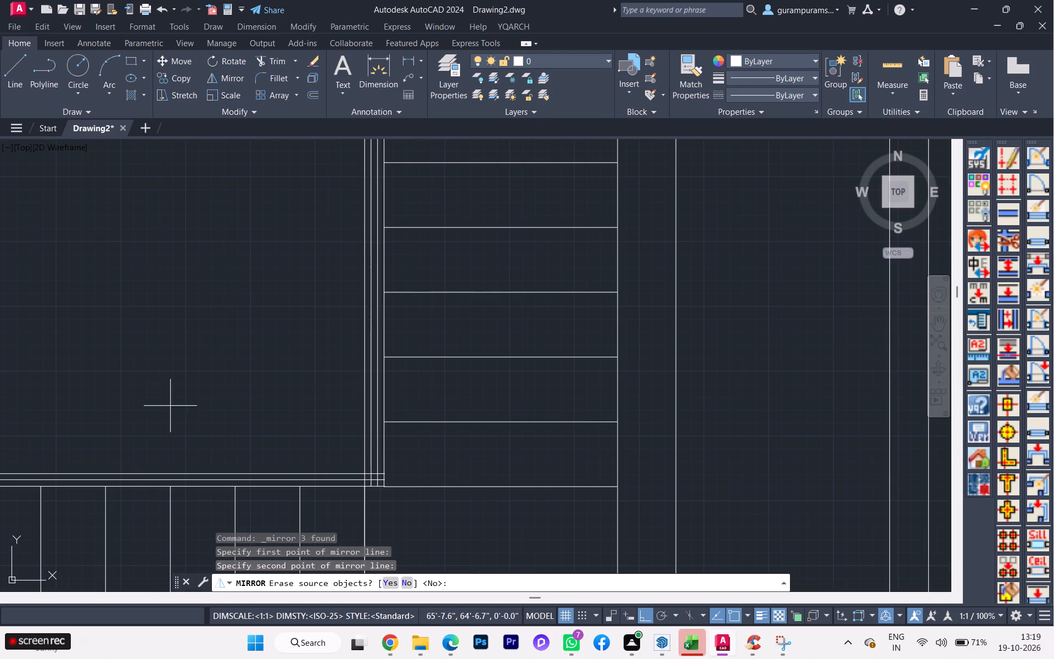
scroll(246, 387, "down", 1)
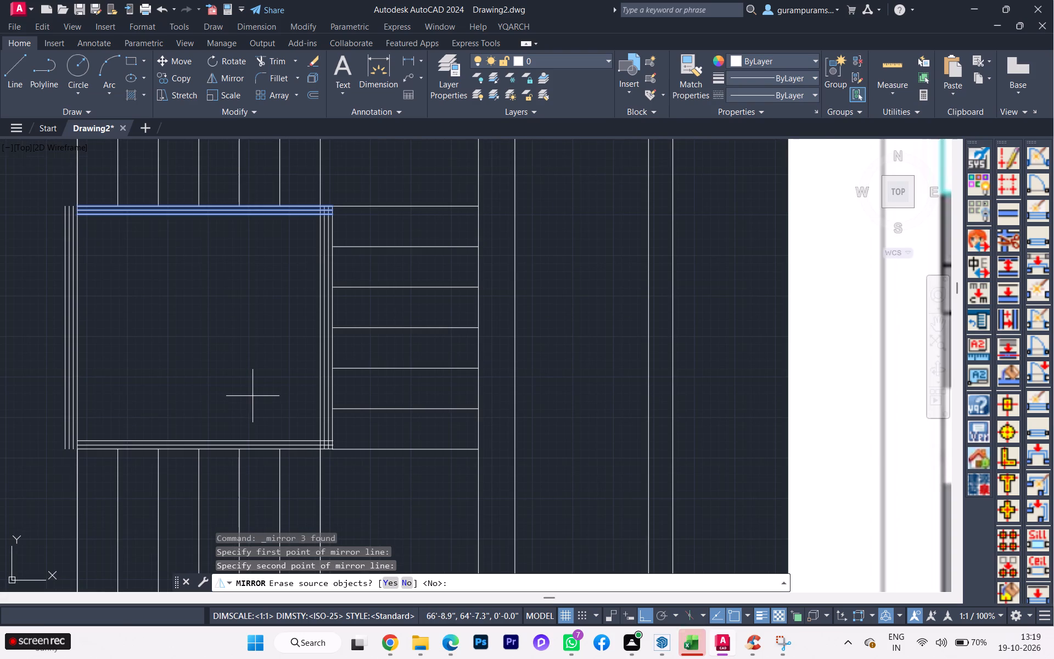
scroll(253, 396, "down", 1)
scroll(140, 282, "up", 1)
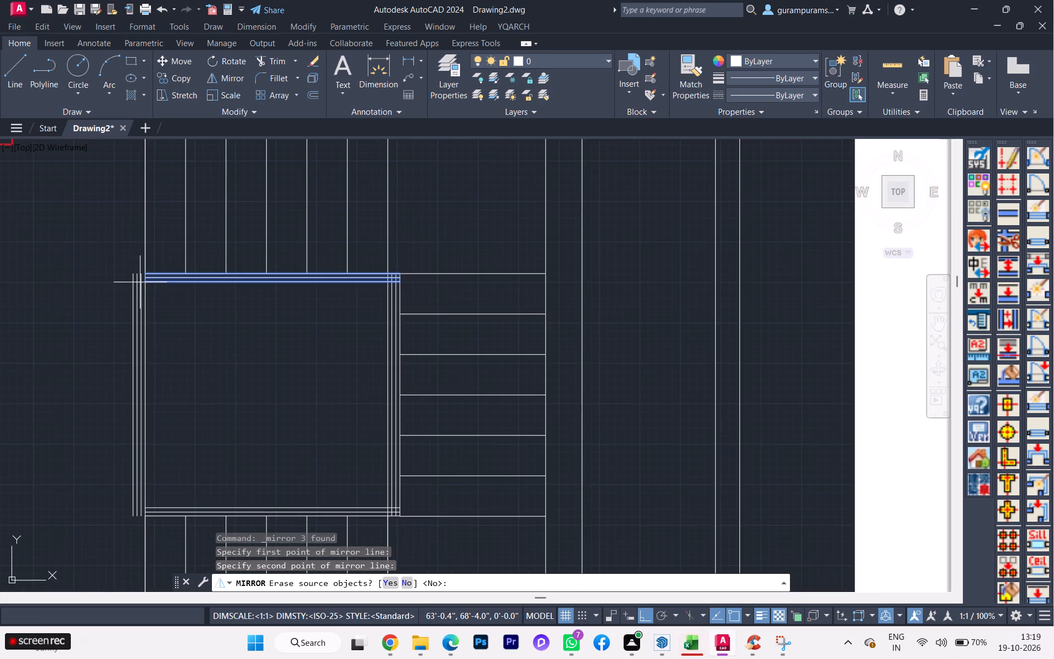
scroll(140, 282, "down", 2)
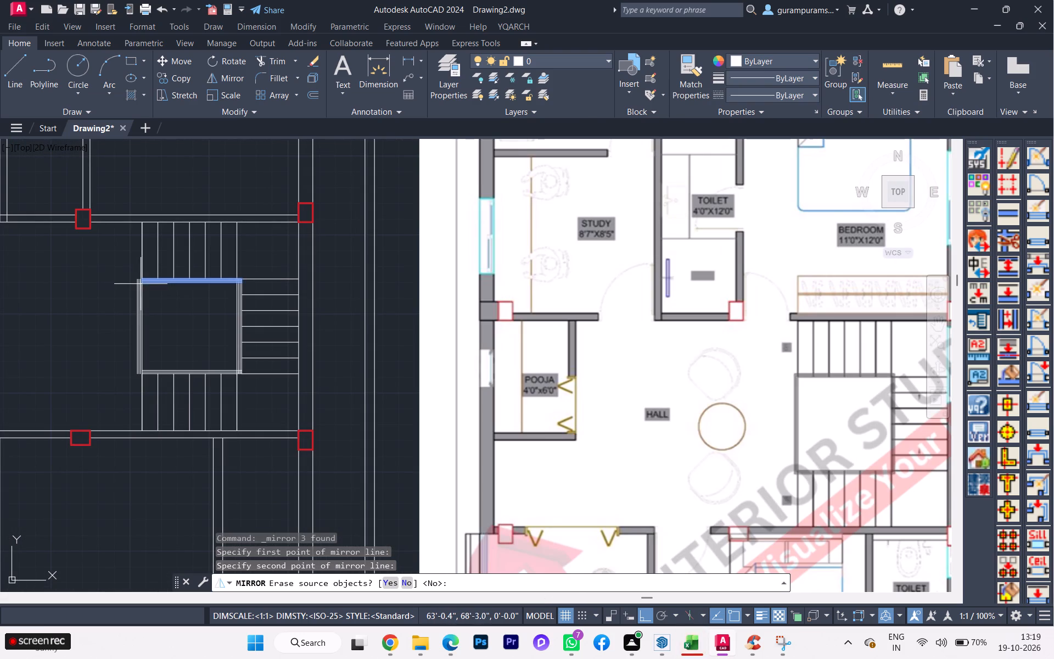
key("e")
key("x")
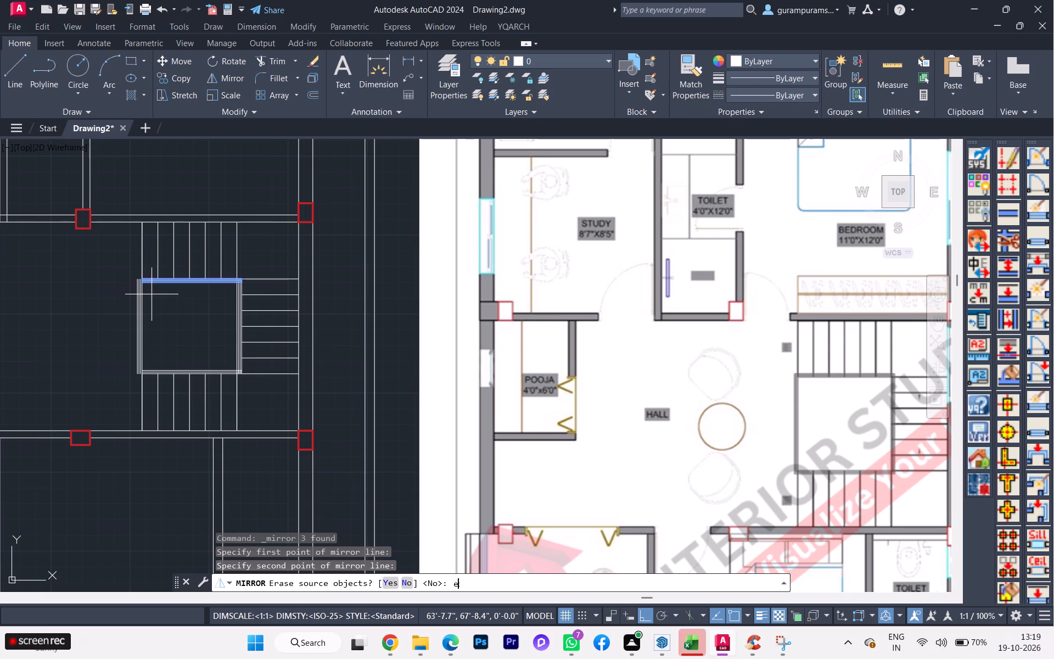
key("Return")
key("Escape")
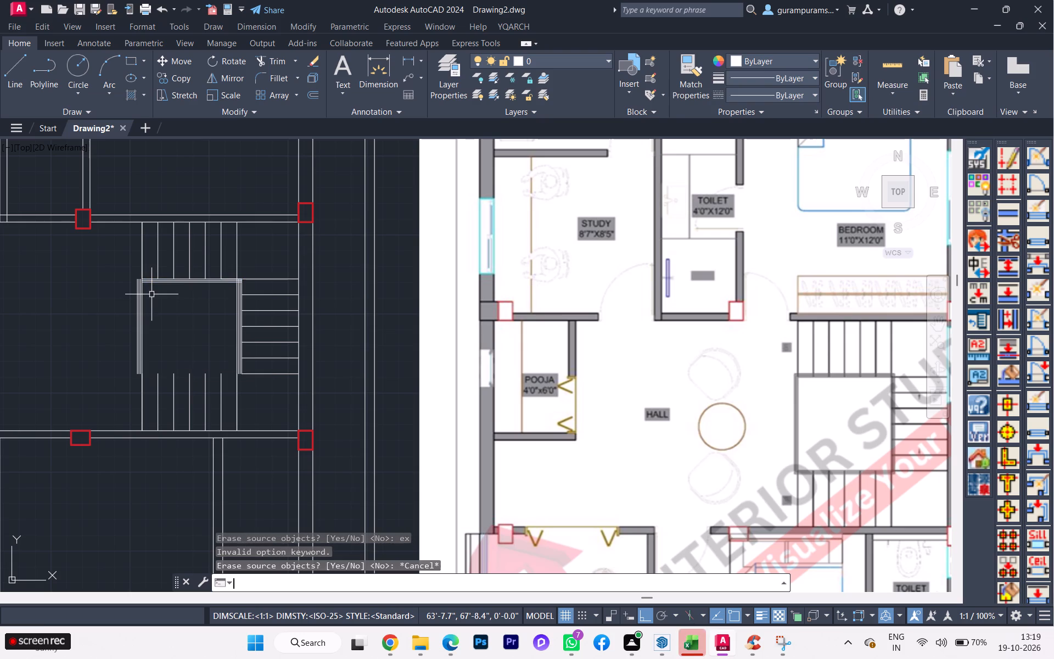
Extend the upper railing's top line to the outermost mirrored vertical line and its middle line to the first mirrored railing line.
type("ex")
key("Return")
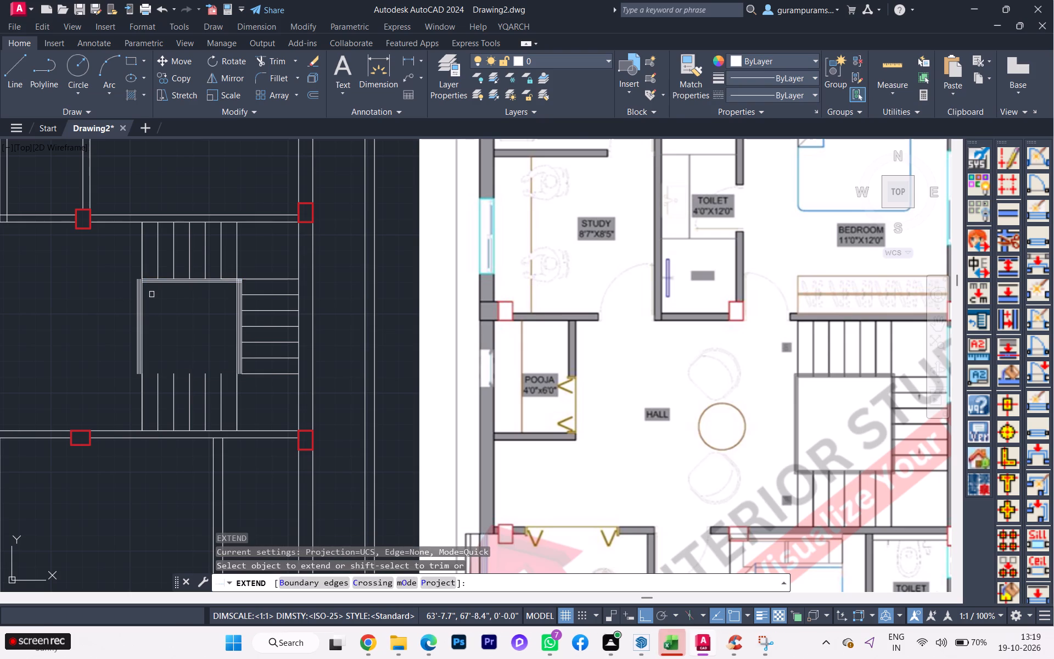
scroll(152, 294, "up", 3)
left_click(147, 228)
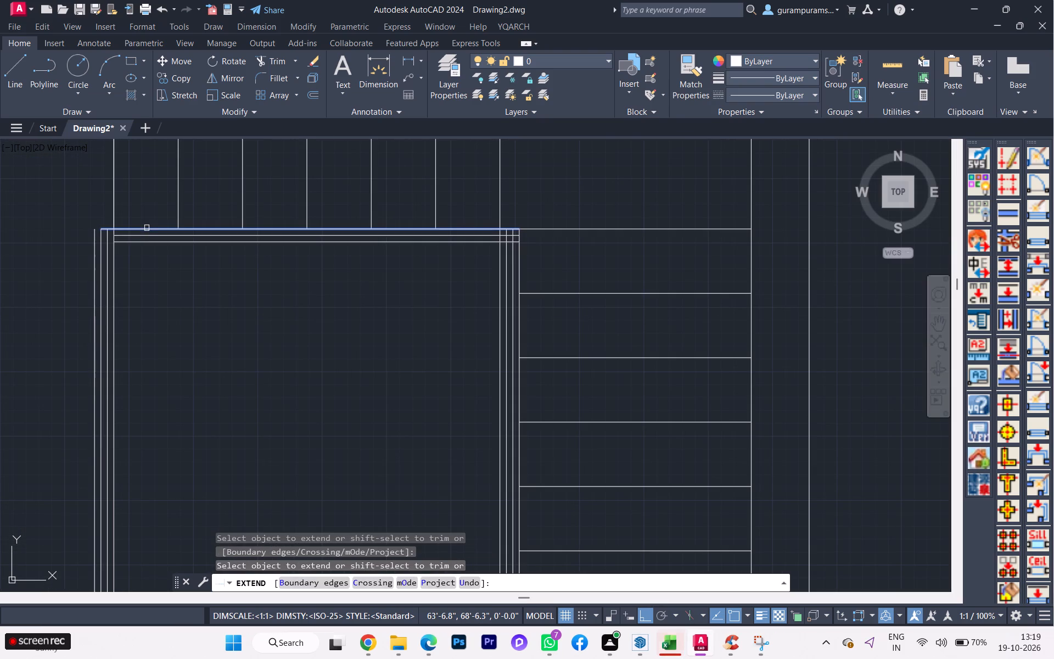
left_click(146, 228)
left_click(136, 228)
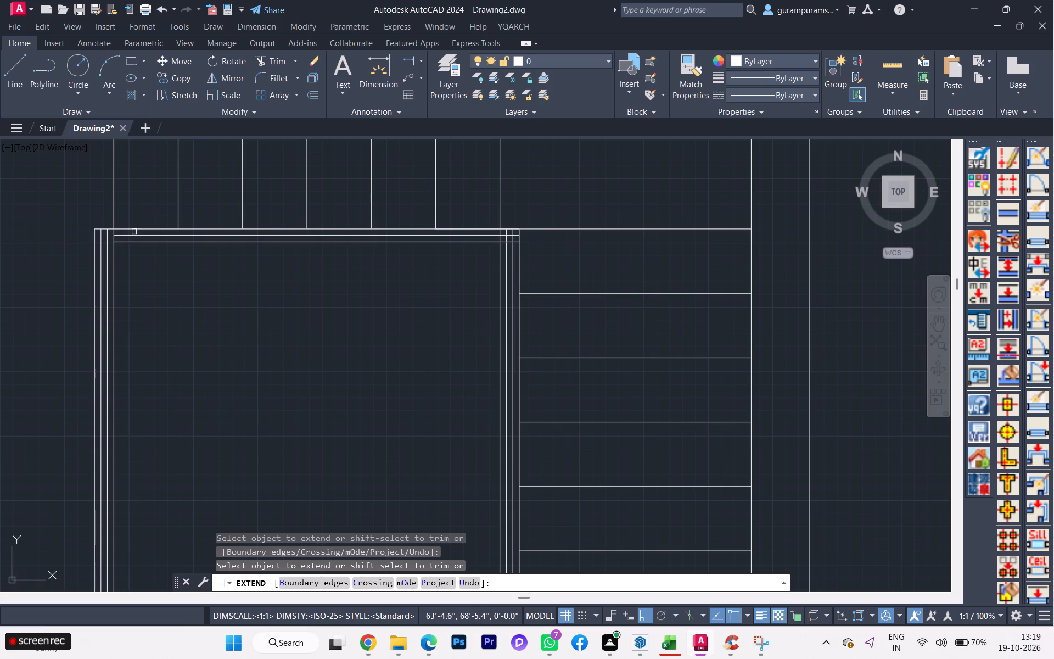
left_click(132, 237)
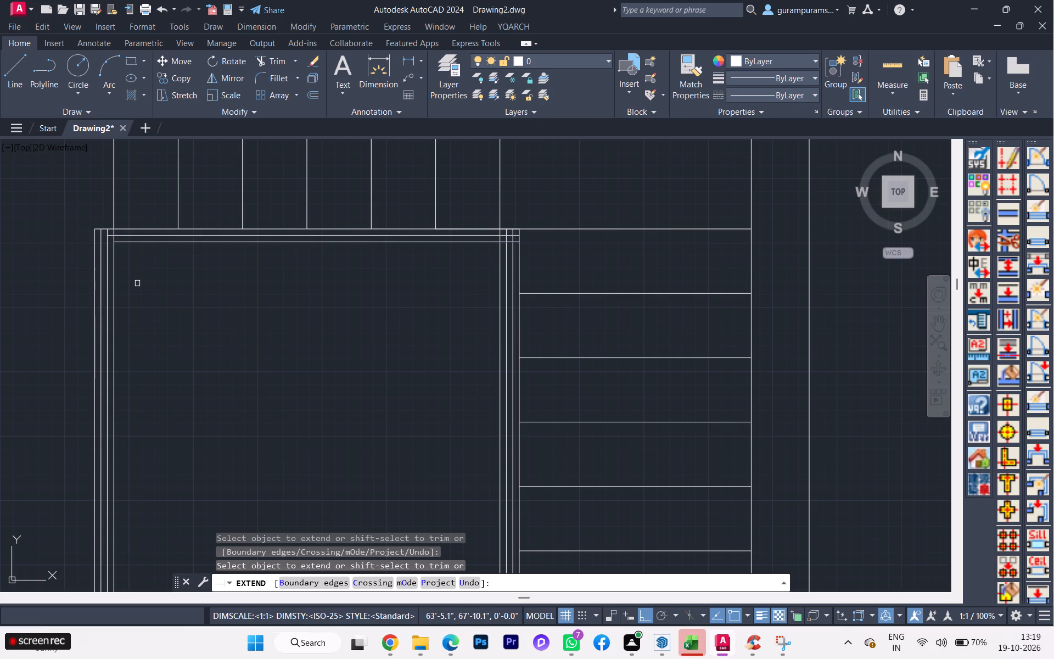
Examine the stairwell's railing corner and lower flight, and compare them with the staircase in the first floor plan reference image.
scroll(131, 270, "up", 1)
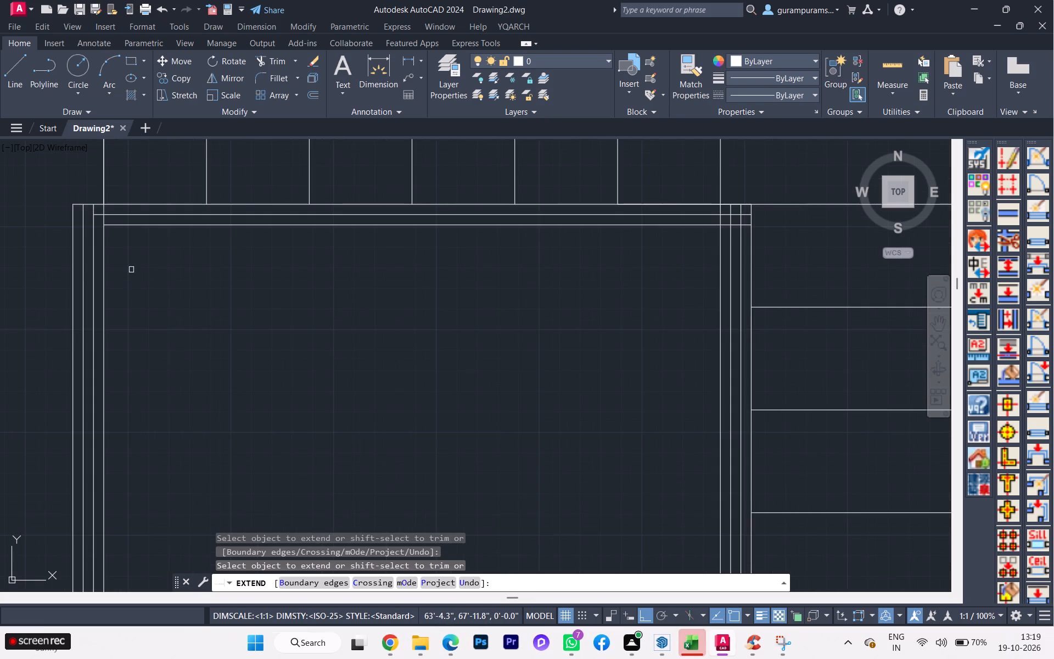
scroll(131, 270, "up", 1)
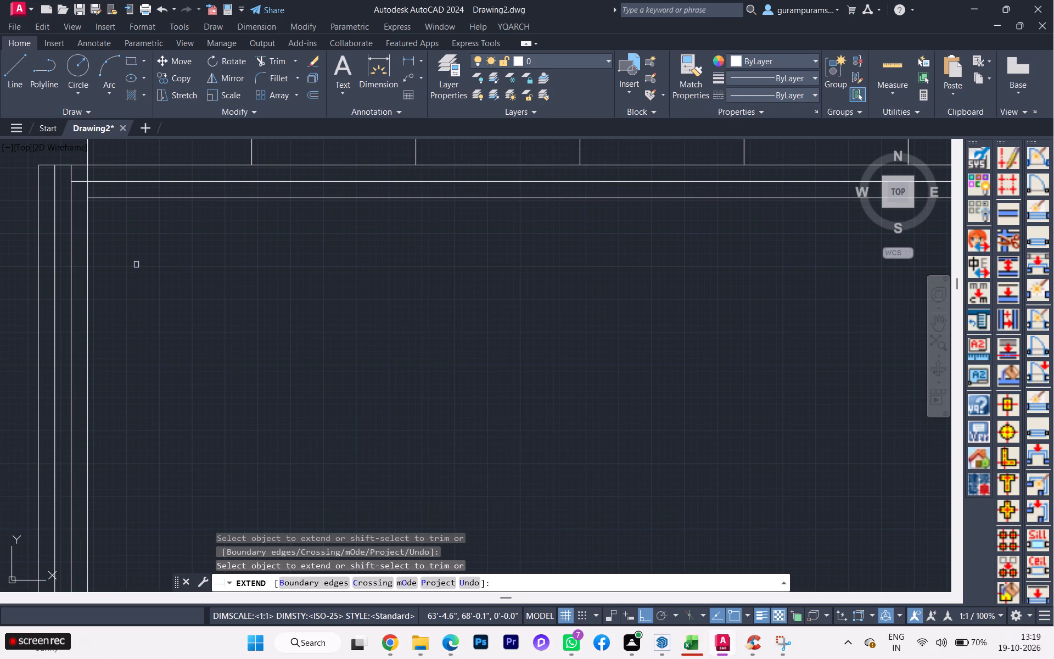
scroll(136, 265, "down", 2)
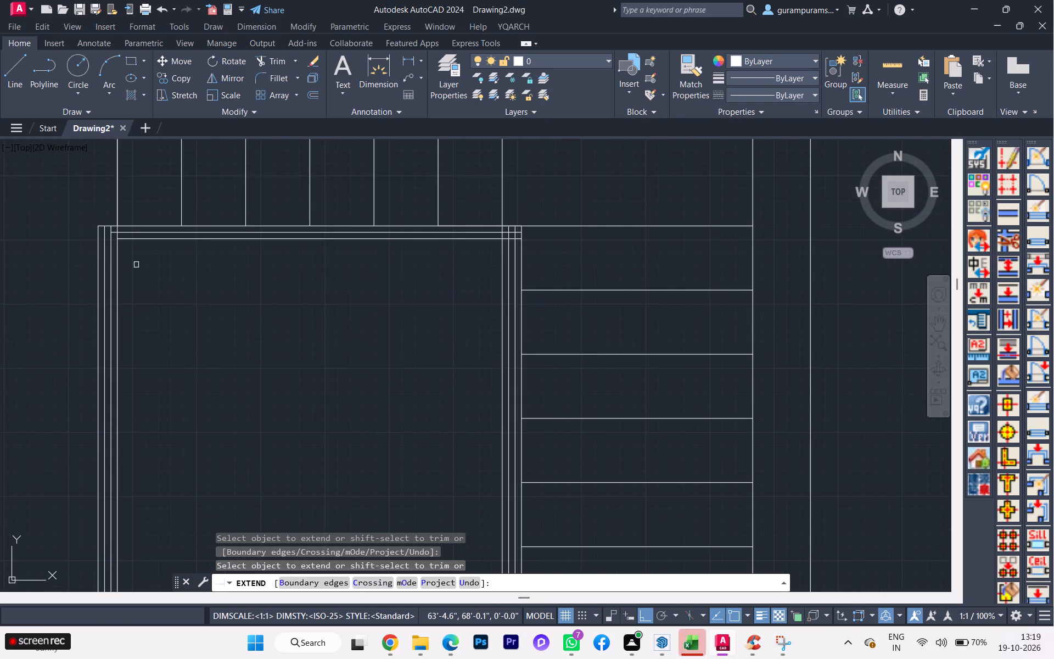
scroll(136, 265, "down", 9)
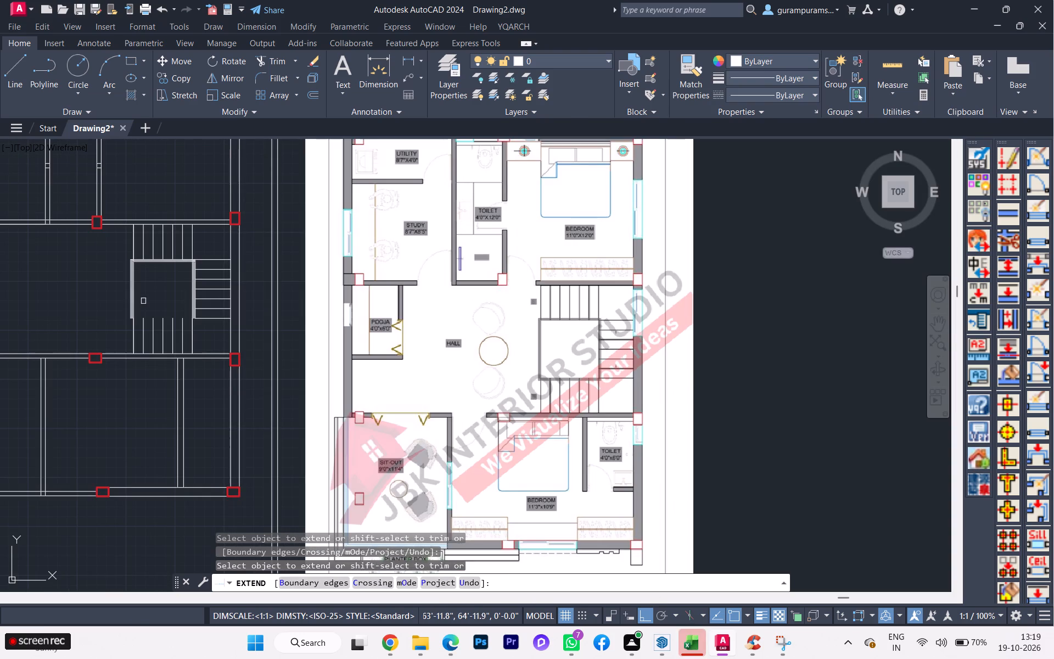
scroll(158, 353, "up", 3)
scroll(184, 287, "down", 2)
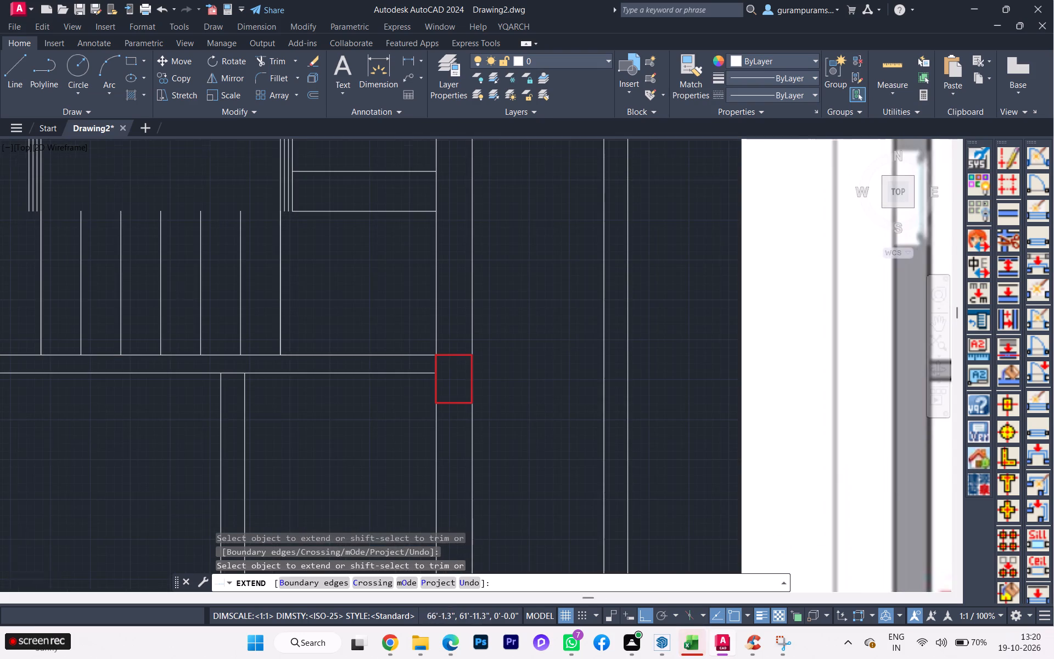
scroll(188, 287, "down", 2)
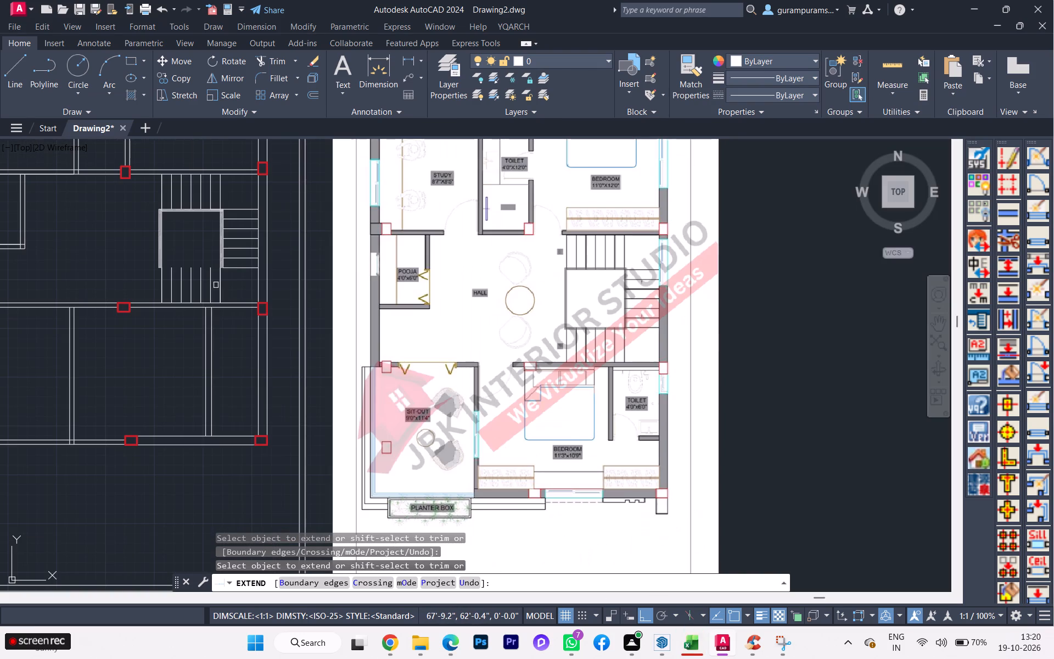
key("space")
Mirror the upper railing's horizontal lines to the stairwell's lower side about the horizontal axis through the side flight's middle, keeping the originals.
scroll(205, 248, "up", 2)
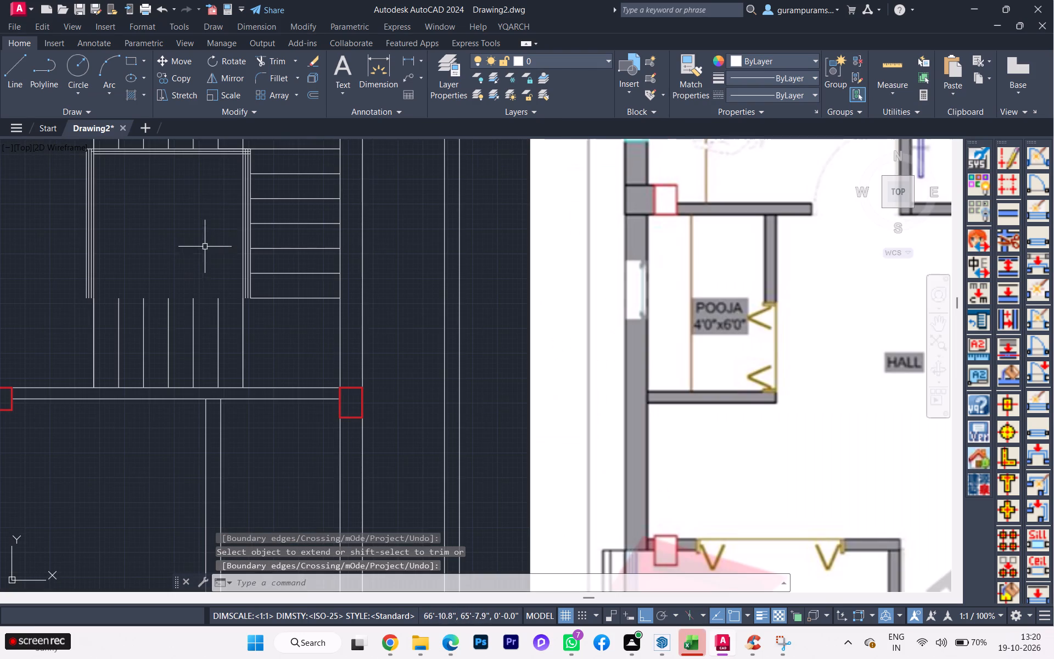
left_click(229, 172)
left_click(225, 138)
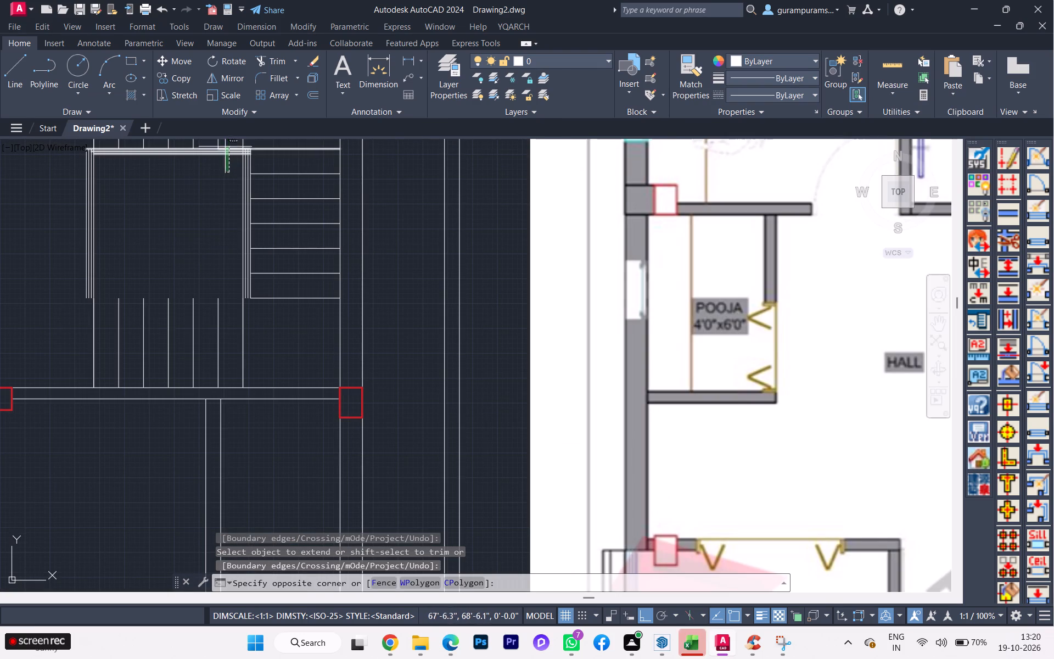
left_click(197, 145)
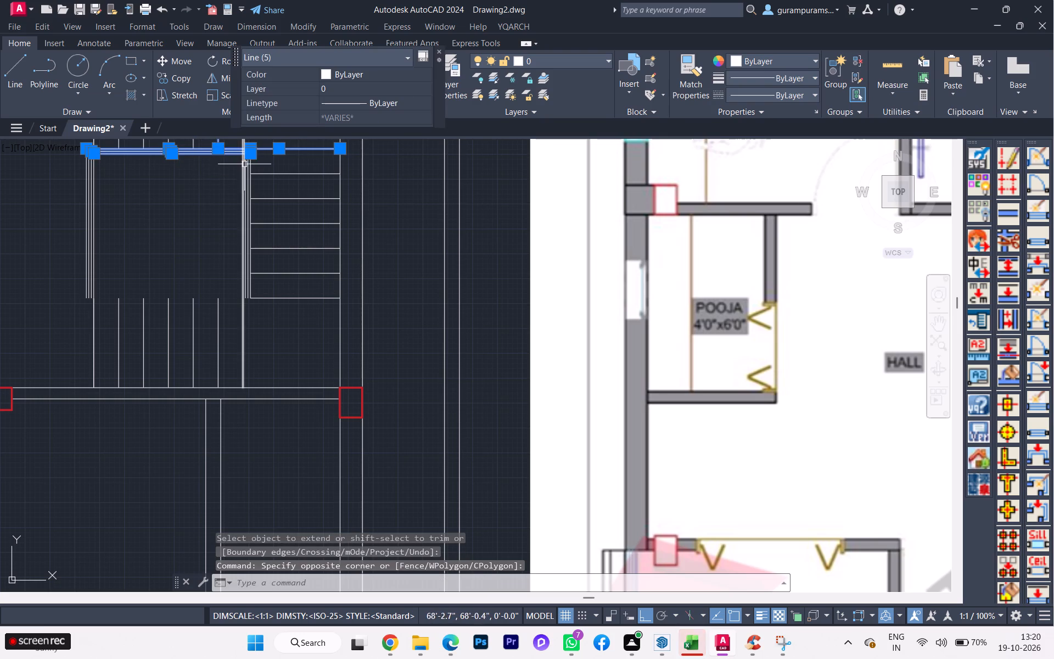
left_click(313, 150, "shift")
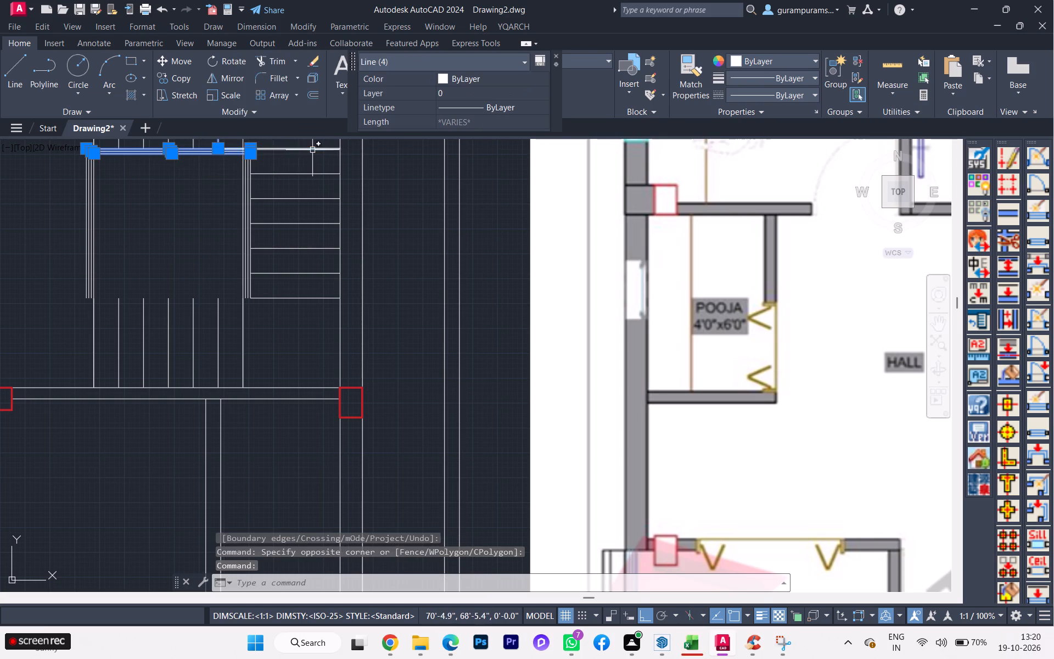
scroll(305, 169, "down", 2)
left_click(236, 79)
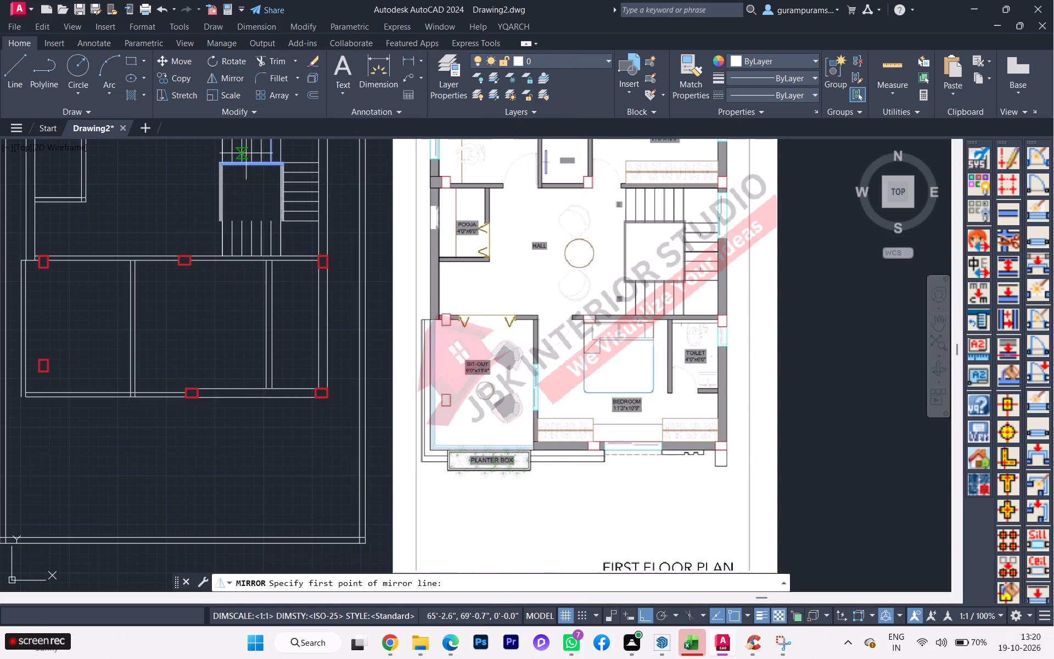
left_click(287, 191)
left_click(216, 189)
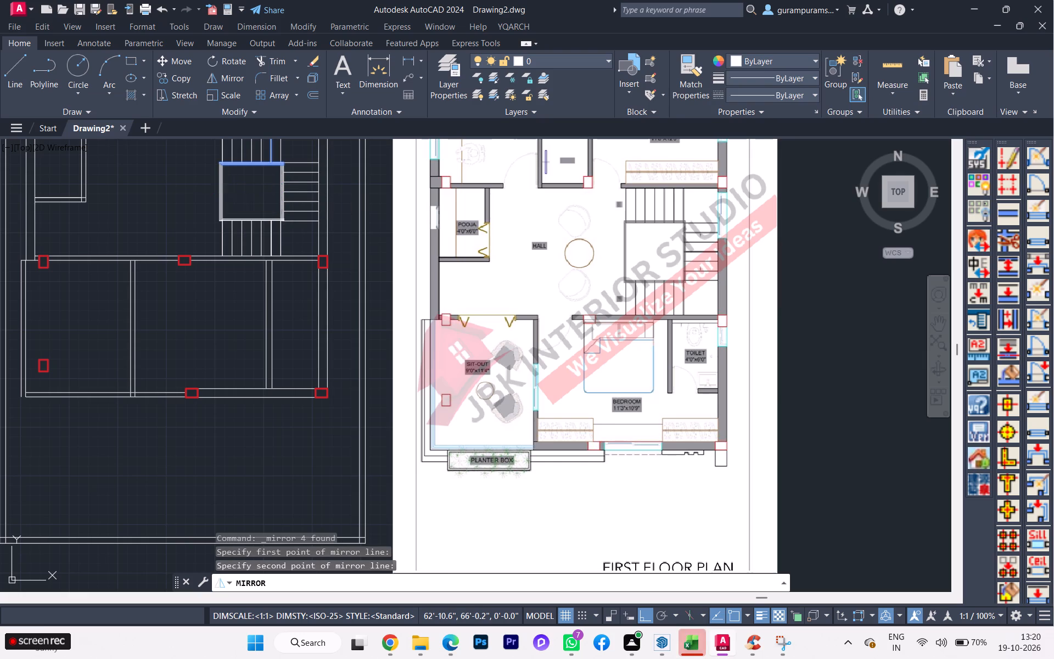
scroll(227, 203, "up", 1)
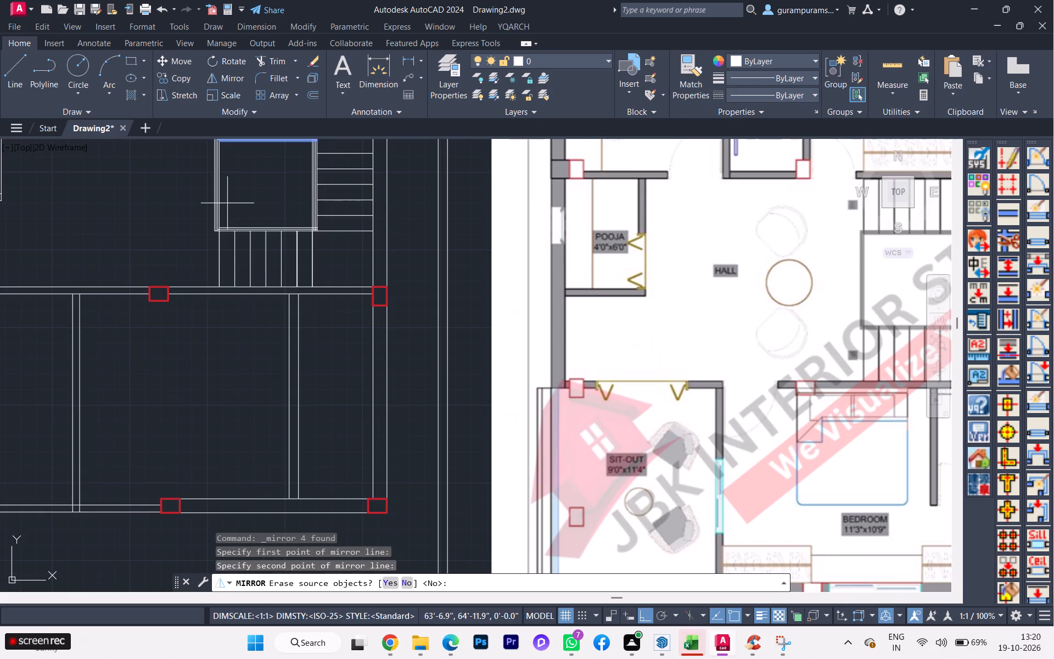
key("Return")
Examine the mirrored railing lines along the lower flight and compare the whole staircase with the first floor plan reference image.
scroll(238, 235, "up", 3)
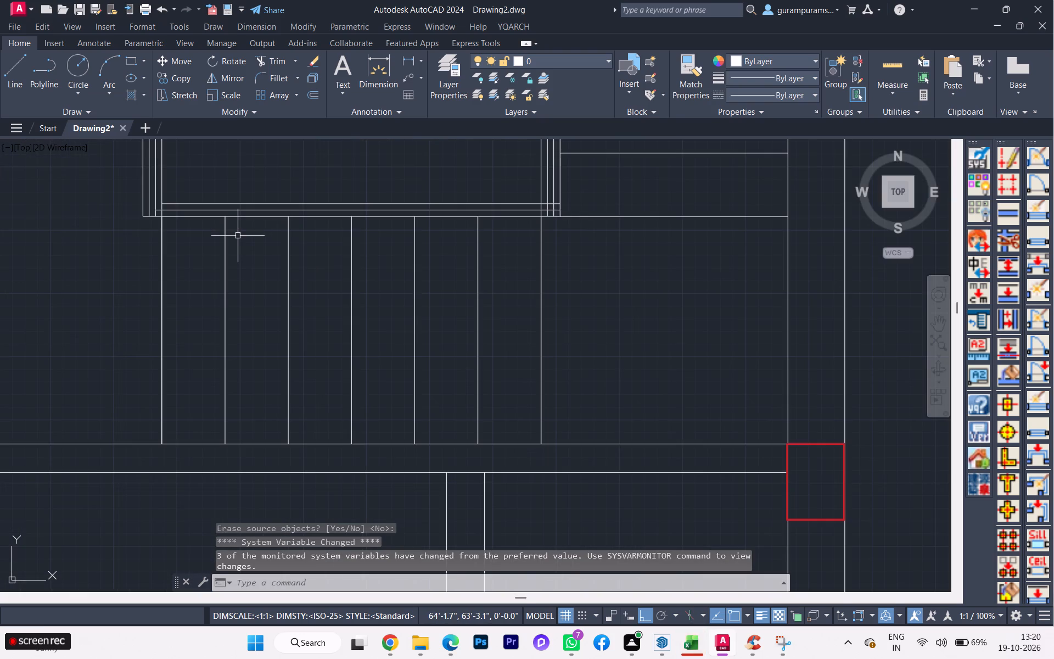
left_click(244, 232)
left_click(239, 192)
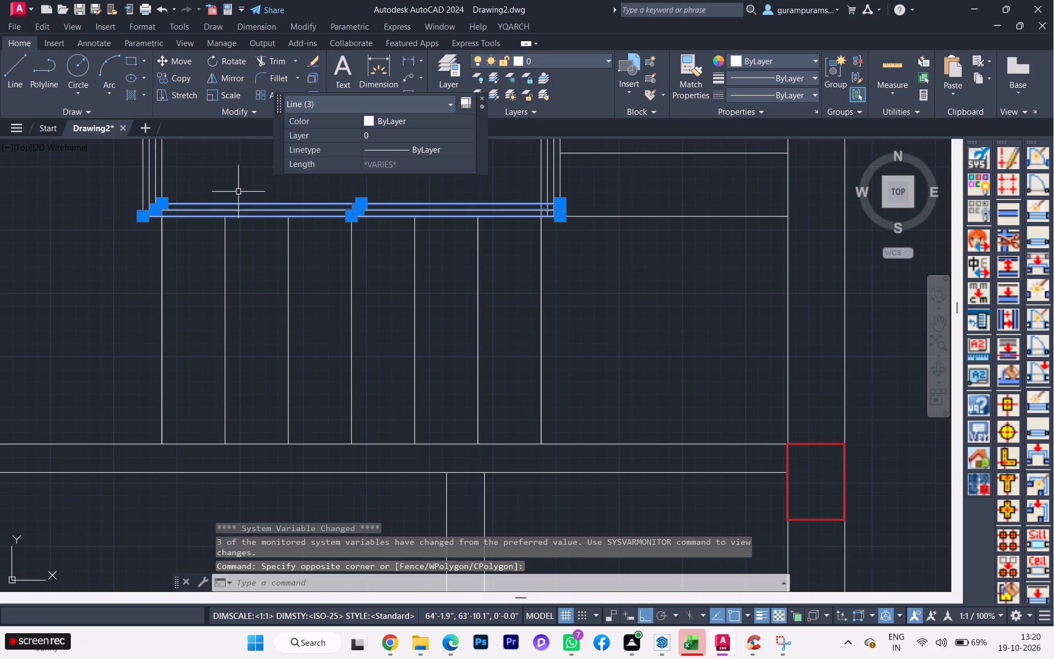
key("Escape")
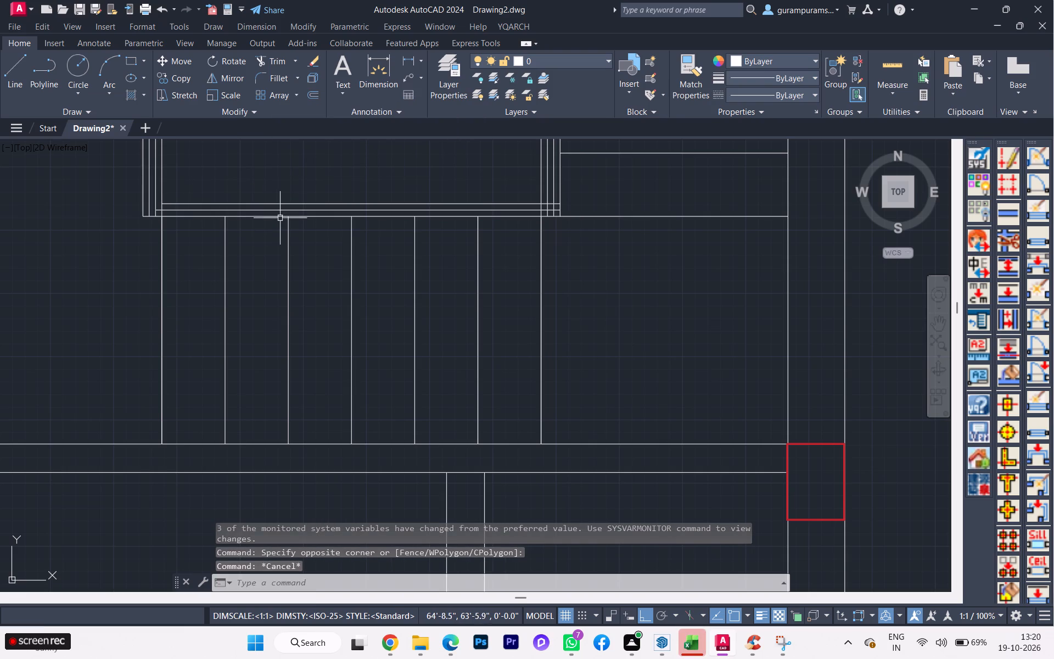
scroll(276, 224, "down", 1)
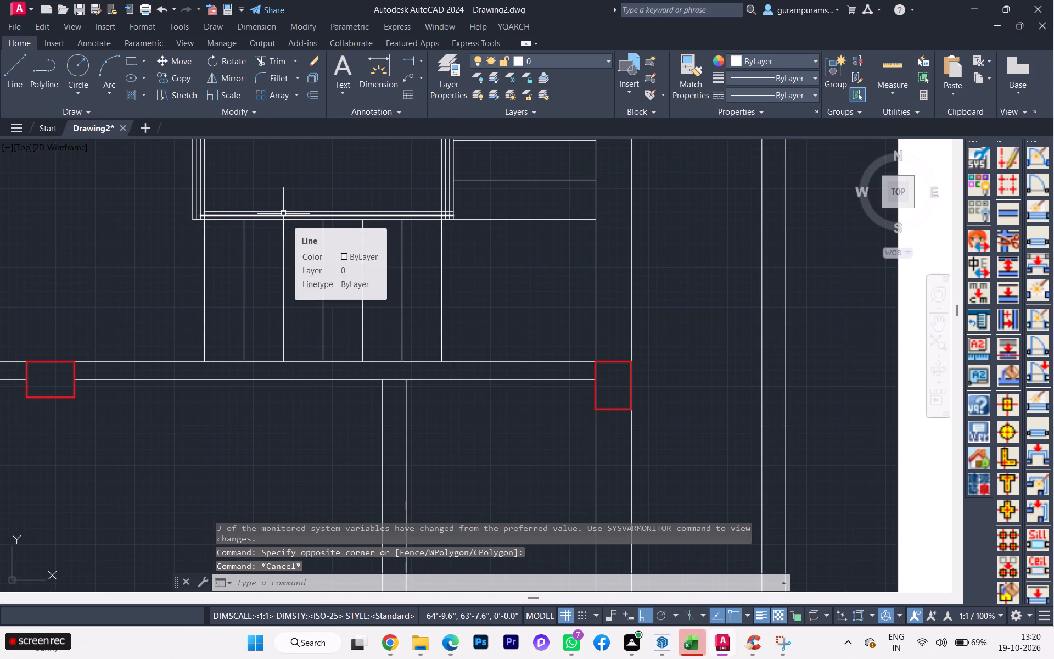
scroll(343, 263, "down", 3)
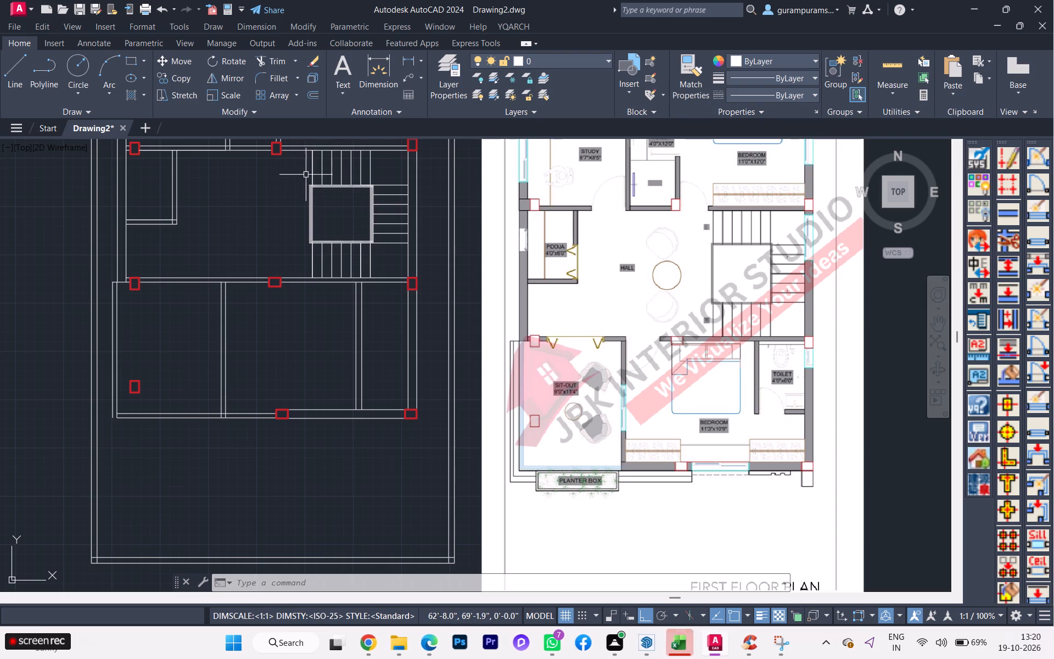
scroll(307, 178, "down", 1)
scroll(307, 158, "up", 2)
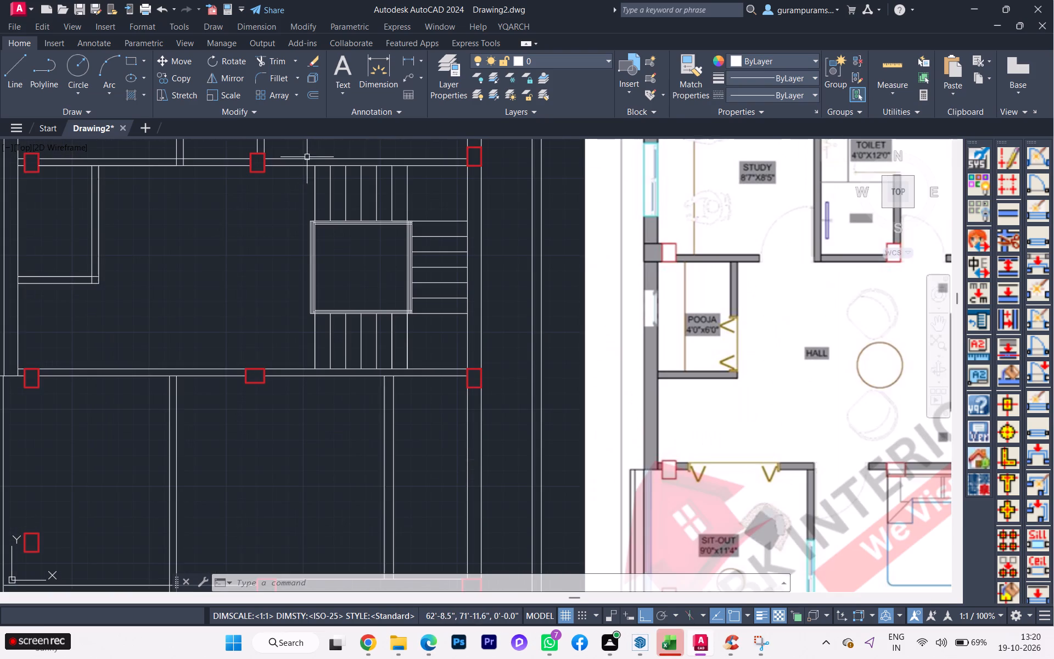
middle_click_drag(279, 208, 276, 265)
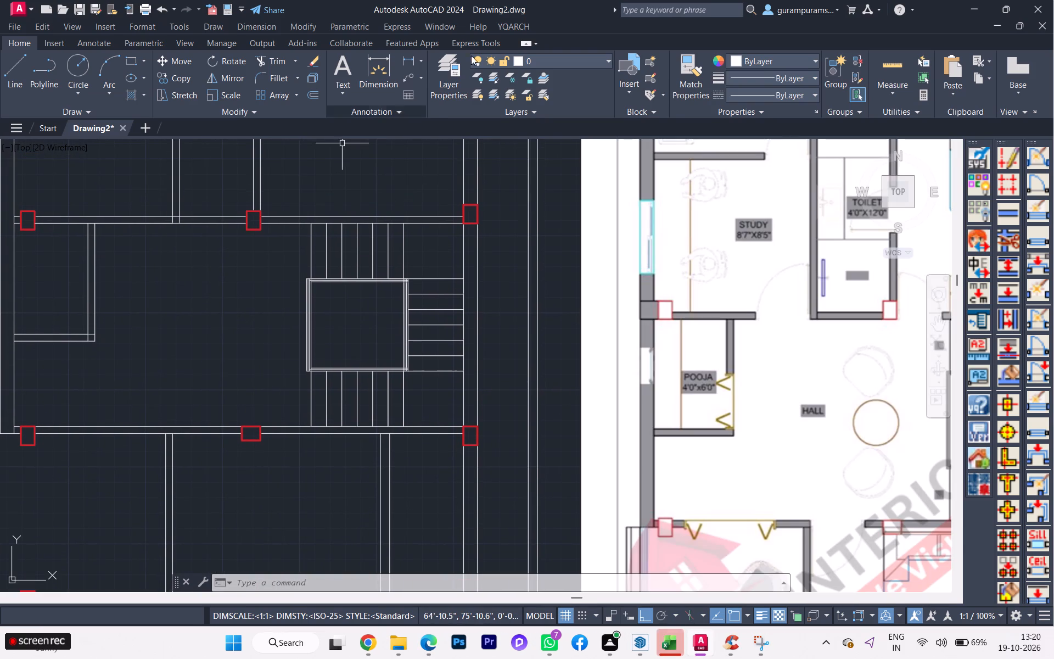
Insert a 2'6" single-leaf door of style R14:DR_D01 in the bedroom wall above the staircase, hinged beside the middle column and opening into the bedroom.
left_click(506, 18)
left_click(506, 32)
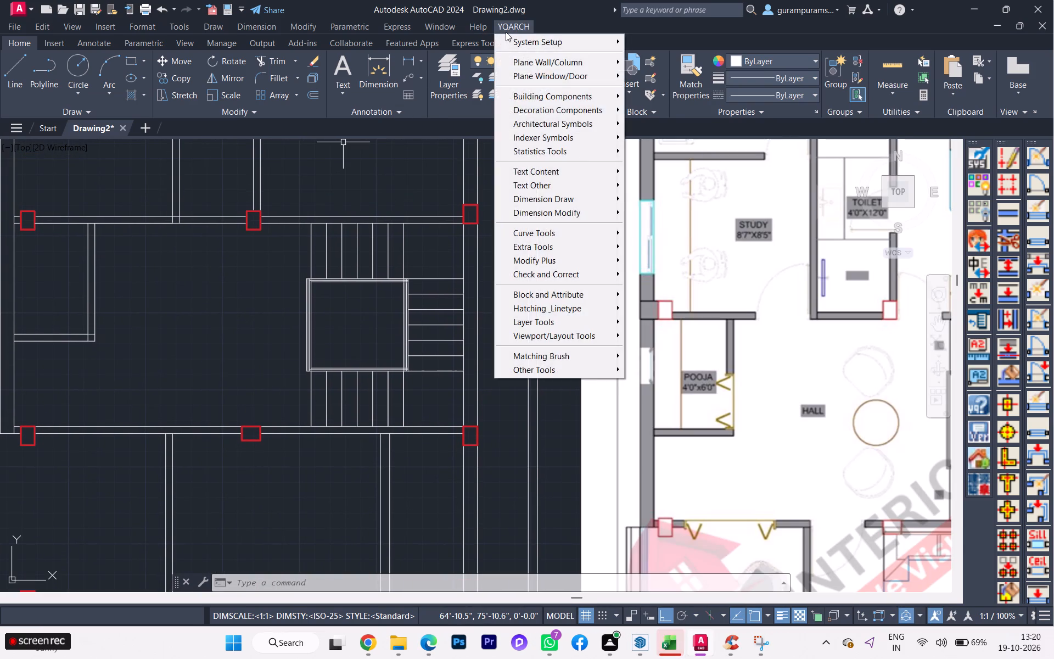
left_click(502, 24)
key("a")
type("d2")
key("Return")
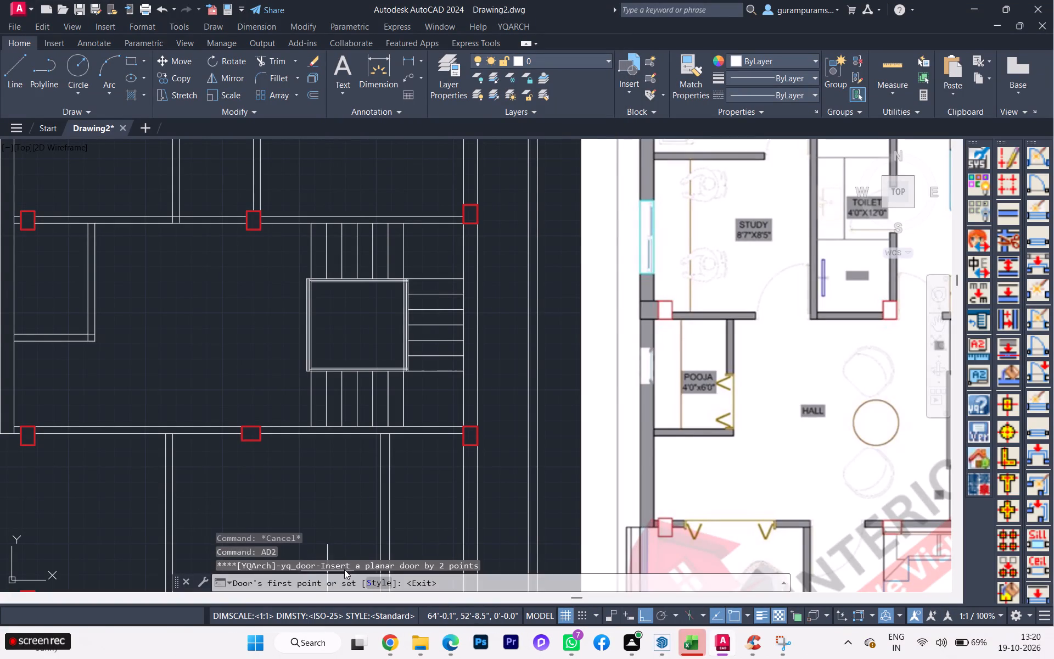
left_click(377, 581)
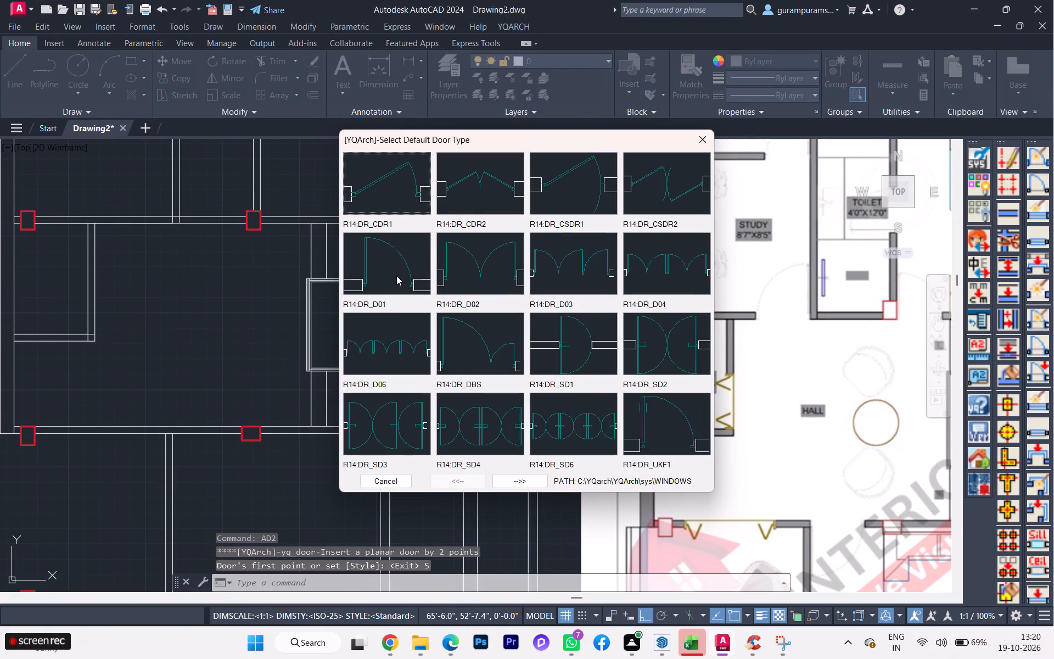
left_click(371, 266)
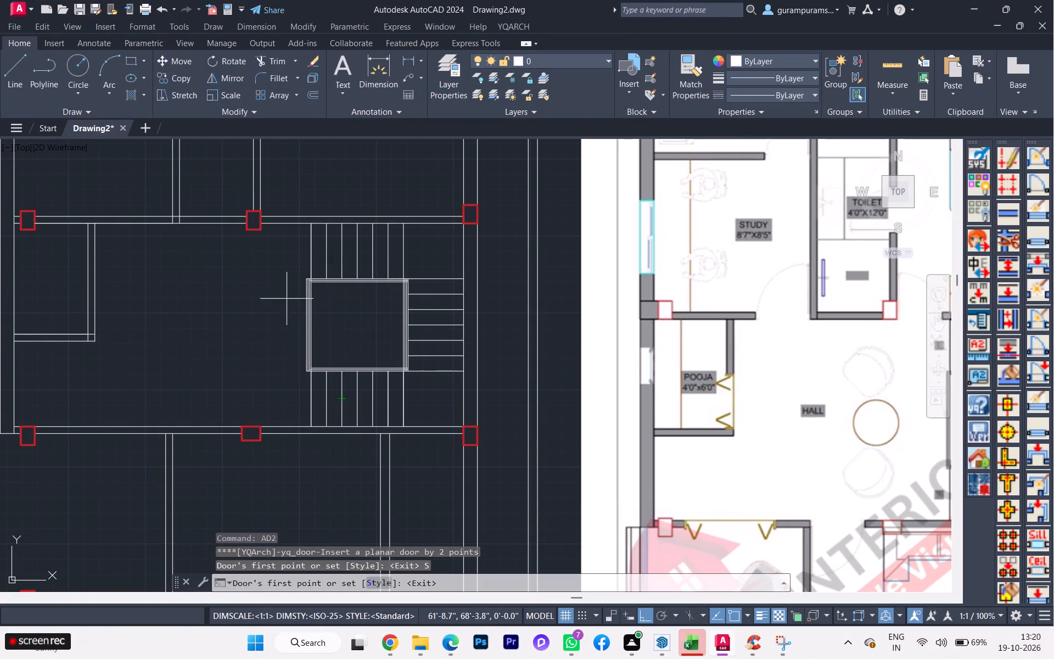
scroll(276, 224, "up", 2)
left_click(240, 217)
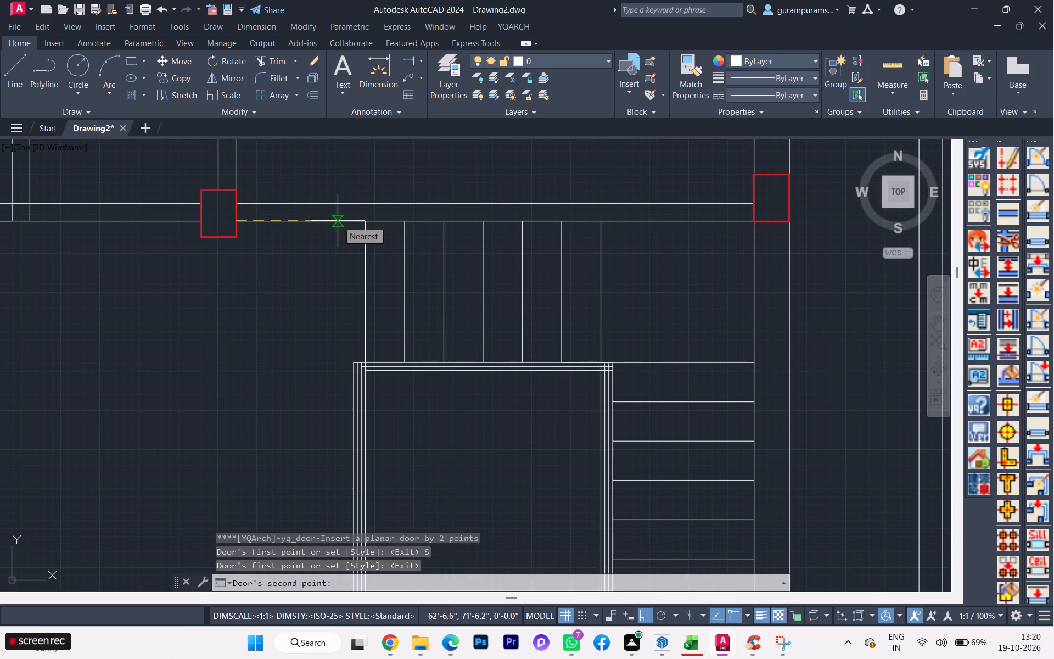
type("2'6")
key("Return")
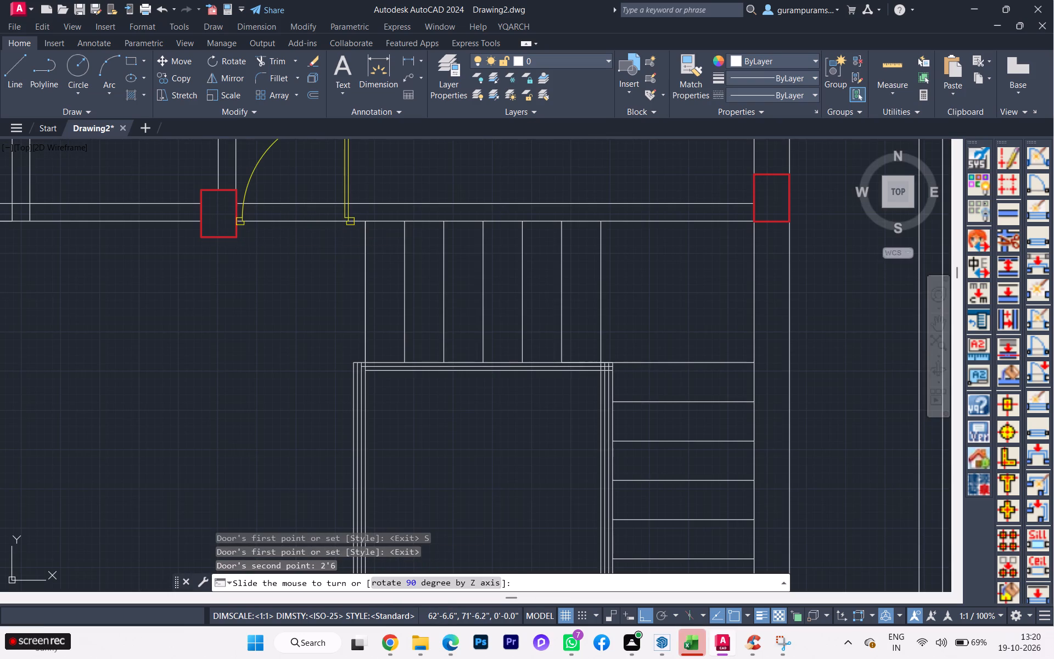
left_click(243, 217)
Insert a 2'6" door in the study's lower wall, hinged beside the partition with the toilet and opening into the study.
scroll(272, 236, "down", 1)
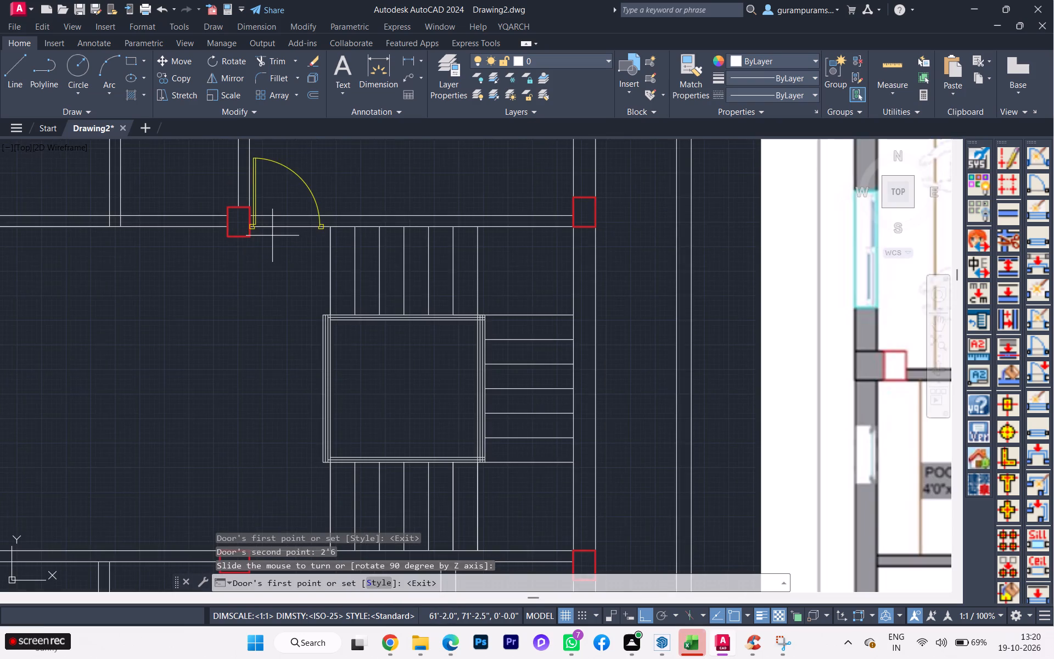
scroll(273, 236, "down", 2)
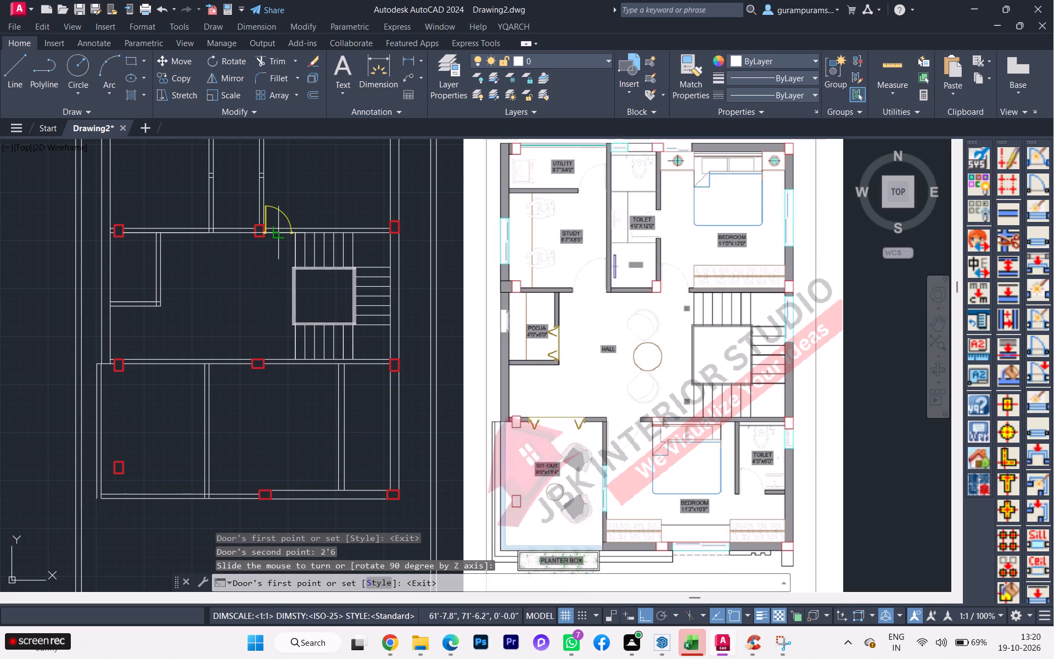
key("space")
key("space")
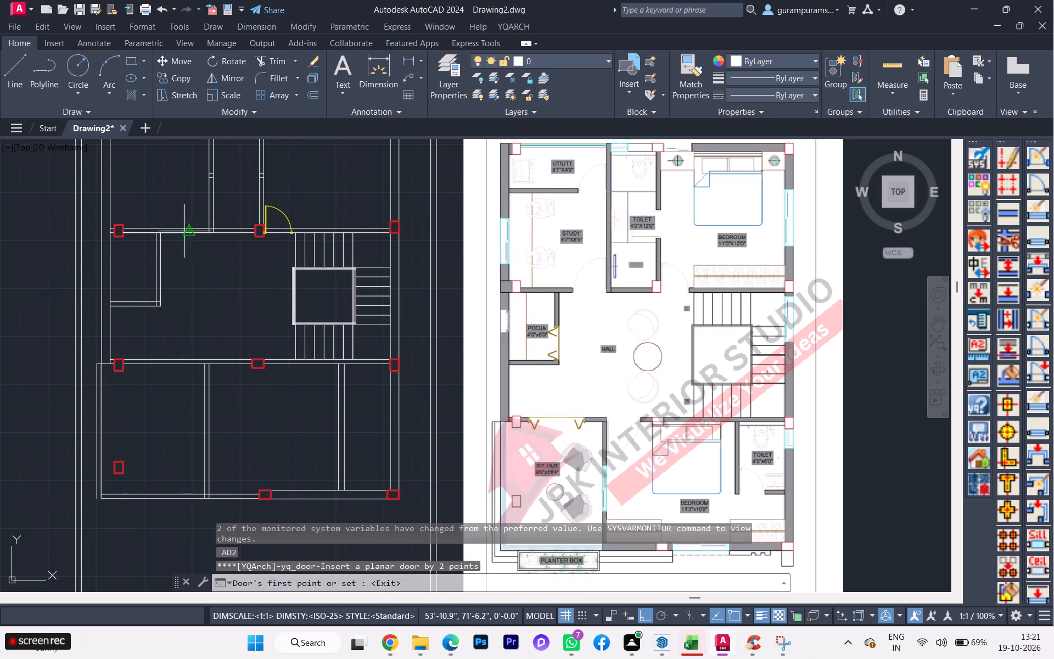
scroll(181, 231, "up", 2)
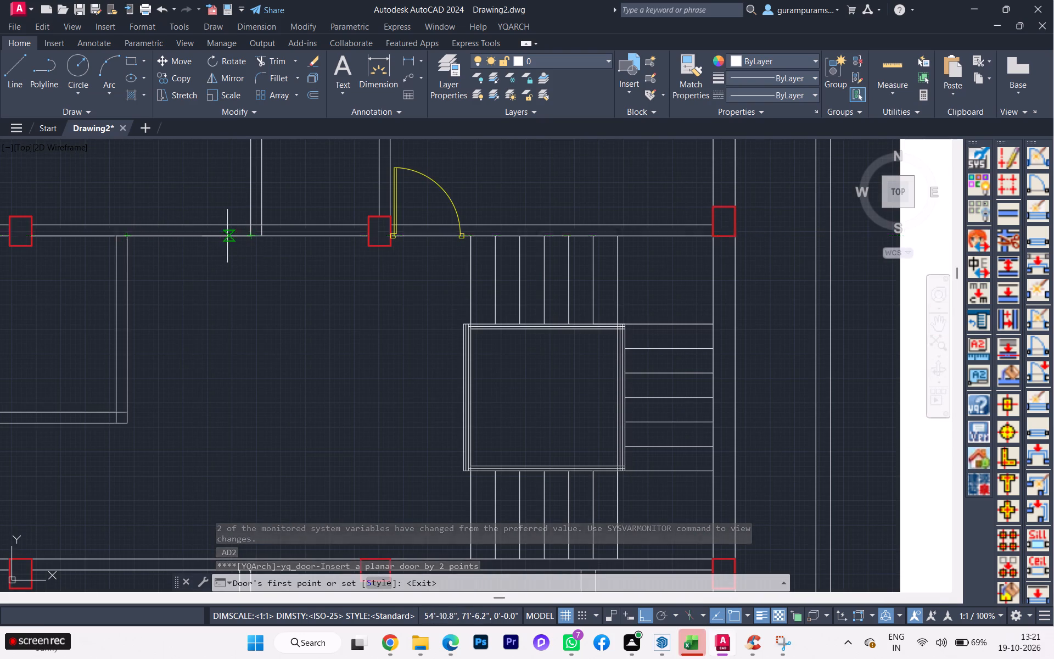
scroll(221, 236, "down", 3)
scroll(221, 236, "up", 3)
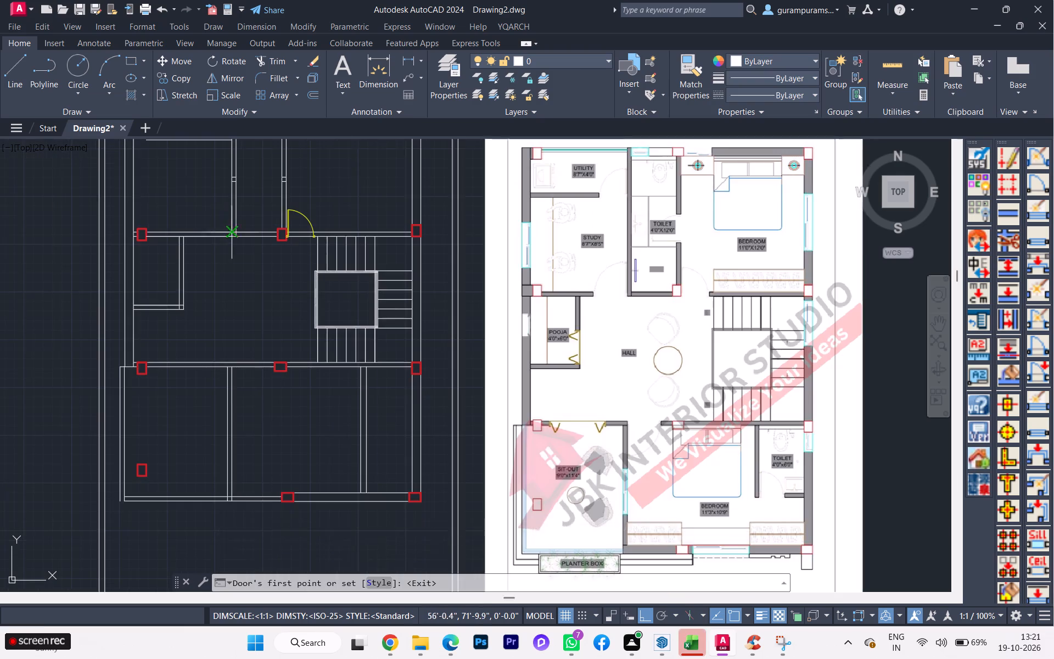
scroll(251, 233, "up", 1)
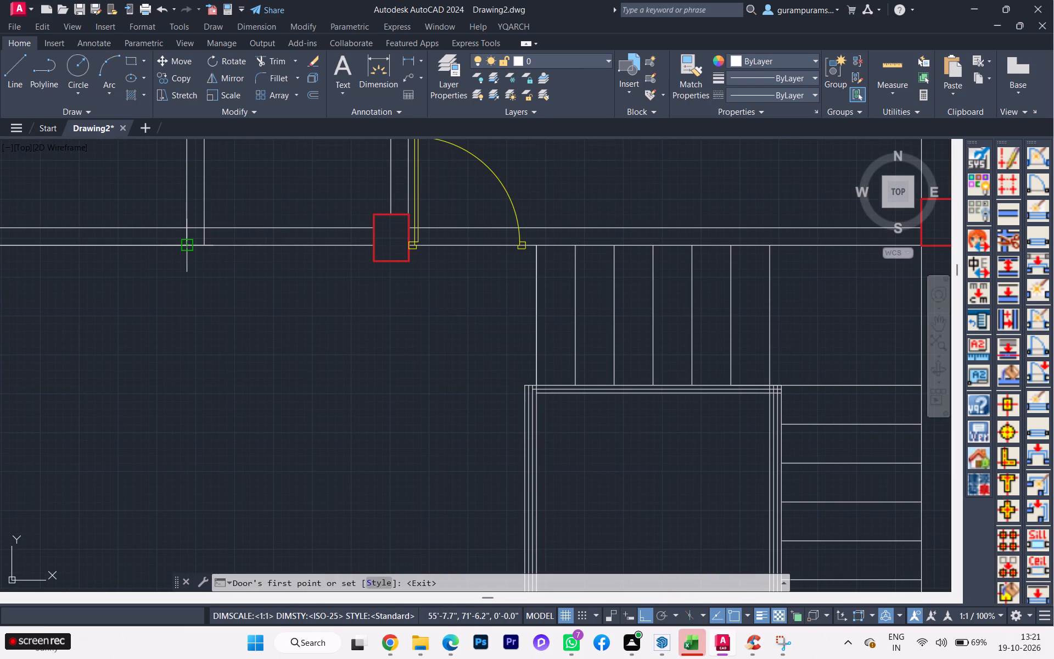
scroll(190, 247, "down", 1)
middle_click_drag(219, 253, 359, 291)
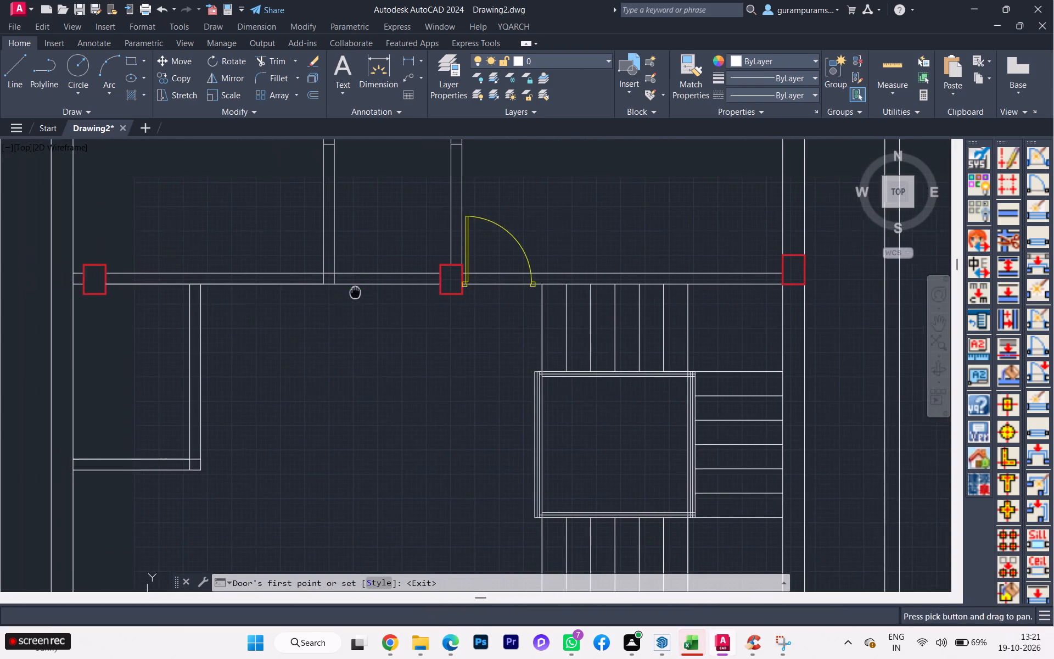
scroll(326, 292, "down", 1)
scroll(326, 292, "up", 2)
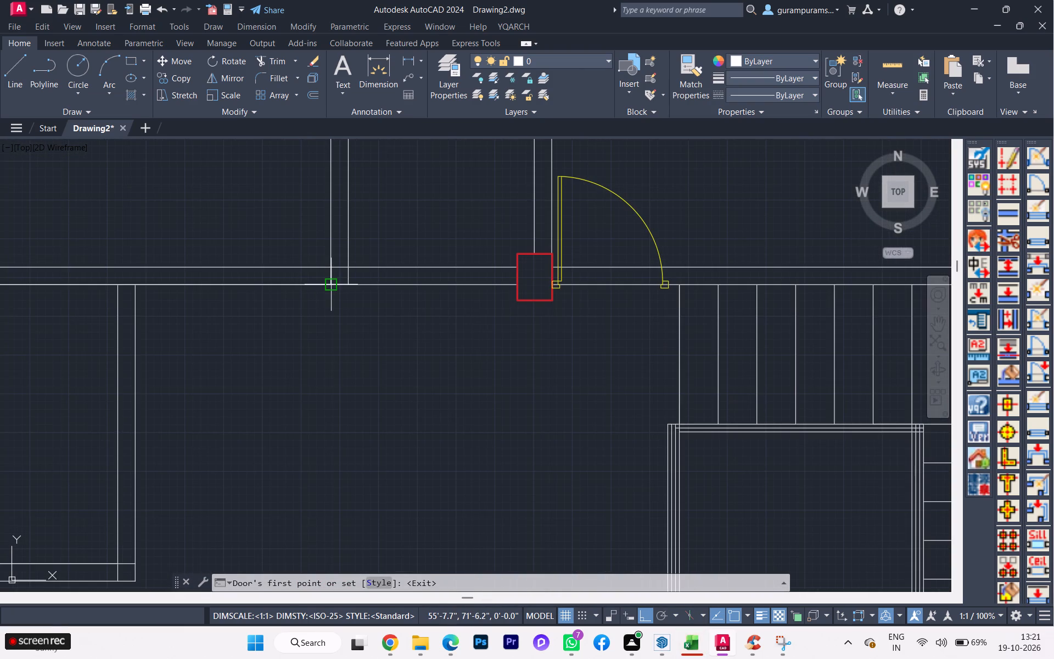
scroll(299, 292, "down", 5)
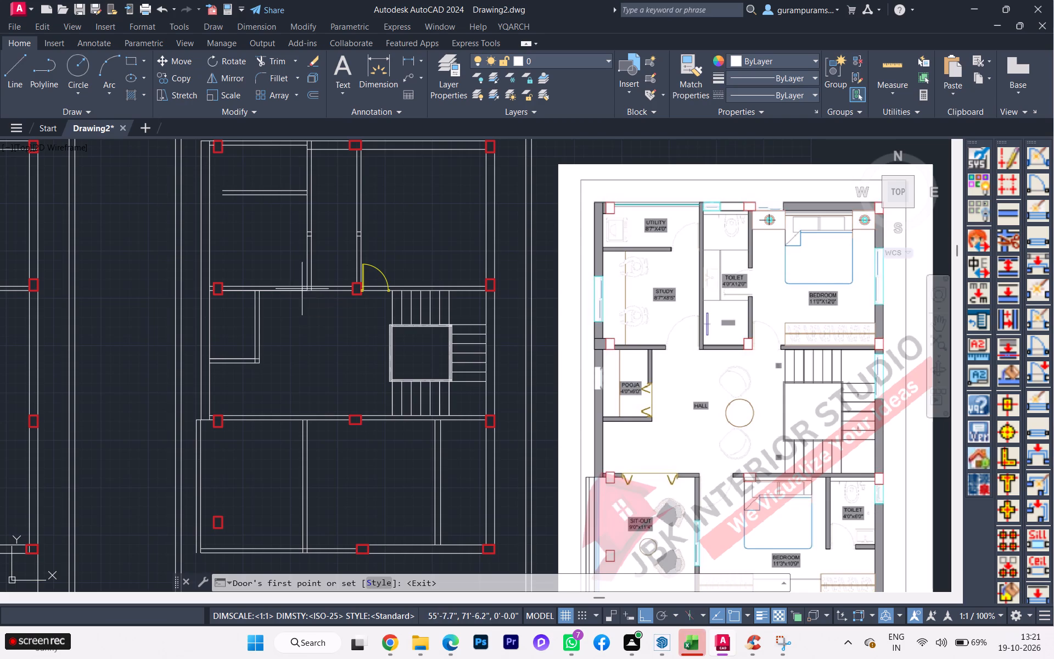
scroll(315, 282, "up", 4)
scroll(288, 301, "down", 2)
scroll(288, 301, "up", 1)
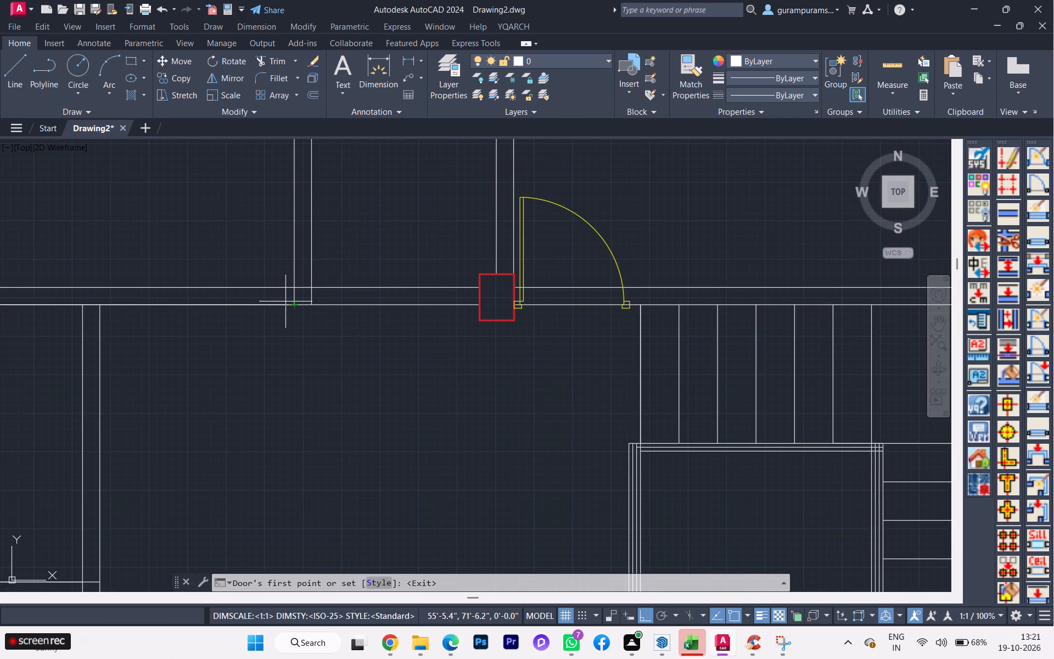
scroll(285, 304, "up", 3)
scroll(285, 304, "down", 1)
scroll(285, 305, "up", 1)
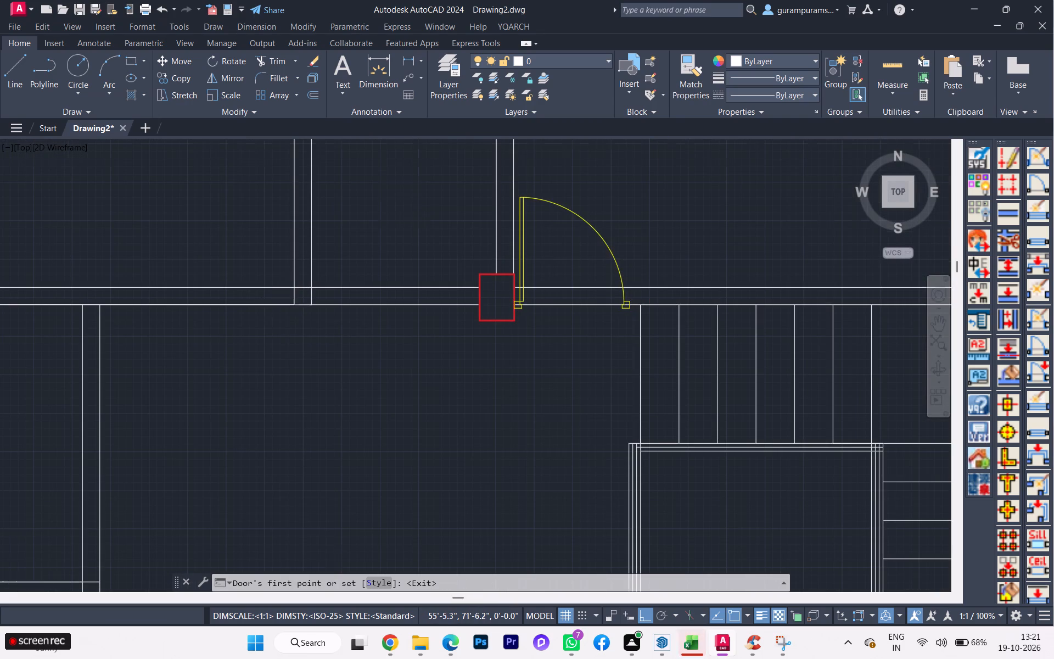
scroll(285, 305, "up", 1)
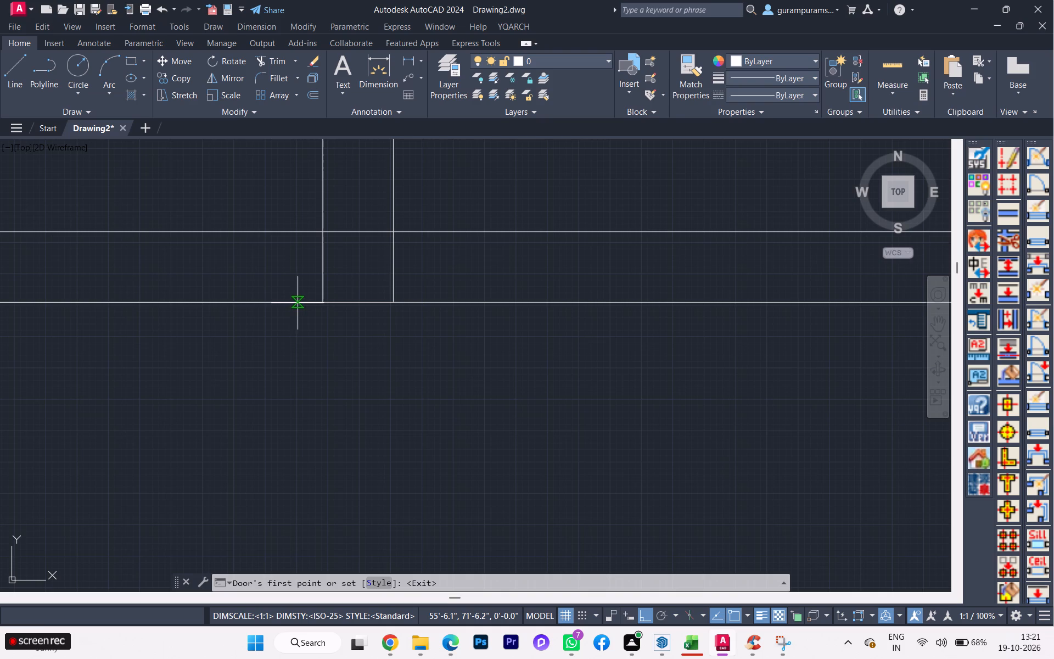
left_click(313, 303)
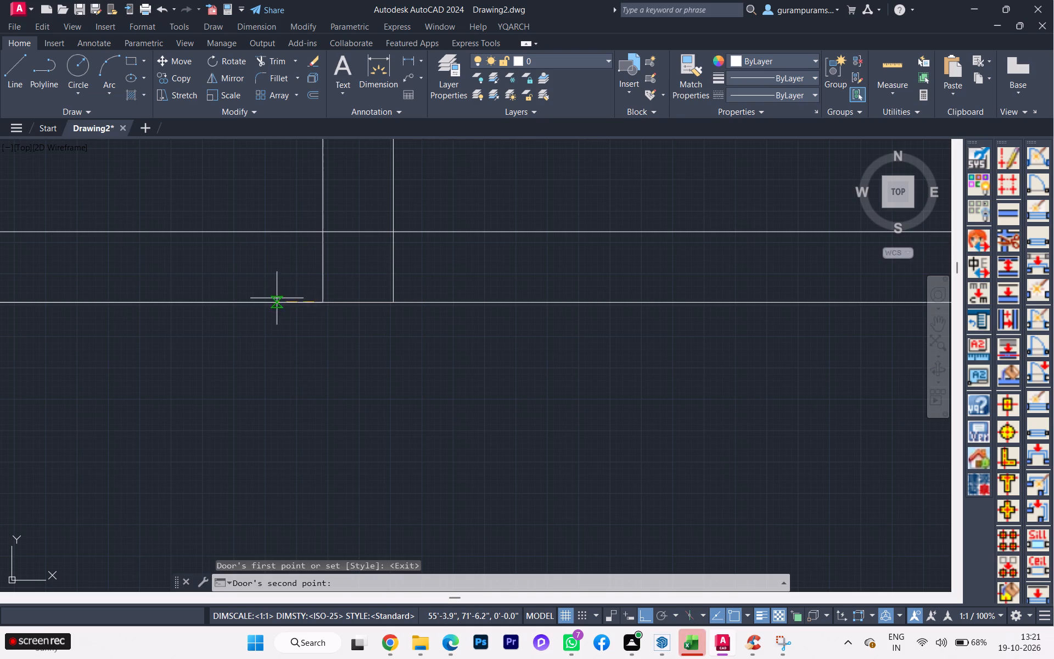
scroll(229, 288, "down", 6)
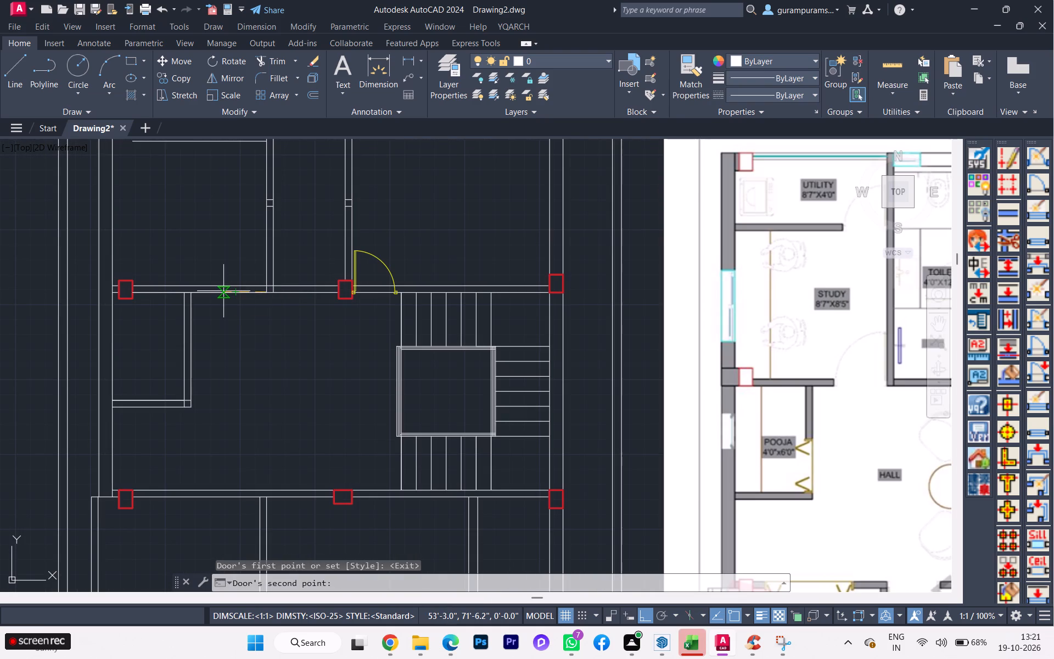
type("2'6")
key("Return")
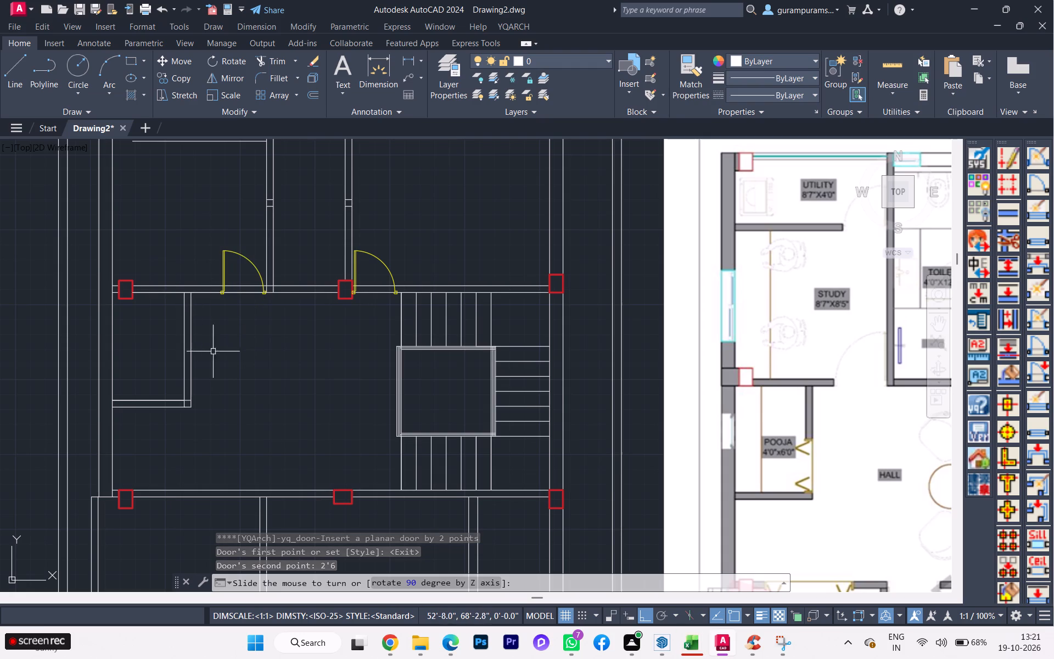
left_click(294, 350)
scroll(269, 342, "down", 1)
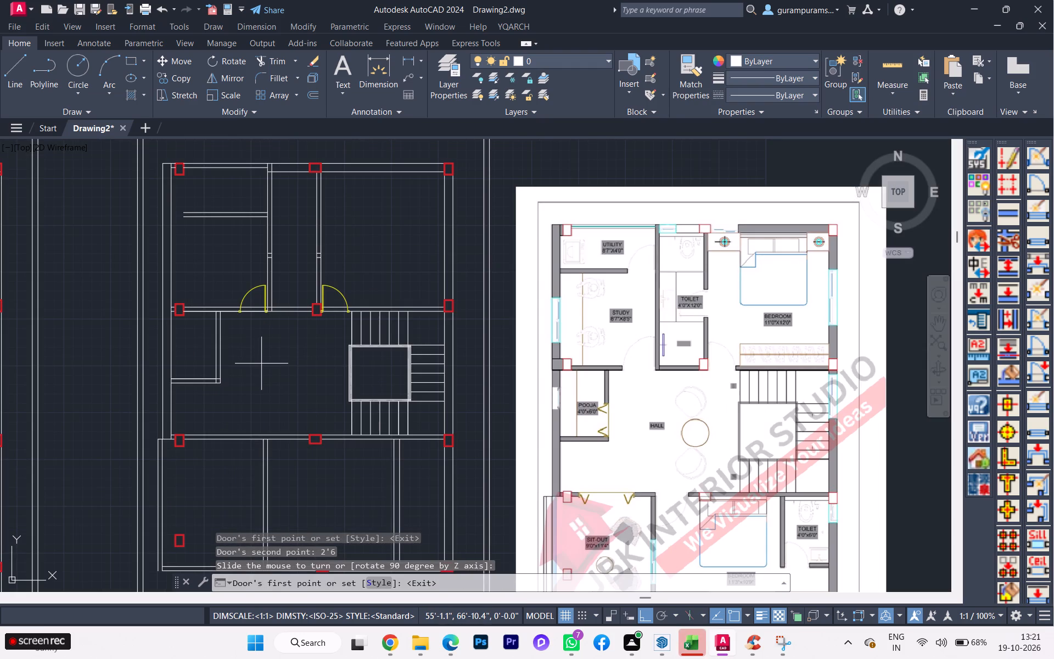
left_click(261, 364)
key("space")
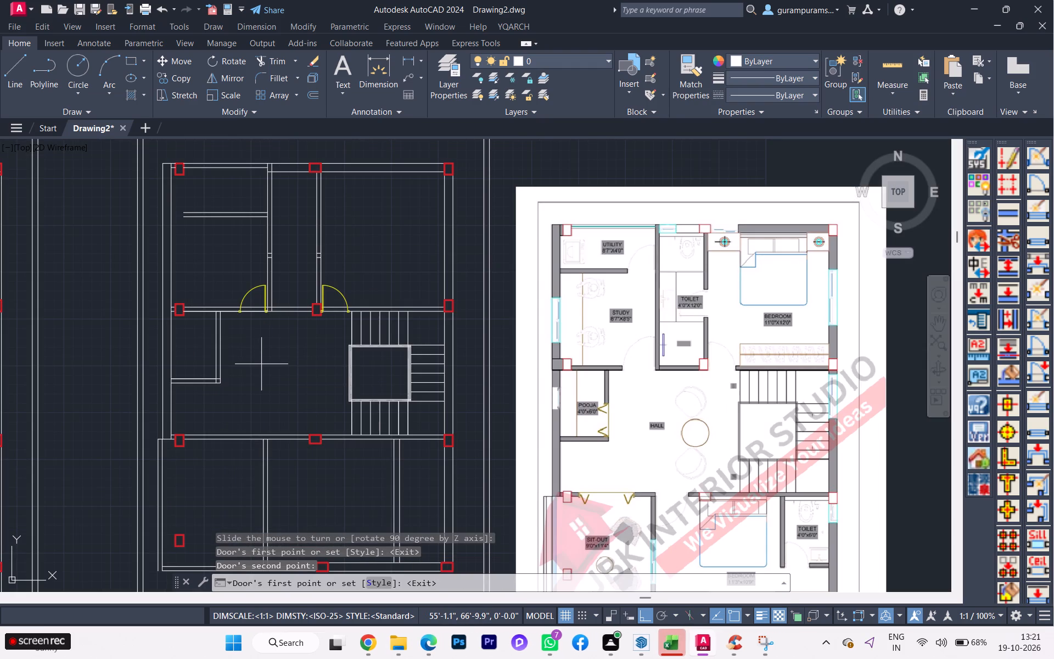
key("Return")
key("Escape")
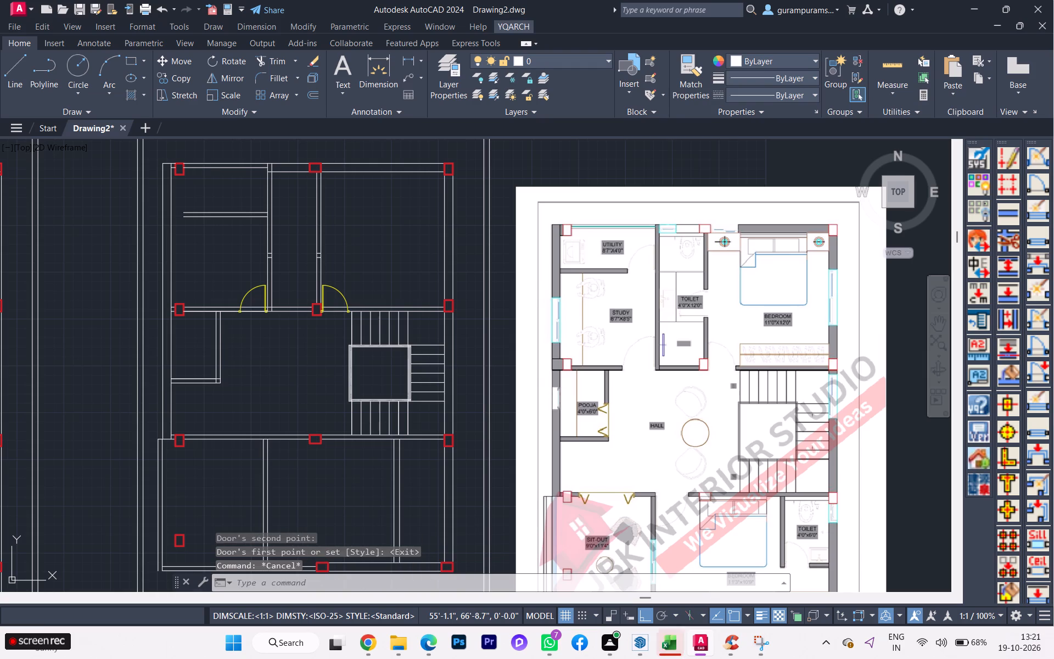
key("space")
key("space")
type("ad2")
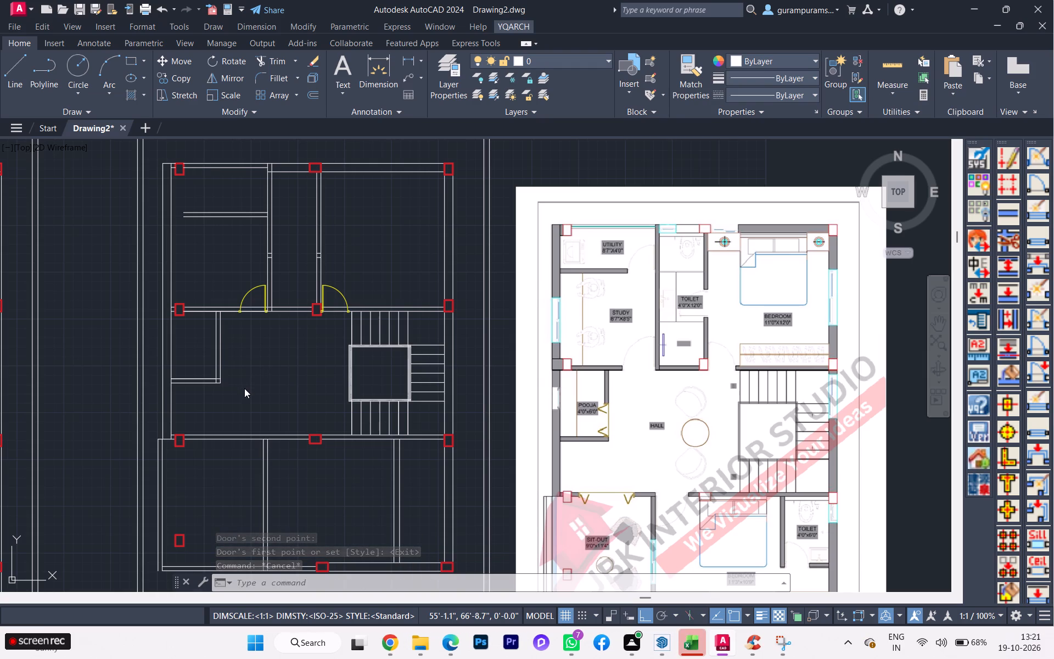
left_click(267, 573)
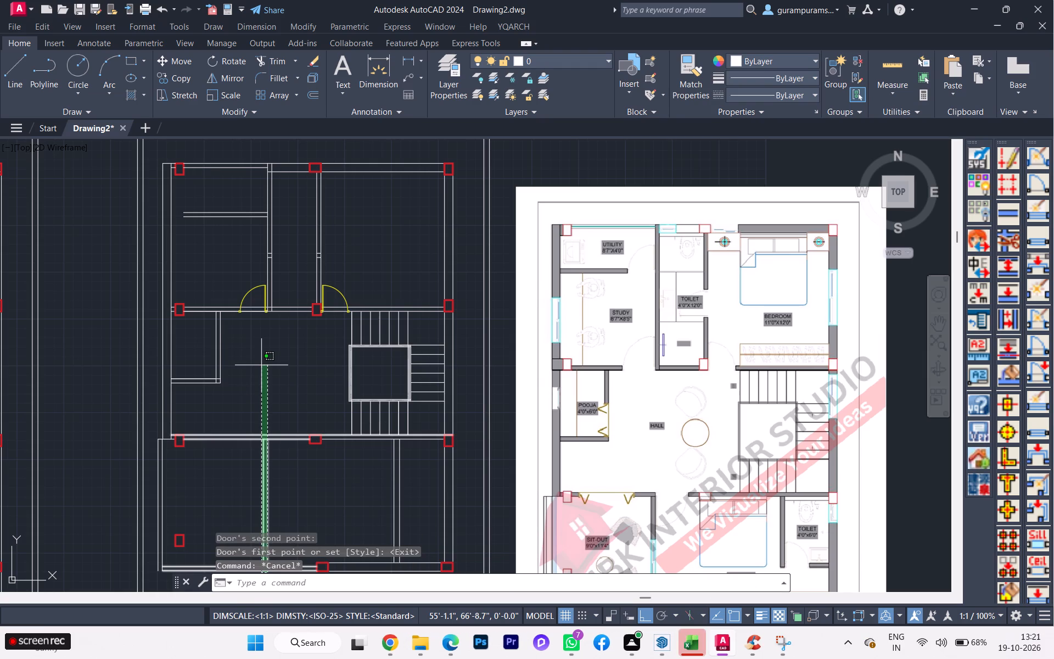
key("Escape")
Insert a 2'6" door in the lower bedroom's upper wall, hinged at the sit-out partition corner and opening into the bedroom.
left_click(236, 590)
type("ad2")
key("Return")
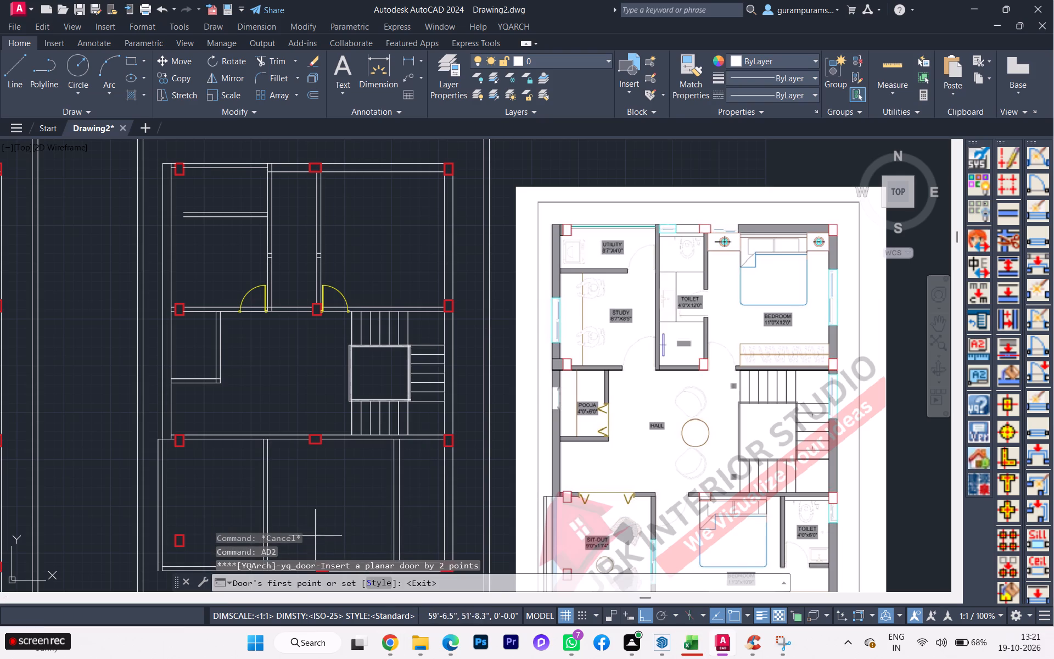
scroll(290, 429, "up", 2)
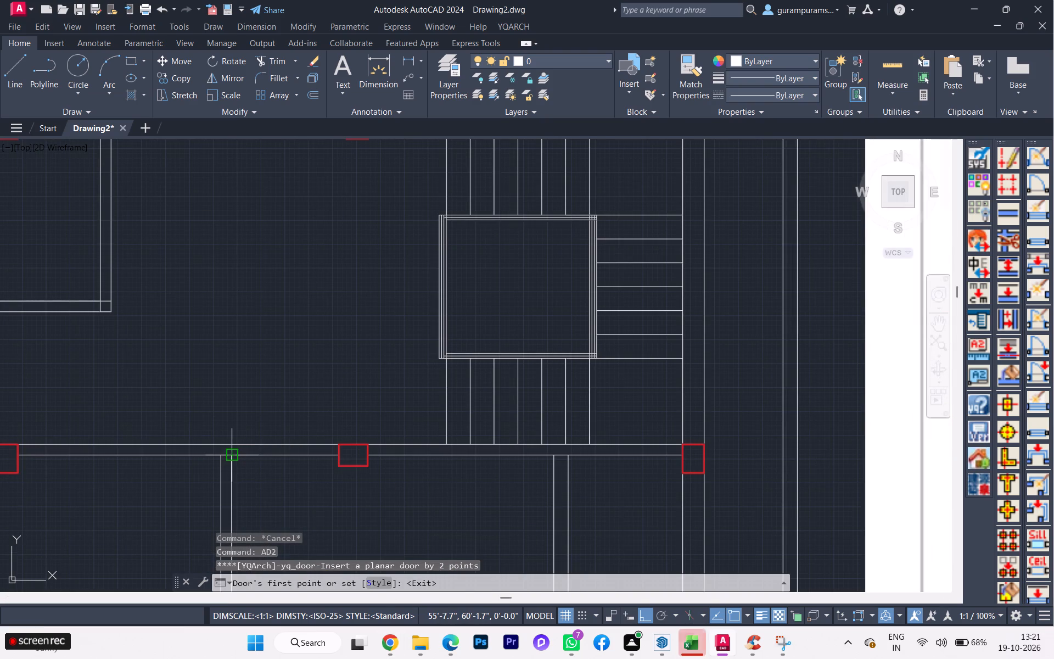
left_click(237, 456)
type("2'")
key("6")
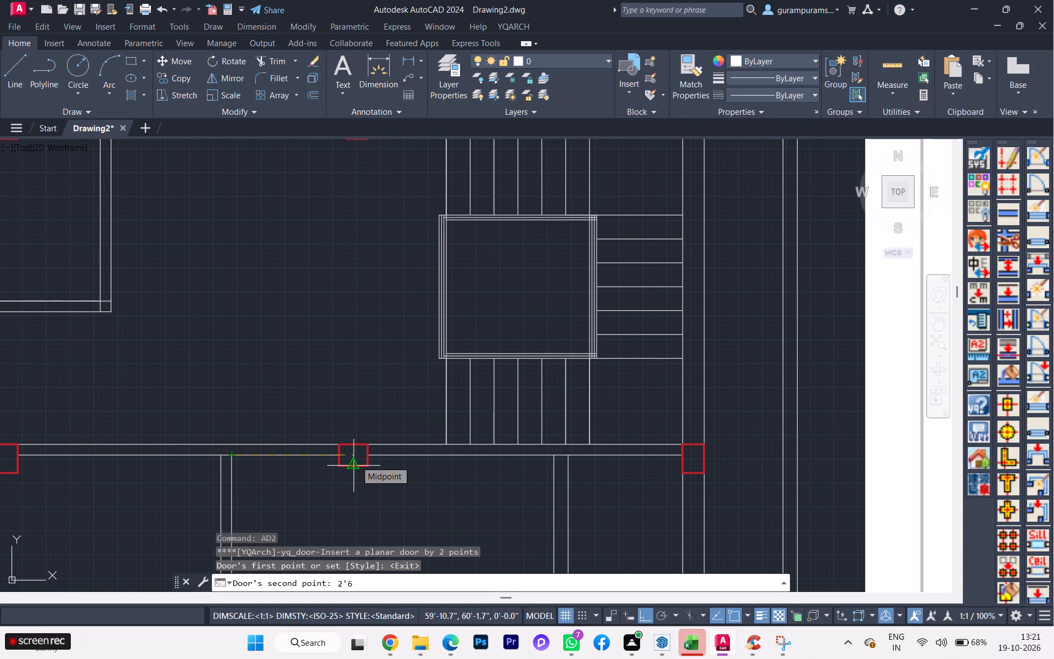
key("Return")
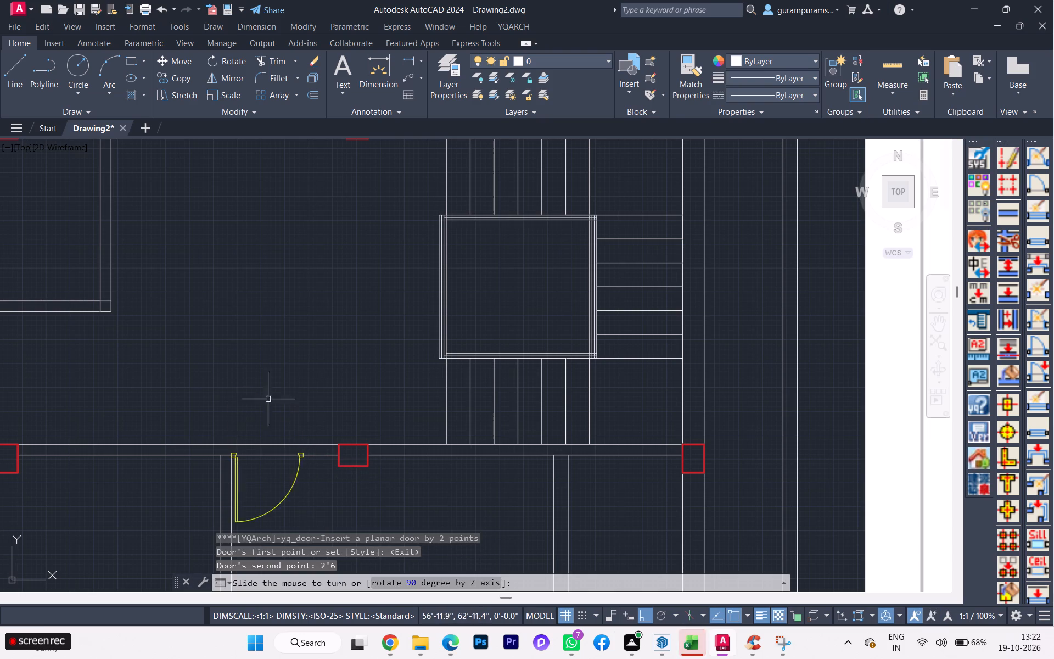
left_click(263, 383)
scroll(302, 376, "down", 2)
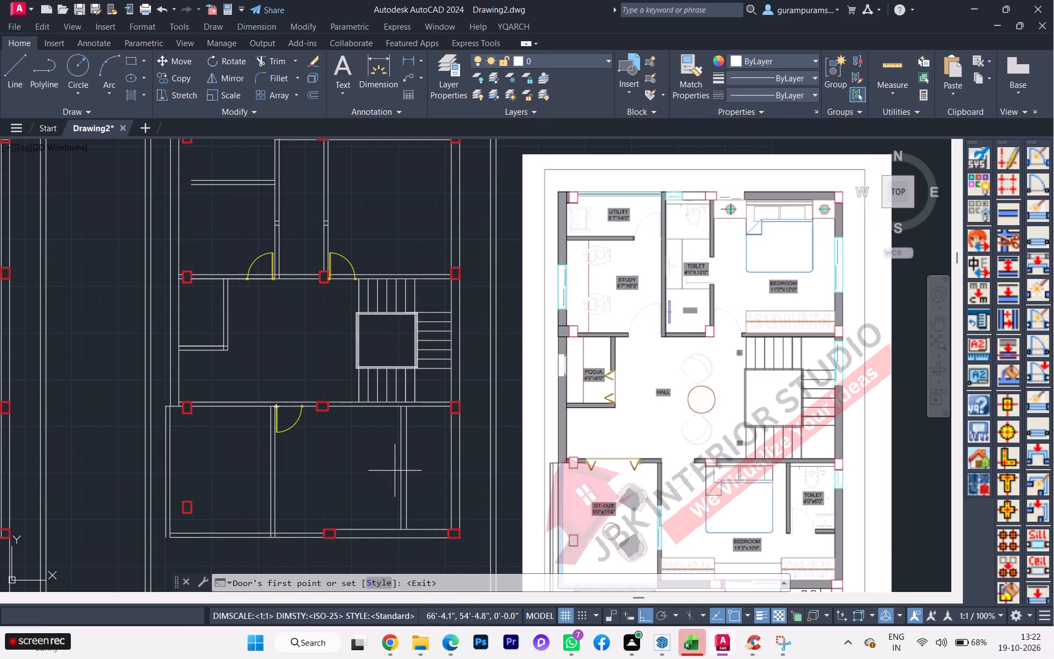
key("space")
Draw a horizontal toilet wall line about 2'4" long inward from the outer wall, starting 6' below the lower toilet's upper corner.
scroll(431, 430, "up", 1)
key("l")
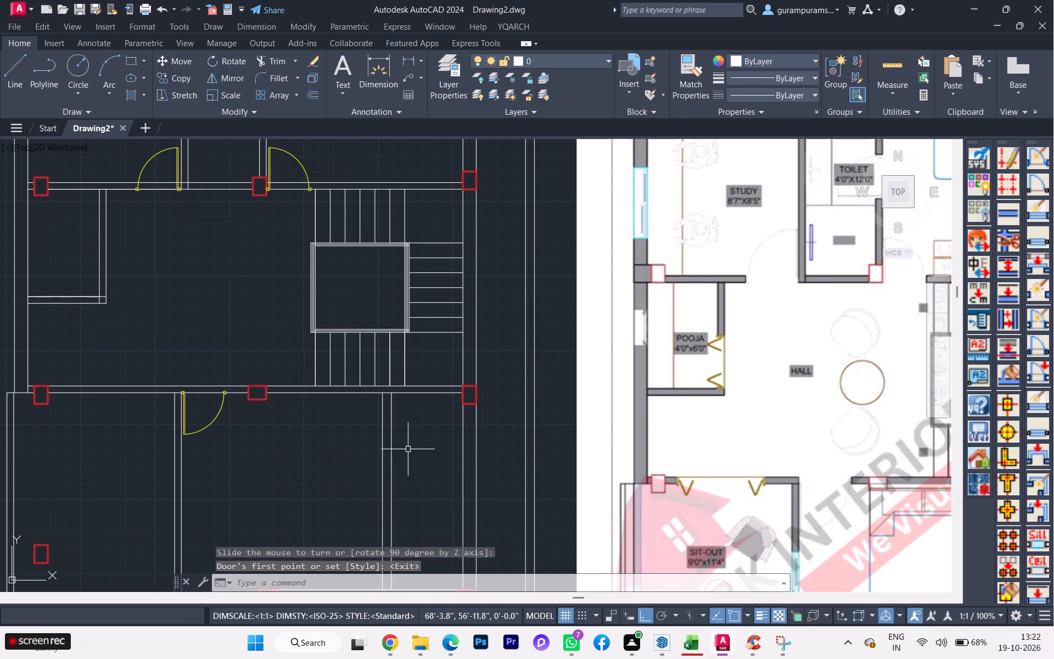
key("Return")
type("tk")
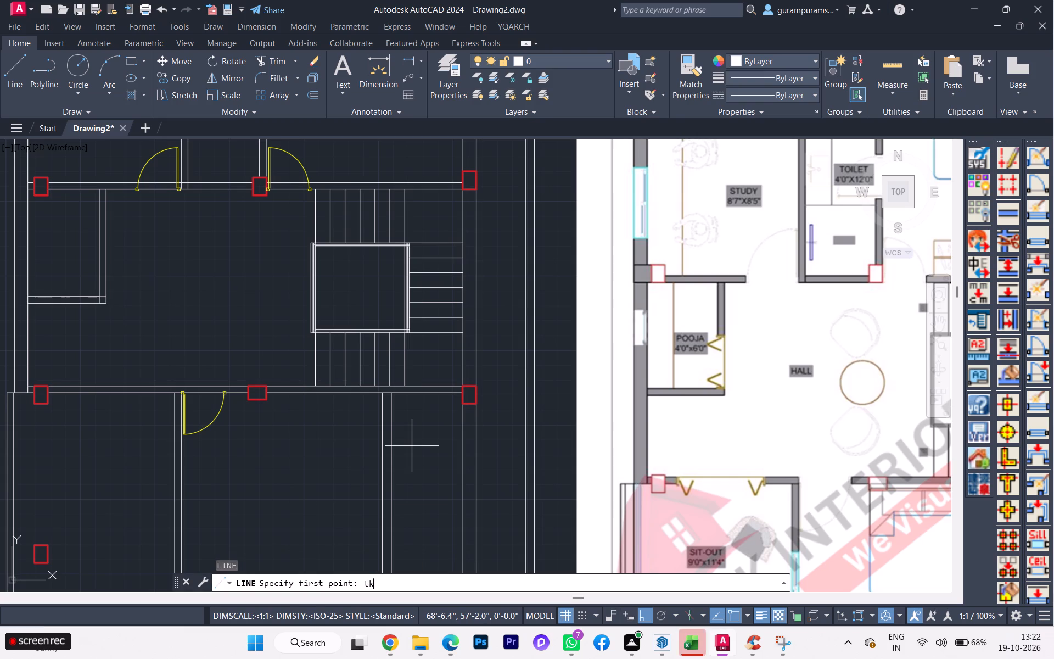
key("Return")
left_click(461, 392)
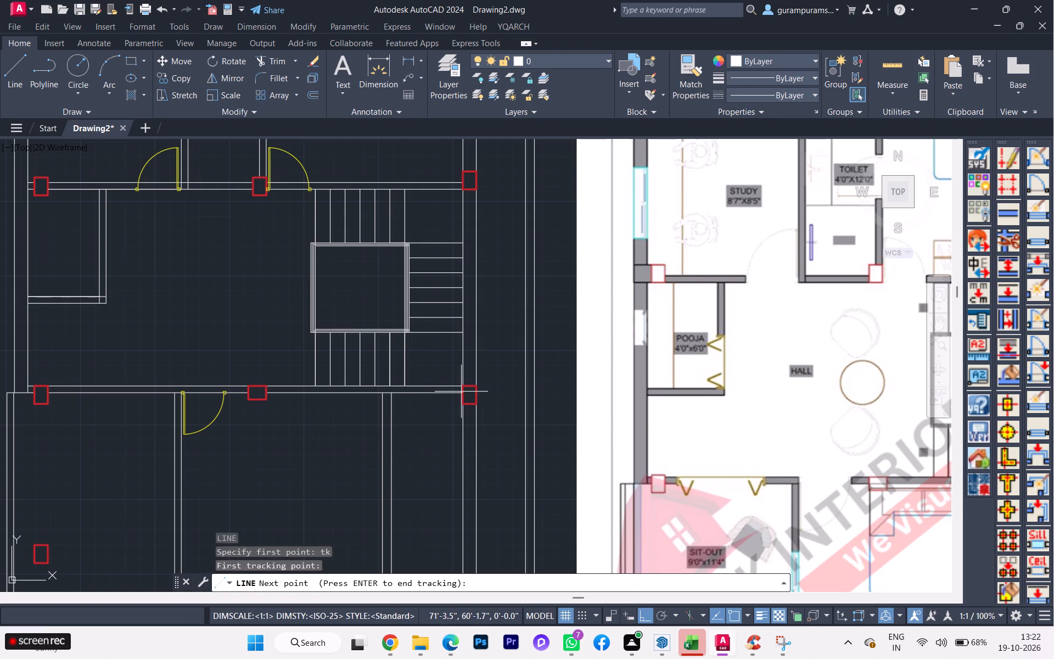
scroll(461, 401, "down", 1)
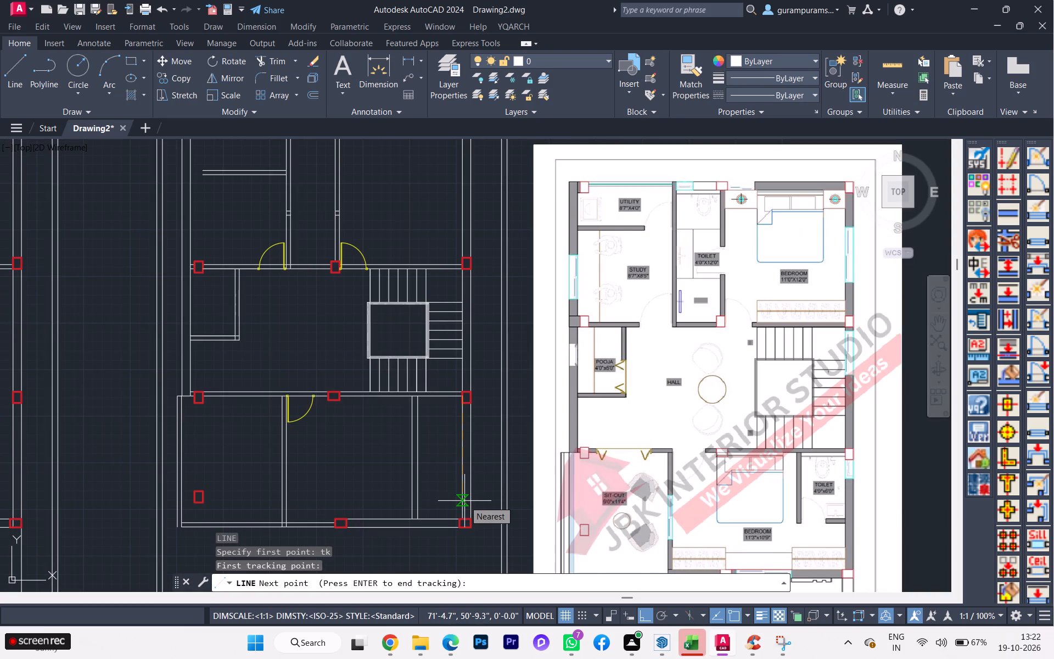
type("6'")
key("Return")
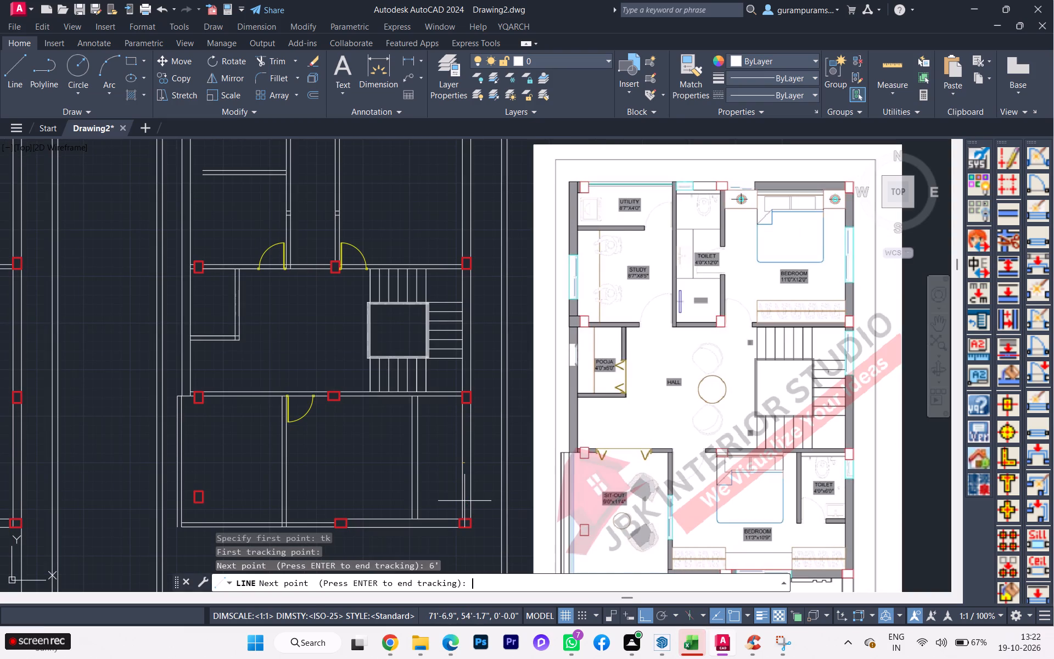
key("Return")
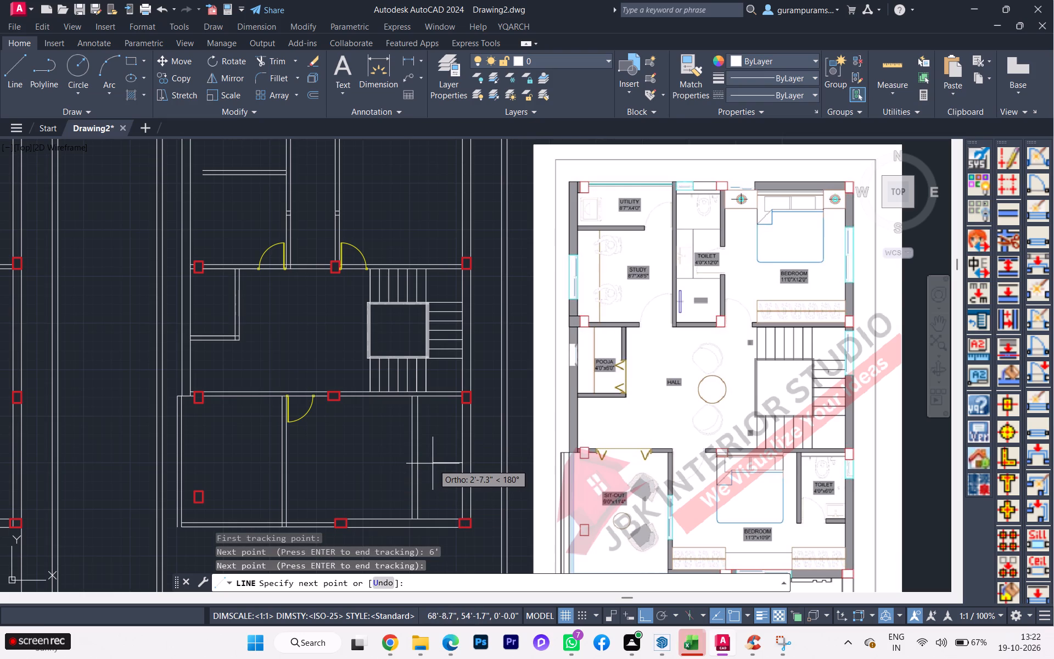
scroll(431, 465, "up", 2)
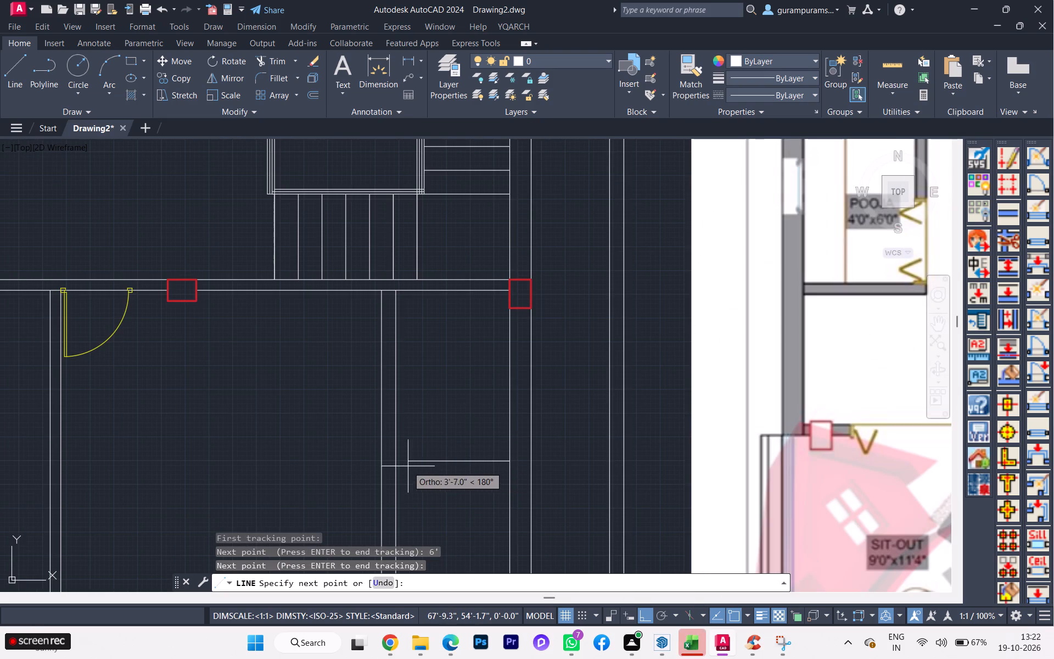
left_click(444, 461)
key("space")
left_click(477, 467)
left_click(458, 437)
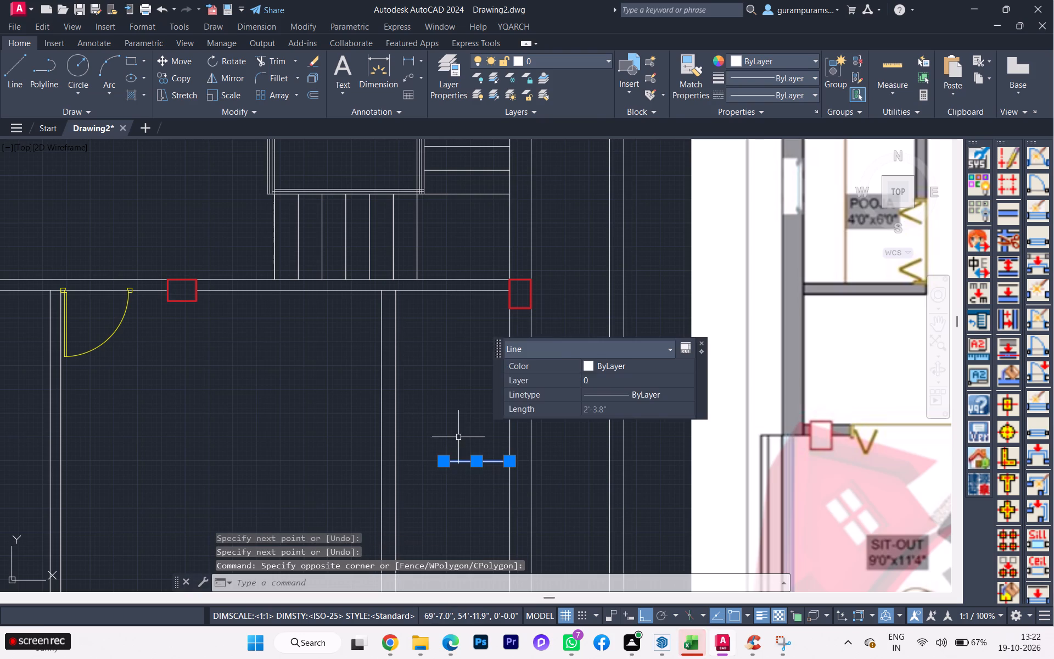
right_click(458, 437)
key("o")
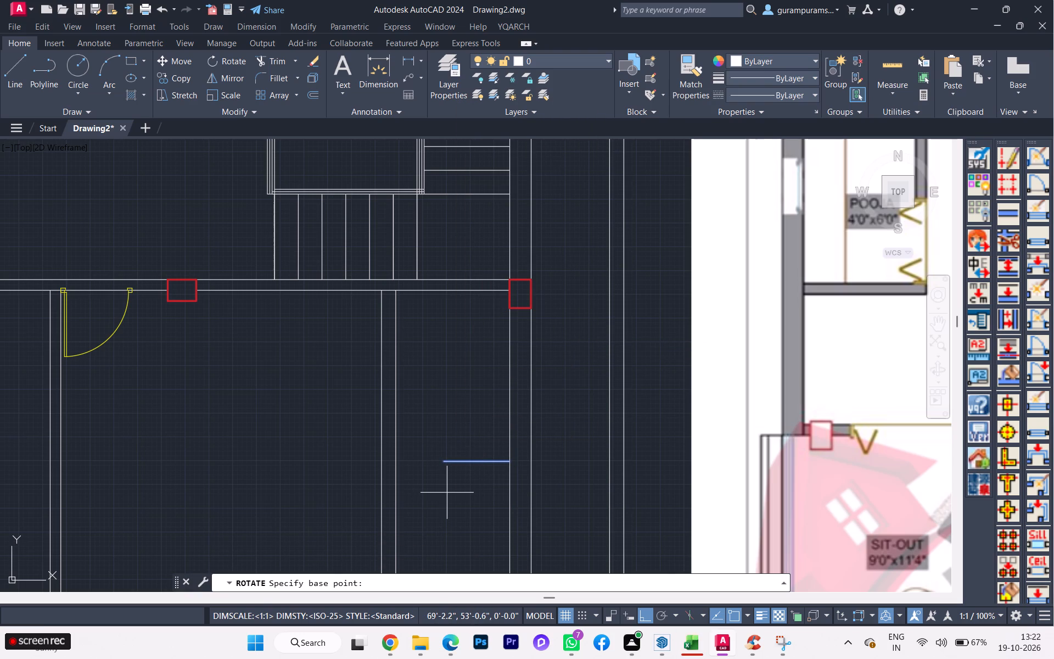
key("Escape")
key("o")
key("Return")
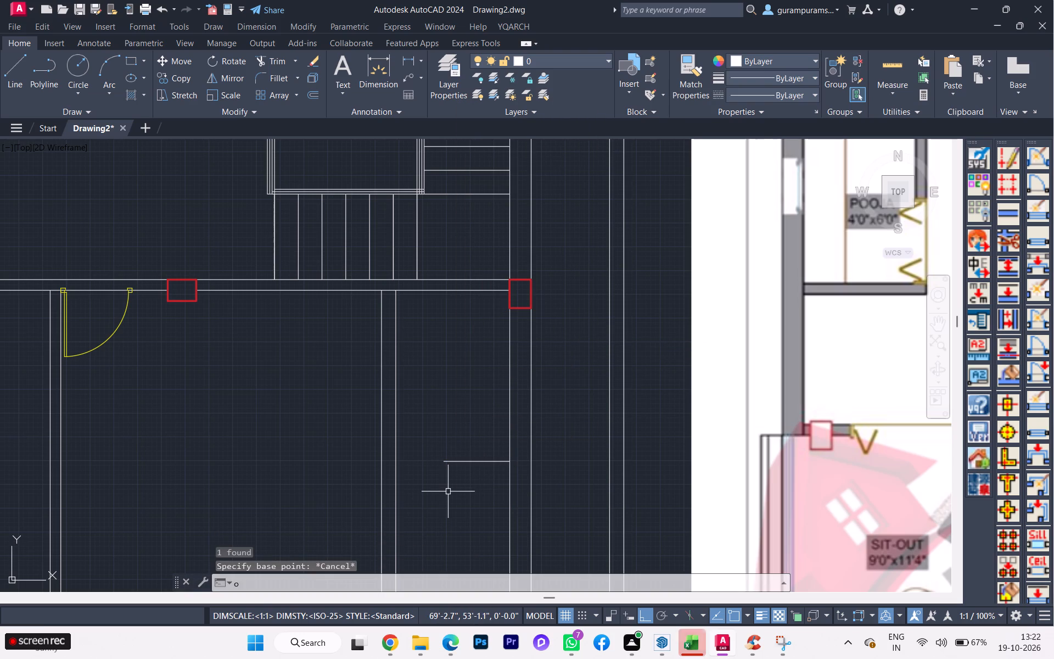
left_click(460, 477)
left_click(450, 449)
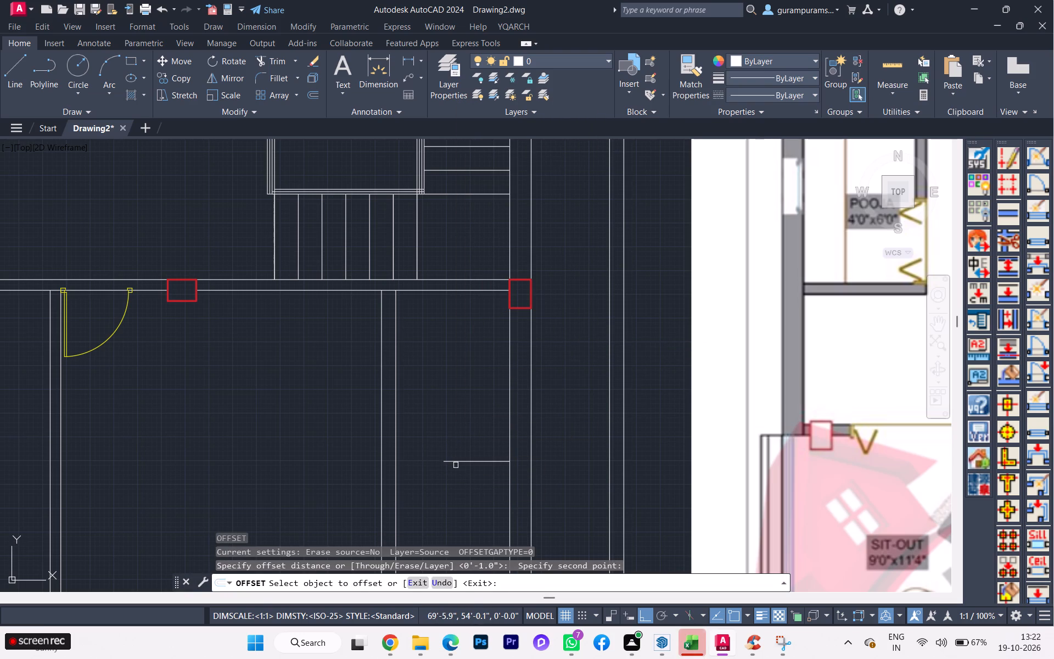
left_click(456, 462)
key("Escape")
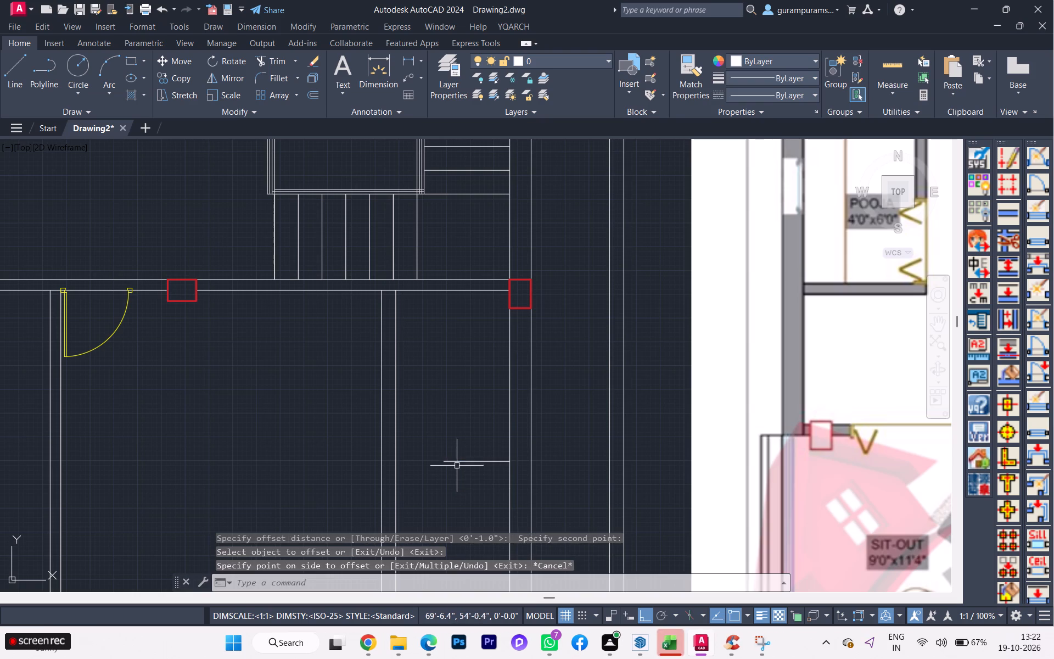
Offset the short horizontal toilet wall line 4.5" downward to form the wall's second face.
left_click(457, 463)
key("o")
key("Return")
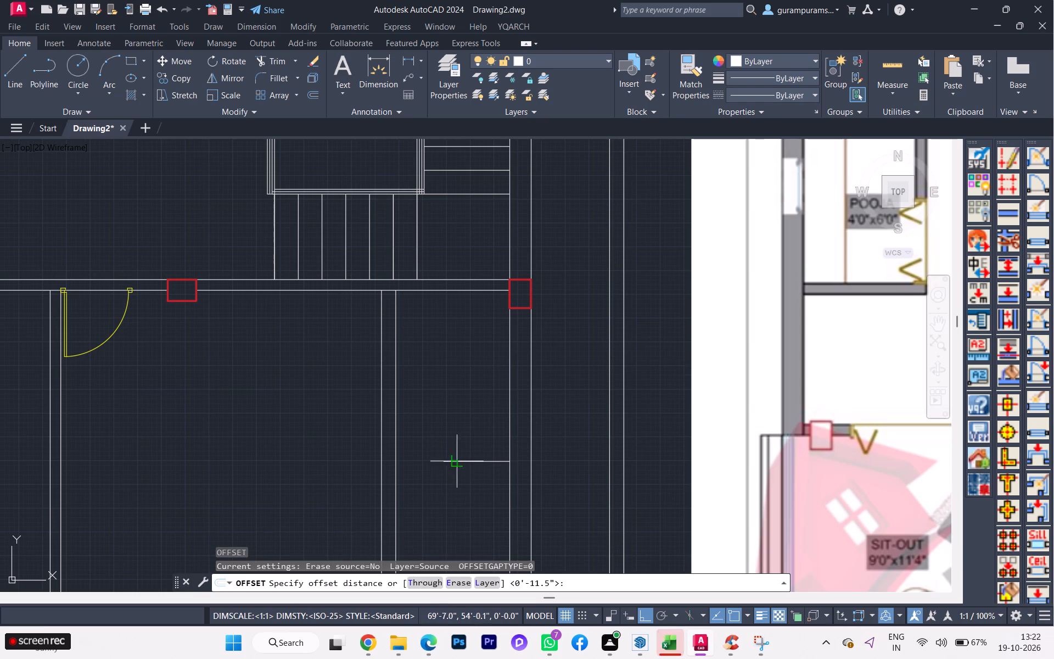
left_click(459, 463)
type("4.5")
key("Return")
left_click(462, 482)
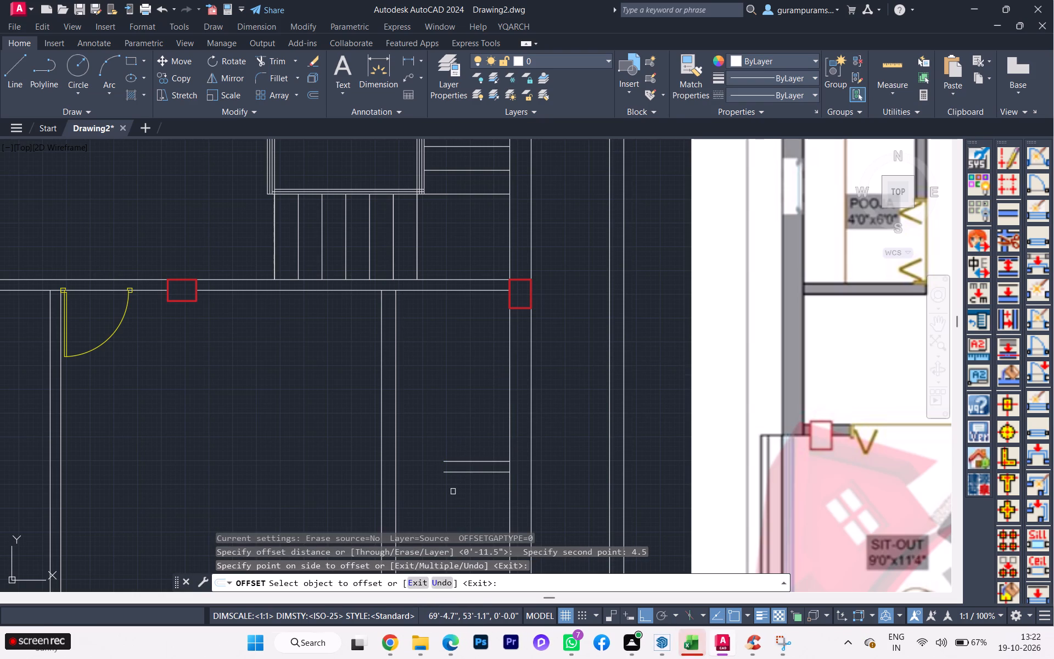
key("space")
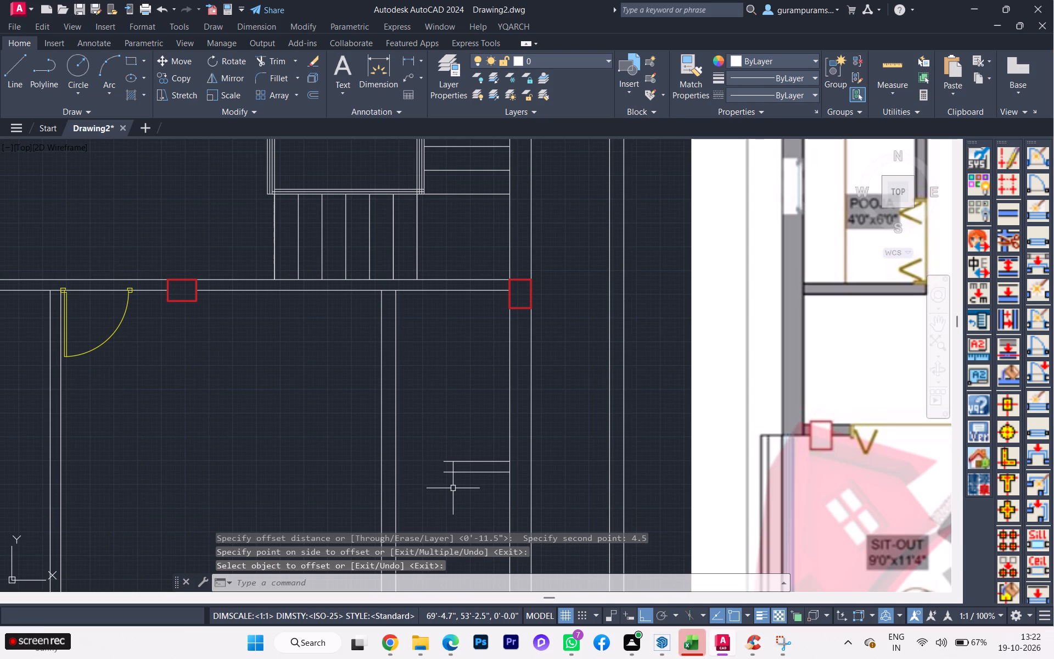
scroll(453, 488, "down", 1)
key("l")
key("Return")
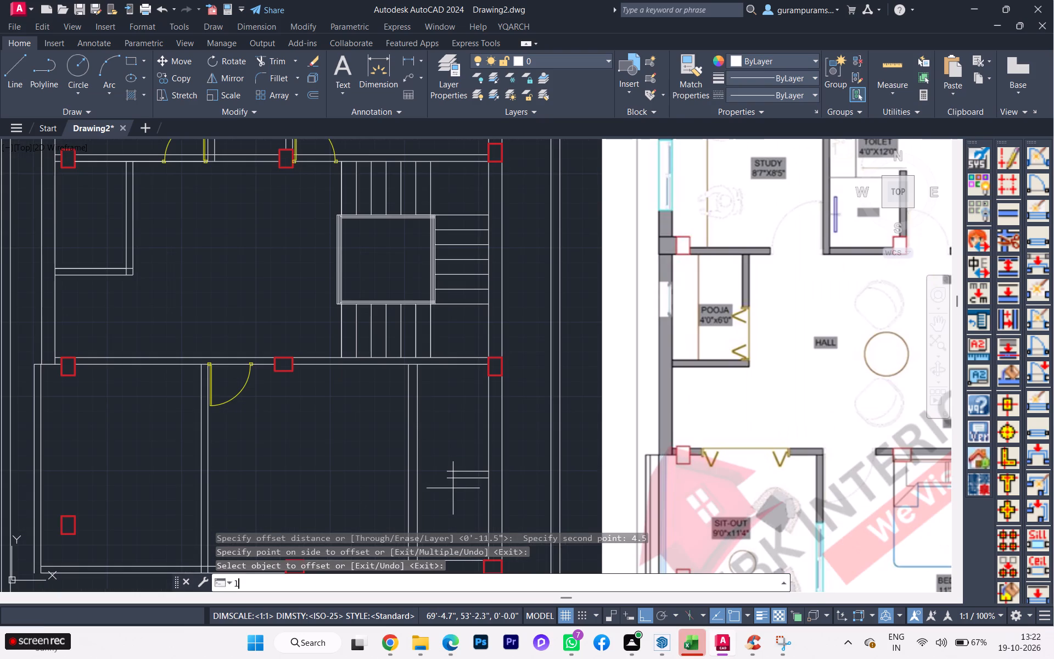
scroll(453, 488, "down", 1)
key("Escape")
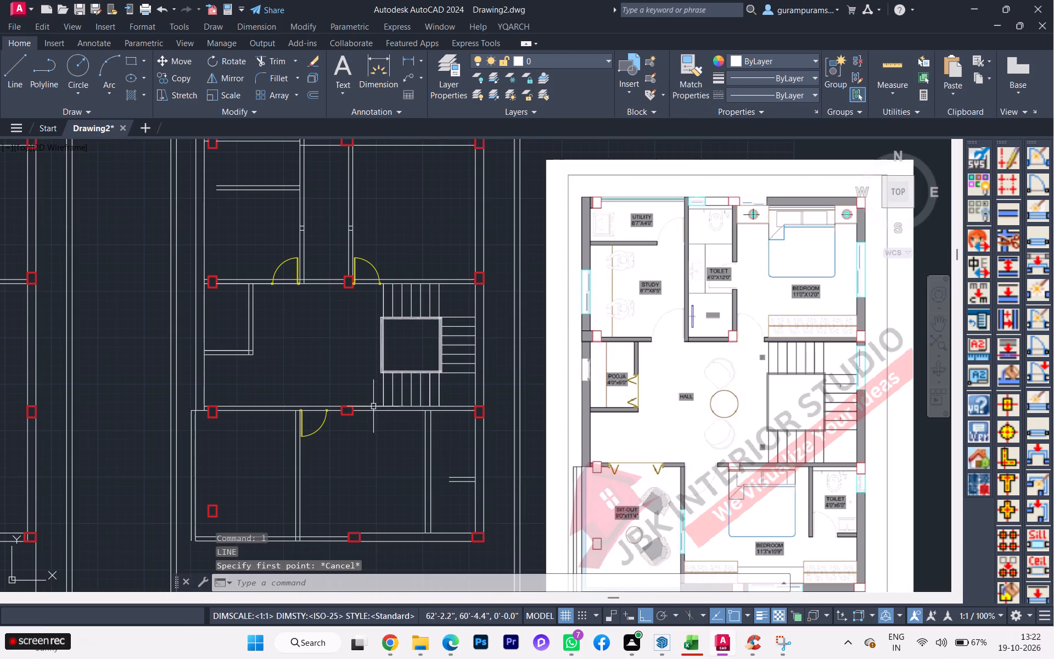
Insert a 2' YQArch door between the lower toilet's partition and the short wall, hinged at the partition and opening upward.
key("a")
key("d")
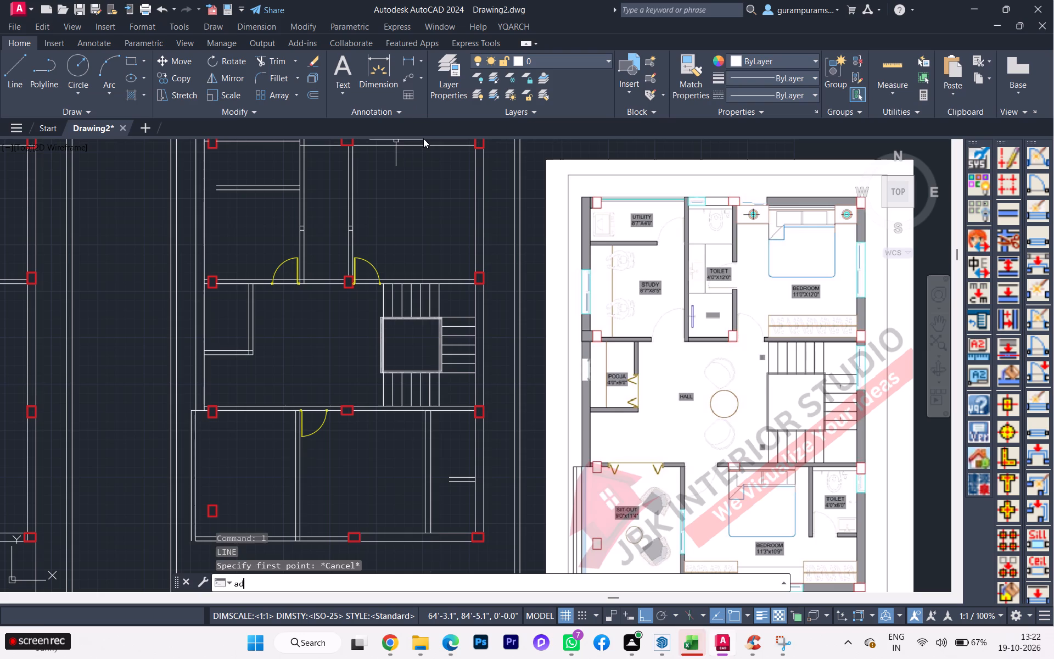
key("2")
key("Return")
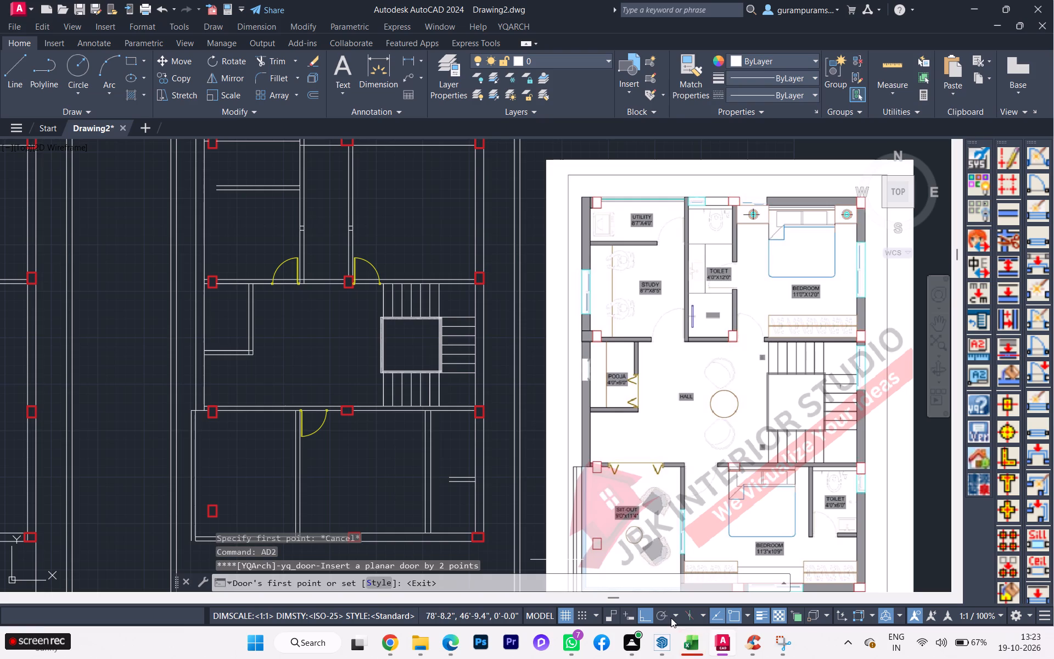
scroll(440, 512, "up", 3)
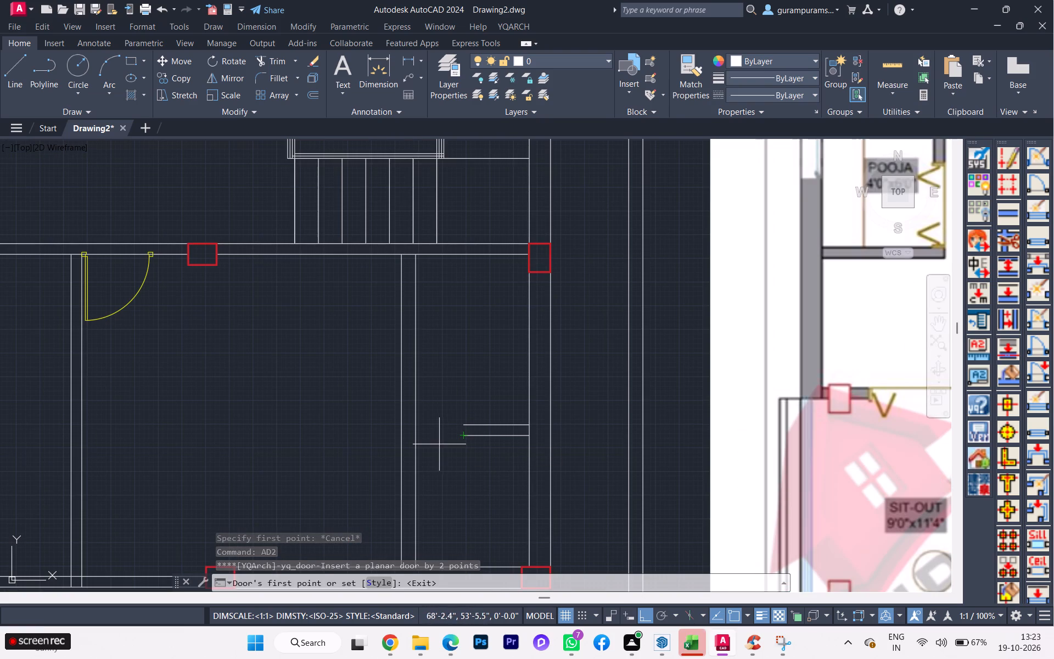
left_click(415, 435)
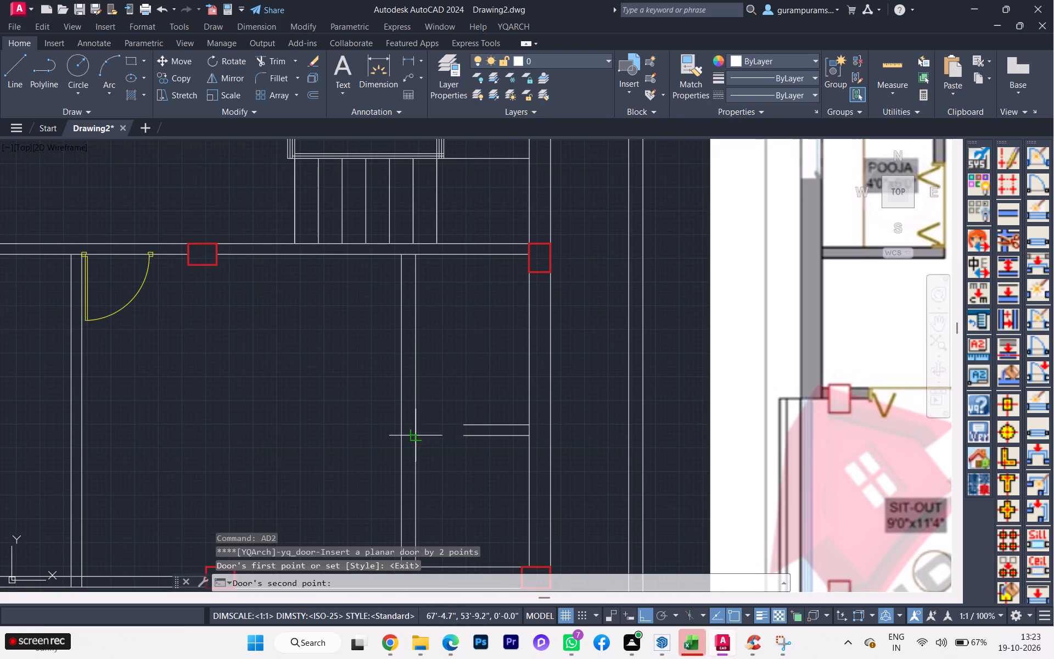
type("2'")
key("Return")
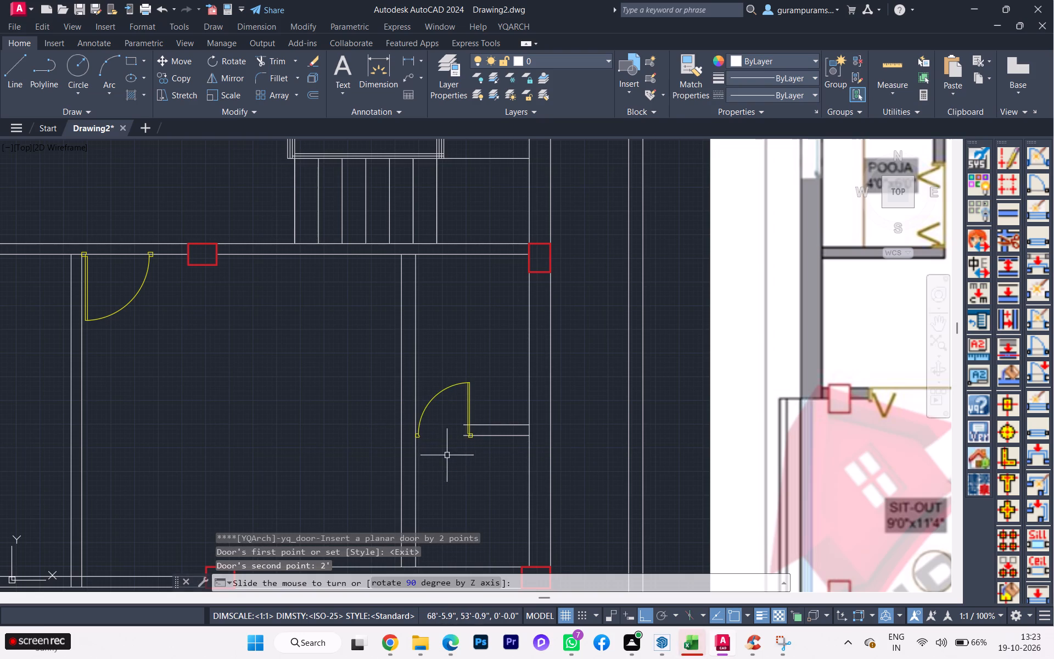
left_click(416, 441)
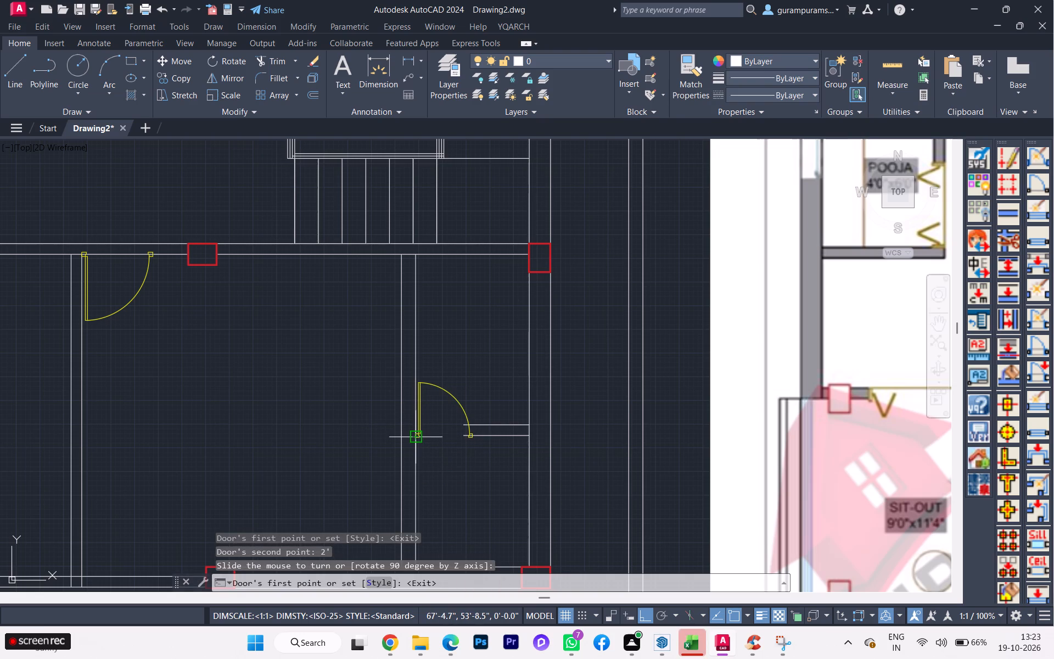
key("Escape")
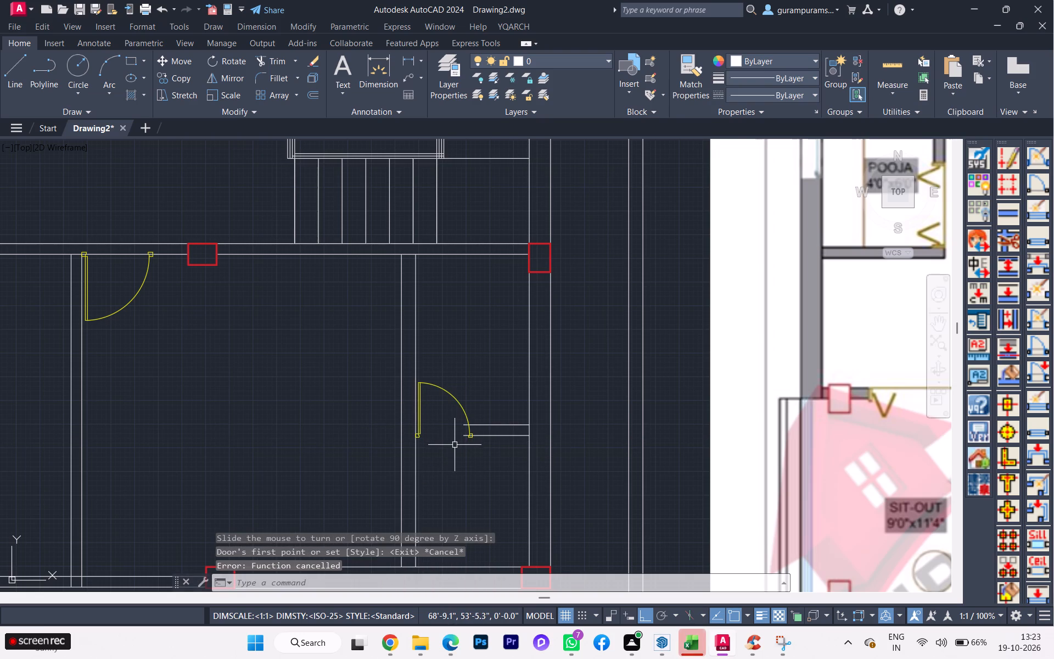
Draw a vertical line closing the short toilet wall's end, from the door's jamb on the lower face to the upper face.
scroll(452, 449, "down", 1)
scroll(461, 448, "up", 5)
scroll(464, 437, "down", 1)
scroll(464, 437, "up", 2)
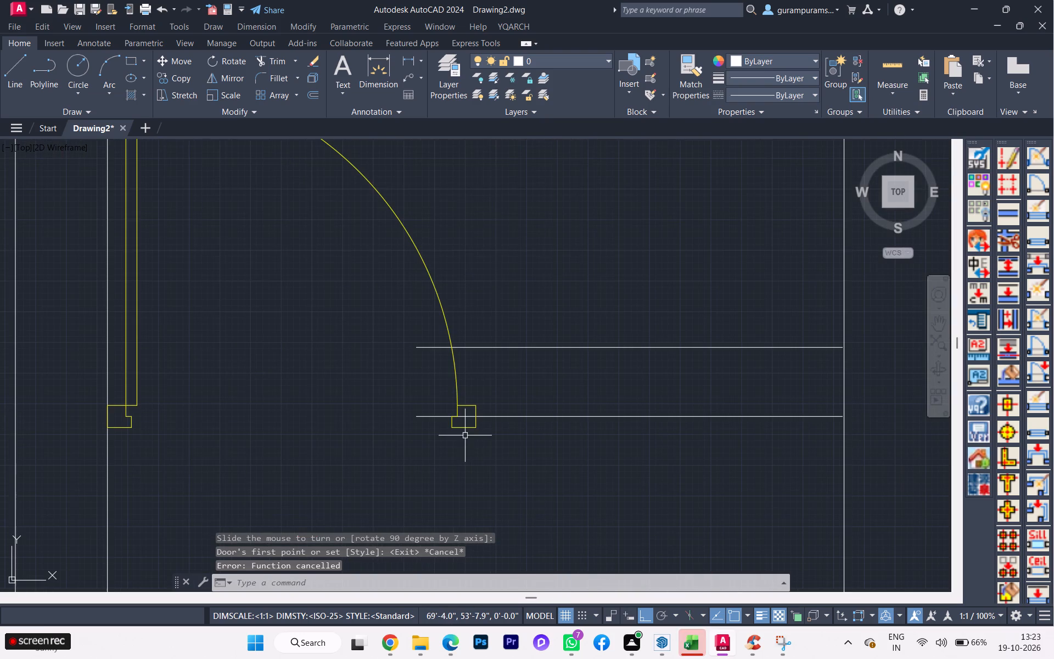
key("l")
key("Return")
scroll(477, 420, "up", 1)
scroll(477, 420, "down", 2)
scroll(477, 420, "up", 1)
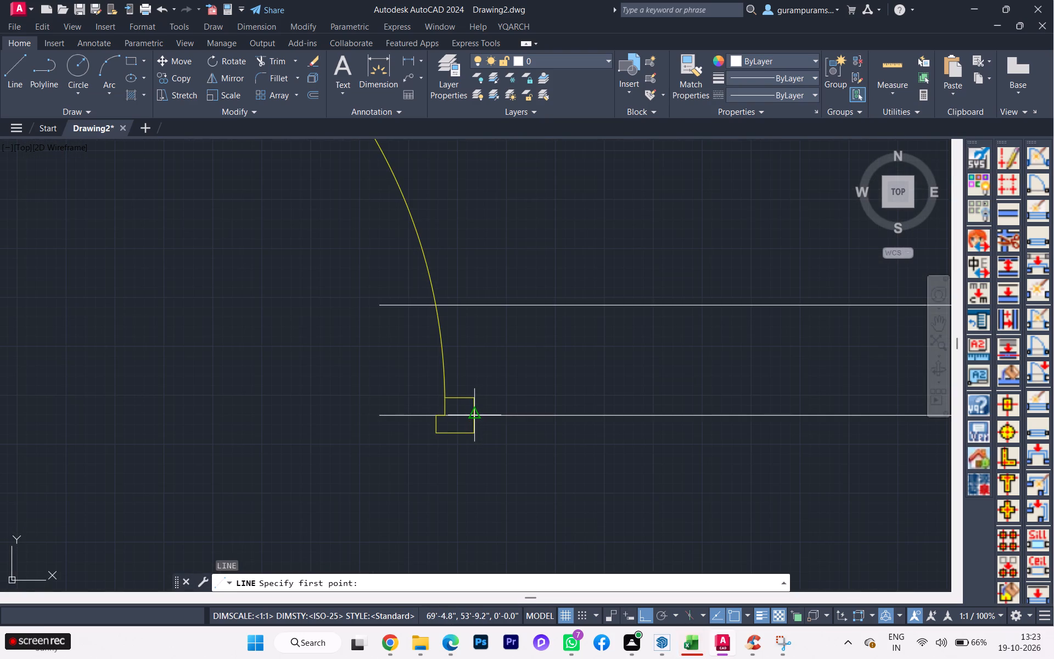
left_click(475, 415)
left_click(473, 305)
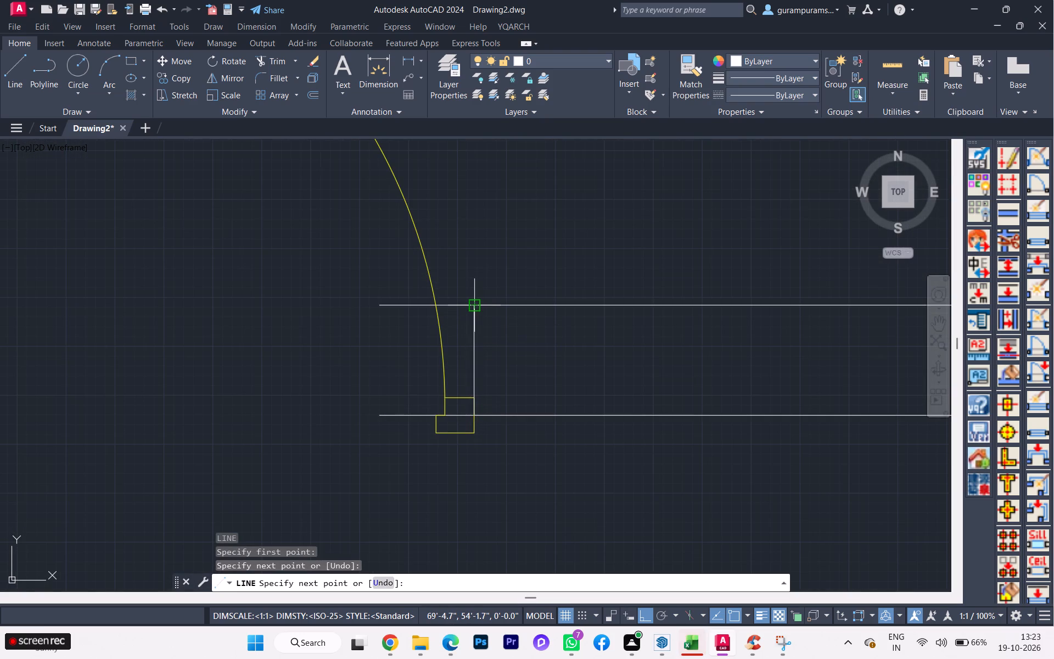
key("Escape")
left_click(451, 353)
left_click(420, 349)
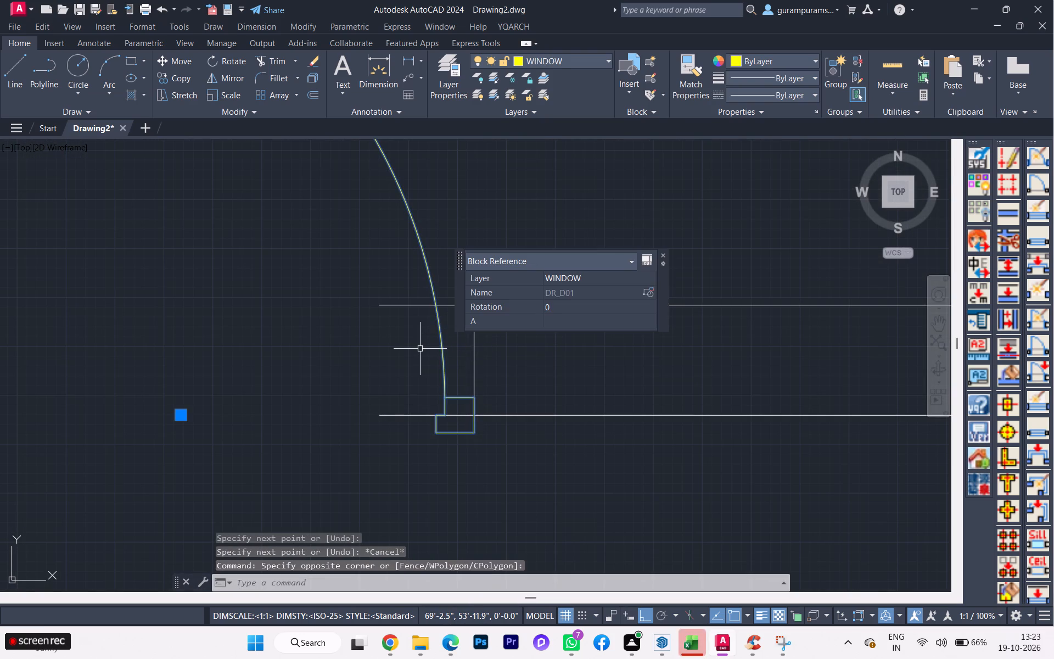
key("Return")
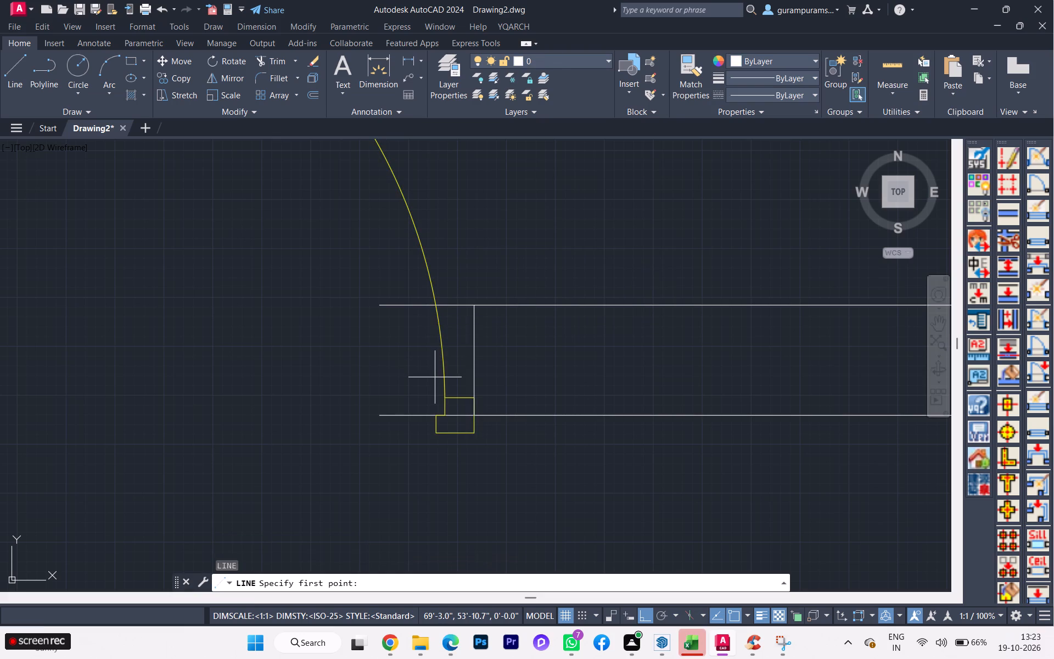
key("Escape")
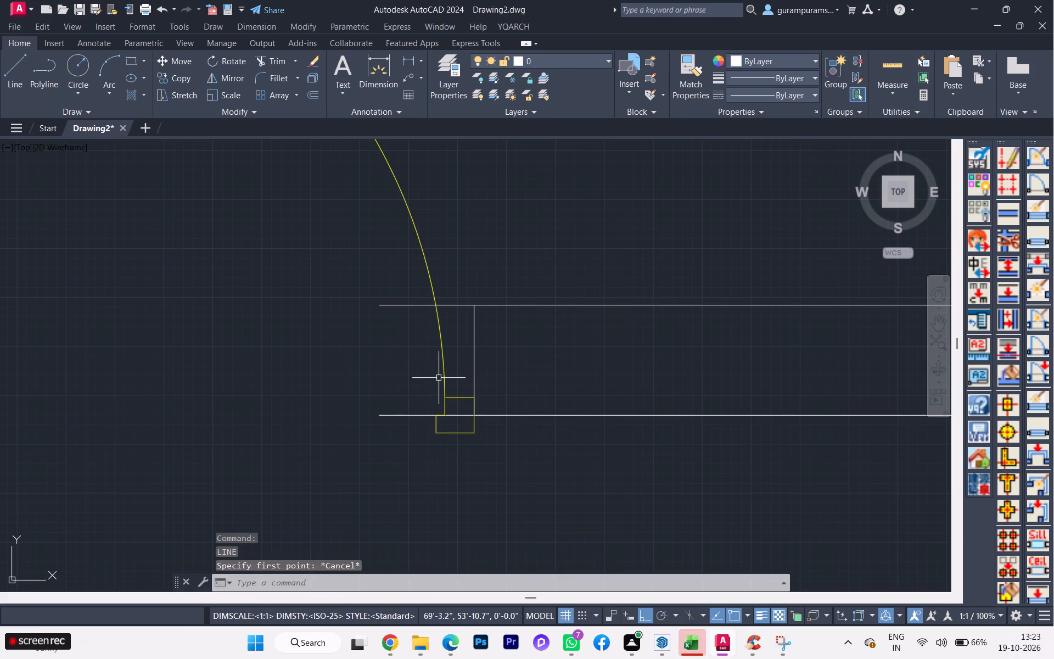
Move the toilet door up so its jamb sits at the midpoint of the short wall's closing line.
left_click(445, 369)
key("m")
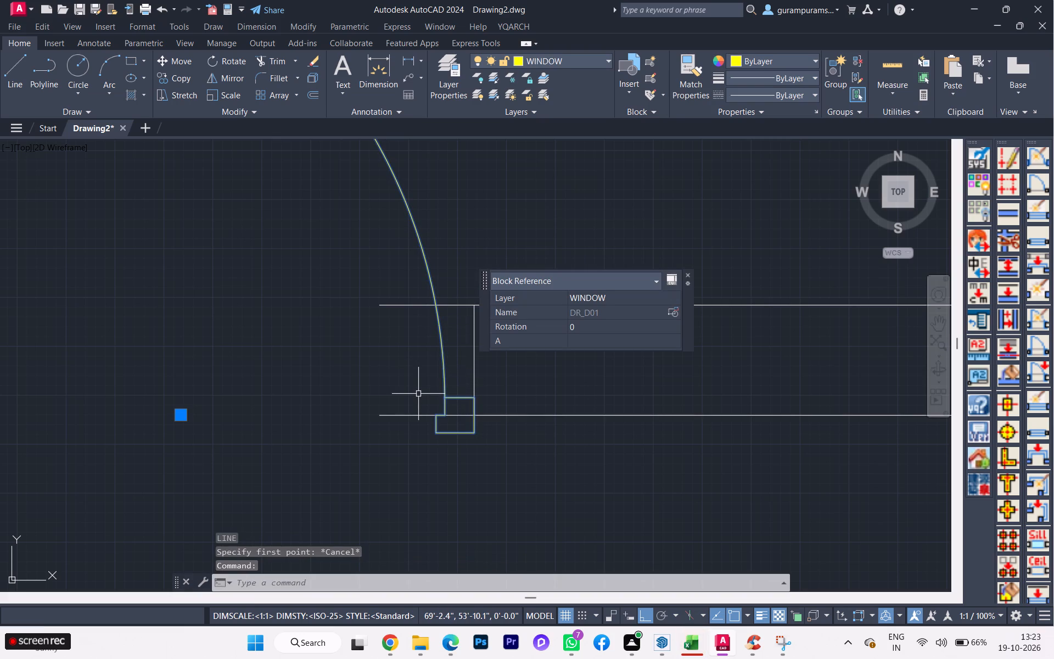
key("Return")
scroll(476, 400, "up", 2)
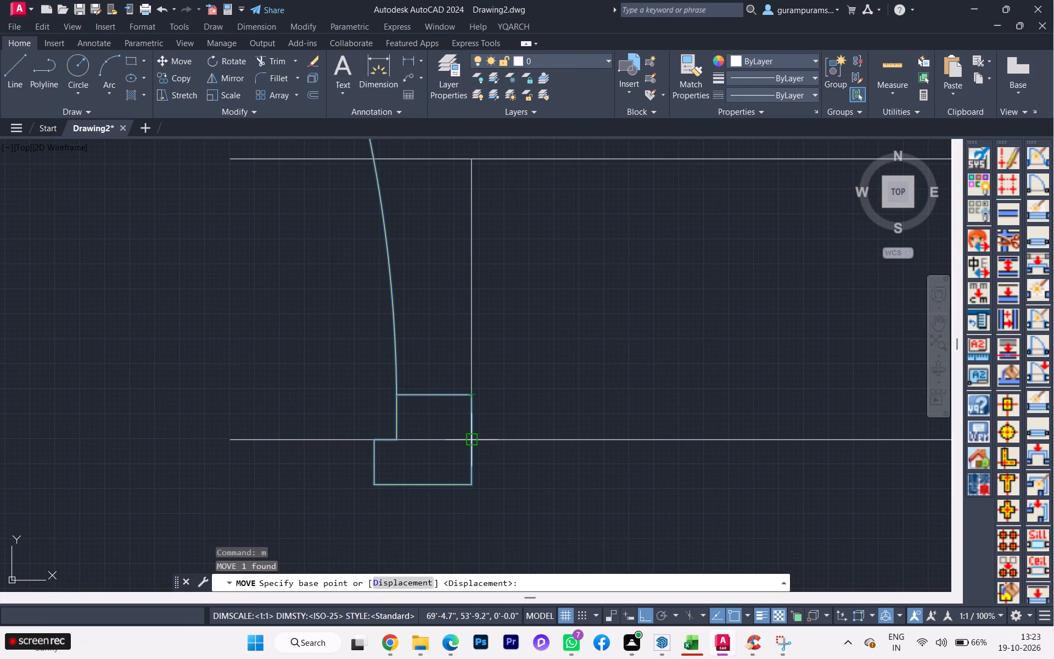
left_click(469, 436)
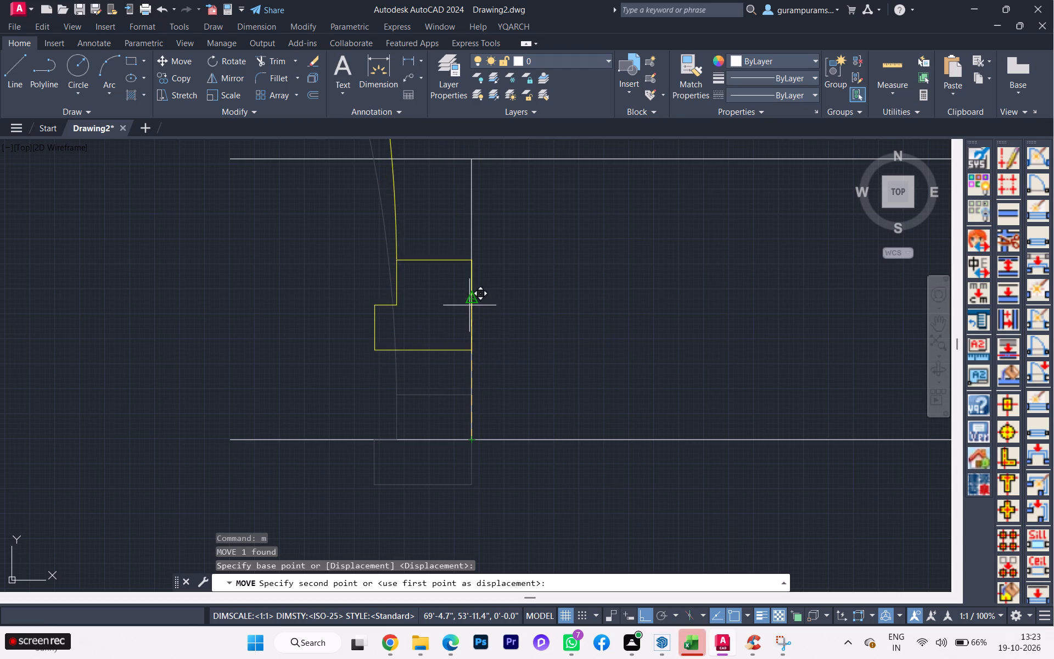
left_click(469, 305)
scroll(541, 348, "down", 4)
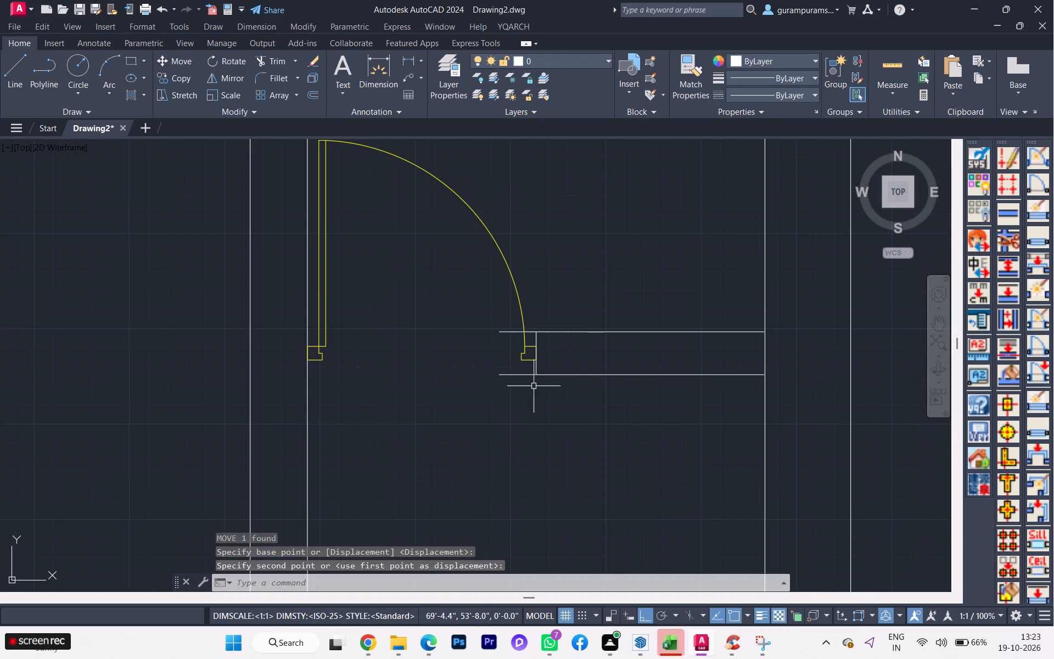
key("space")
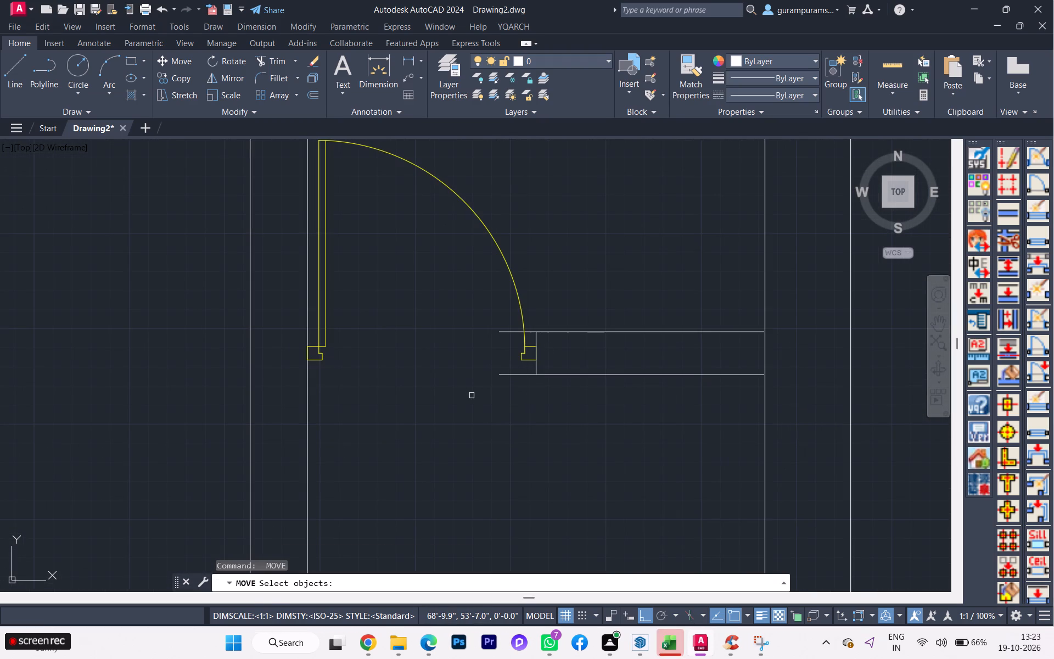
key("Escape")
Trim both toilet wall lines where they extend past the closing line into the door opening.
type("tr")
key("Return")
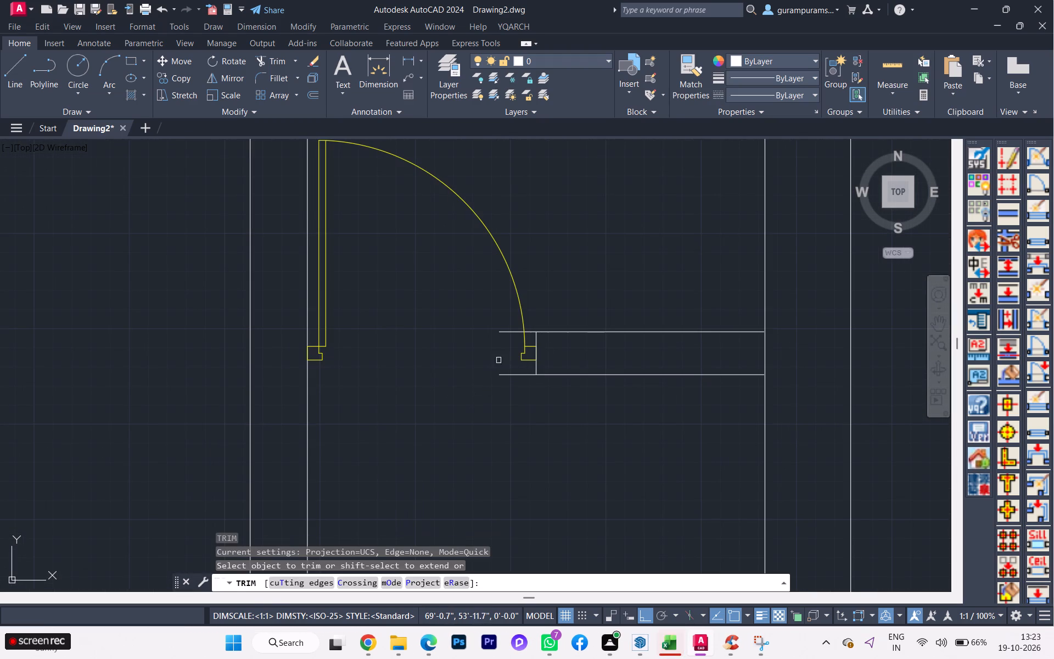
left_click(503, 335)
left_click(507, 320)
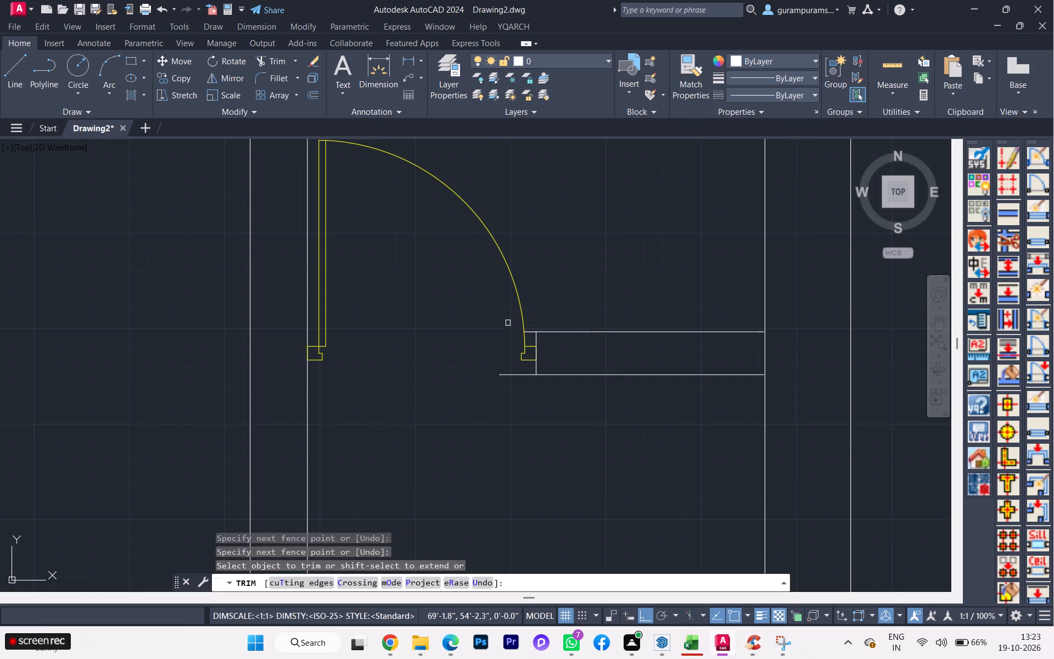
scroll(539, 338, "up", 2)
left_click(517, 317)
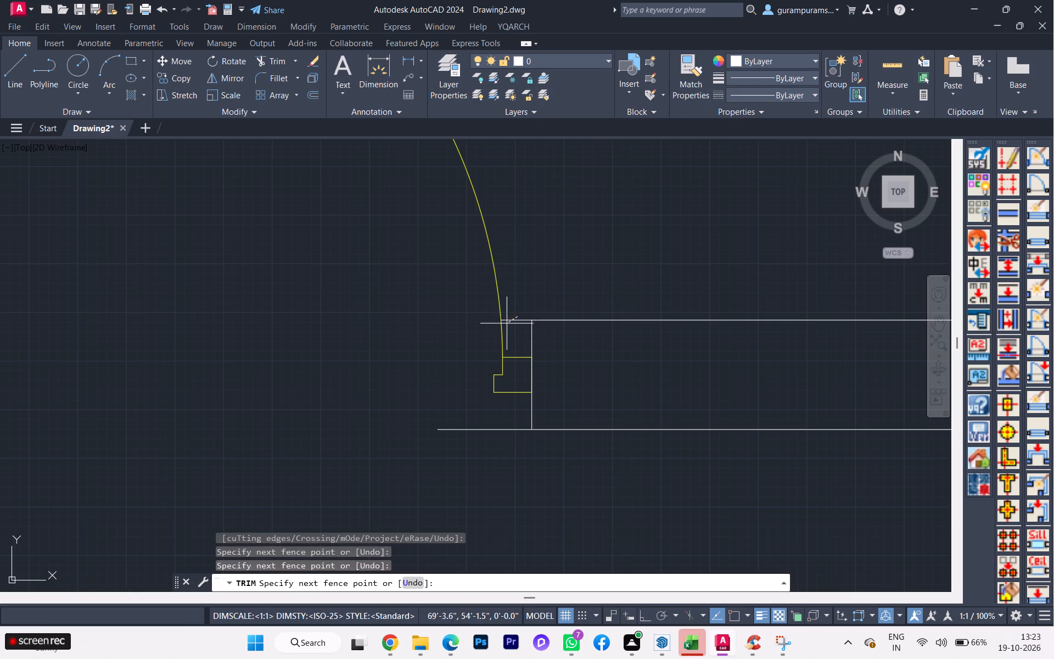
left_click(506, 324)
left_click(464, 424)
left_click(456, 442)
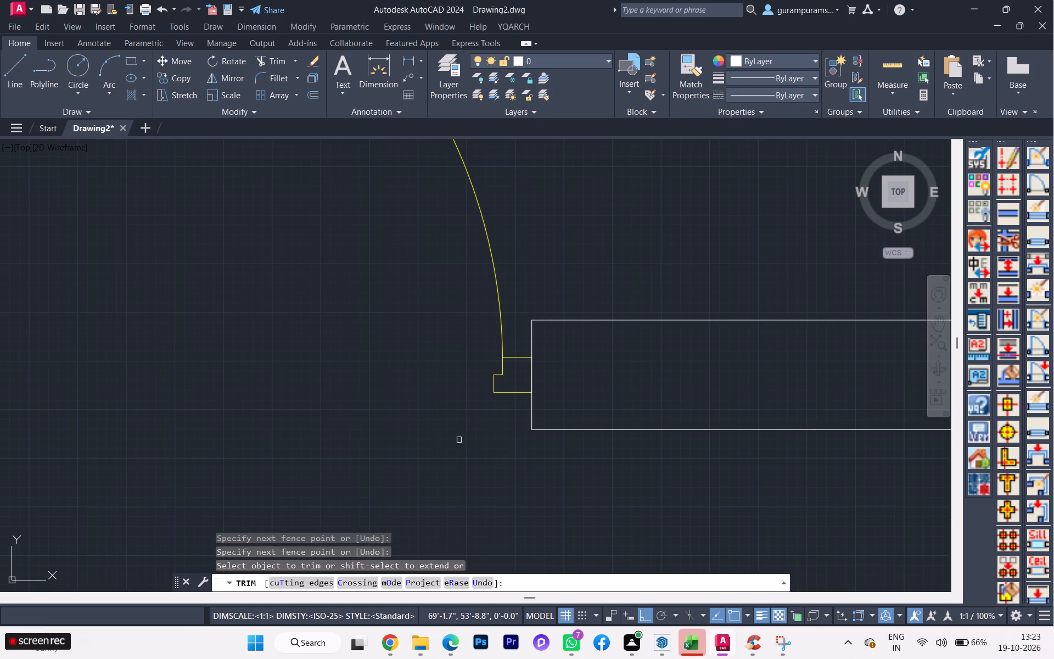
scroll(486, 444, "down", 4)
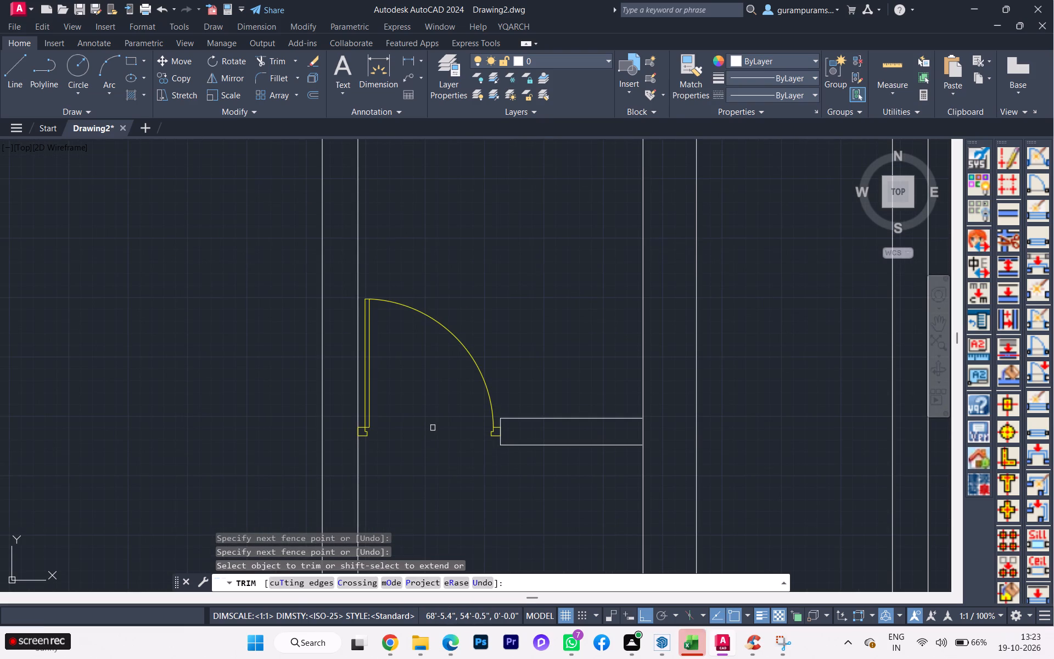
key("Escape")
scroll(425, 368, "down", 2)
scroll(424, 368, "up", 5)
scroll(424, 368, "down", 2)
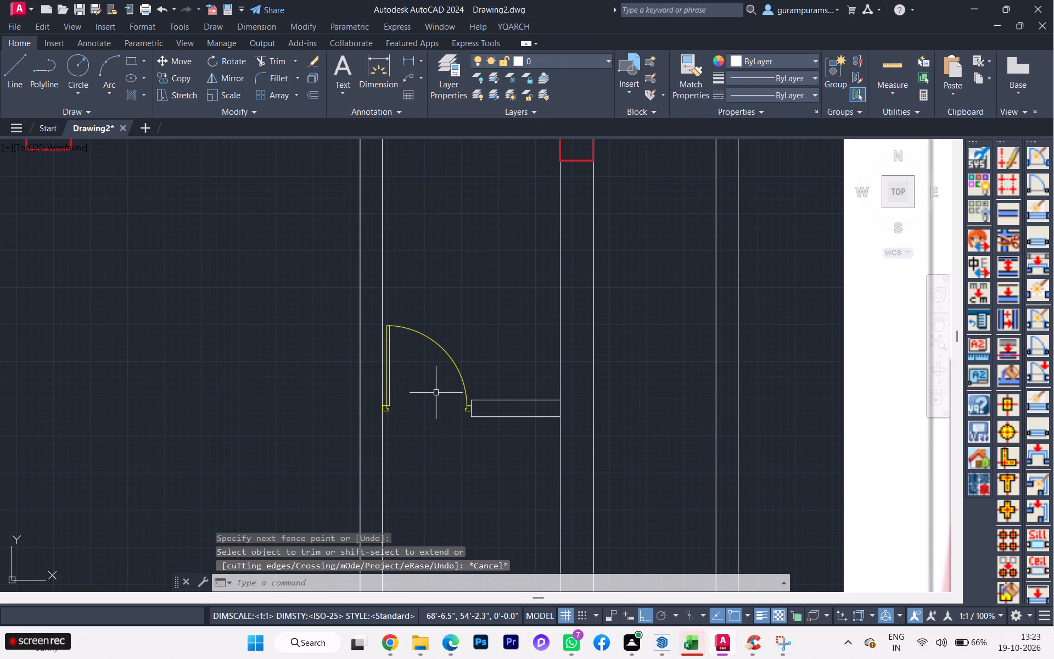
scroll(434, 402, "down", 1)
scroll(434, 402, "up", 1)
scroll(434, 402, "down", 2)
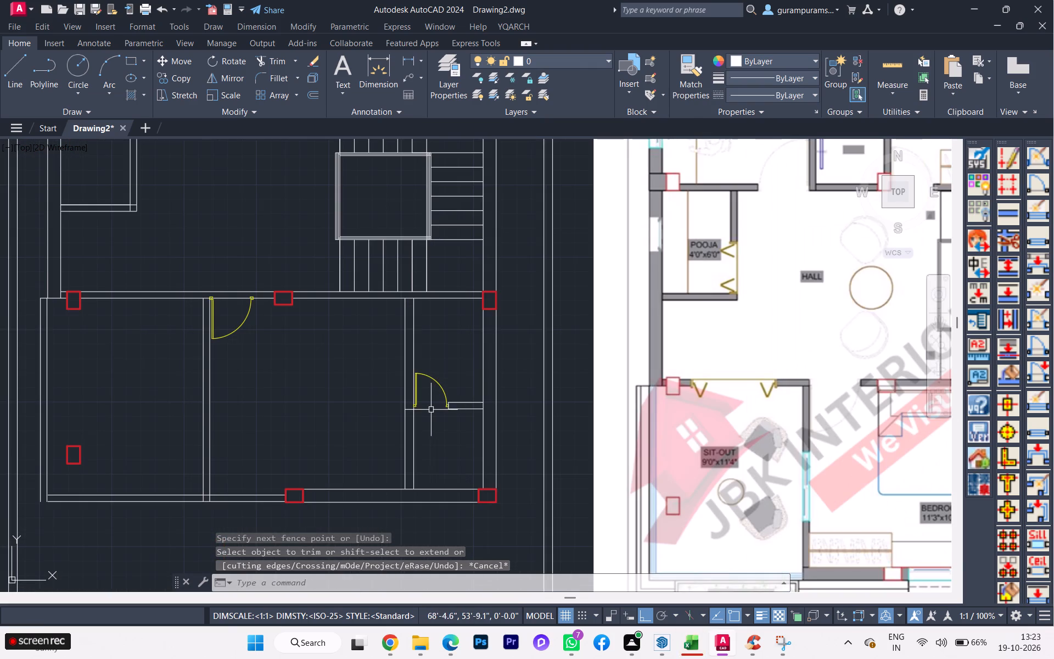
Examine the drawn first floor plan against the reference image to see which doors and wall details are still missing.
scroll(429, 414, "down", 1)
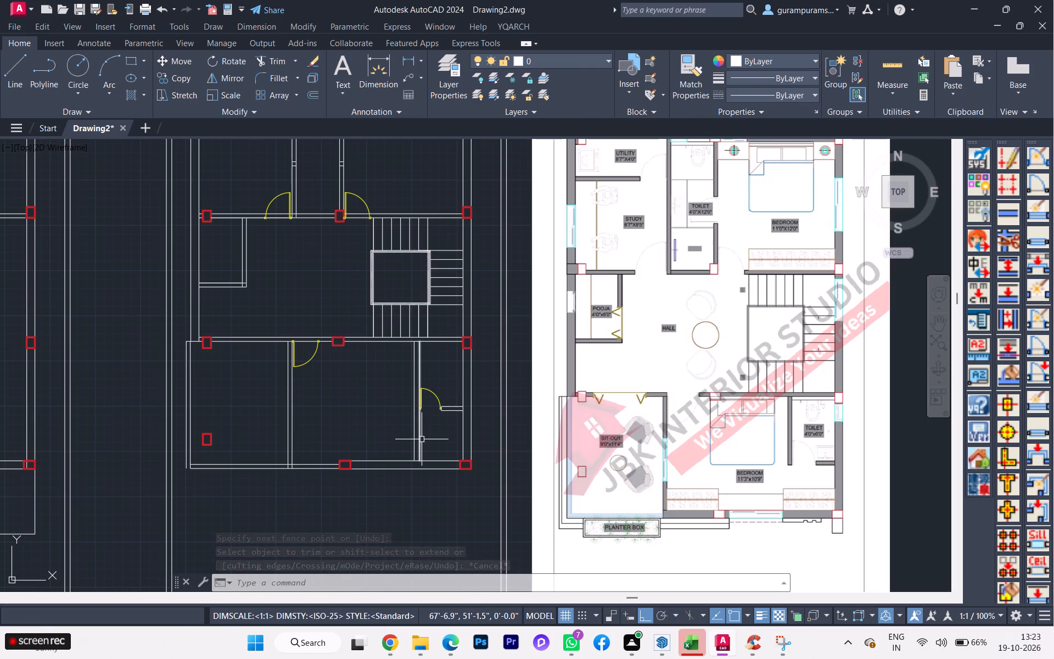
scroll(422, 439, "up", 3)
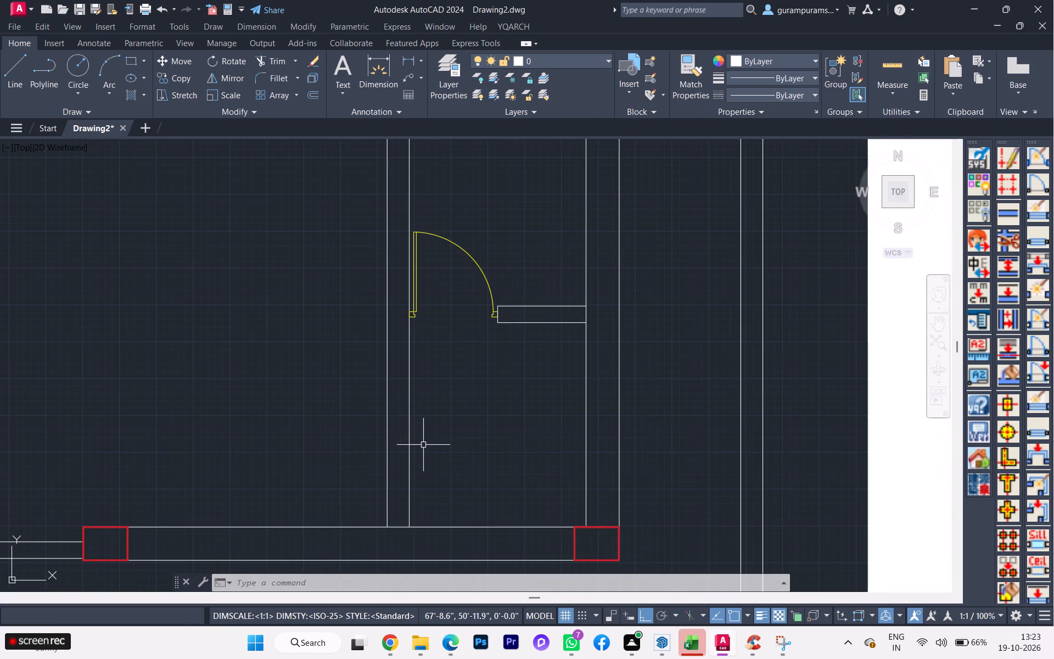
scroll(424, 446, "down", 2)
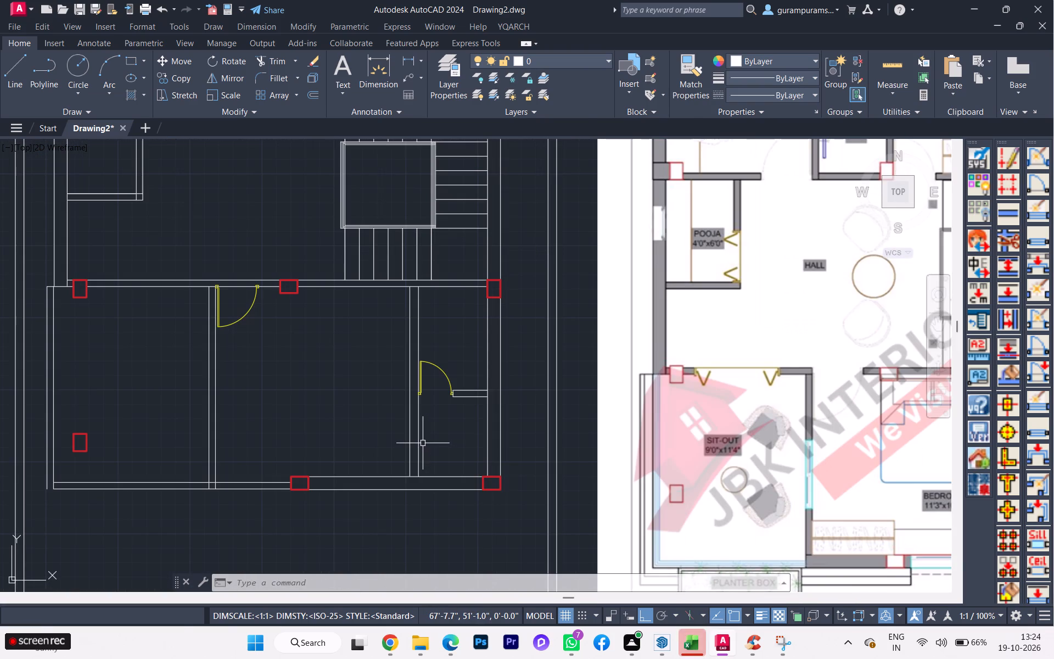
scroll(423, 443, "down", 1)
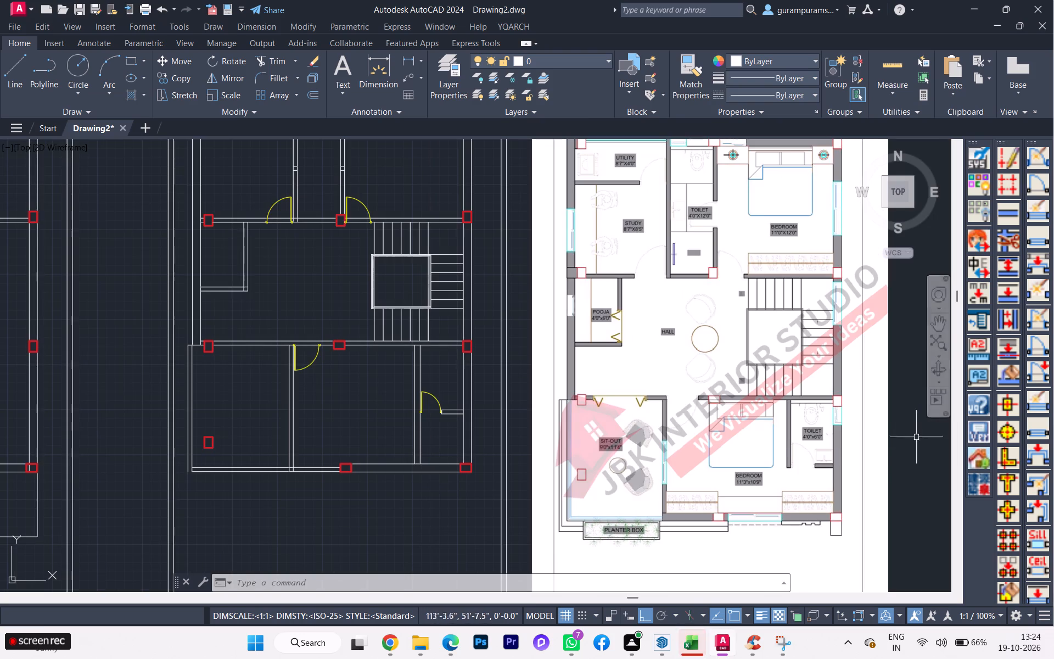
scroll(822, 457, "up", 2)
scroll(719, 438, "down", 2)
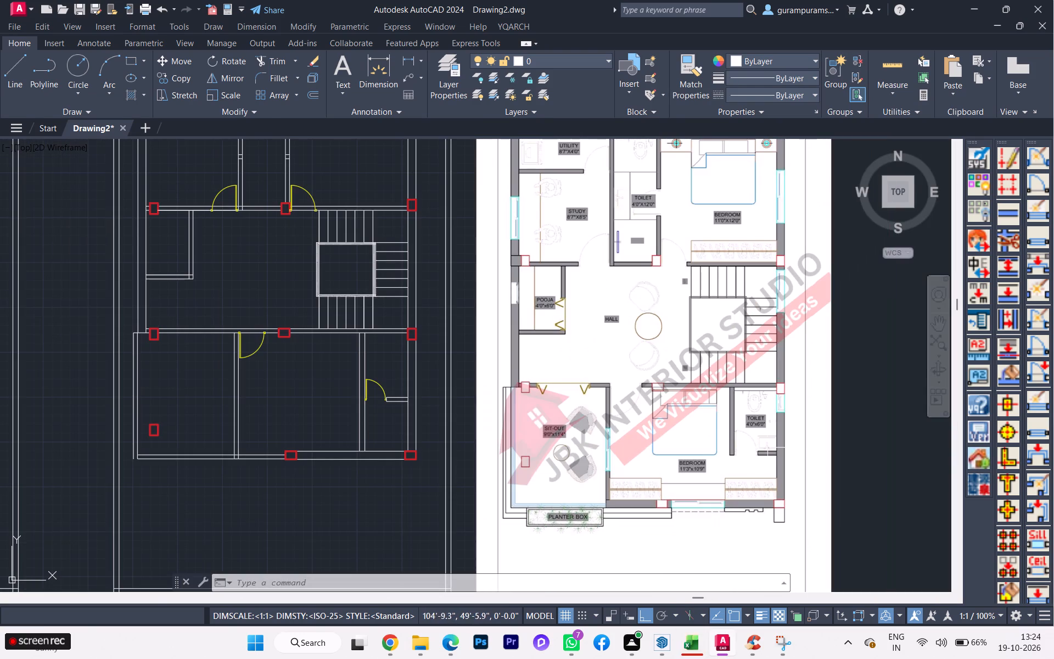
scroll(450, 393, "up", 2)
scroll(293, 411, "up", 1)
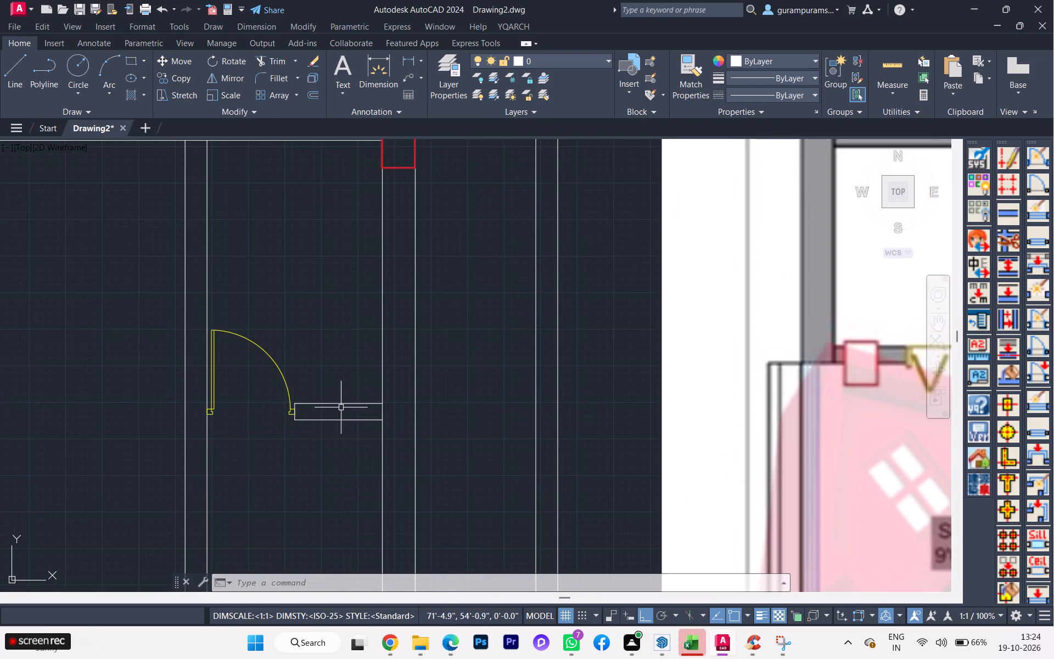
scroll(410, 411, "down", 1)
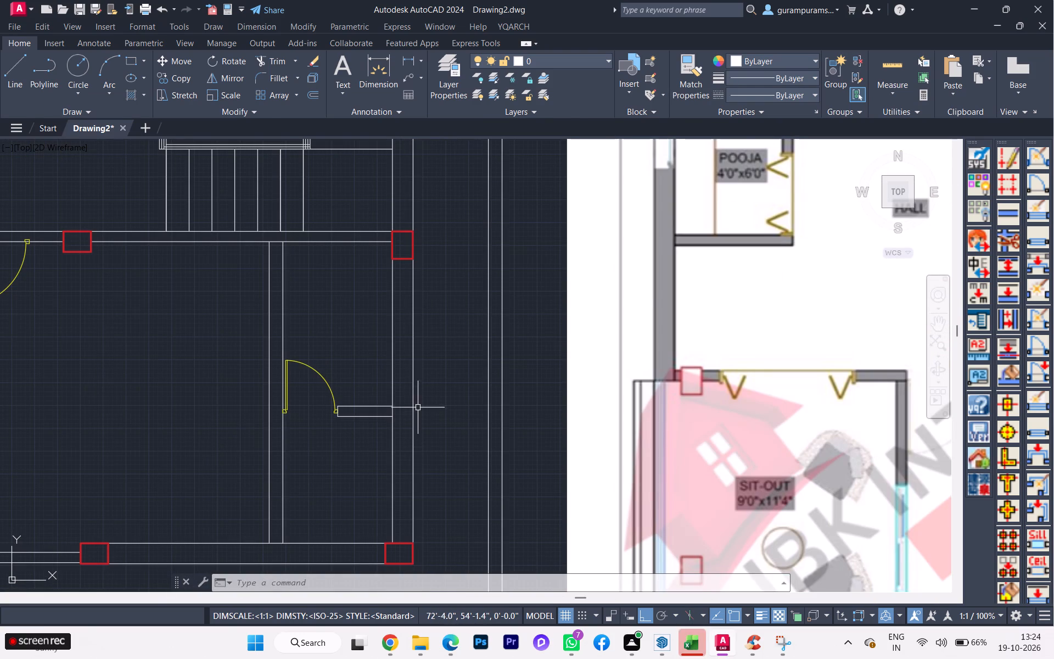
scroll(419, 407, "down", 2)
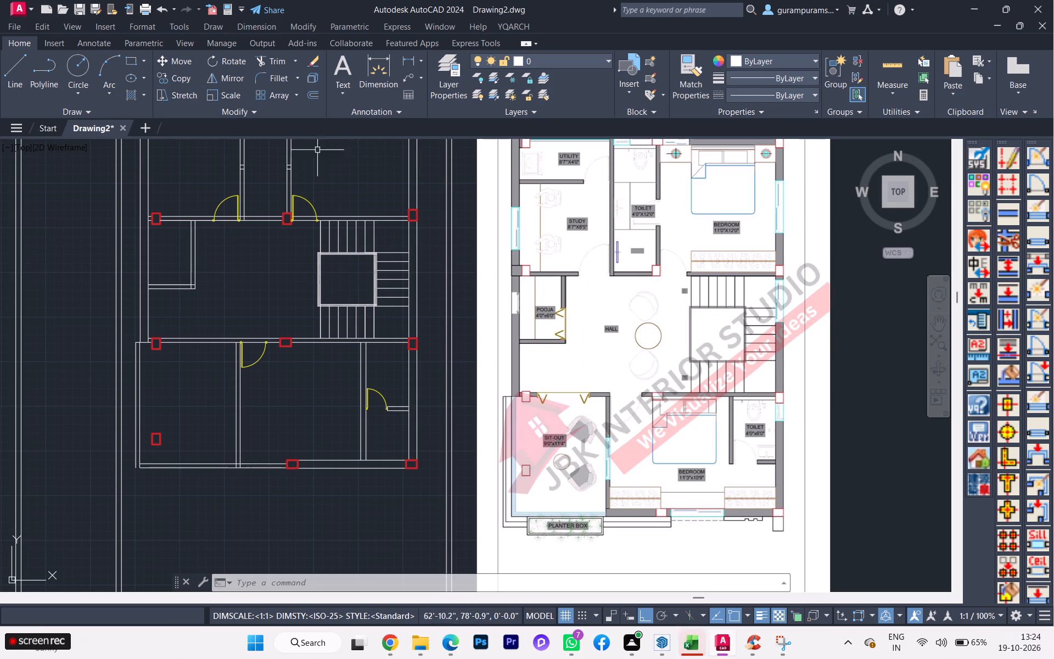
scroll(313, 176, "up", 2)
scroll(282, 205, "down", 1)
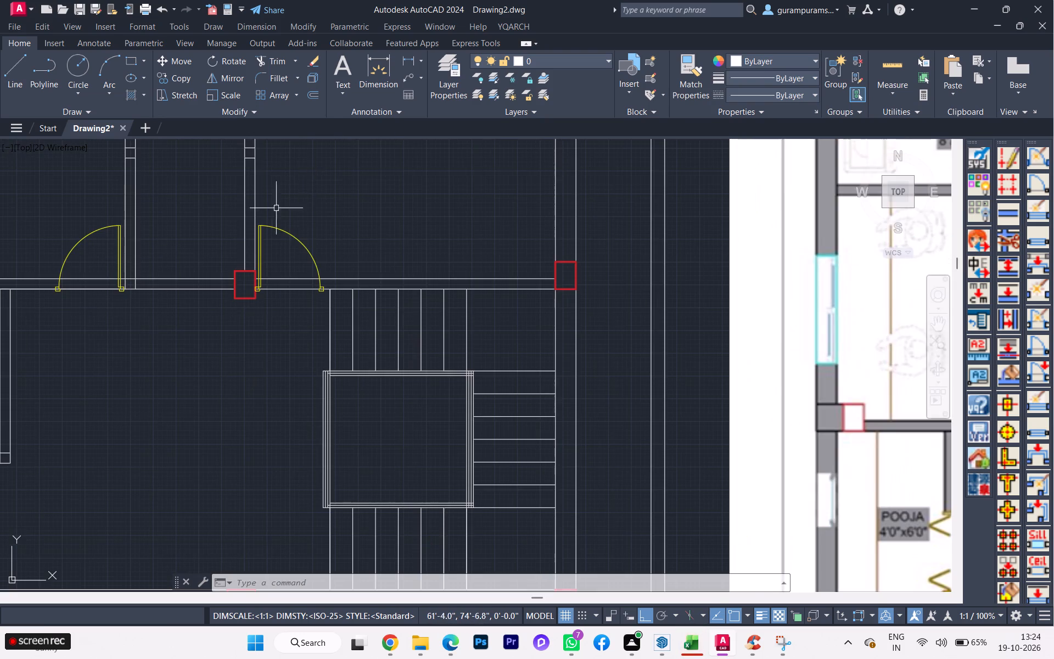
scroll(283, 205, "down", 1)
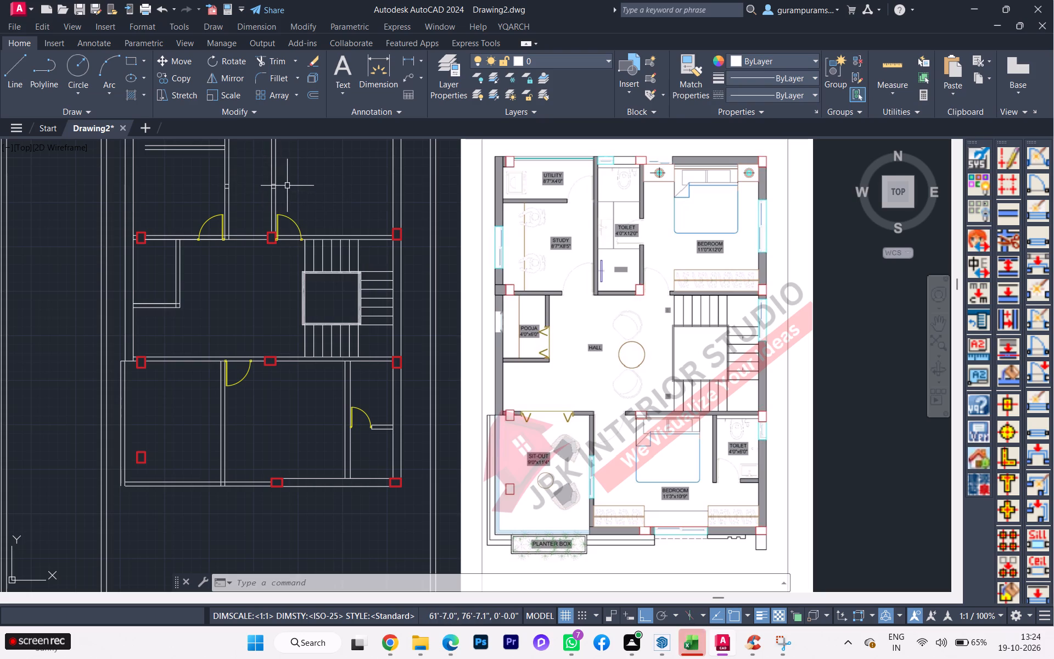
scroll(313, 181, "down", 1)
middle_click_drag(317, 187, 342, 232)
scroll(332, 210, "down", 1)
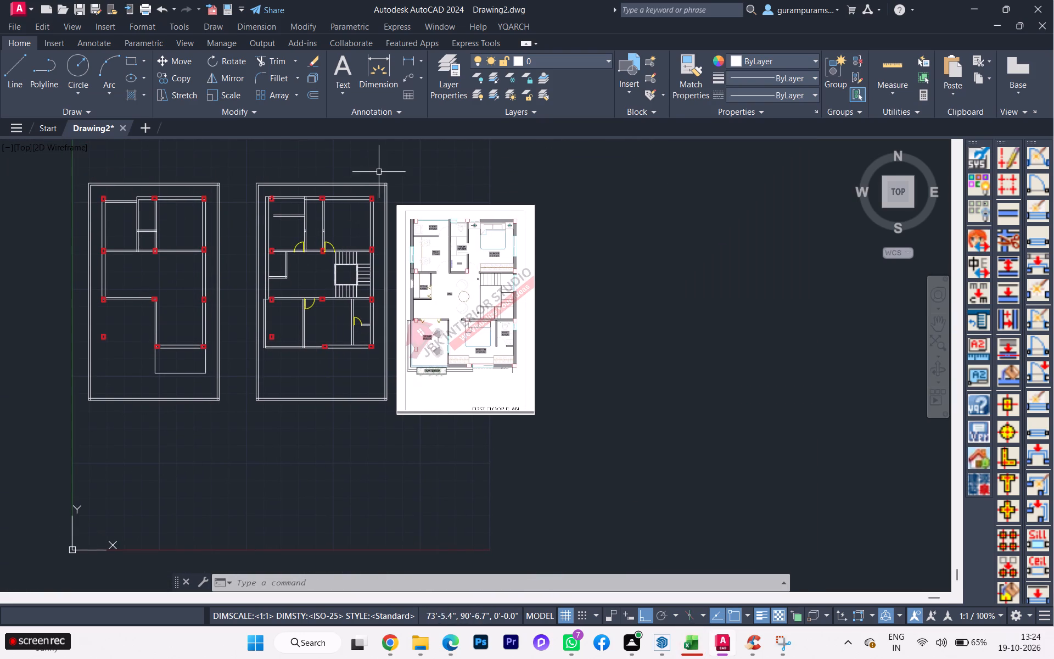
Insert a 2' YQArch door in the upper toilet's bedroom-side wall, starting upward from the upper short cross line, hinged there and opening into the toilet.
type("ad")
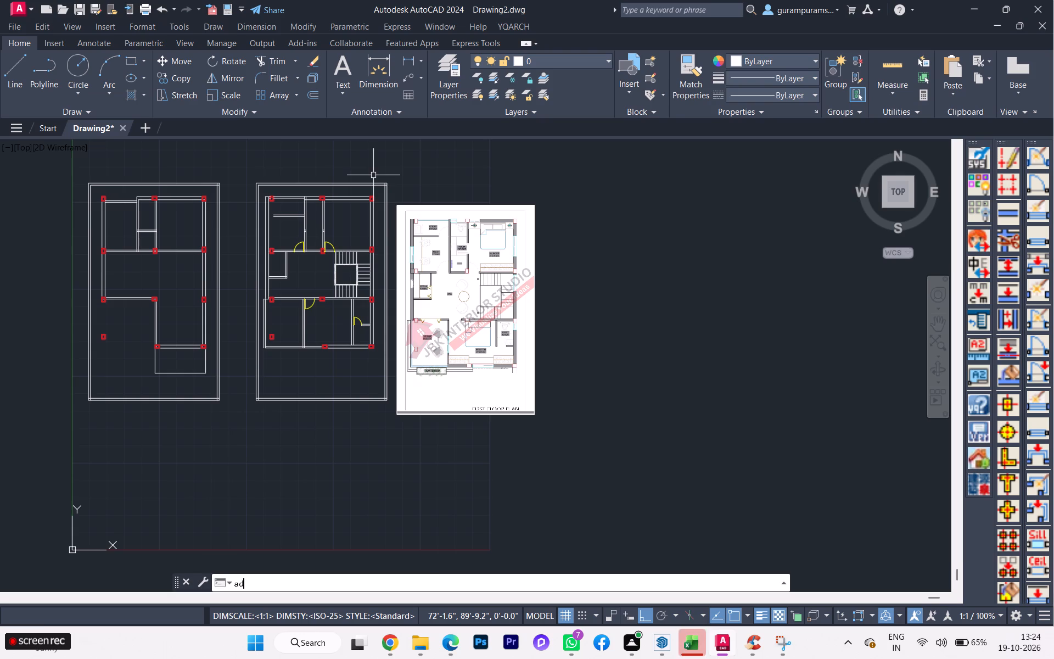
key("2")
key("Return")
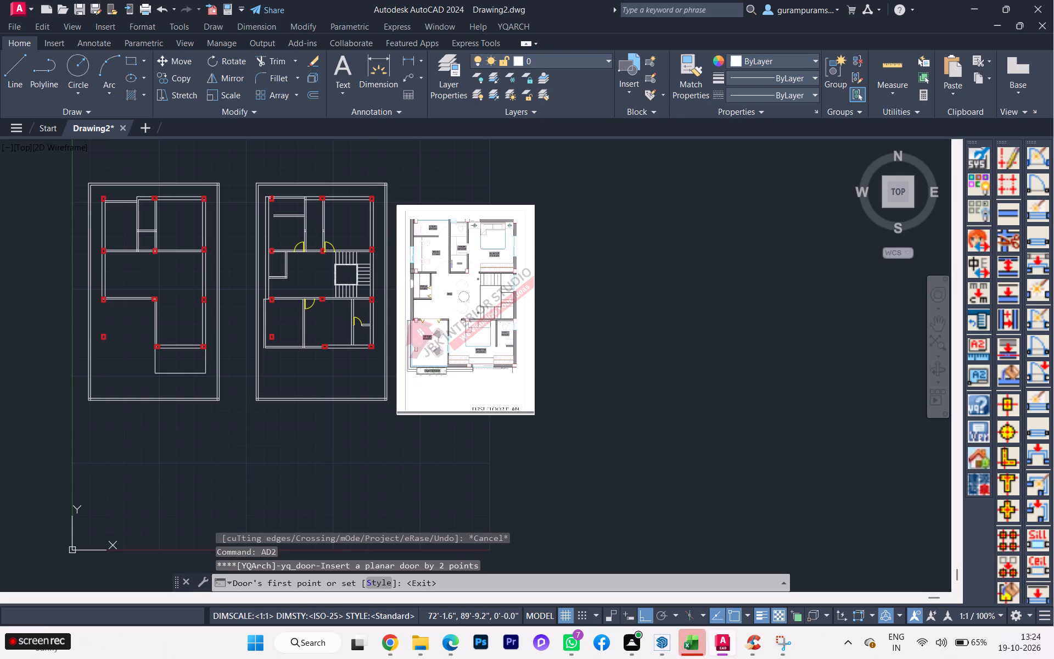
scroll(304, 247, "up", 3)
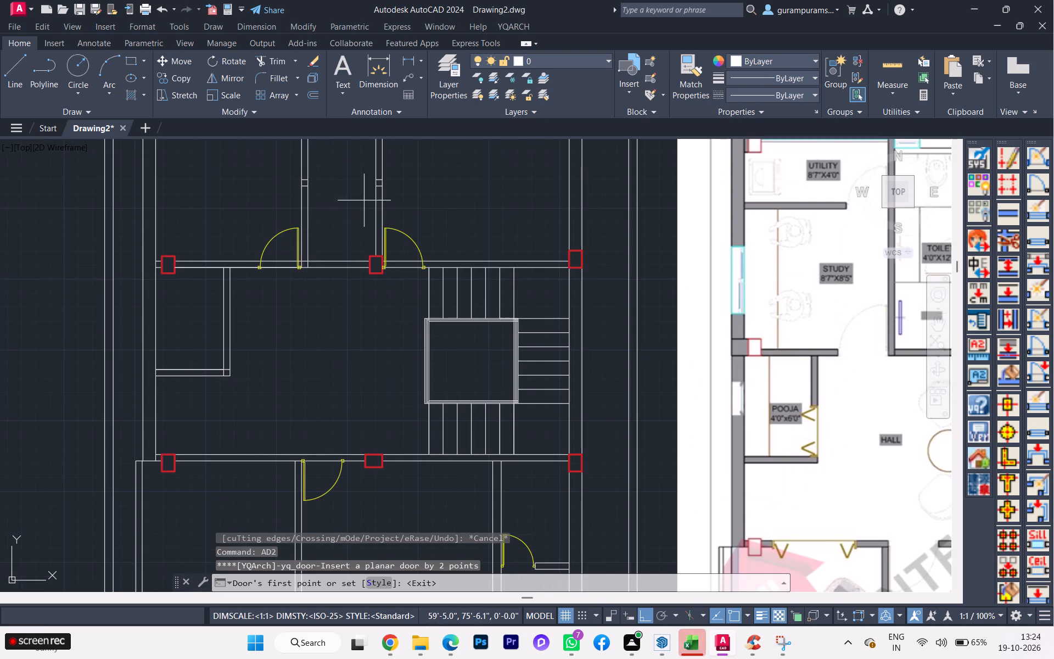
scroll(366, 199, "down", 1)
middle_click_drag(366, 199, 371, 255)
scroll(381, 232, "up", 2)
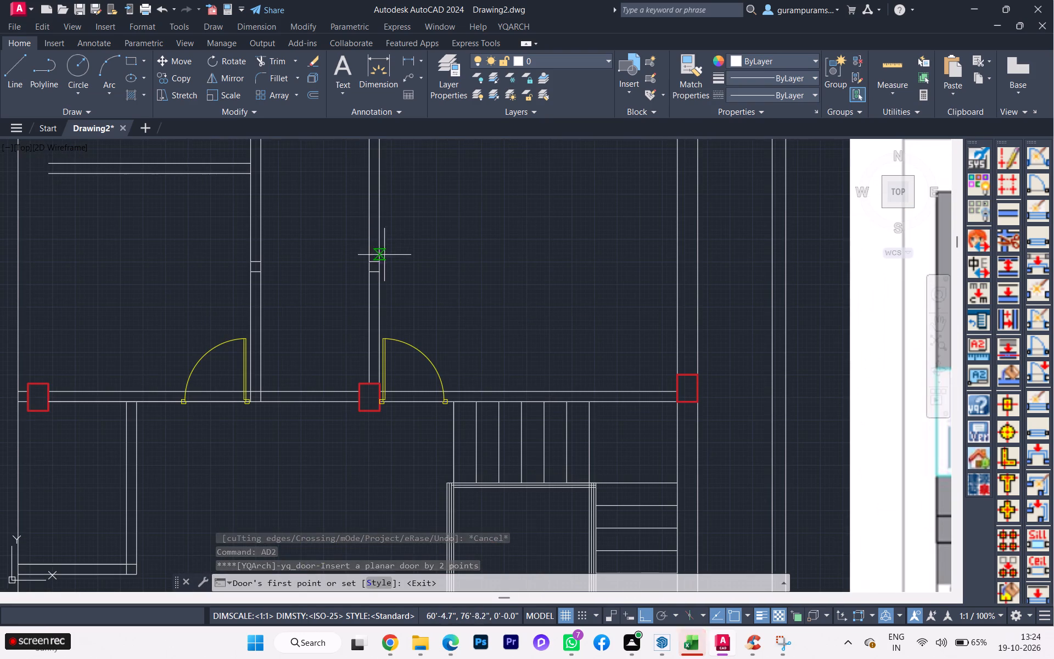
left_click(385, 260)
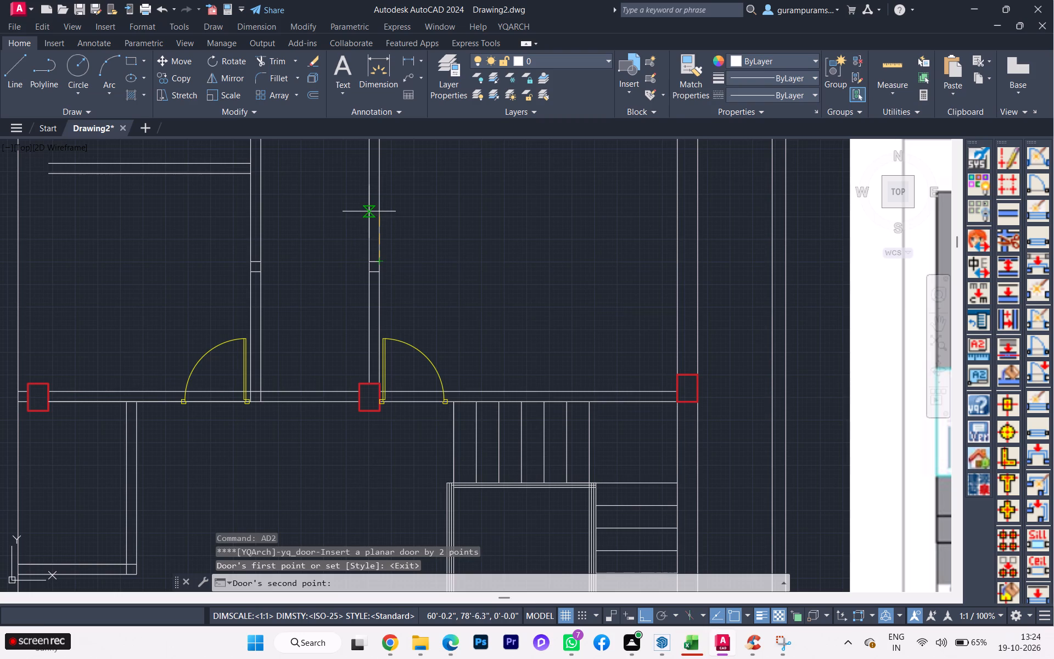
scroll(369, 211, "down", 2)
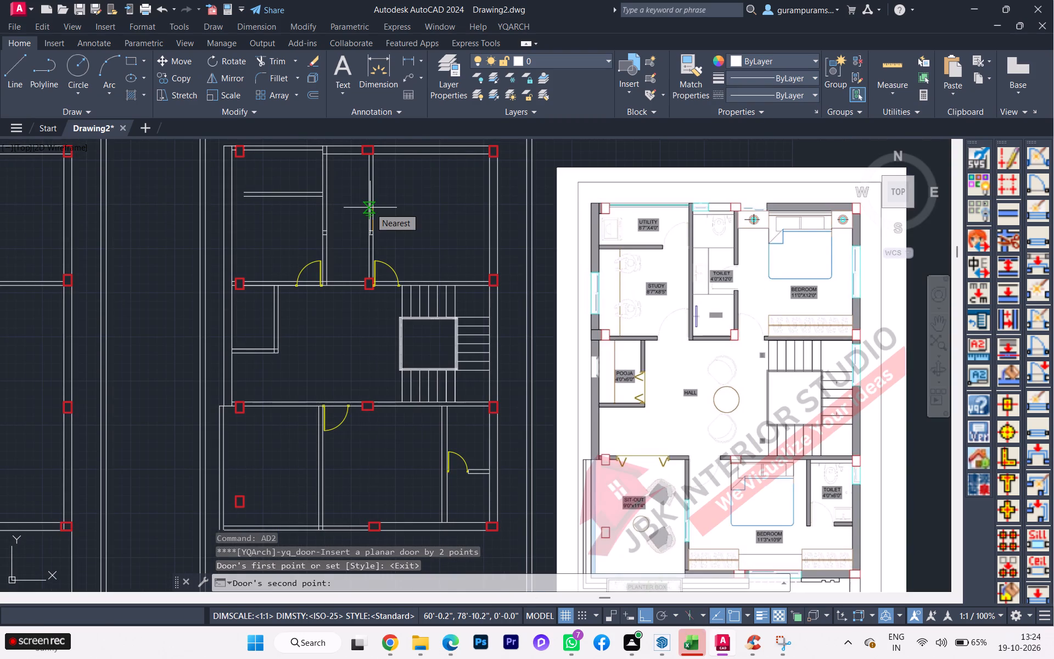
type("2'")
key("Return")
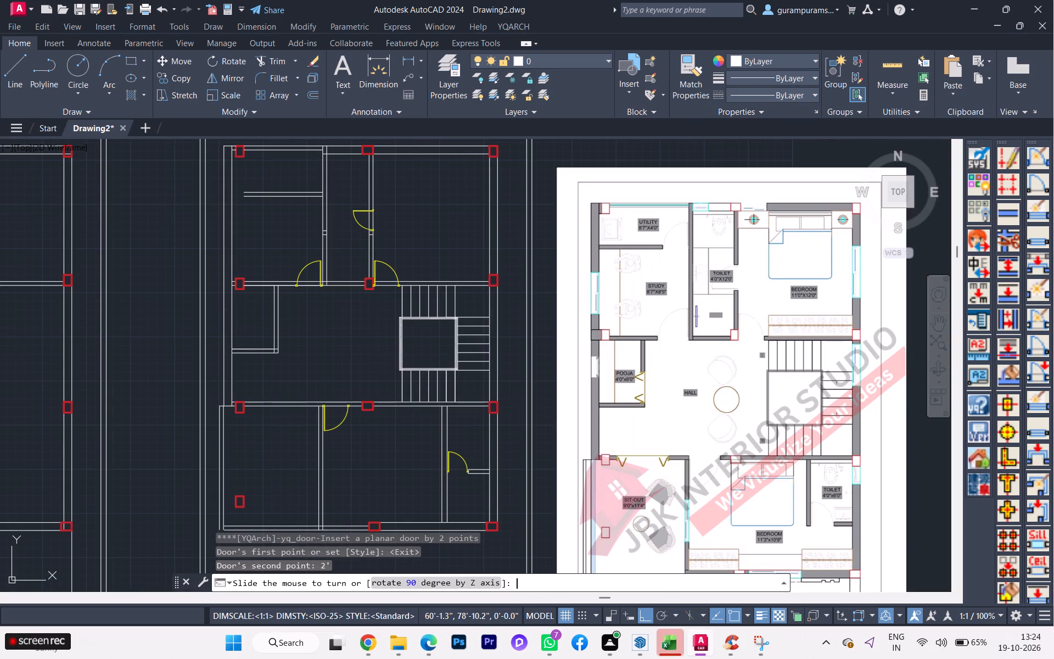
left_click(347, 239)
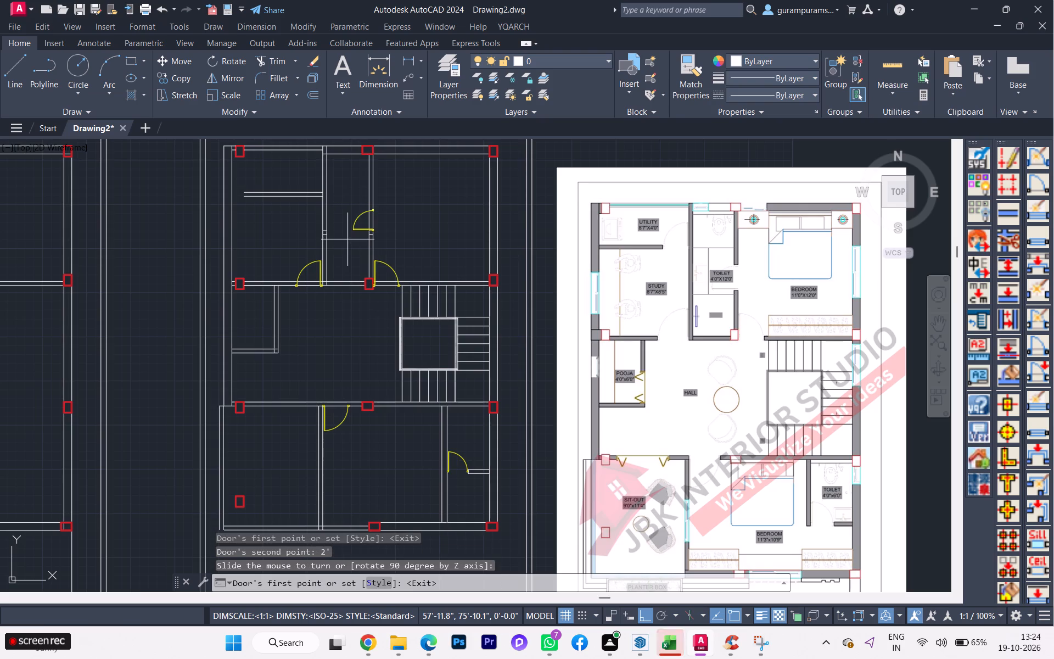
scroll(362, 221, "up", 2)
scroll(362, 221, "down", 2)
scroll(362, 221, "up", 1)
scroll(355, 240, "down", 1)
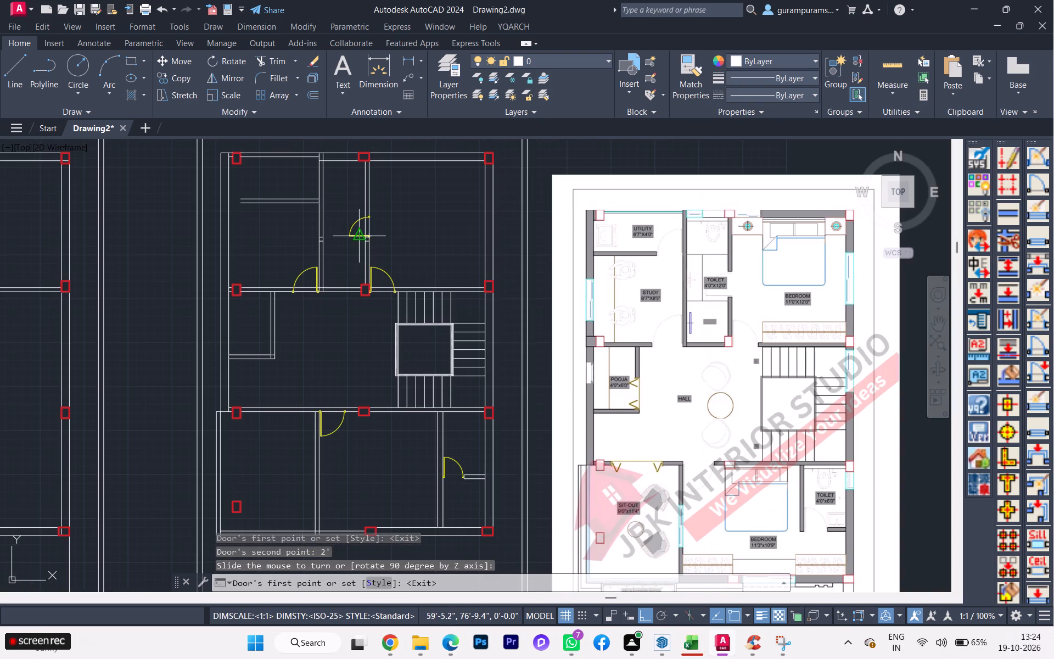
scroll(355, 243, "down", 1)
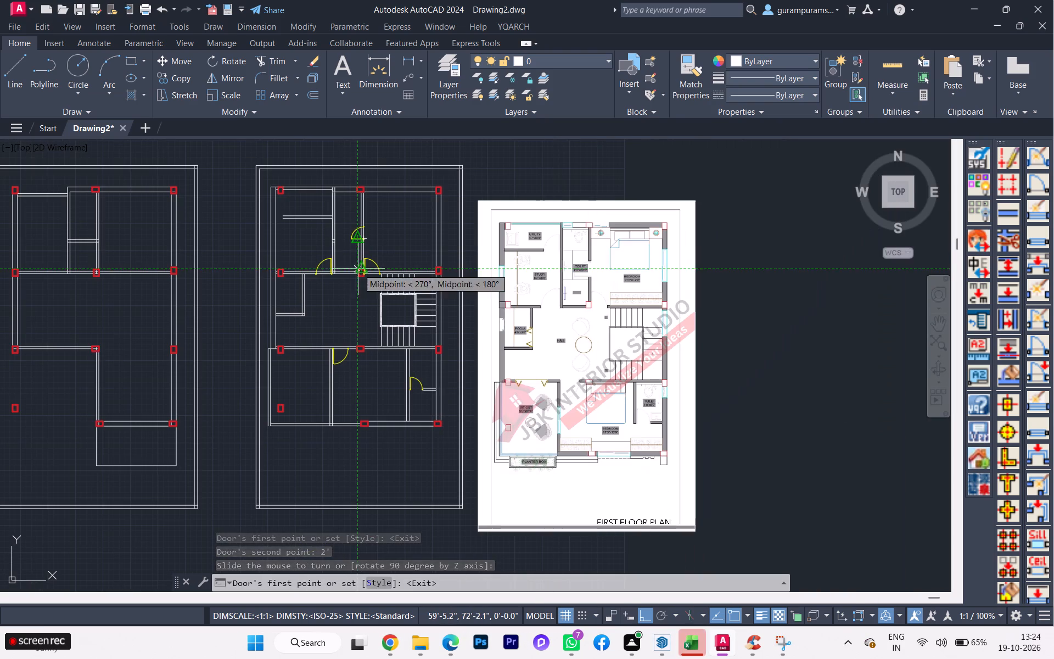
key("space")
scroll(357, 243, "up", 1)
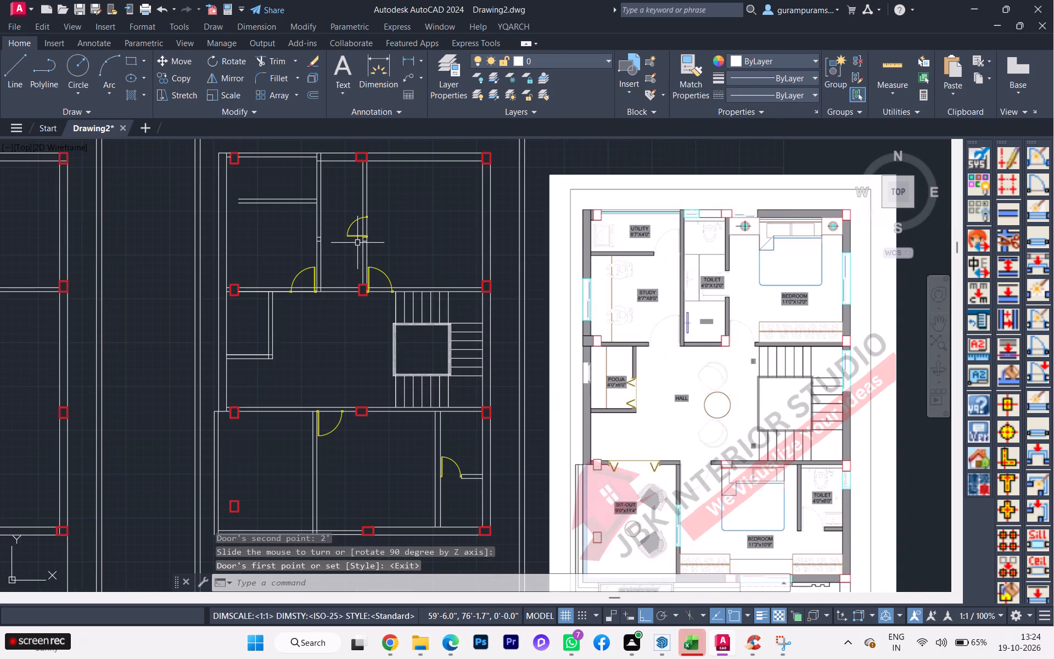
Trim away the two short cross lines inside the wall between the study and the upper toilet.
scroll(357, 243, "up", 3)
scroll(368, 239, "down", 3)
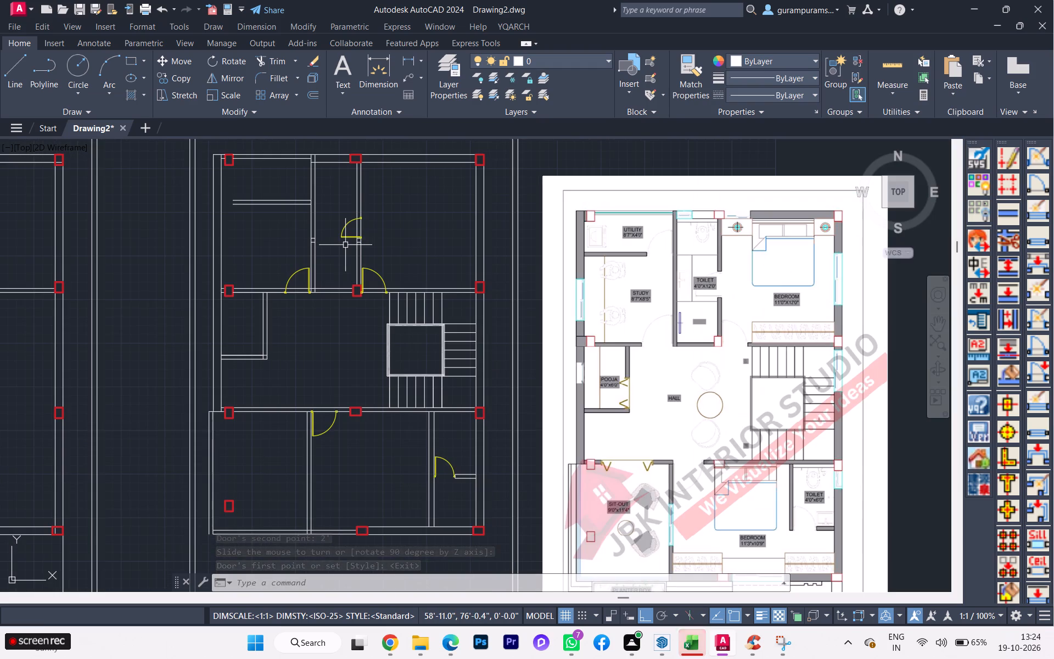
type("tr")
key("Return")
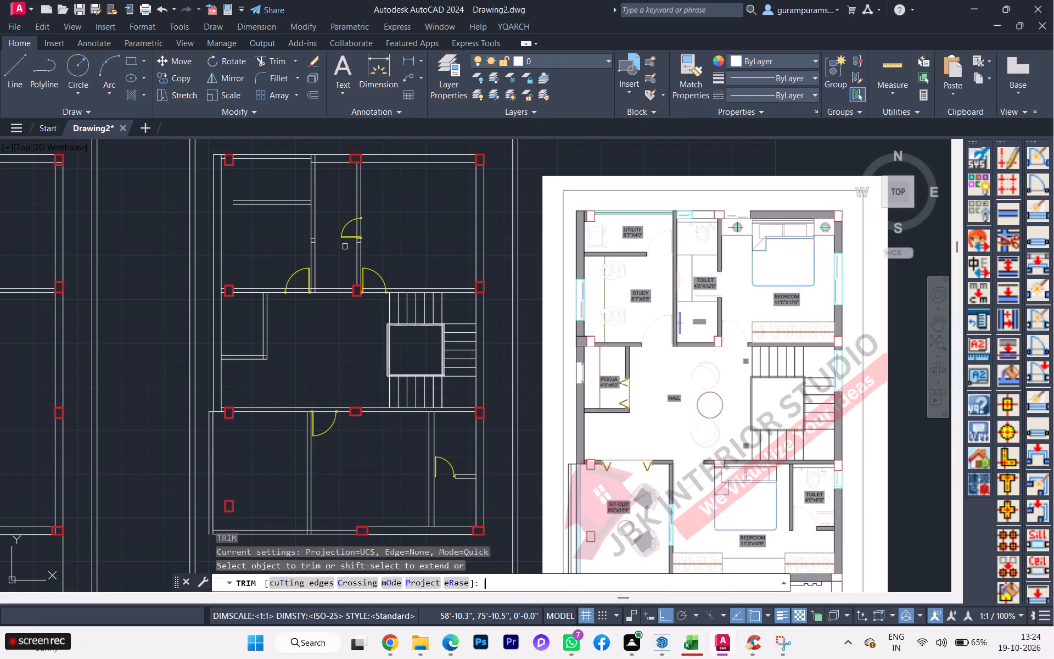
scroll(320, 250, "up", 3)
left_click(291, 215)
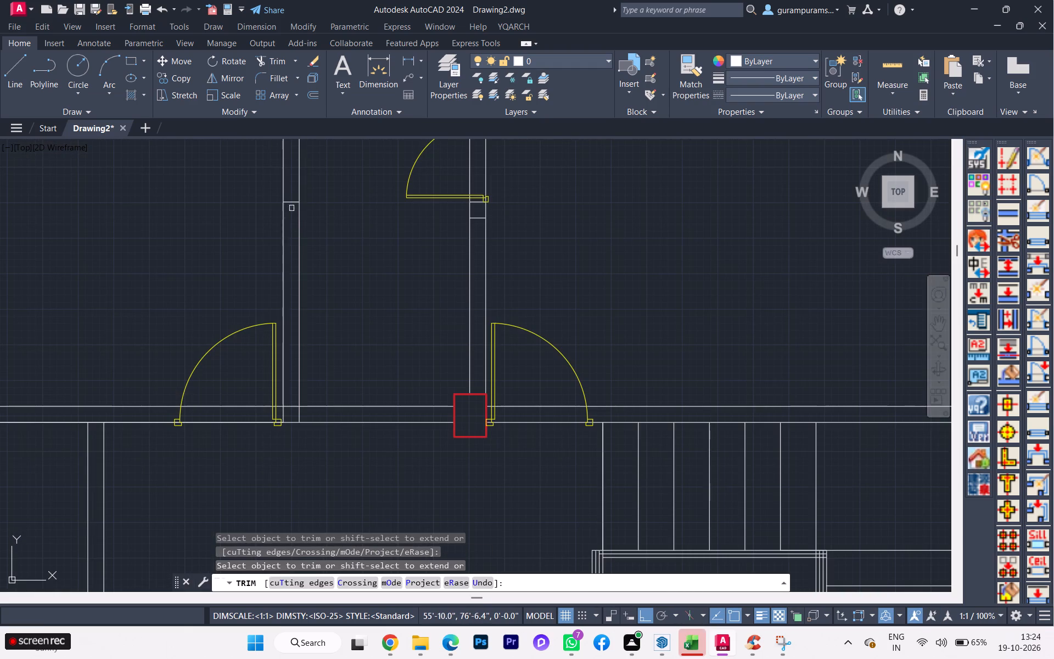
left_click(293, 200)
scroll(321, 221, "down", 1)
key("Escape")
scroll(339, 230, "down", 1)
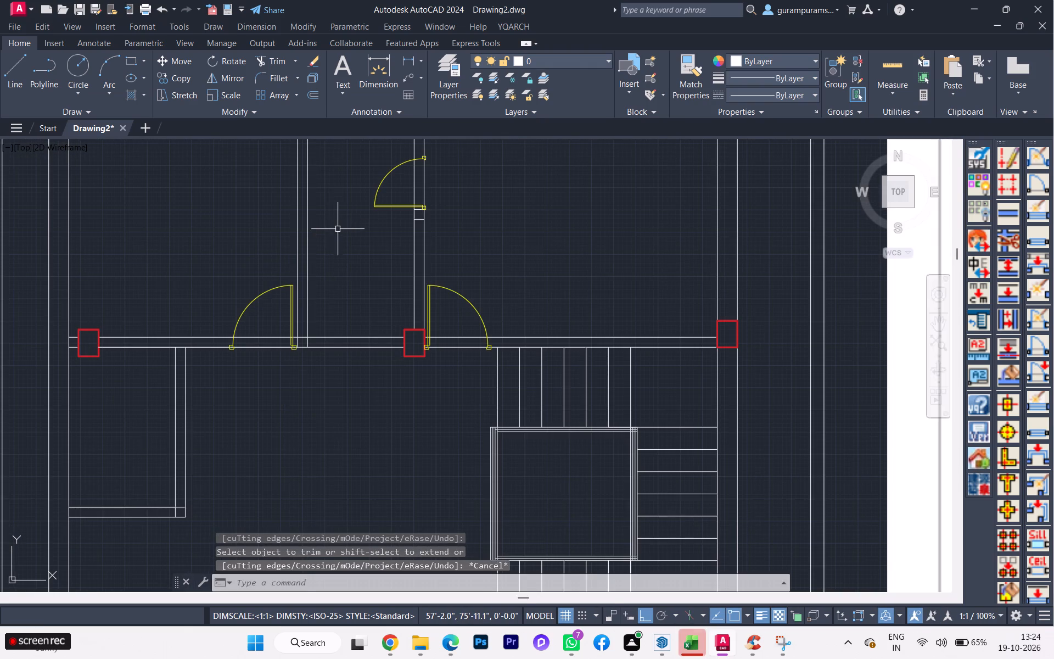
Compare the inserted doors and surrounding walls with the reference plan, from the upper toilet door down to the lower bedroom door.
scroll(342, 230, "down", 1)
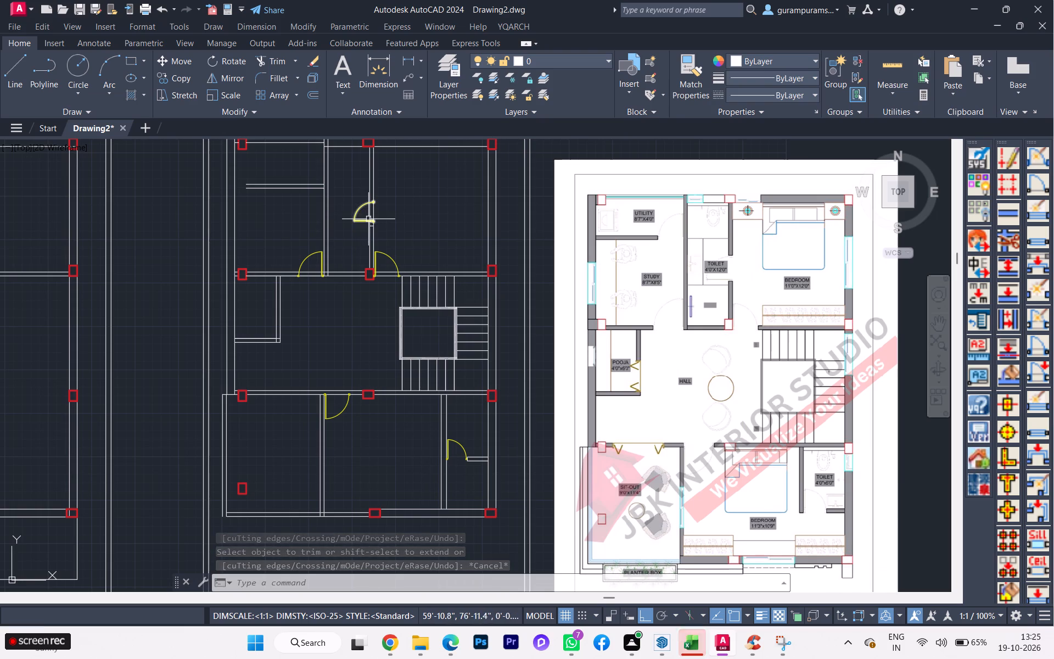
scroll(369, 222, "up", 1)
scroll(369, 226, "down", 1)
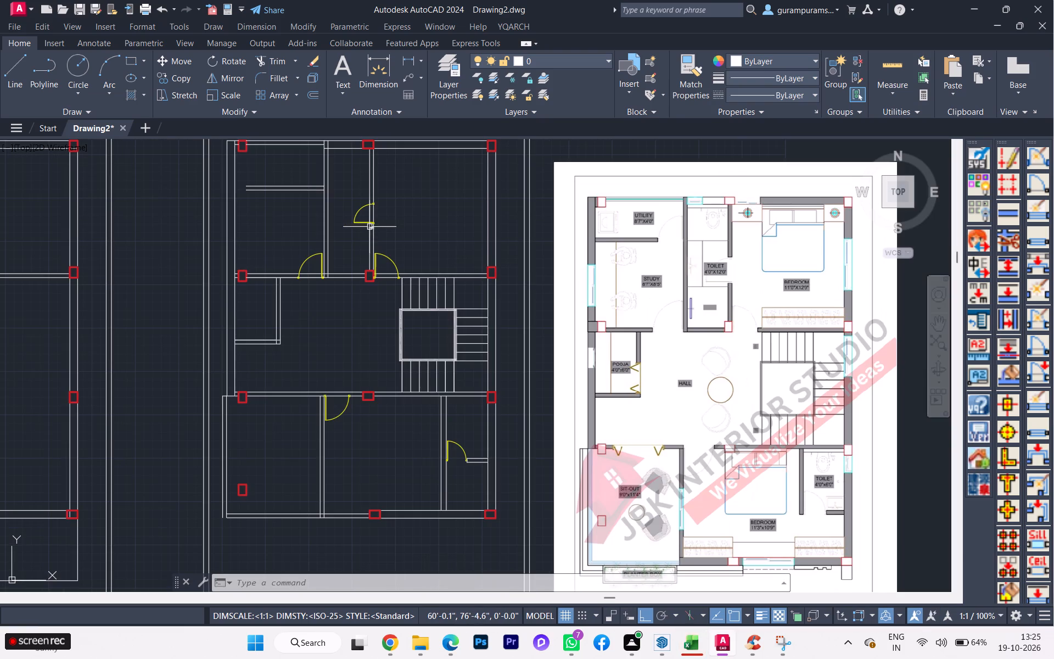
scroll(370, 228, "up", 1)
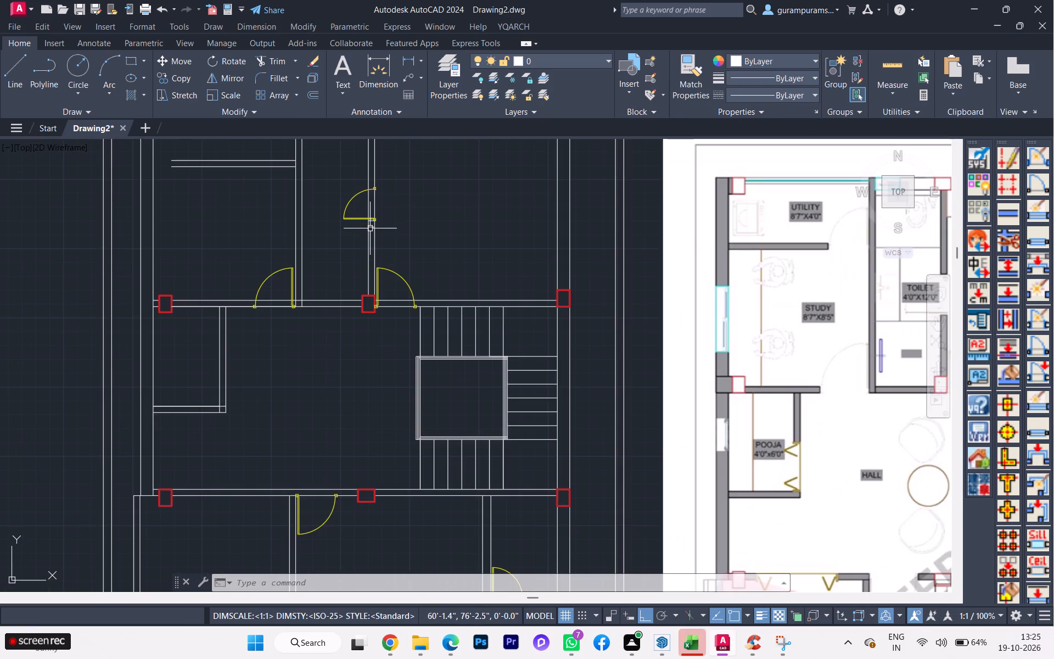
scroll(370, 228, "down", 1)
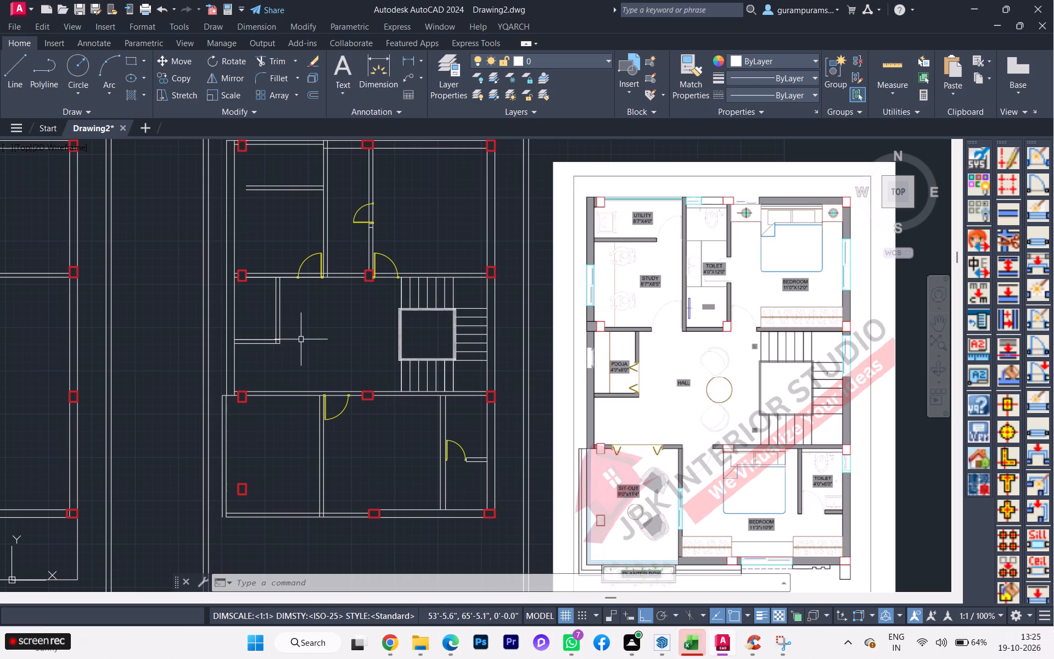
scroll(329, 418, "up", 2)
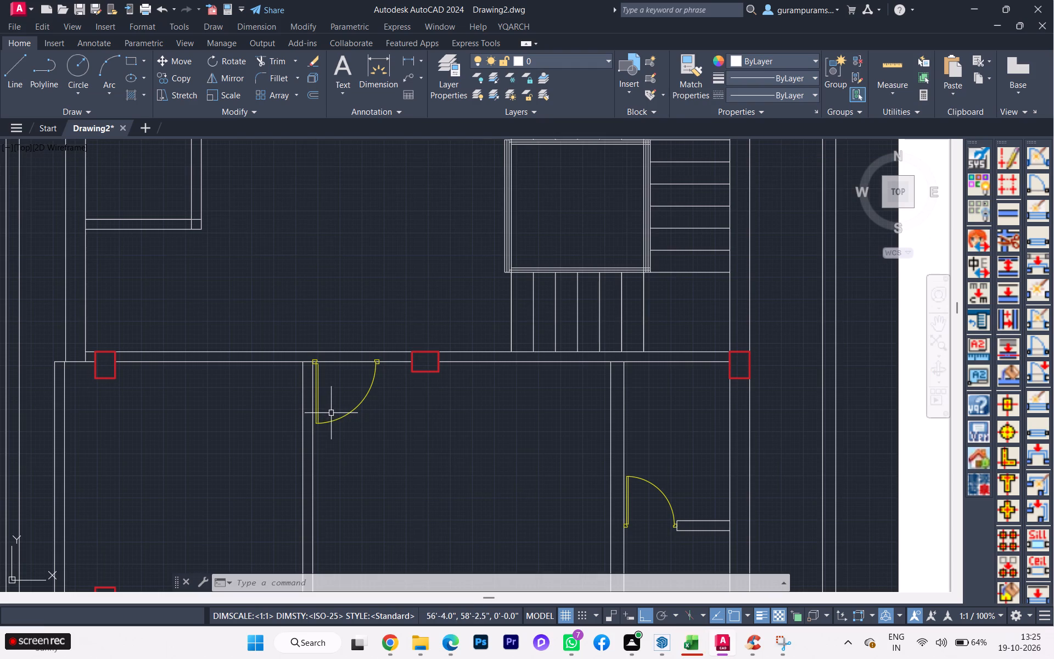
left_click(321, 421)
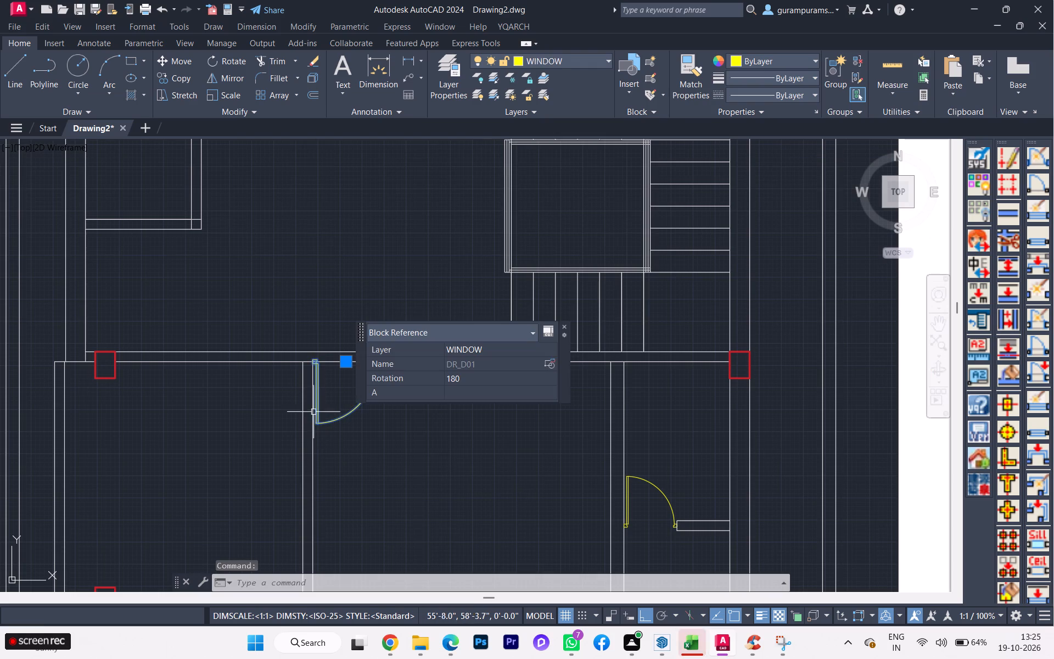
scroll(265, 347, "down", 3)
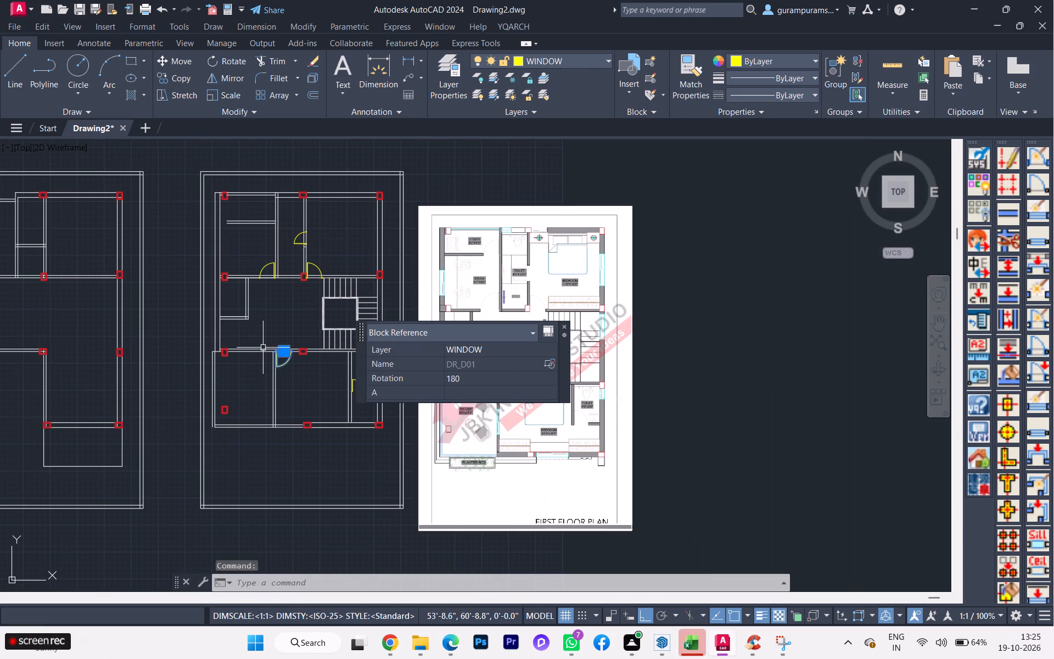
scroll(301, 361, "up", 2)
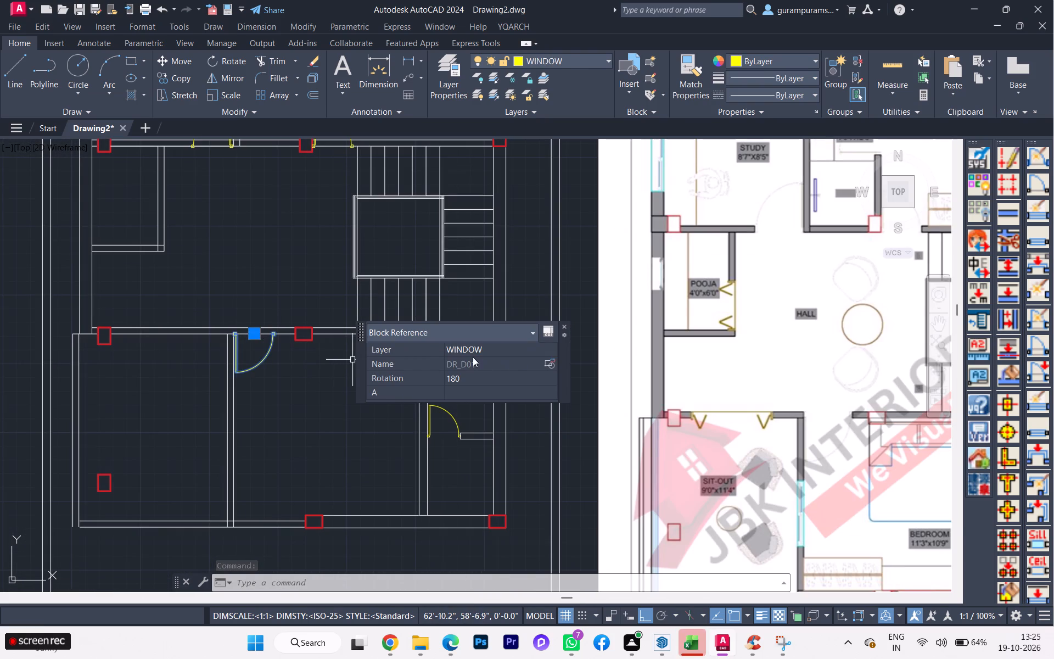
scroll(289, 339, "up", 1)
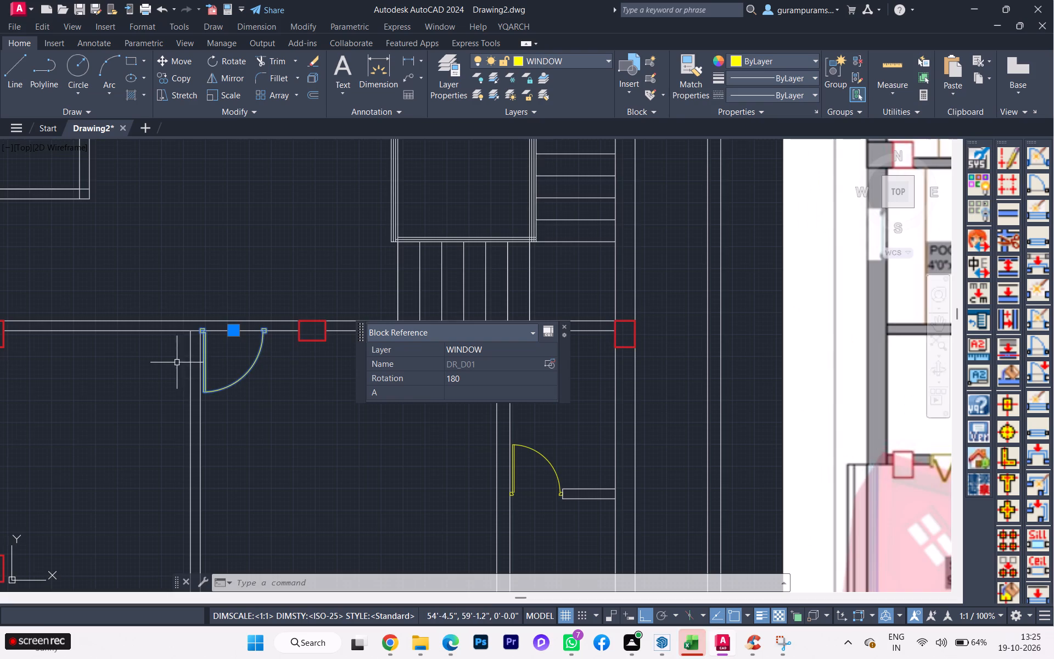
scroll(163, 351, "up", 2)
scroll(197, 309, "up", 1)
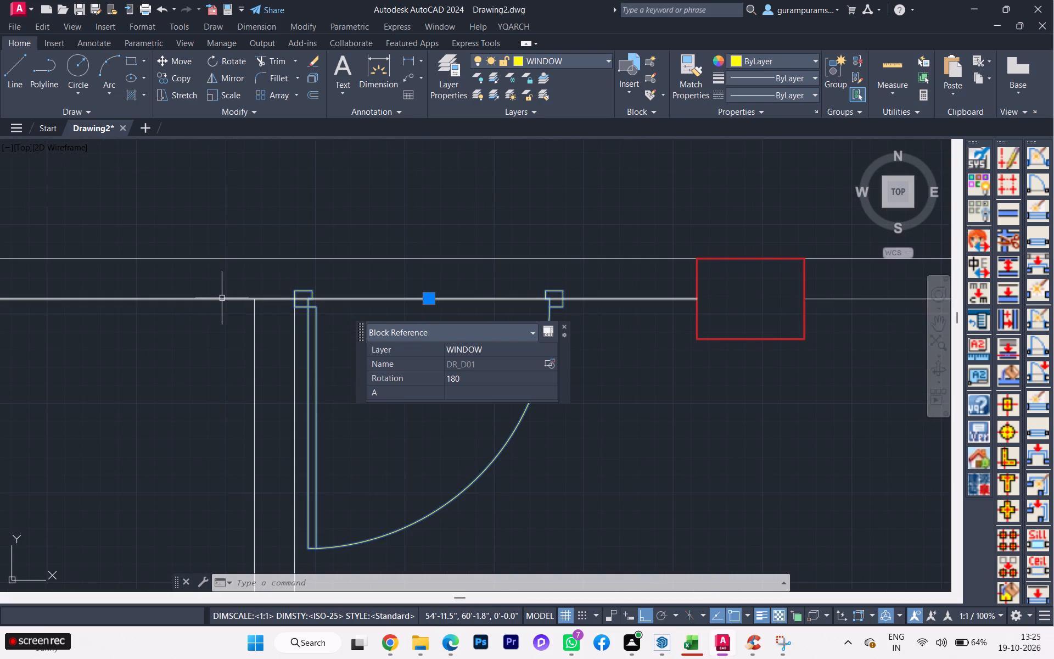
Draw a short closing line across the hall wall at the lower bedroom door's hinge-side frame, between both wall lines.
key("l")
key("Return")
scroll(249, 291, "up", 1)
scroll(272, 294, "down", 2)
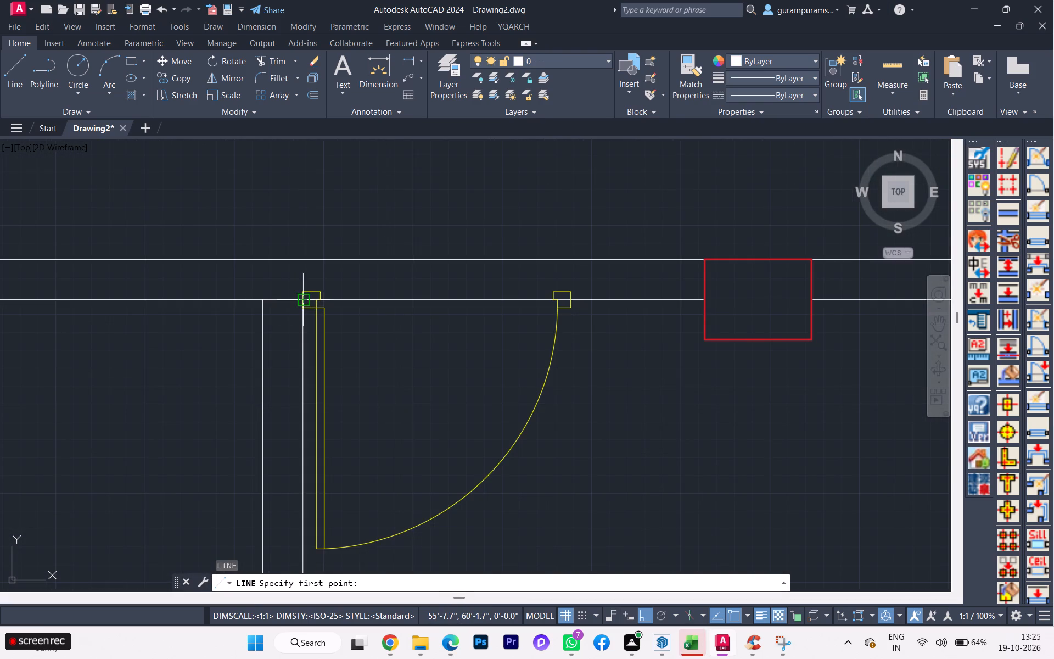
scroll(300, 301, "up", 2)
left_click(300, 301)
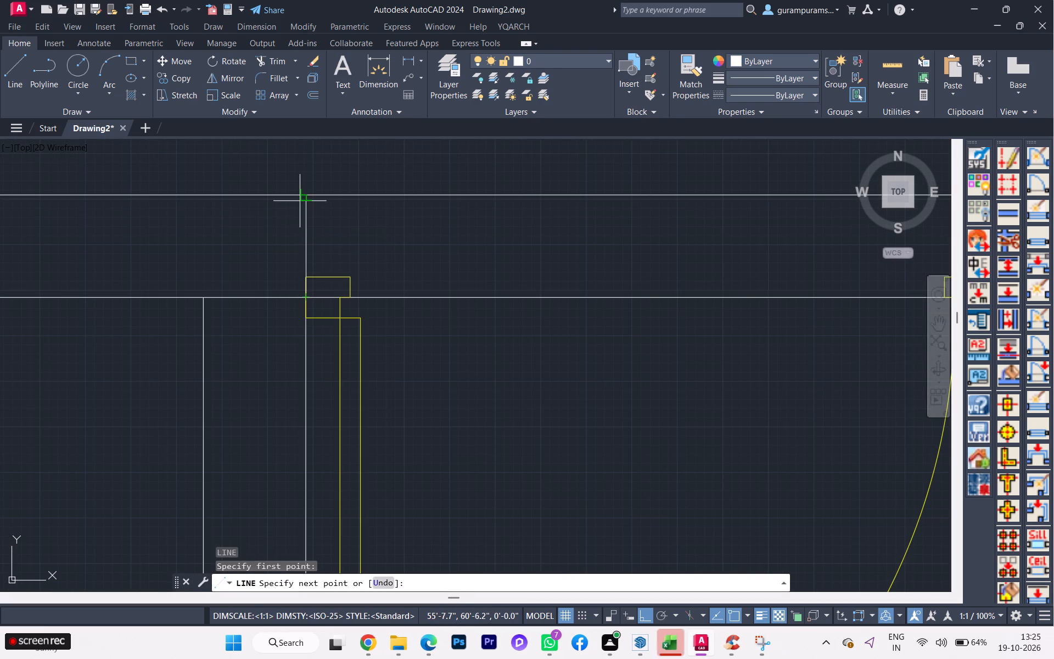
left_click(301, 198)
key("Escape")
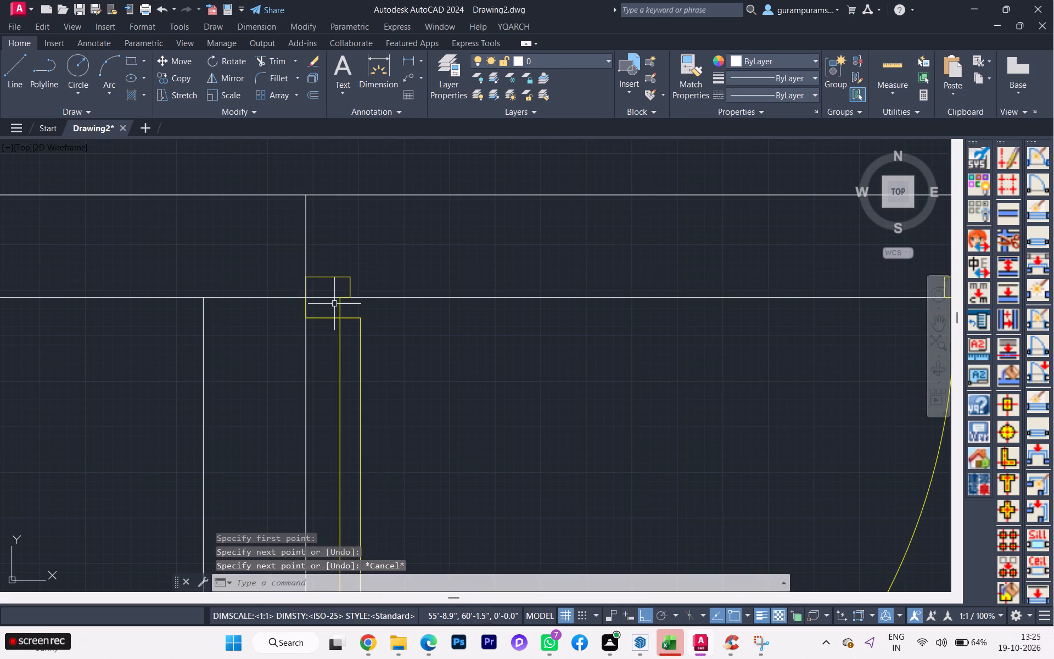
Move the lower bedroom door into the wall thickness, placing its hinge-side frame at the midpoint of the new closing line.
left_click(332, 277)
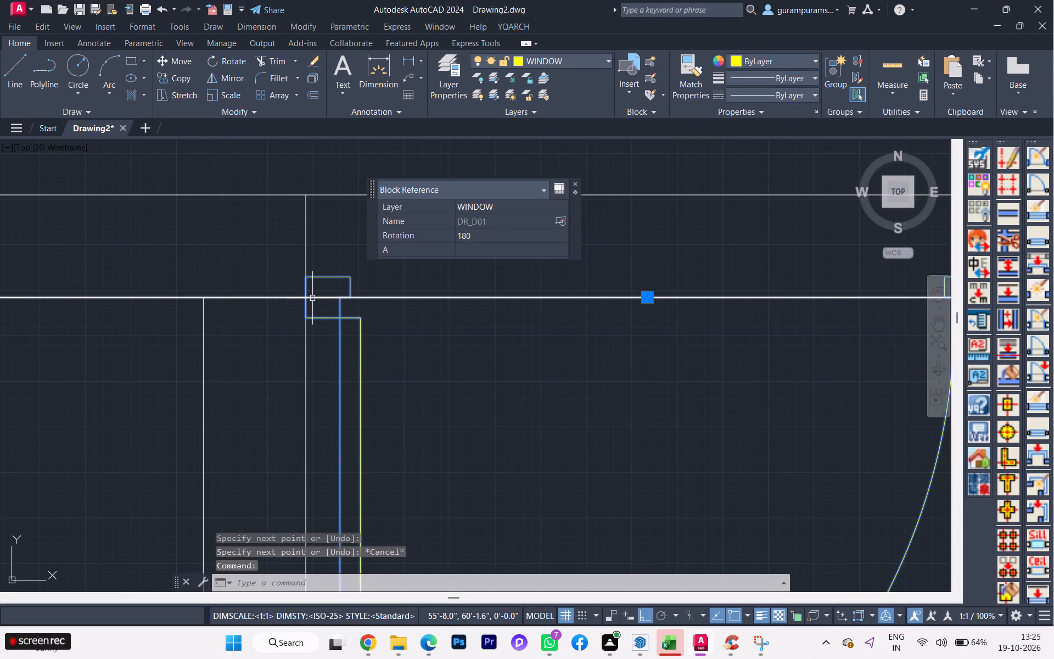
key("m")
key("Return")
scroll(310, 305, "up", 1)
left_click(302, 295)
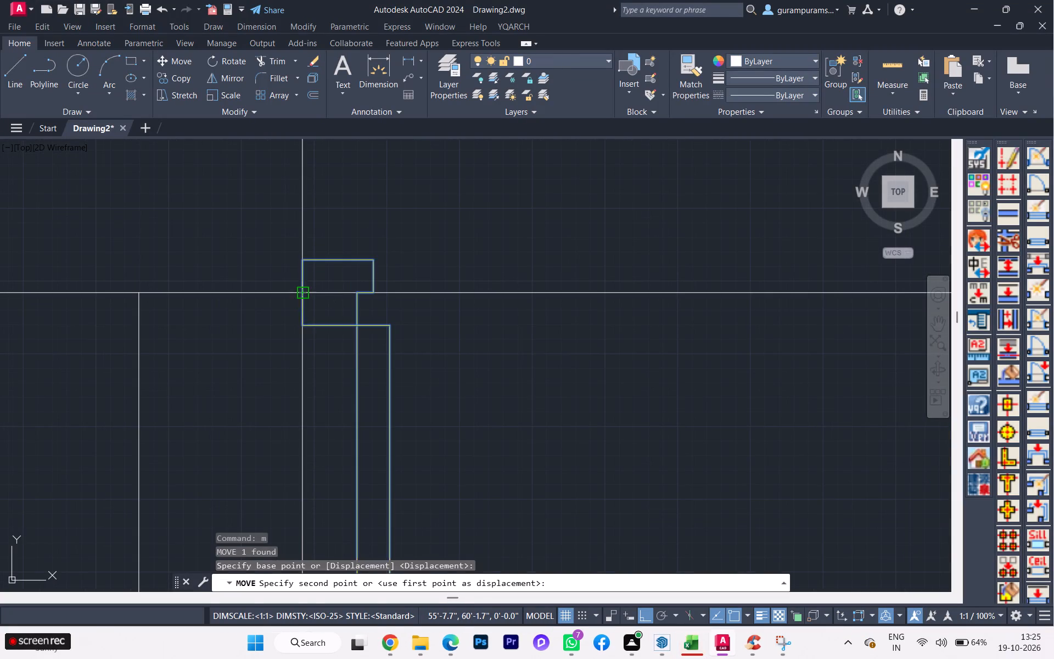
scroll(297, 206, "down", 2)
left_click(297, 206)
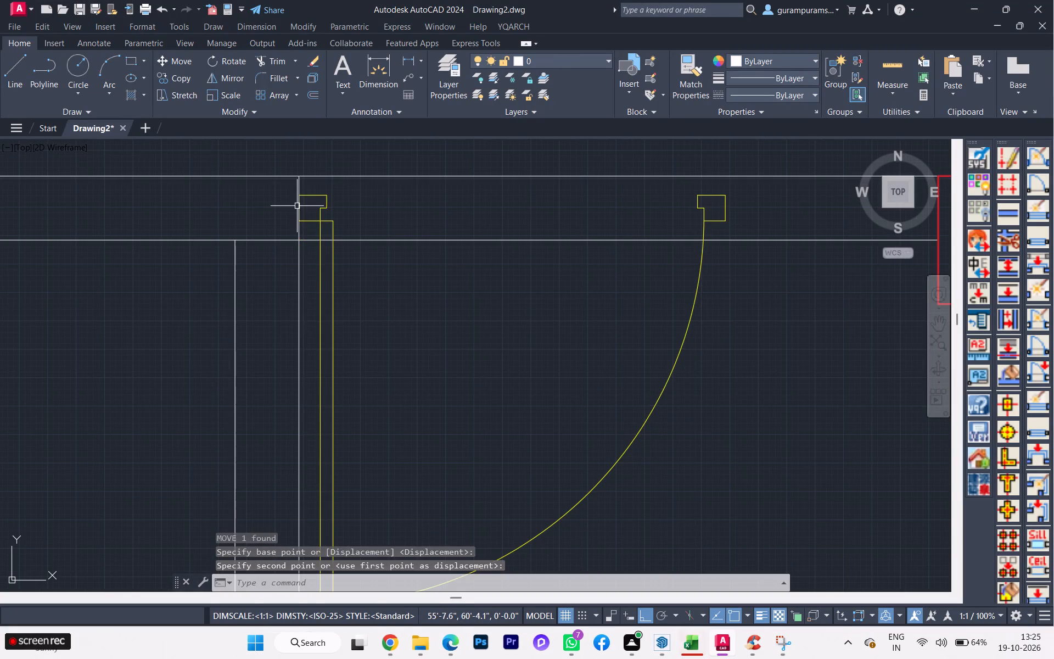
scroll(367, 229, "down", 1)
key("Escape")
scroll(371, 247, "down", 1)
scroll(366, 250, "up", 1)
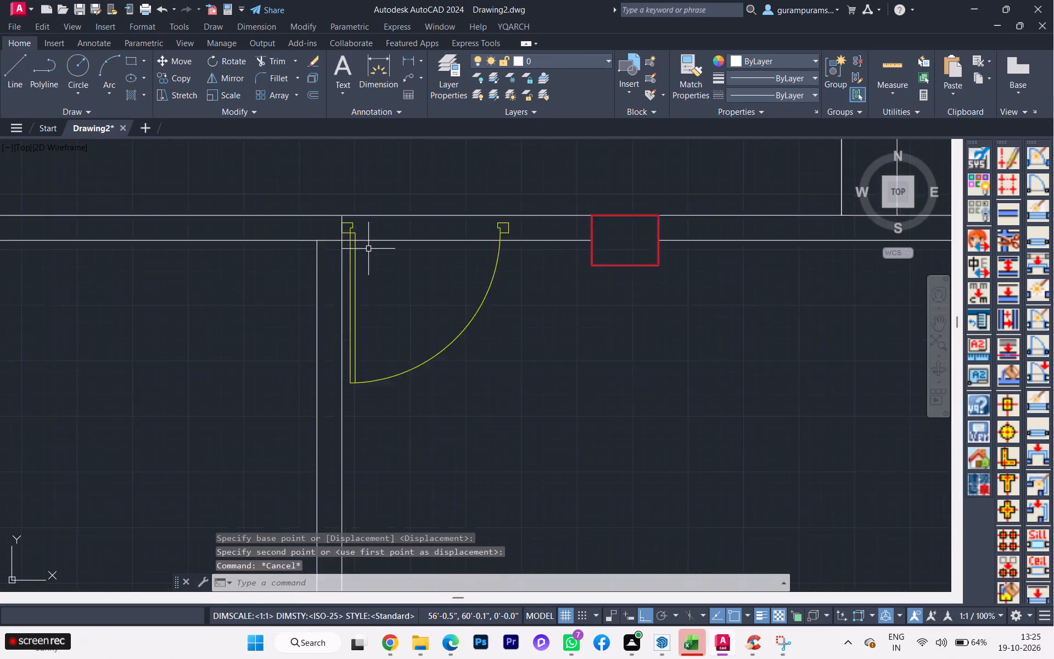
Draw closing lines from the lower bedroom door's latch-side frame midpoint up to the upper wall line and down to the lower one.
scroll(350, 263, "down", 1)
key("l")
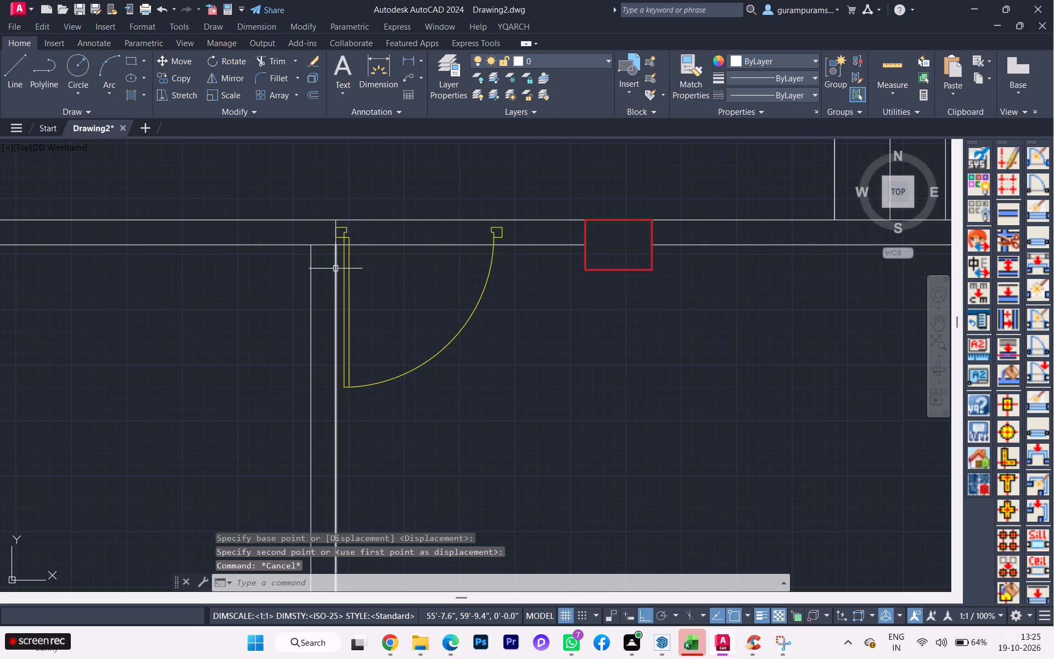
key("Return")
scroll(454, 217, "up", 2)
scroll(551, 238, "up", 3)
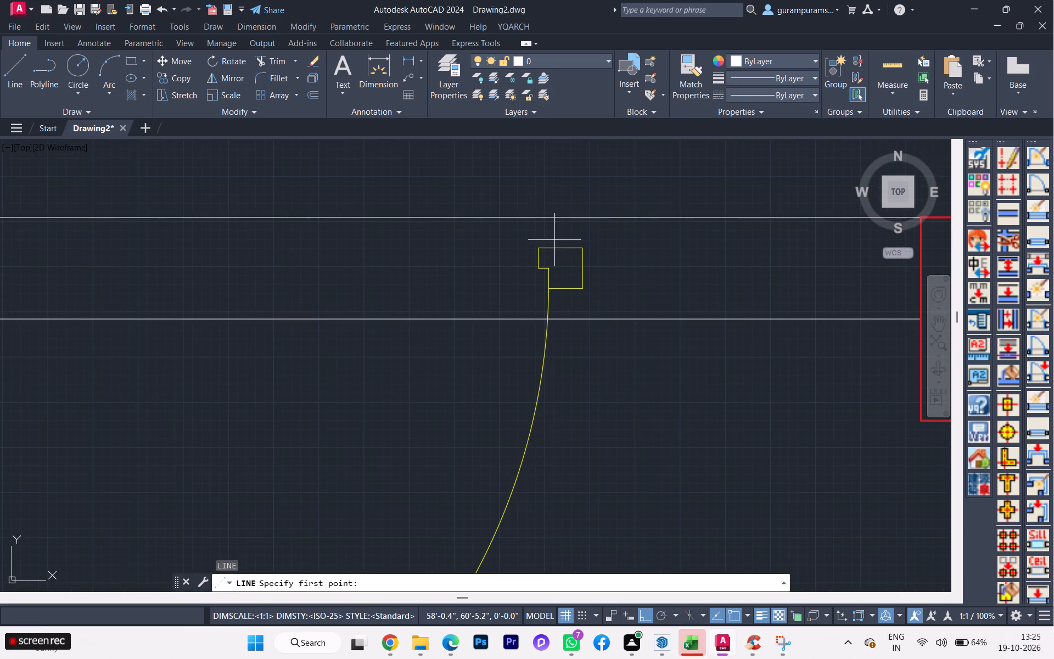
left_click(584, 271)
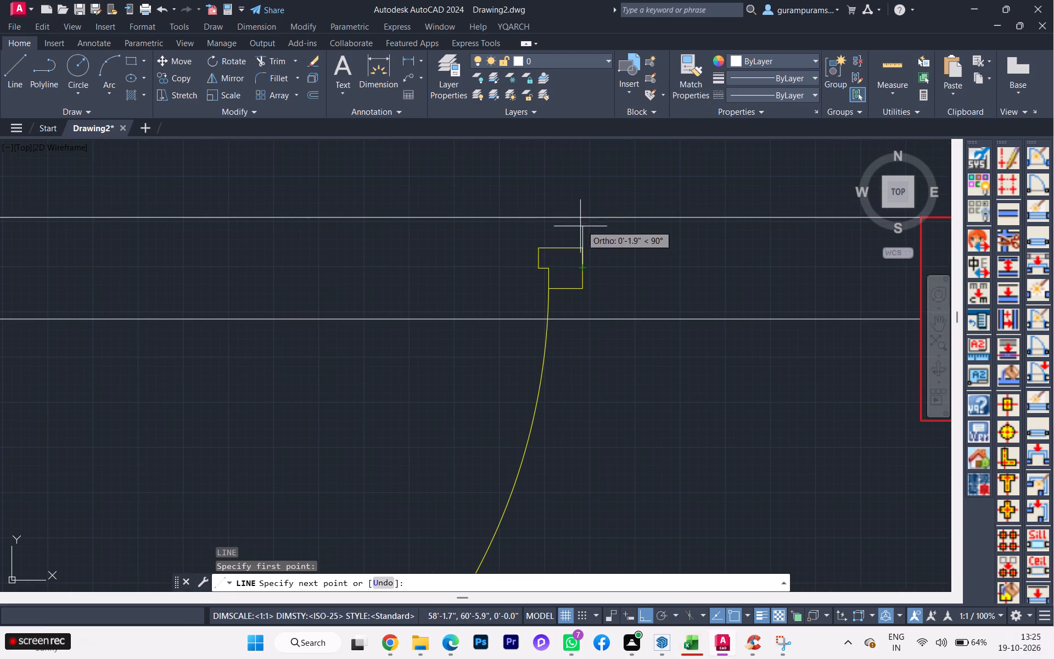
left_click(584, 217)
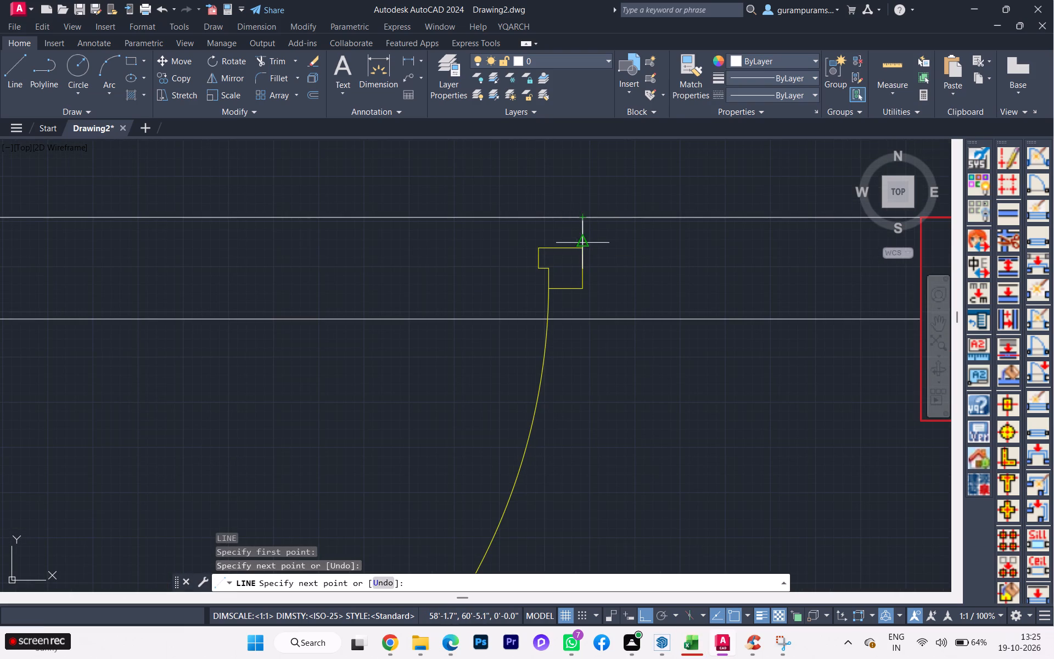
key("Escape")
key("space")
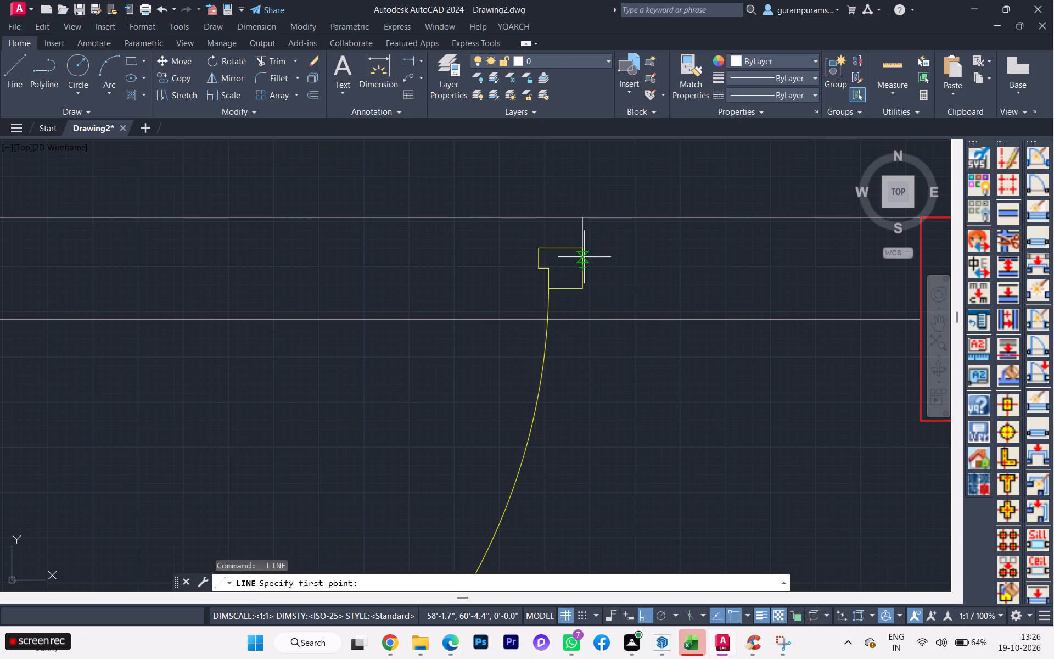
left_click(584, 264)
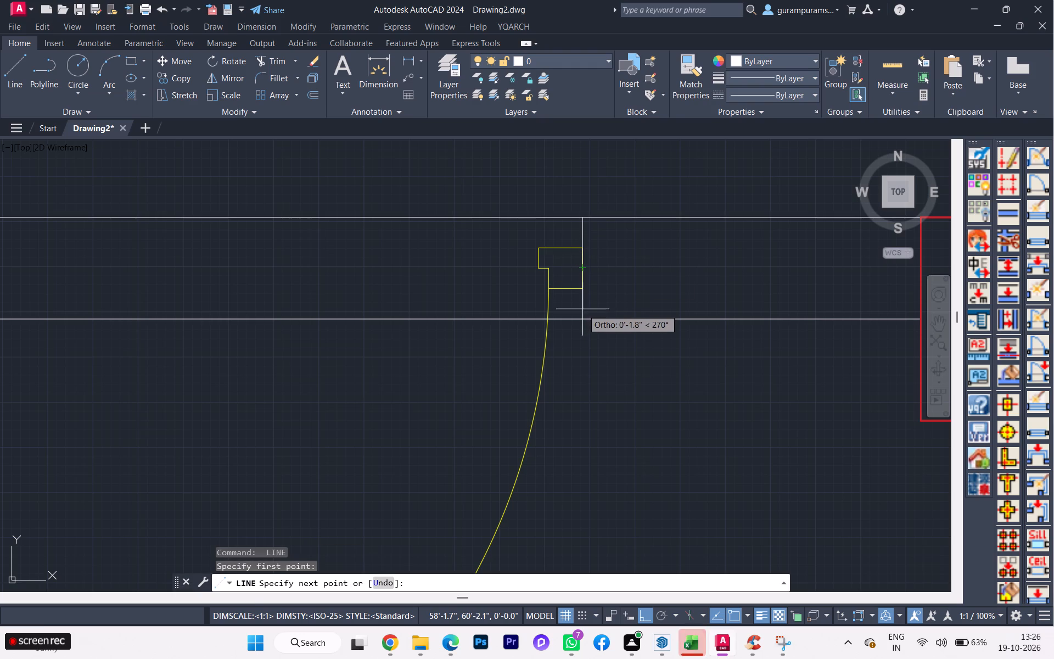
left_click(581, 320)
key("v")
scroll(571, 303, "down", 1)
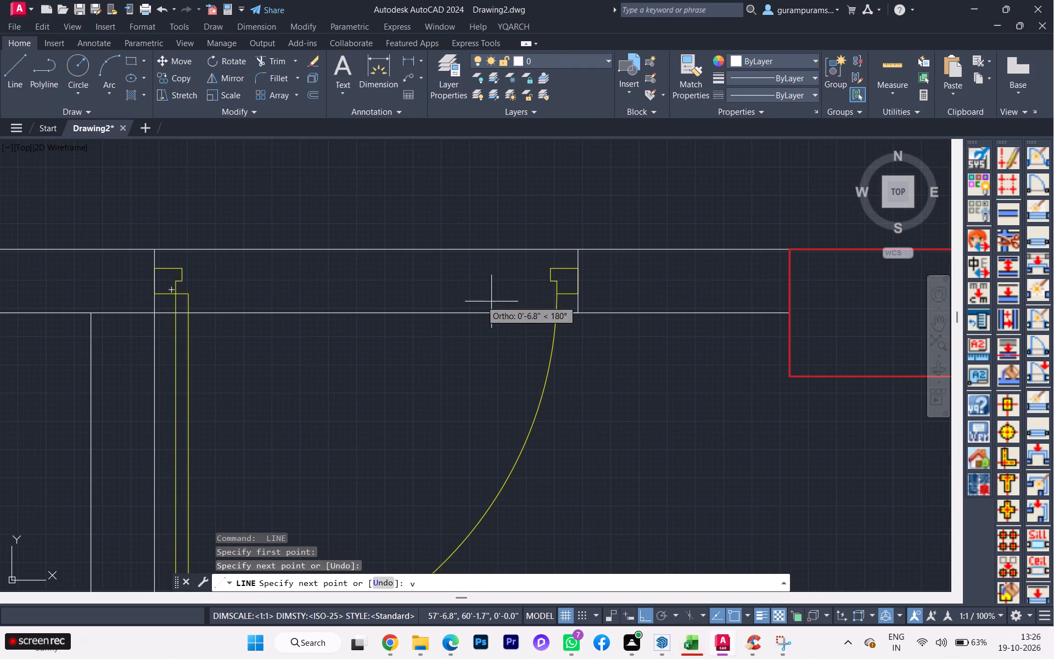
key("v")
key("space")
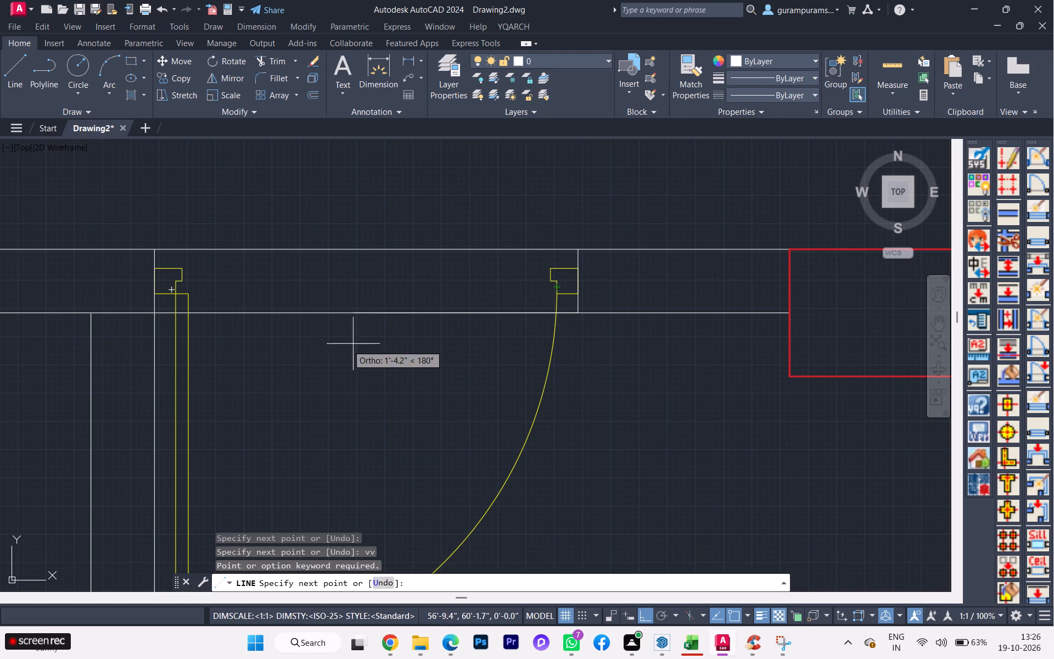
key("space")
Trim both hall wall lines across the lower bedroom door opening, including the leftover pieces beside both door frames.
key("t")
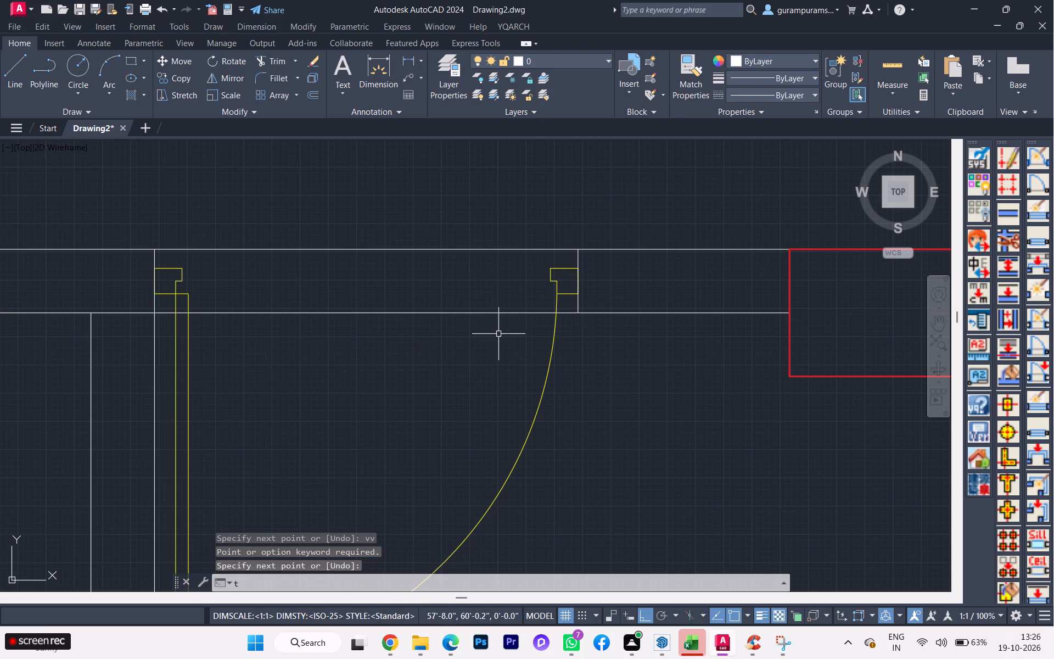
key("r")
key("Return")
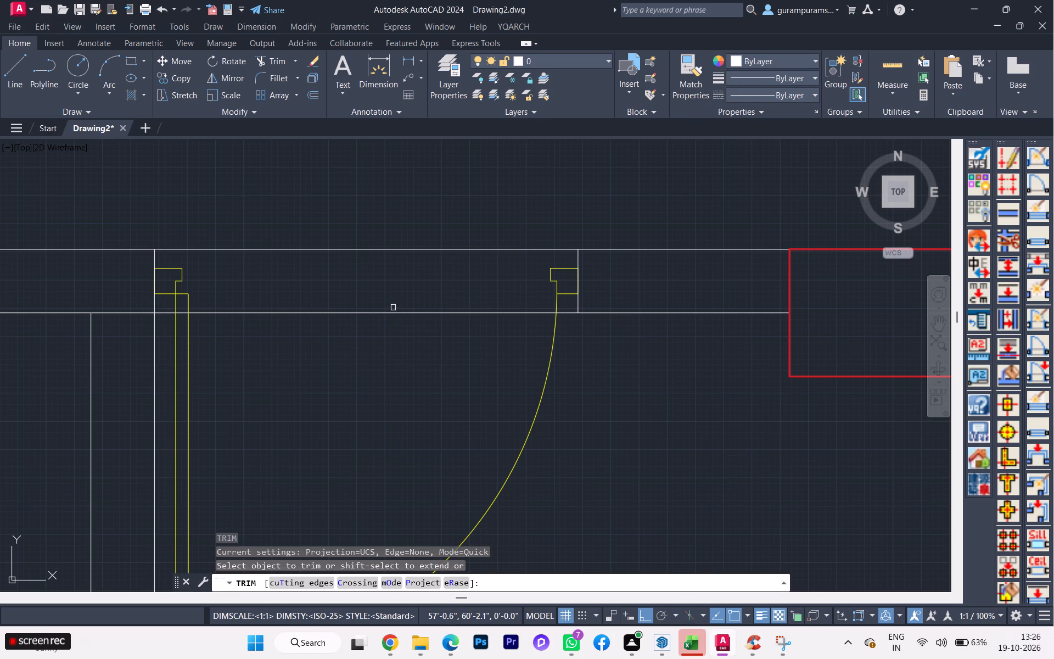
left_click(388, 311)
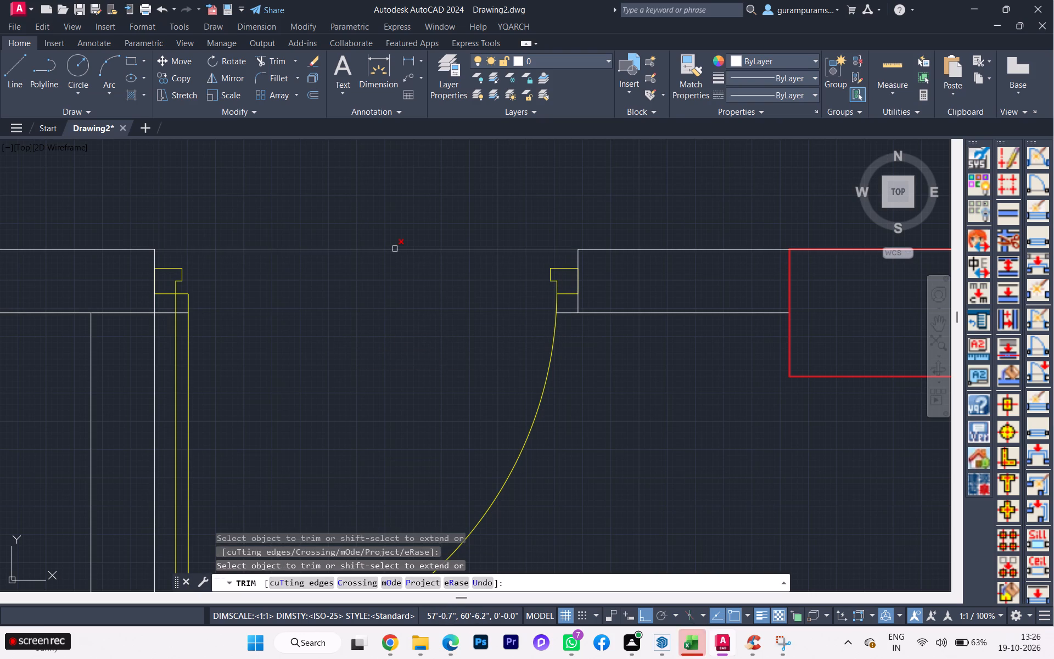
left_click(395, 249)
scroll(575, 318, "up", 2)
scroll(575, 318, "down", 1)
scroll(575, 318, "up", 1)
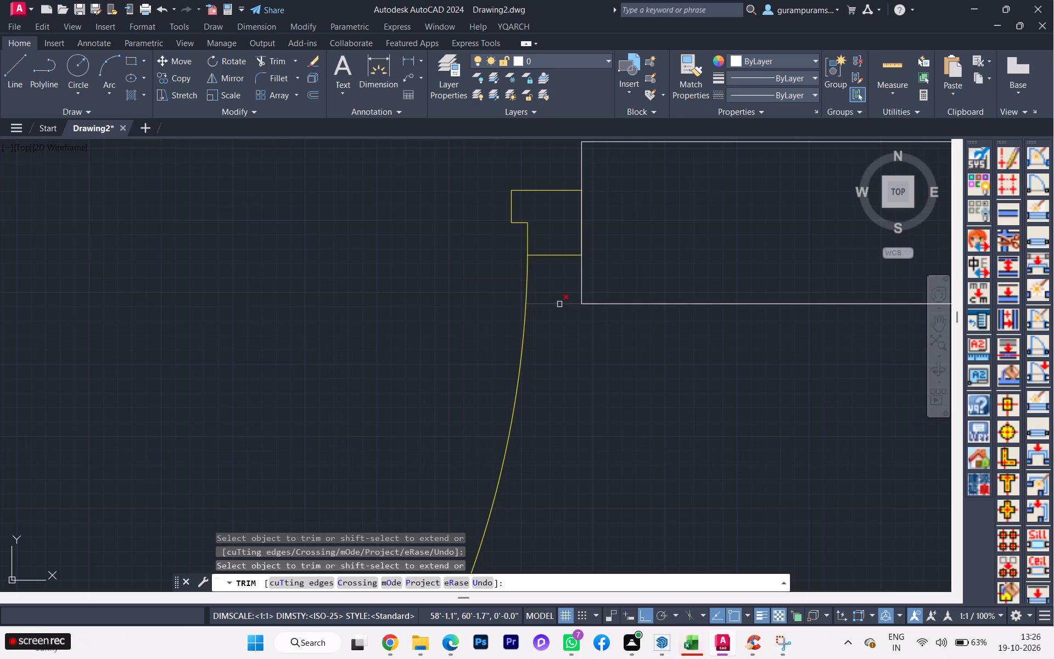
left_click(559, 304)
scroll(584, 328, "down", 2)
scroll(176, 321, "up", 1)
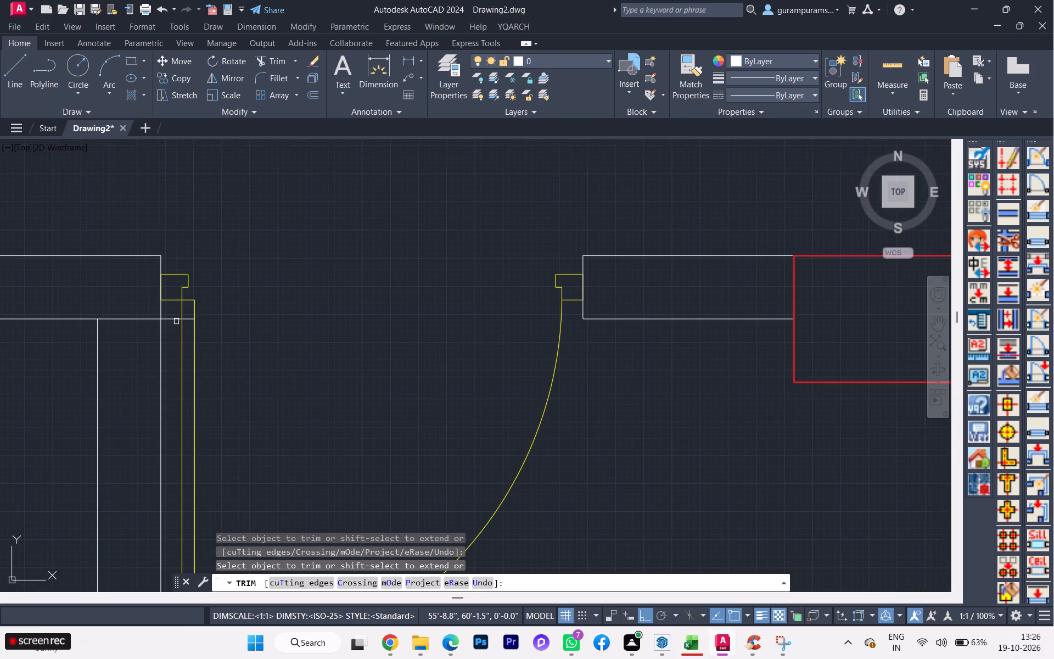
scroll(176, 321, "up", 1)
left_click(177, 317)
left_click(206, 317)
scroll(318, 306, "down", 1)
scroll(319, 306, "up", 2)
scroll(319, 306, "down", 1)
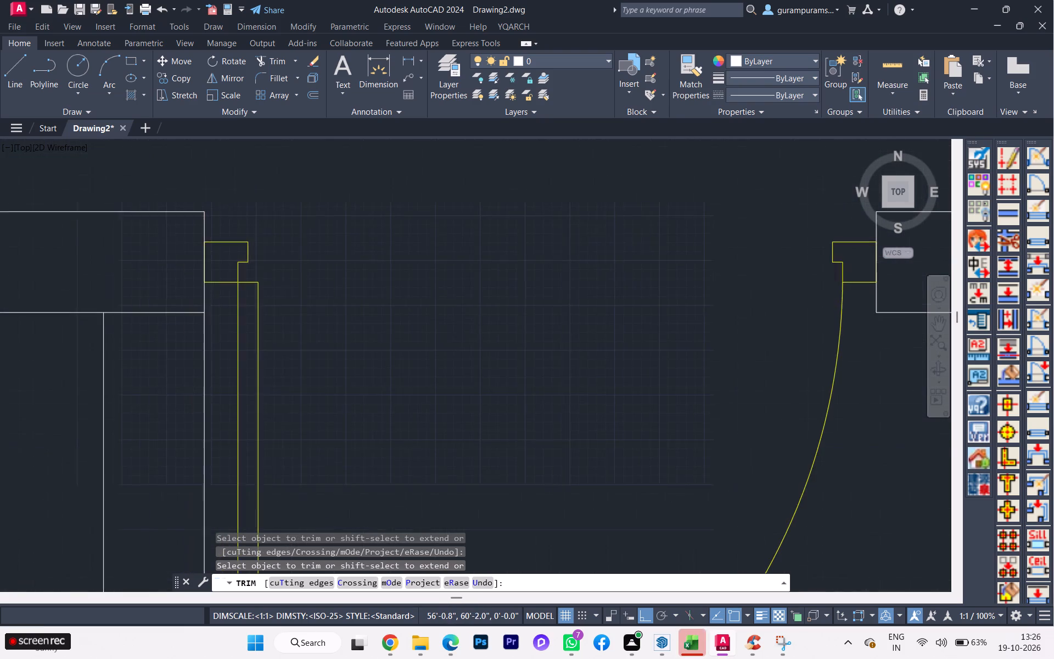
scroll(320, 307, "down", 3)
key("Escape")
Move the study door into the hall wall's thickness, placing its hinge-side frame midpoint on the adjacent partition's face between the wall lines.
scroll(327, 303, "down", 3)
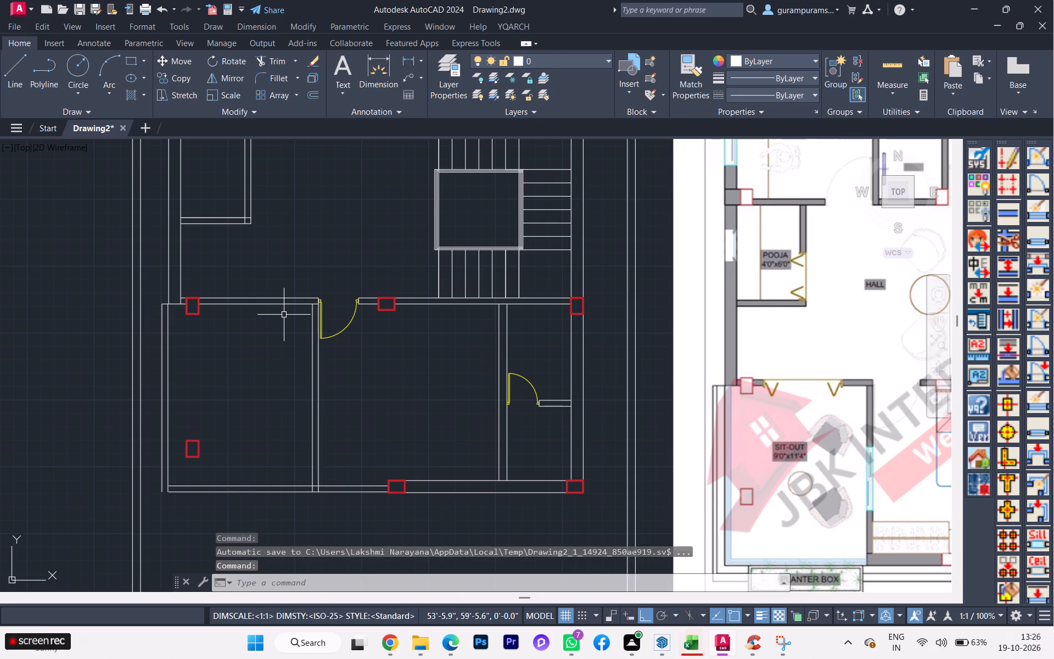
scroll(277, 315, "down", 1)
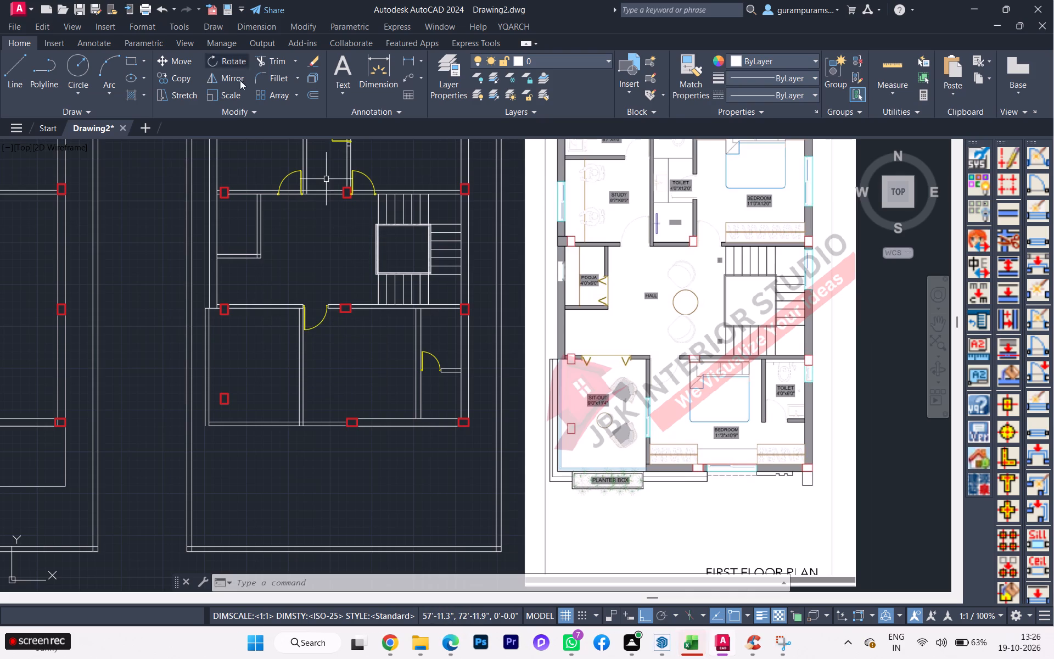
scroll(273, 136, "up", 1)
scroll(295, 188, "up", 1)
scroll(295, 188, "down", 1)
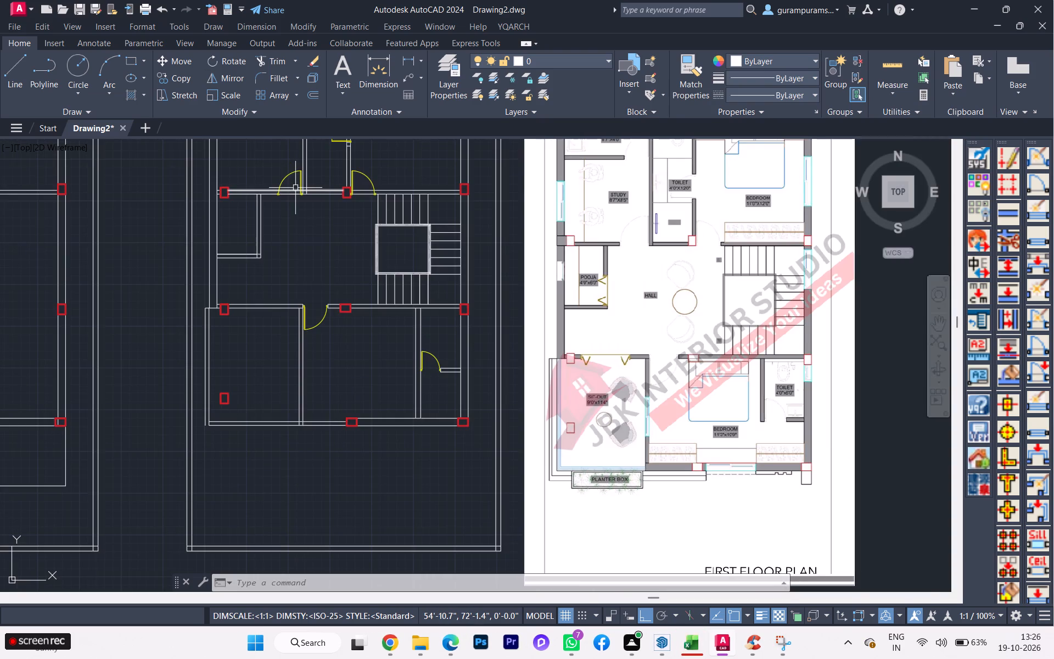
scroll(295, 188, "up", 6)
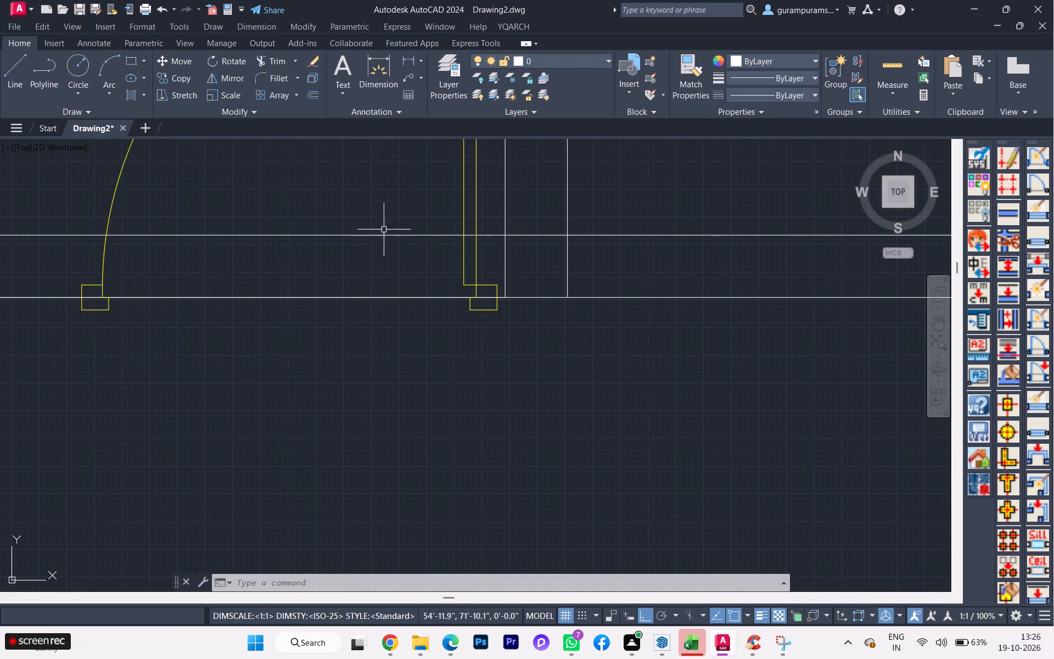
left_click(462, 268)
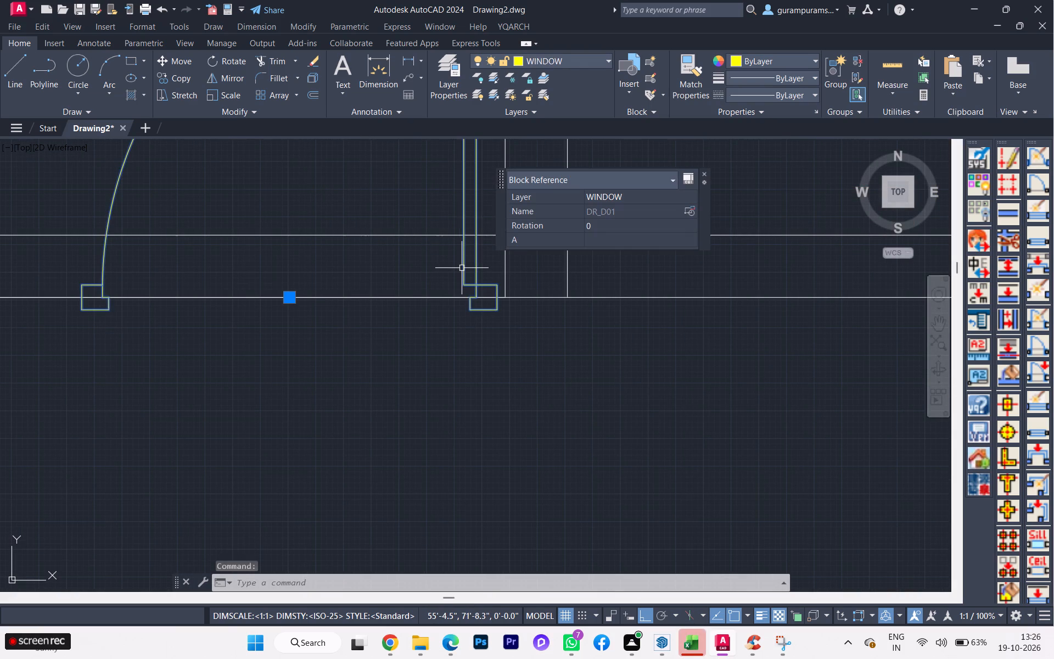
key("m")
key("Return")
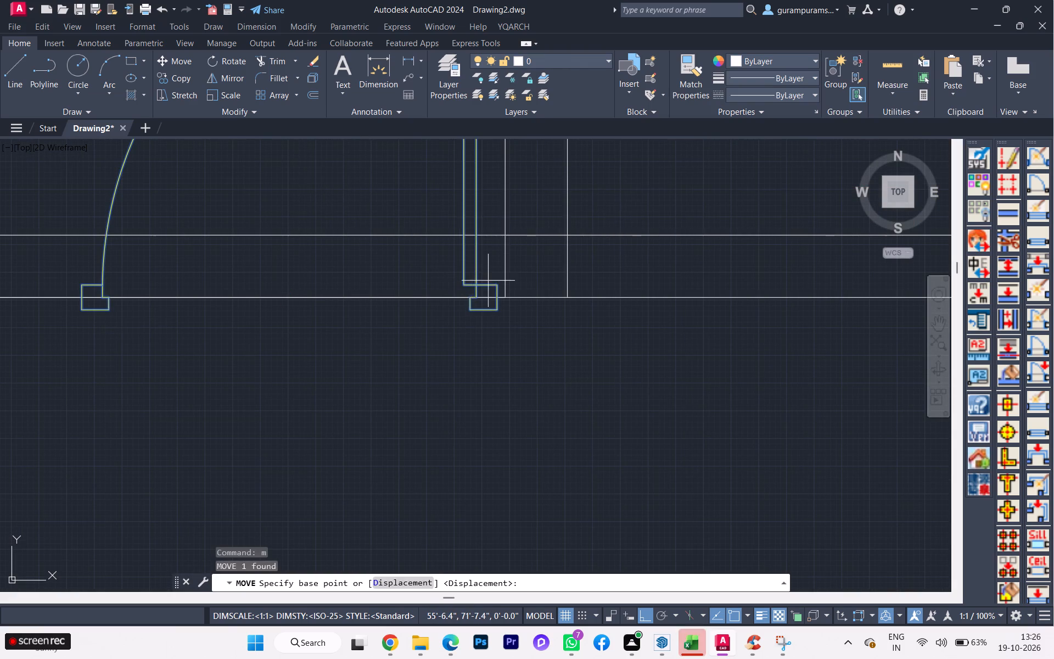
scroll(488, 281, "up", 2)
left_click(511, 321)
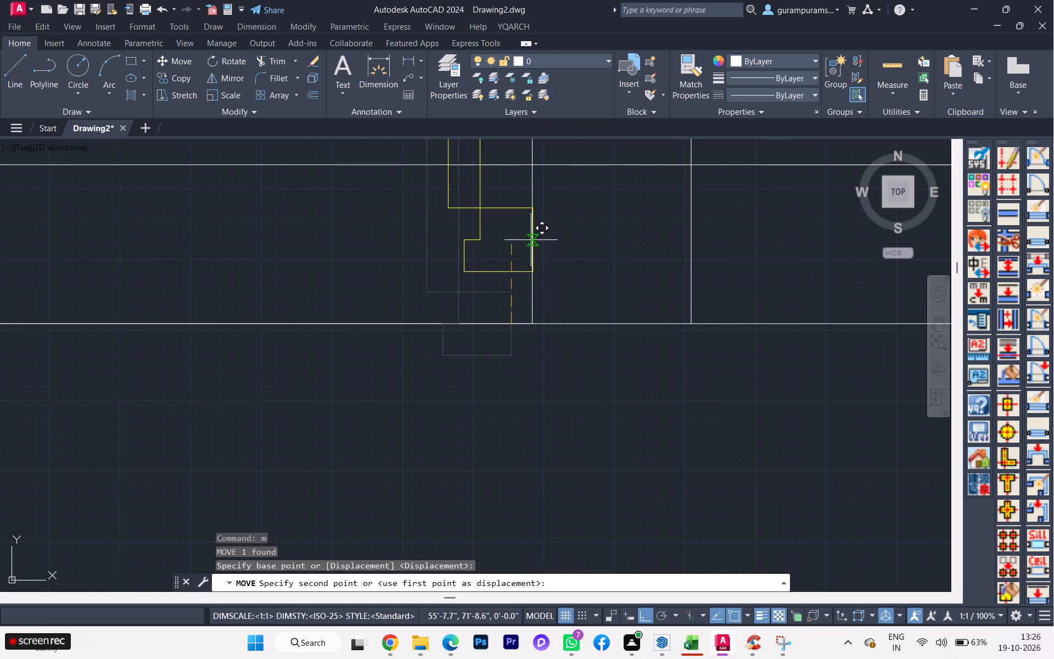
left_click(532, 239)
scroll(538, 275, "down", 4)
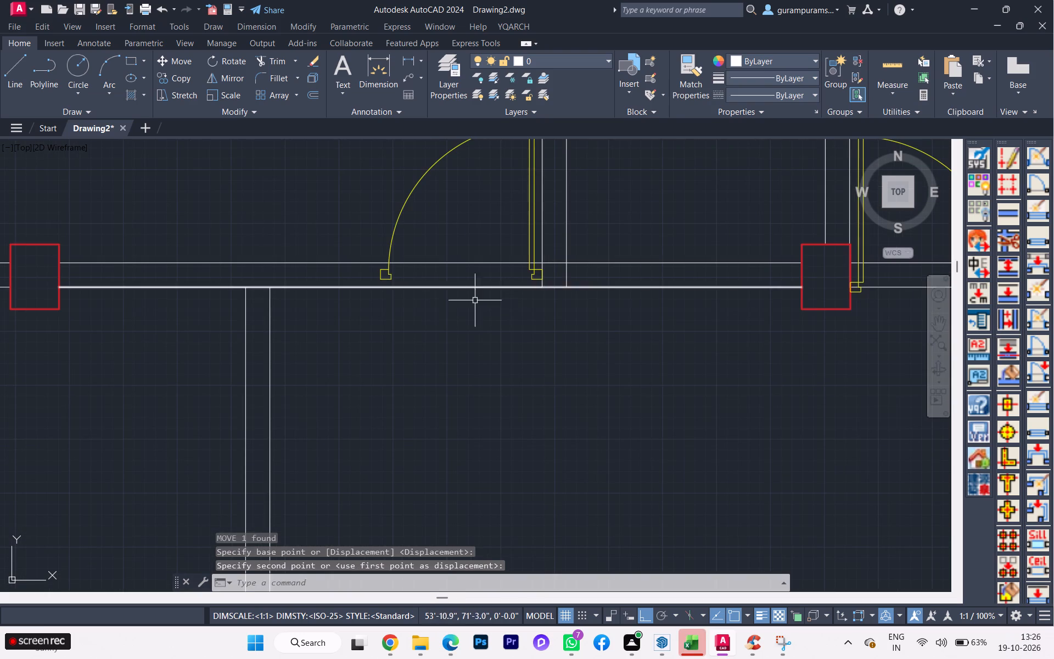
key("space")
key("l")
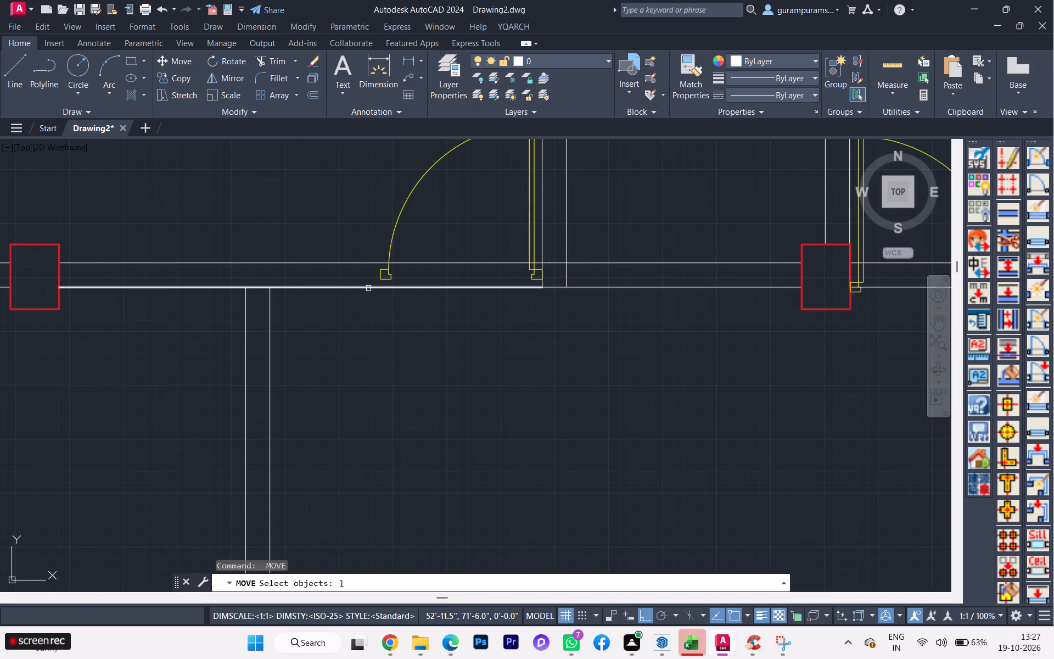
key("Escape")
Draw closing lines from the study door's latch-side frame midpoint up to the upper hall wall line and down to the lower one.
key("l")
key("Return")
scroll(376, 278, "up", 2)
scroll(376, 278, "down", 1)
scroll(376, 278, "up", 1)
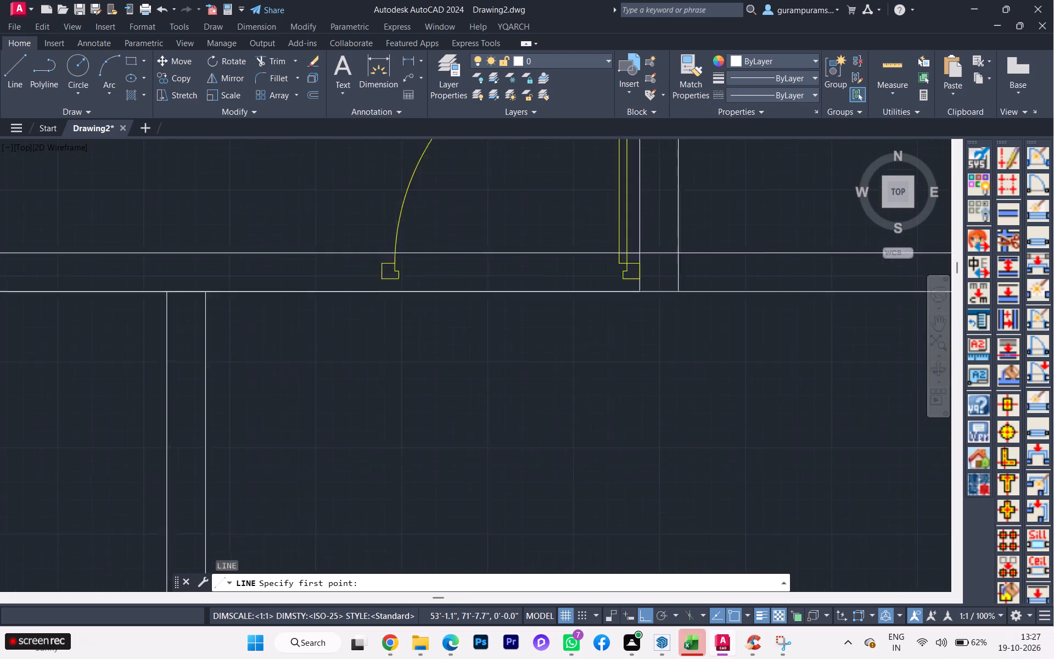
scroll(375, 273, "up", 1)
scroll(375, 273, "down", 1)
scroll(375, 272, "up", 1)
left_click(388, 256)
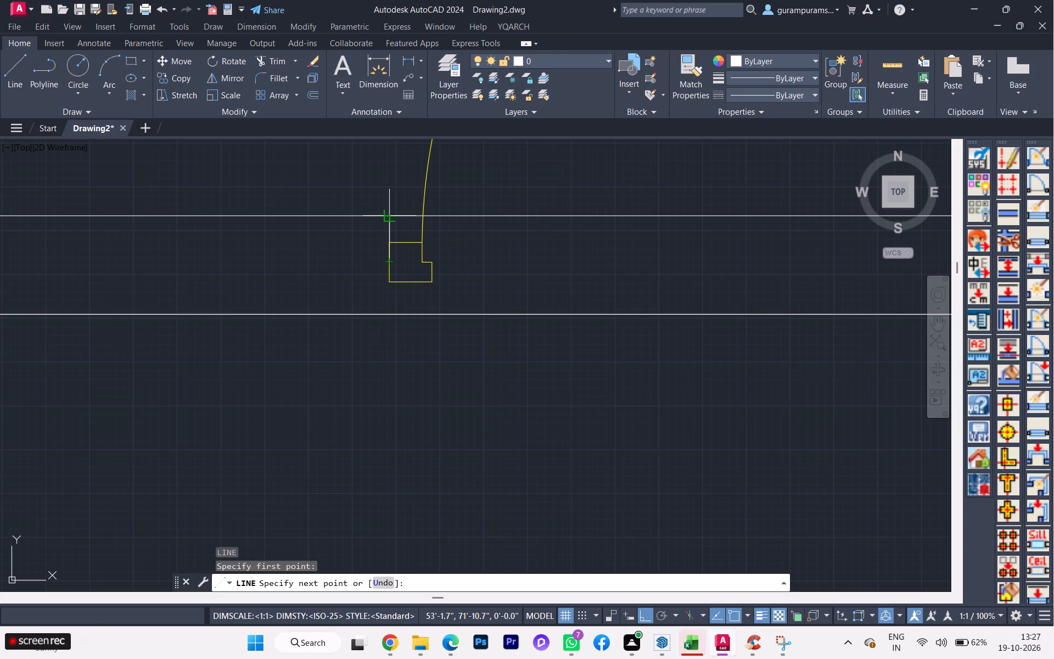
left_click(388, 211)
key("space")
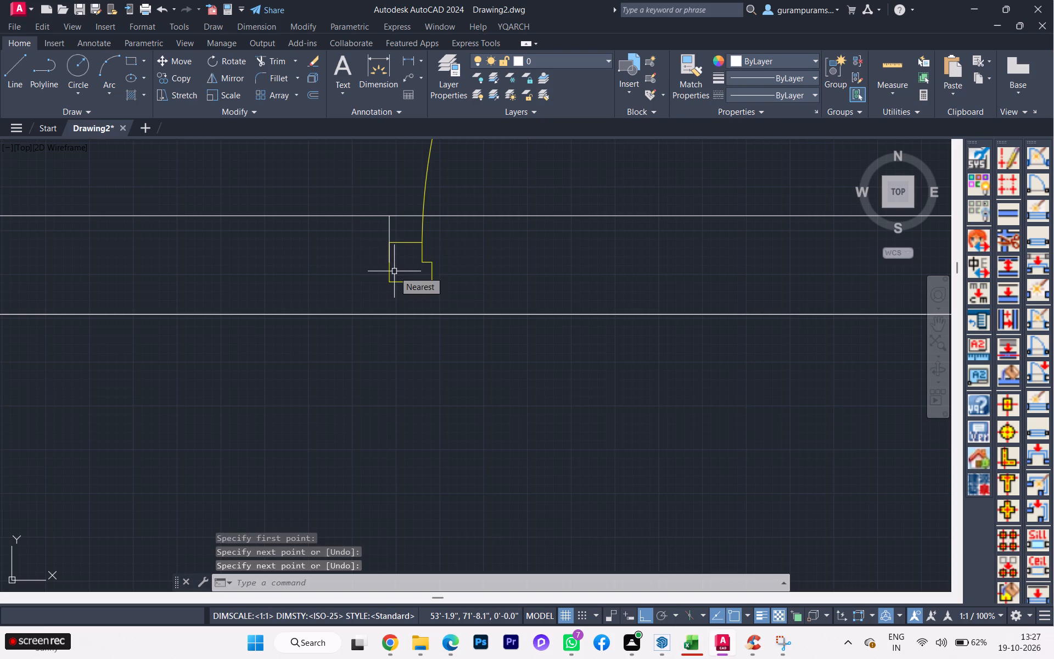
key("space")
left_click(394, 265)
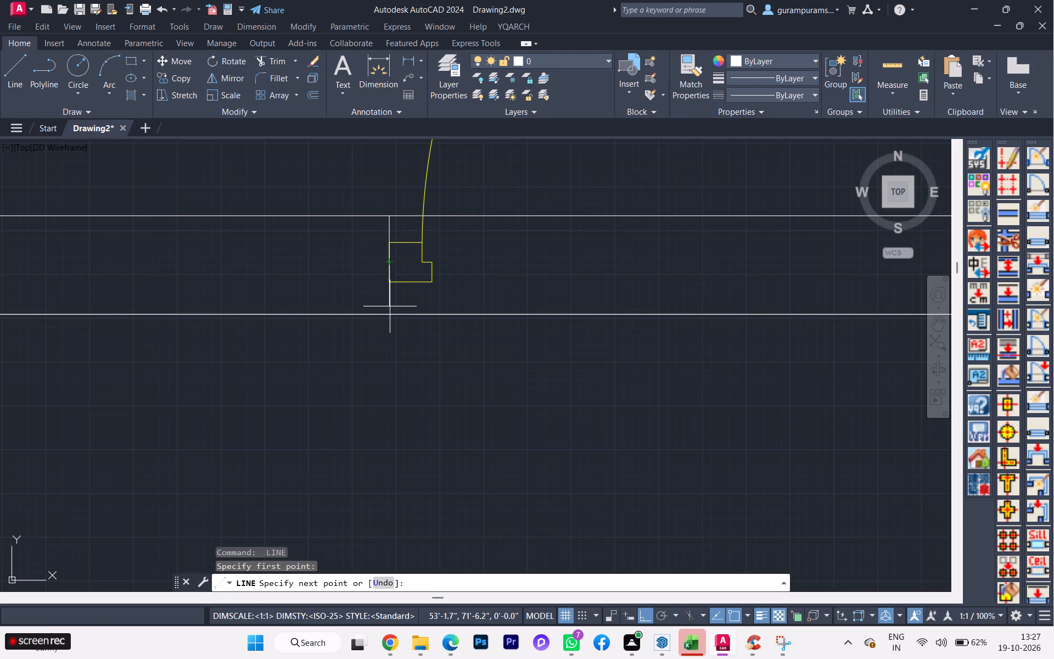
left_click(389, 311)
key("space")
scroll(480, 271, "down", 3)
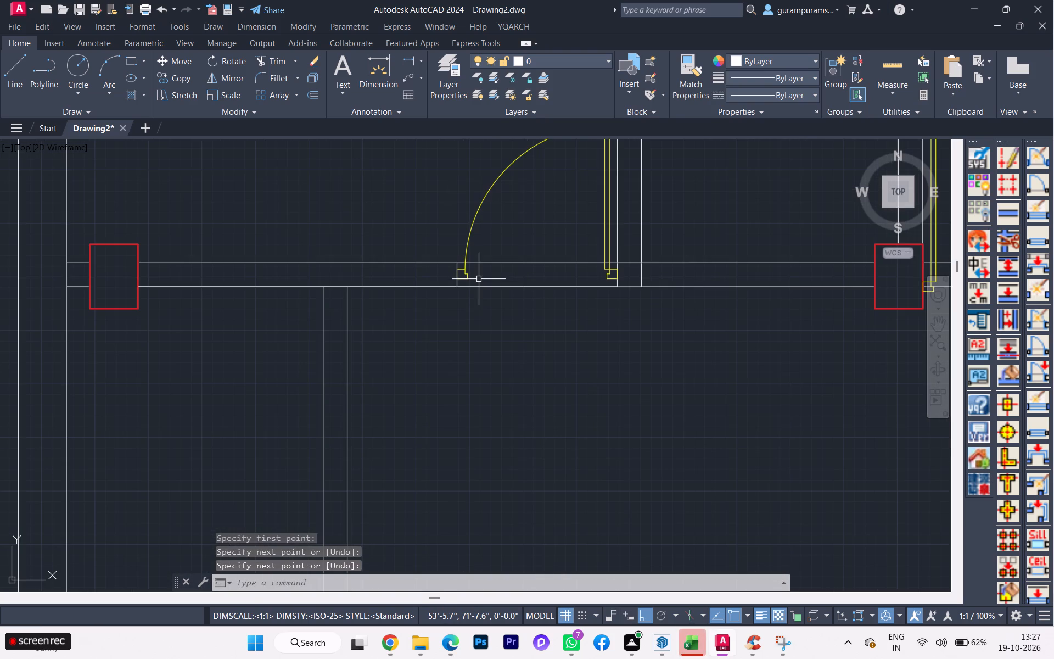
Trim both hall wall lines across the study door opening, including the leftover pieces beside the latch-side and hinge-side frames.
type("tr")
key("Return")
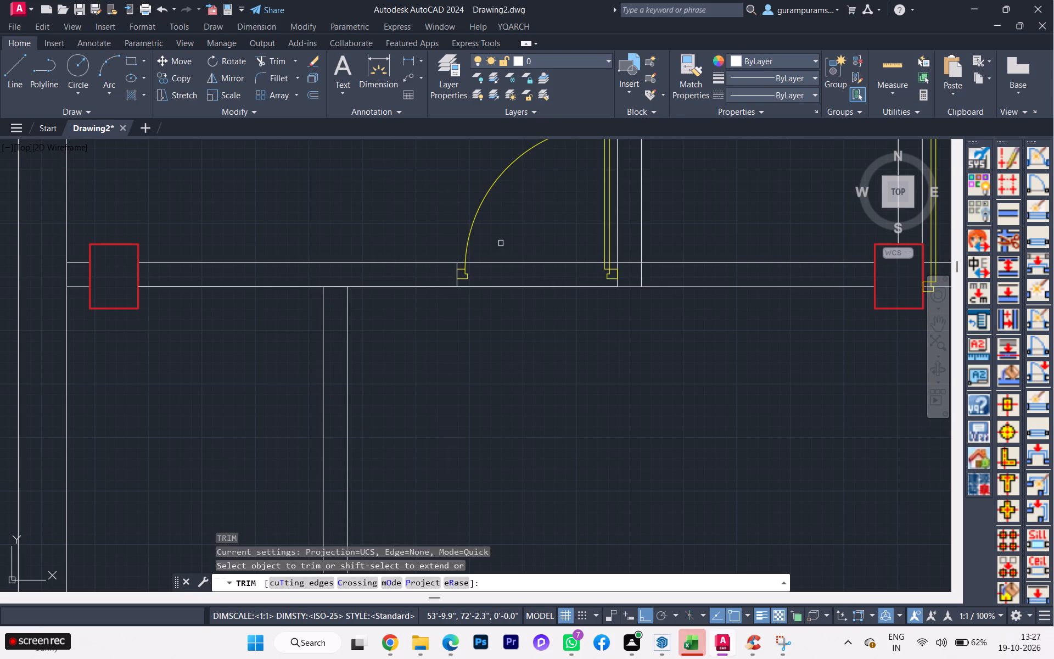
left_click(501, 243)
left_click(484, 296)
scroll(483, 274, "up", 3)
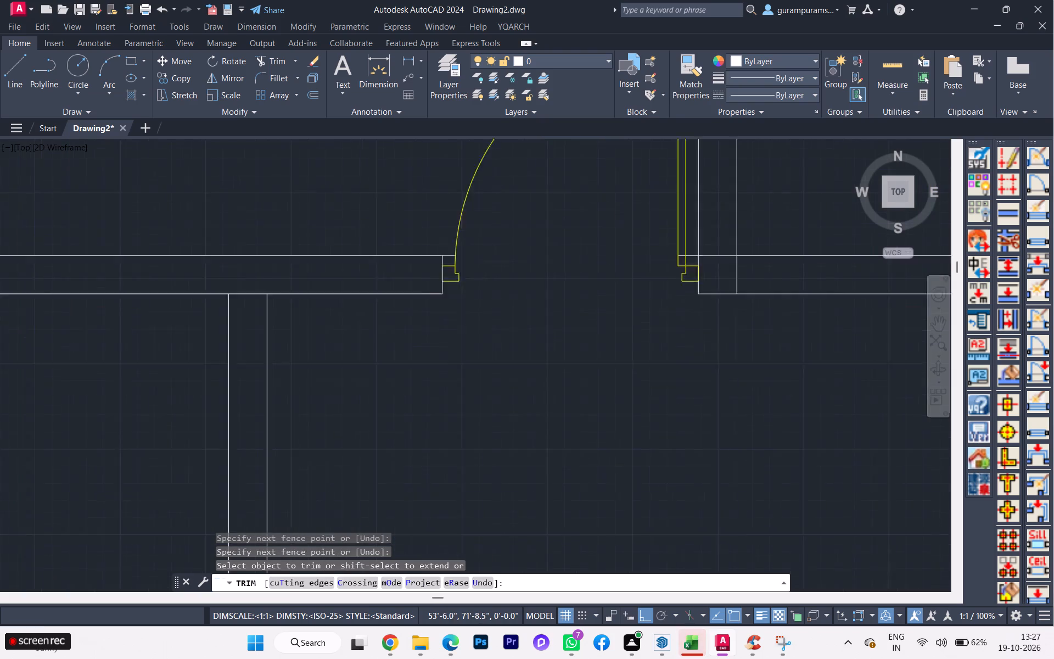
scroll(451, 264, "up", 1)
left_click(366, 205)
scroll(442, 225, "down", 3)
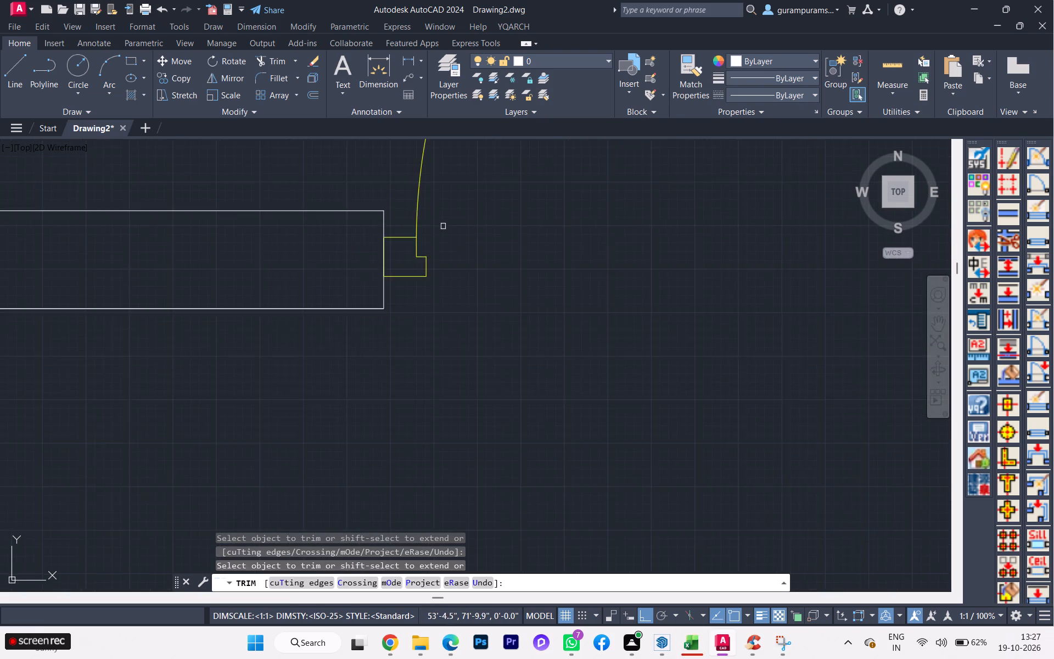
scroll(450, 233, "up", 1)
scroll(451, 234, "down", 1)
scroll(647, 242, "up", 2)
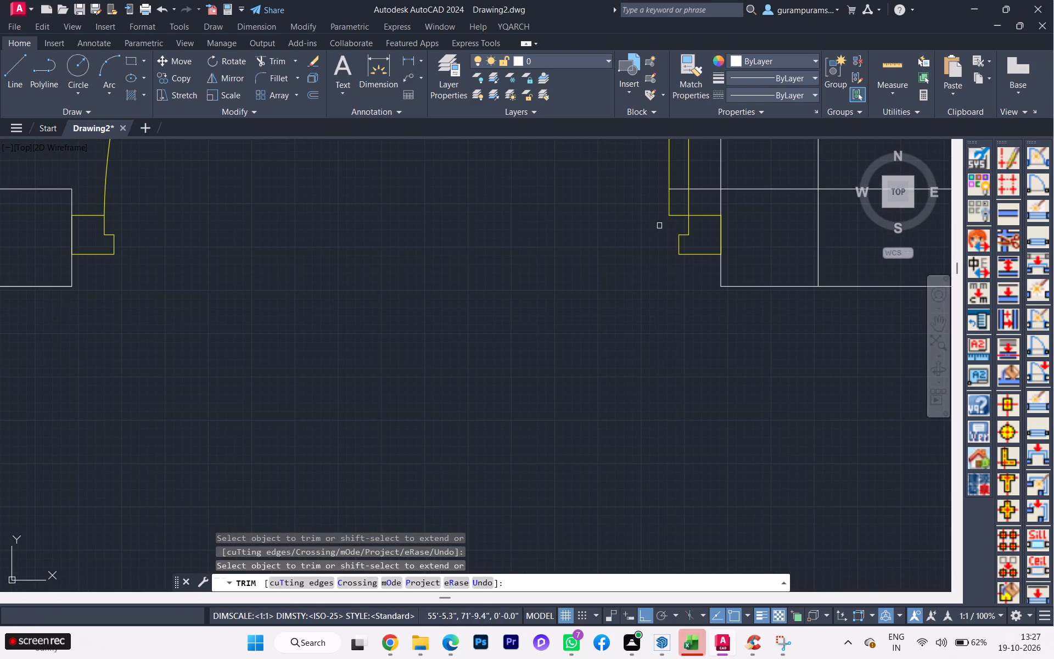
left_click(675, 186)
left_click(699, 191)
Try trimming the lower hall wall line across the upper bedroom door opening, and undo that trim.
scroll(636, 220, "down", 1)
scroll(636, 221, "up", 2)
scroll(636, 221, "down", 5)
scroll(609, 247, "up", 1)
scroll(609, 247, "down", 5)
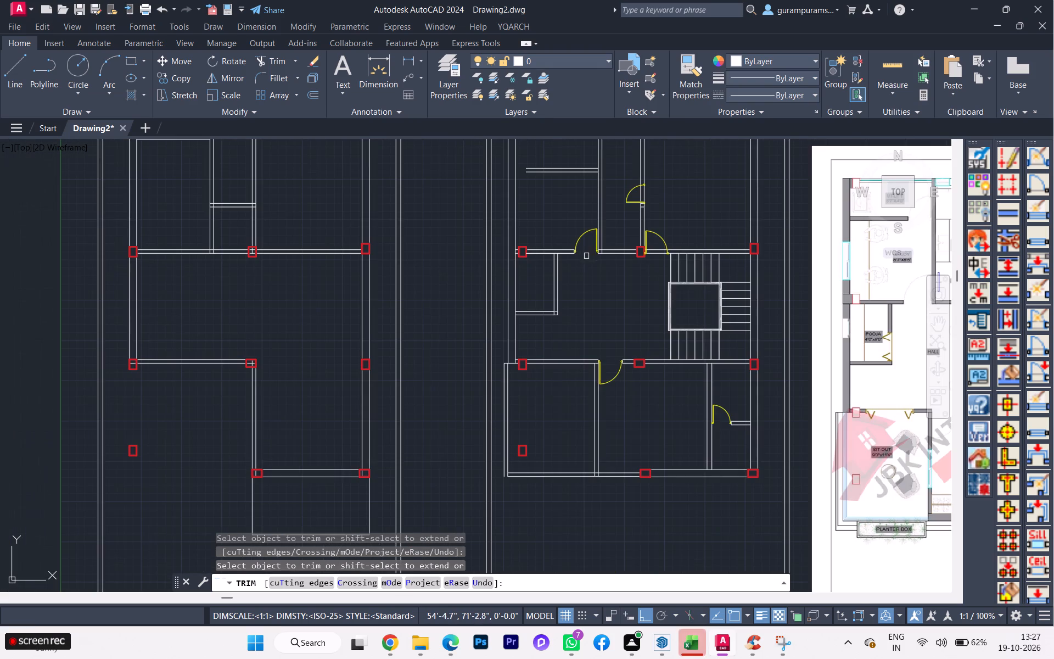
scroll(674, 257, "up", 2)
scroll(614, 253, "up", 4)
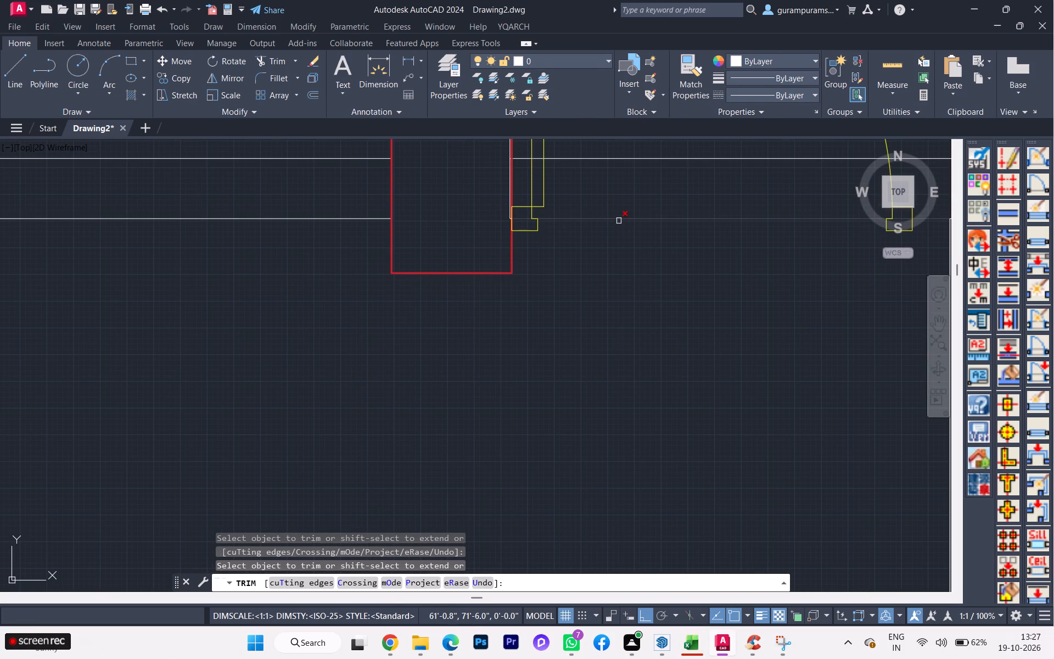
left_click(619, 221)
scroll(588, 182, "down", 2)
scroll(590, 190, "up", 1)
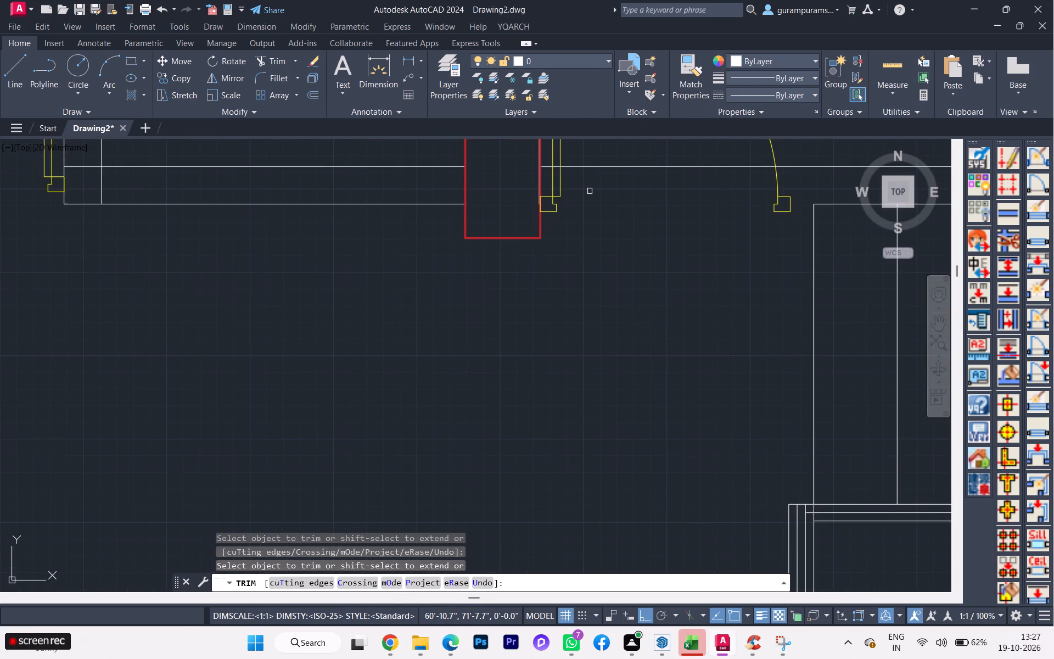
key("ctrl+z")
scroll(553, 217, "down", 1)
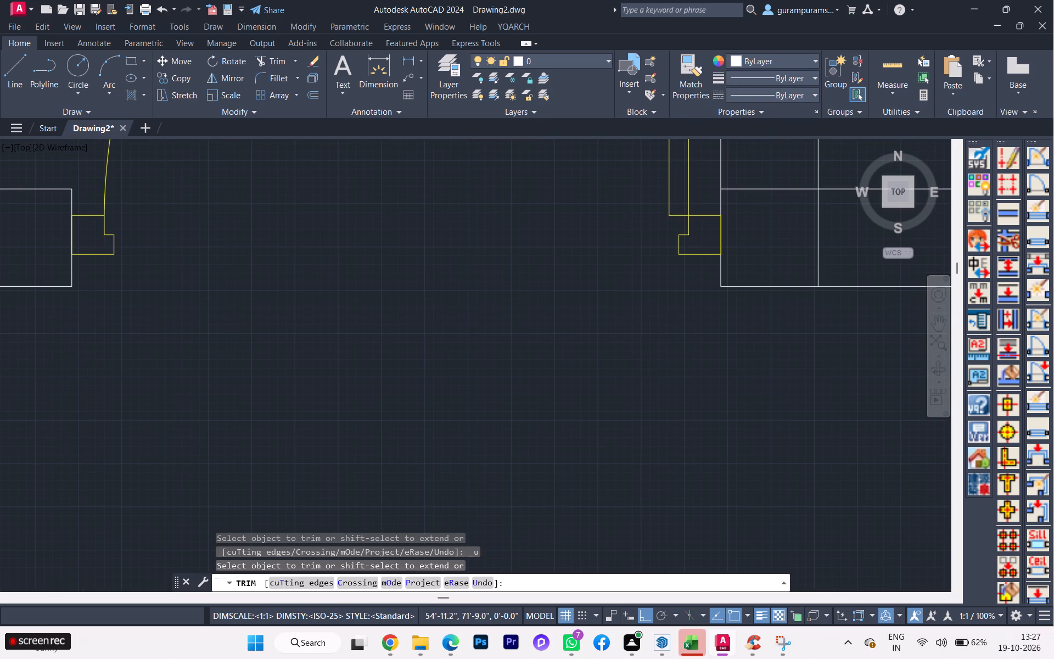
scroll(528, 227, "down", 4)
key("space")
Move the upper bedroom door into the hall wall's thickness, placing its hinge-side frame midpoint on the wall face beside the column.
scroll(691, 215, "up", 3)
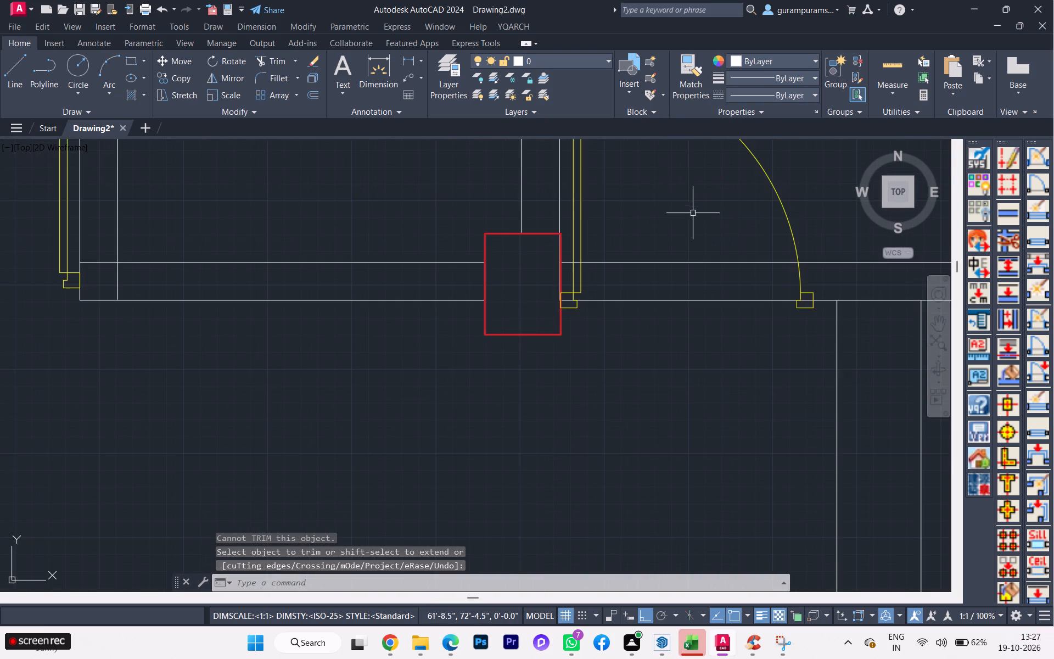
left_click(581, 221)
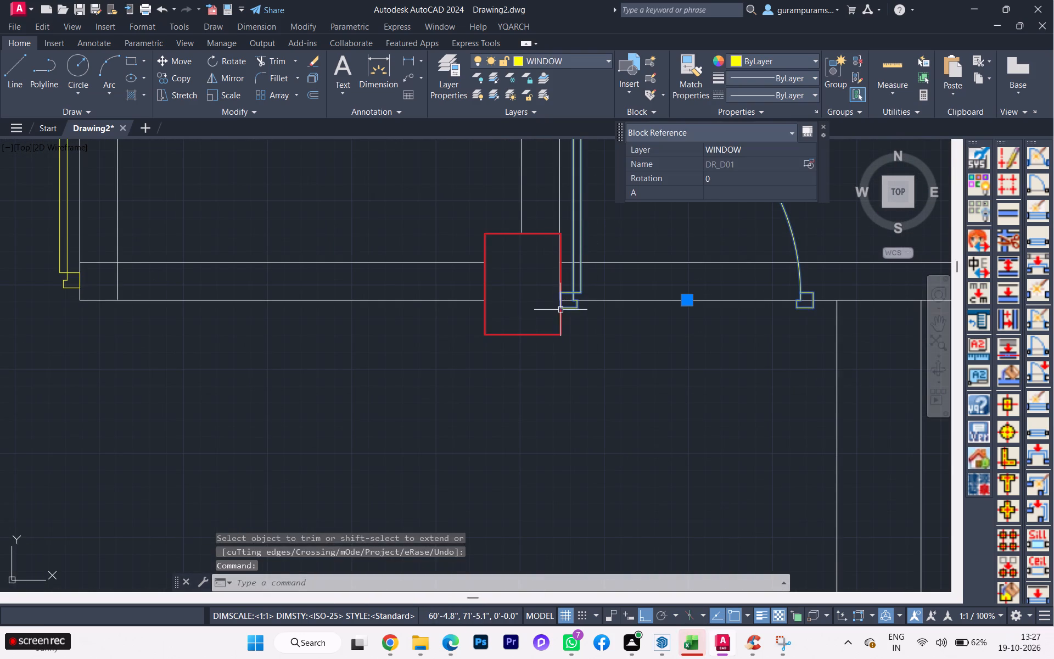
key("m")
key("Return")
scroll(574, 307, "up", 2)
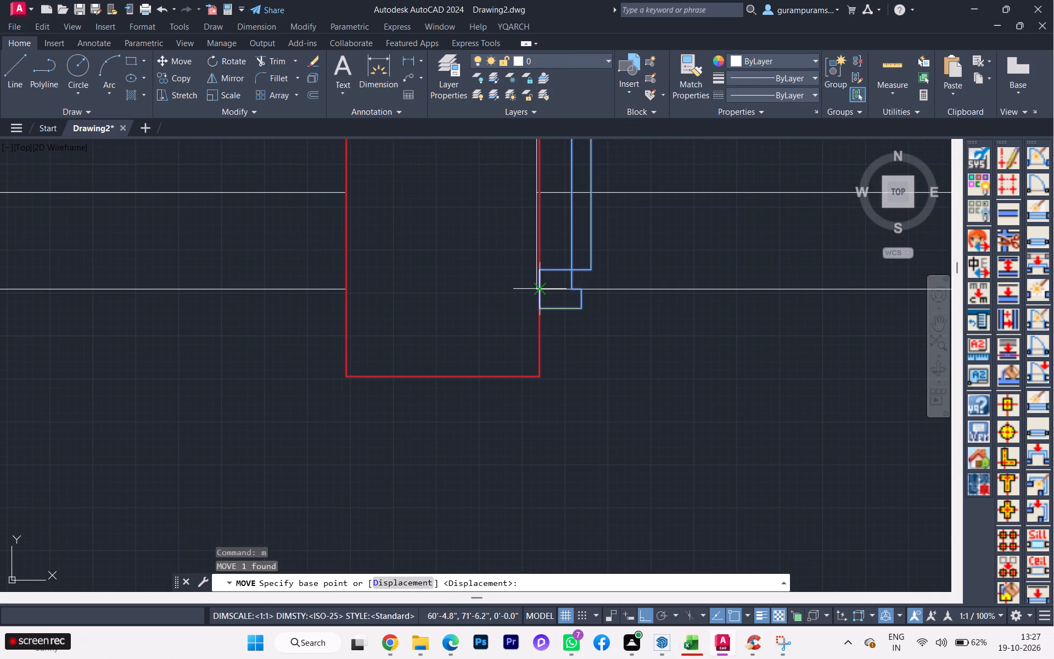
left_click(542, 291)
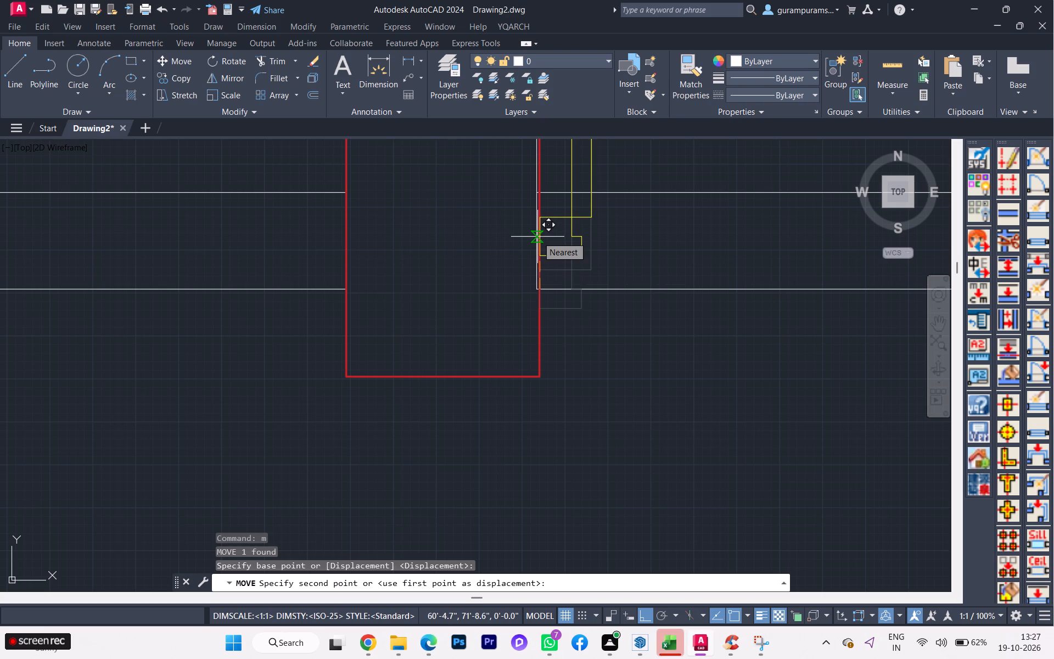
scroll(537, 237, "up", 2)
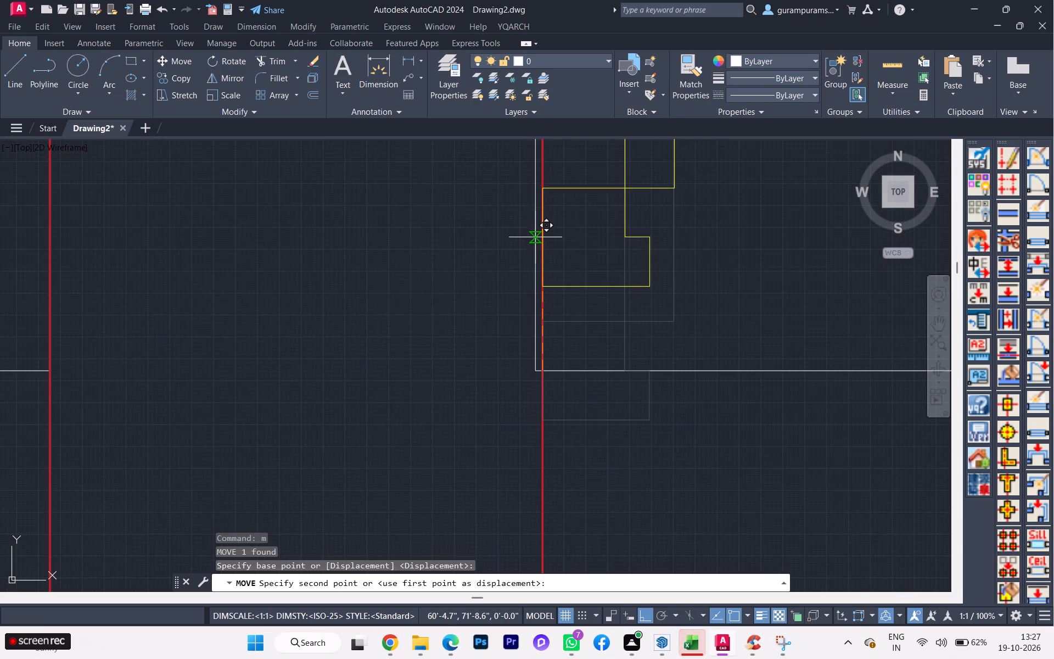
left_click(534, 239)
scroll(543, 253, "down", 2)
scroll(525, 284, "up", 1)
scroll(522, 288, "down", 2)
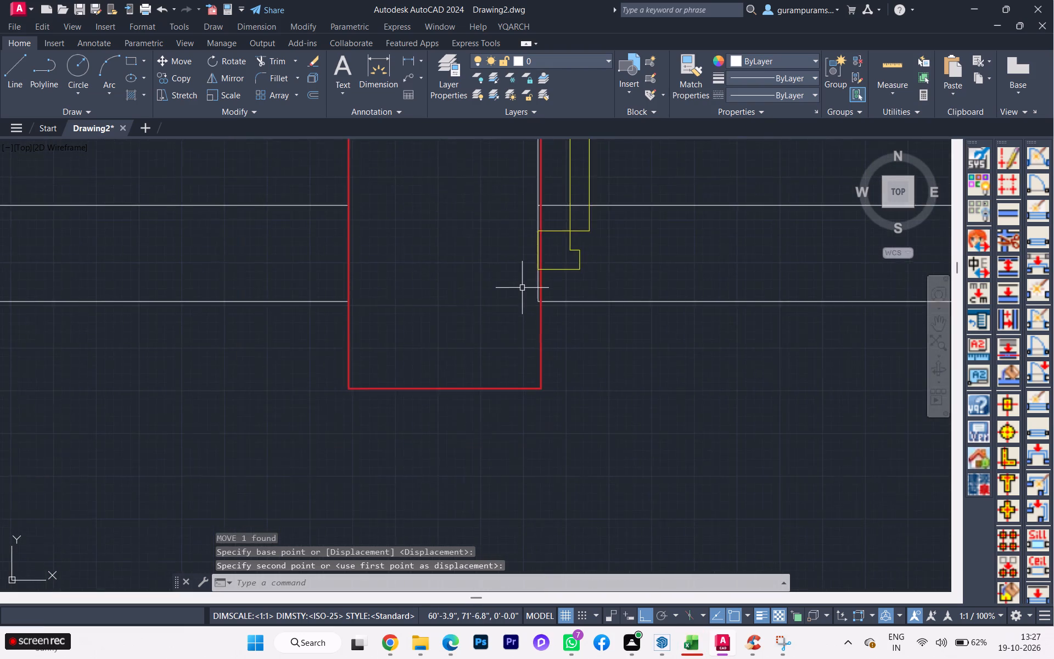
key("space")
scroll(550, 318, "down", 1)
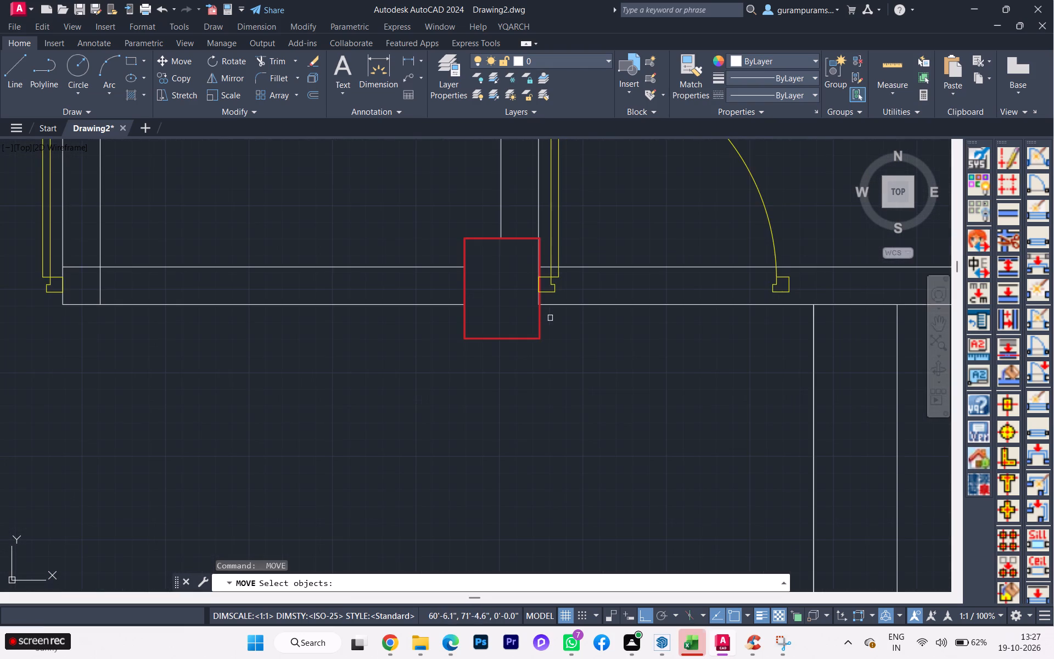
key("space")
Draw a closing line from the upper bedroom door's latch-side frame midpoint to the upper wall line, and stretch it down to the lower one.
key("l")
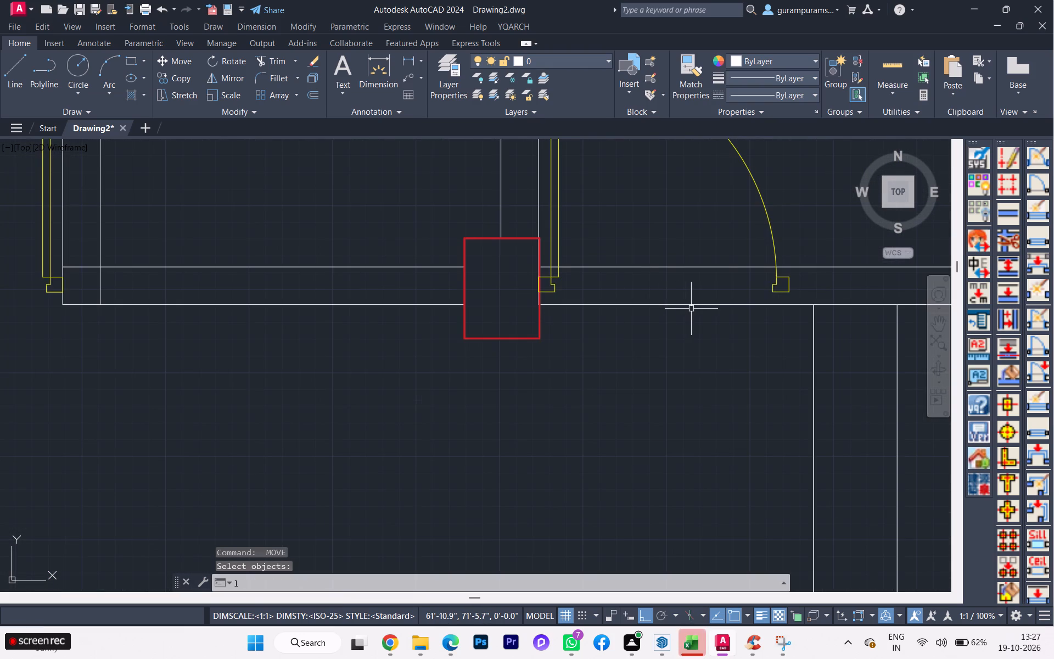
key("Return")
scroll(766, 288, "up", 2)
left_click(821, 278)
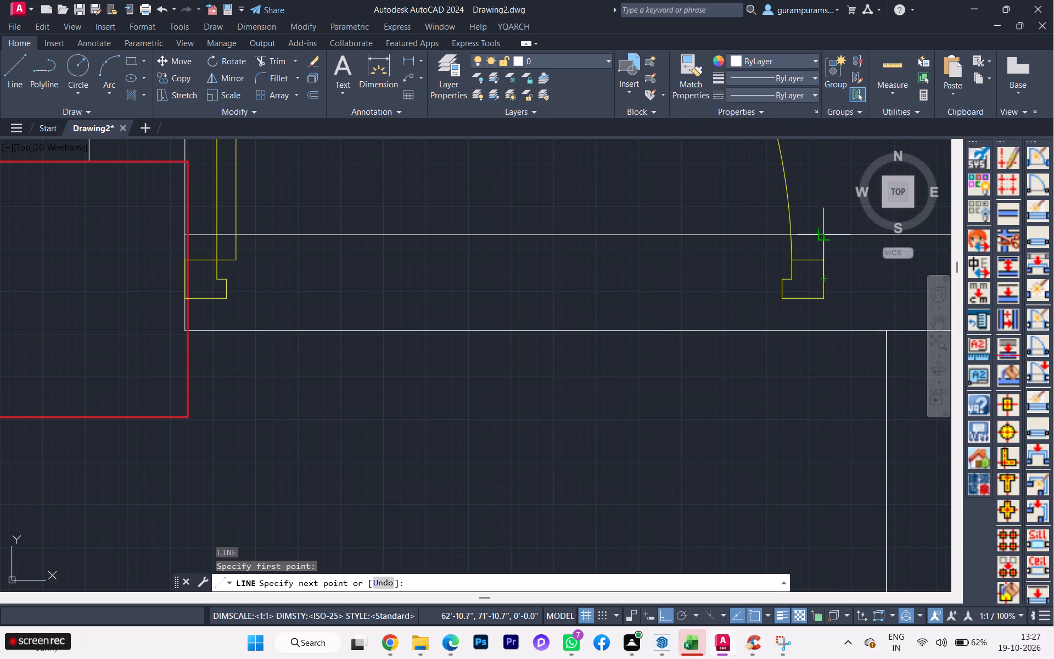
left_click(823, 236)
key("space")
left_click(825, 275)
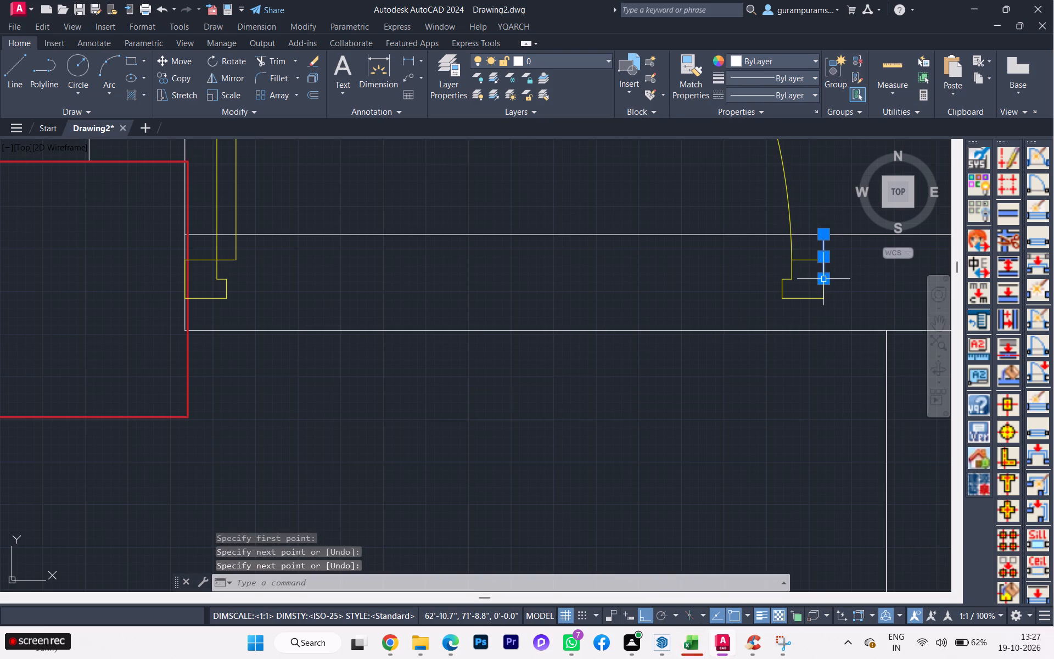
left_click(824, 280)
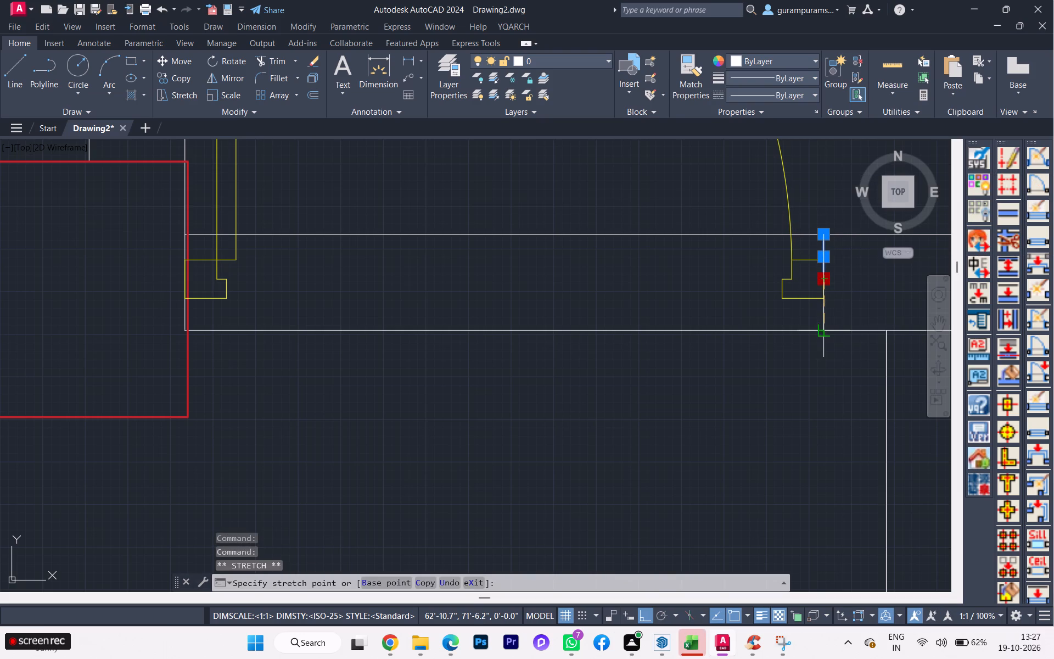
left_click(822, 329)
key("space")
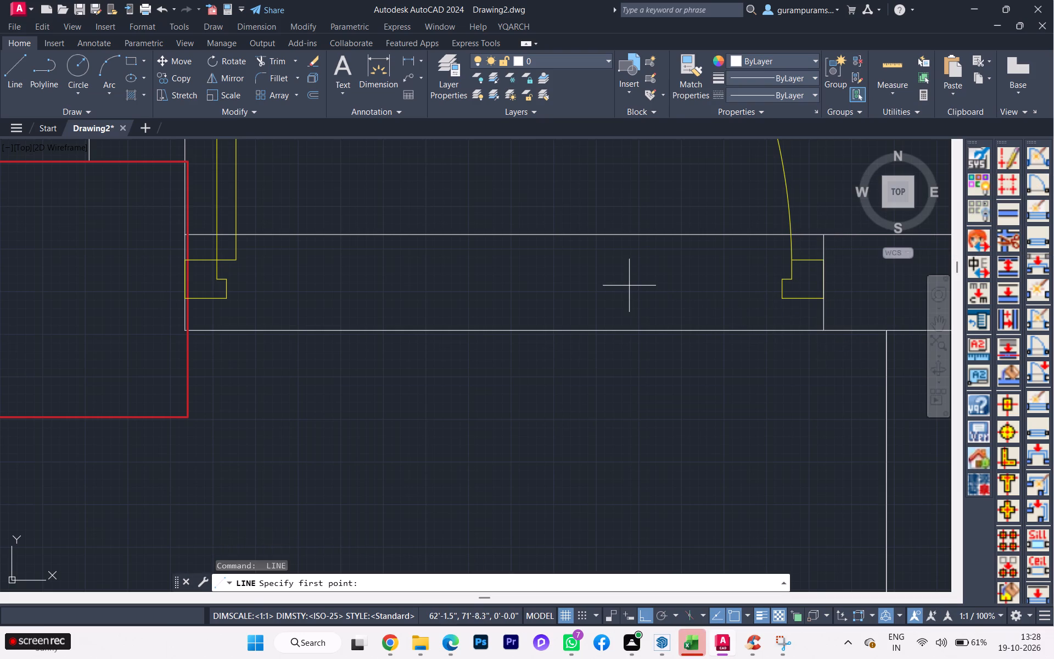
Trim both hall wall lines across the upper bedroom door opening, including the leftover pieces beside the hinge-side and latch-side frames.
type("tr")
key("Return")
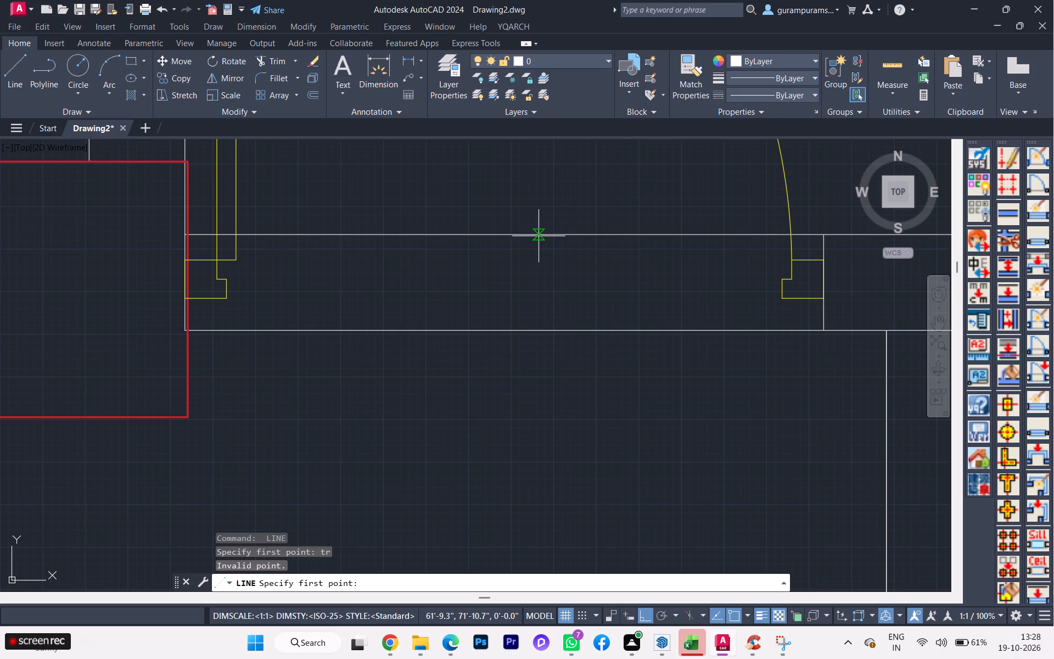
key("Escape")
type("tr")
key("Return")
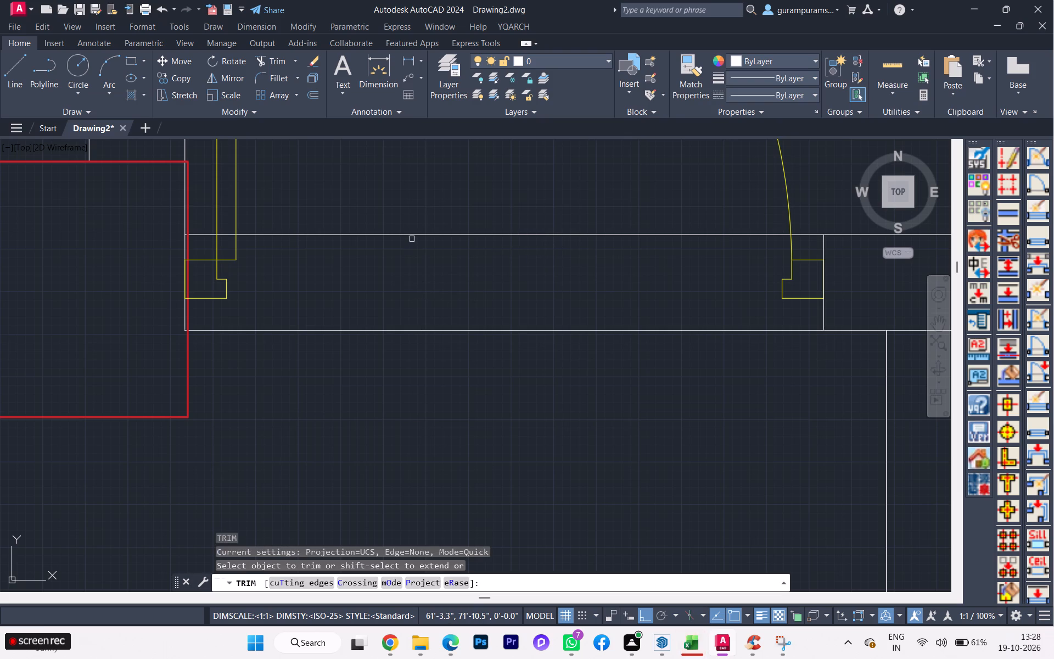
left_click(411, 236)
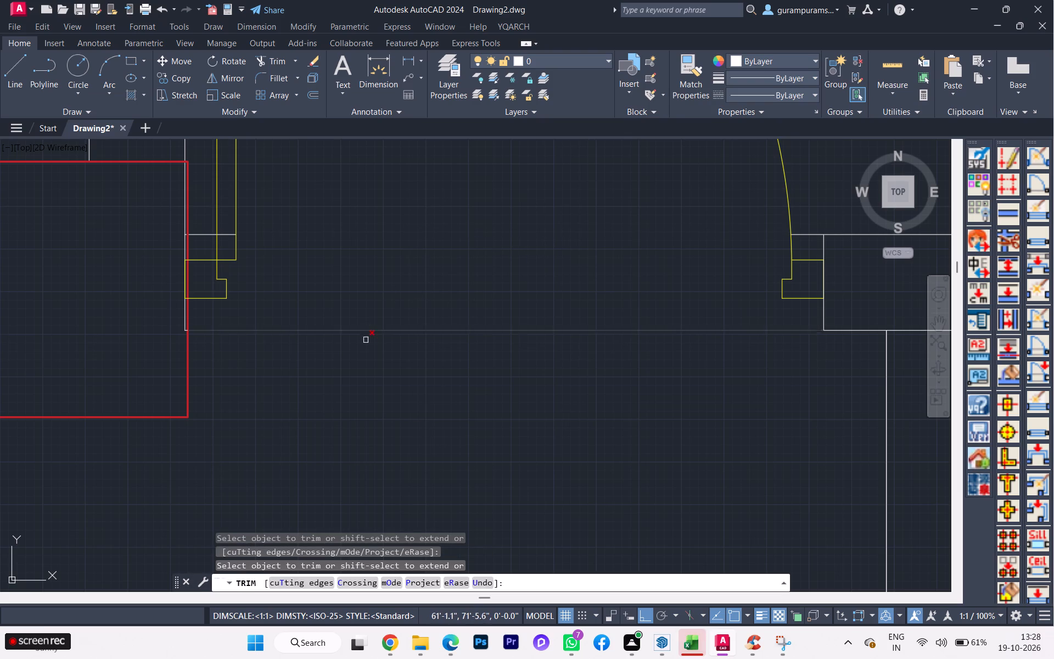
left_click(374, 331)
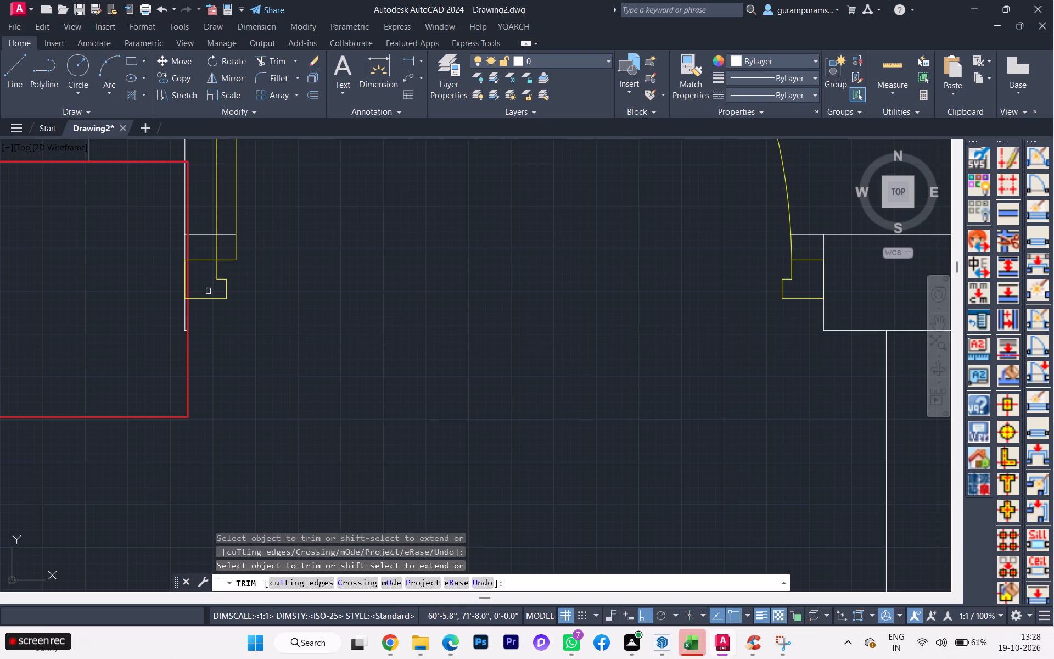
left_click(203, 233)
left_click(228, 233)
scroll(562, 244, "down", 1)
scroll(743, 234, "up", 2)
left_click(655, 242)
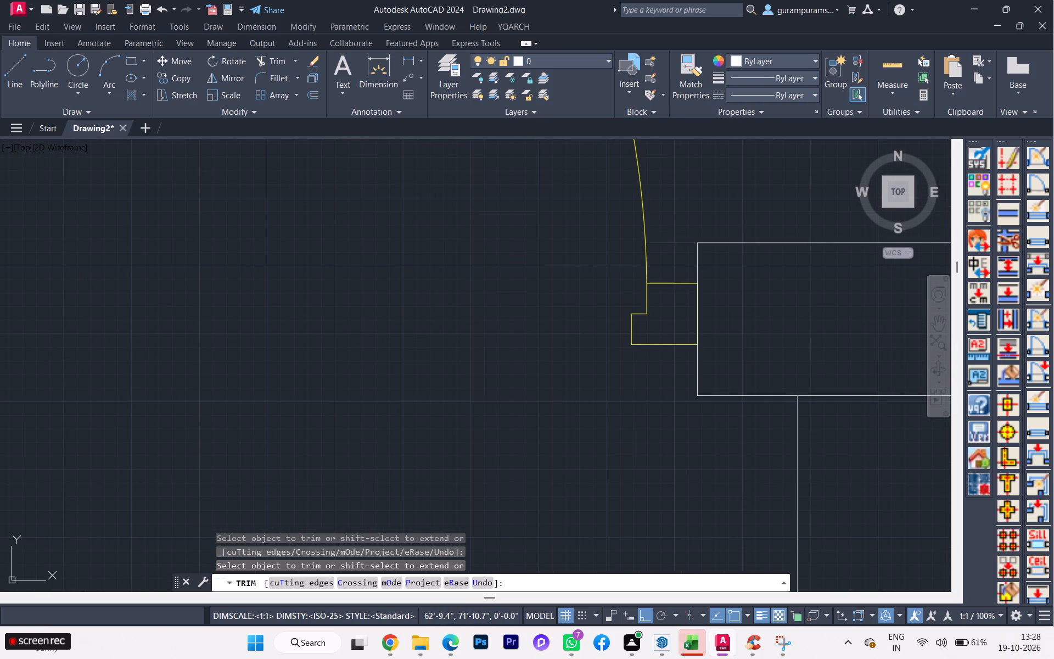
Trim the leftover wall-face line pieces at the column edge, above and below the upper bedroom door's hinge-side frame.
scroll(717, 221, "down", 3)
scroll(717, 221, "up", 1)
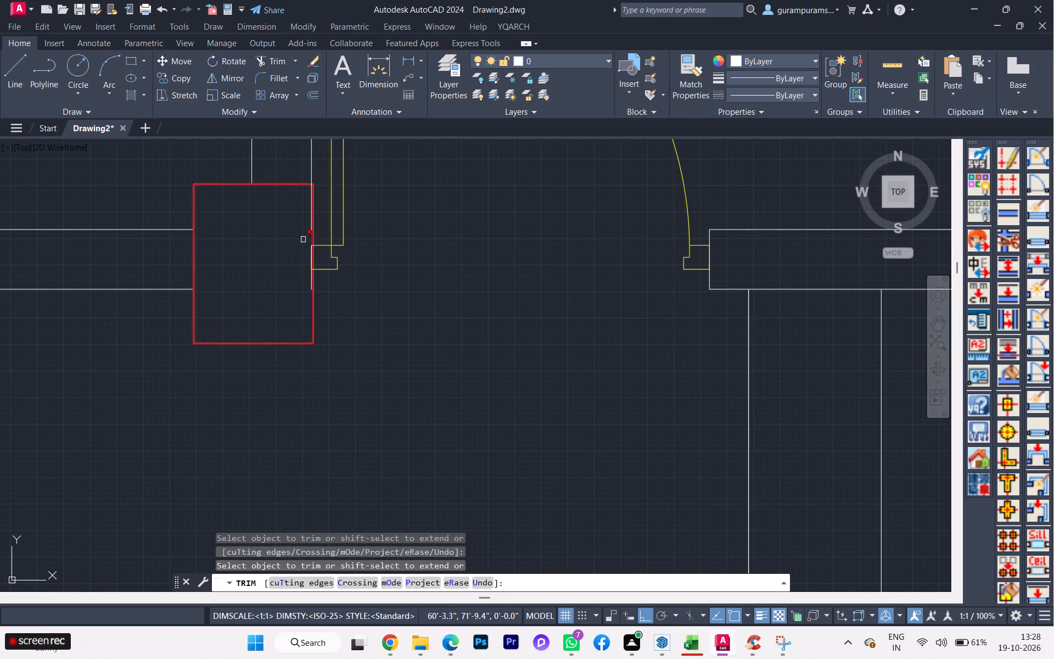
scroll(291, 249, "up", 2)
scroll(308, 272, "down", 5)
scroll(309, 258, "up", 2)
scroll(309, 257, "down", 3)
scroll(309, 256, "up", 1)
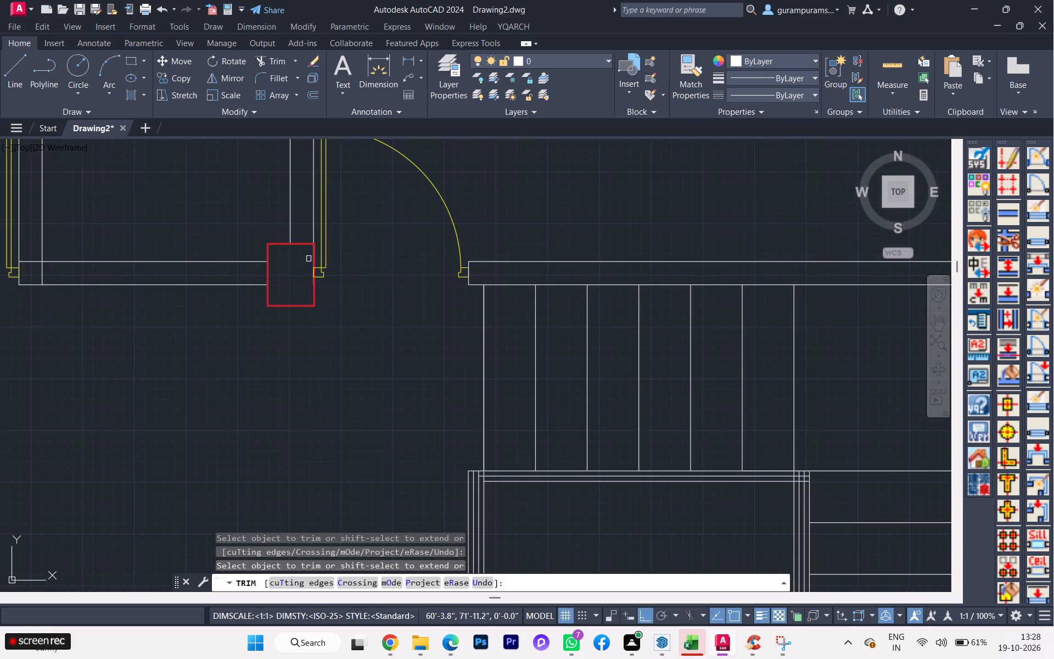
scroll(309, 256, "up", 2)
scroll(313, 253, "down", 1)
scroll(313, 253, "up", 4)
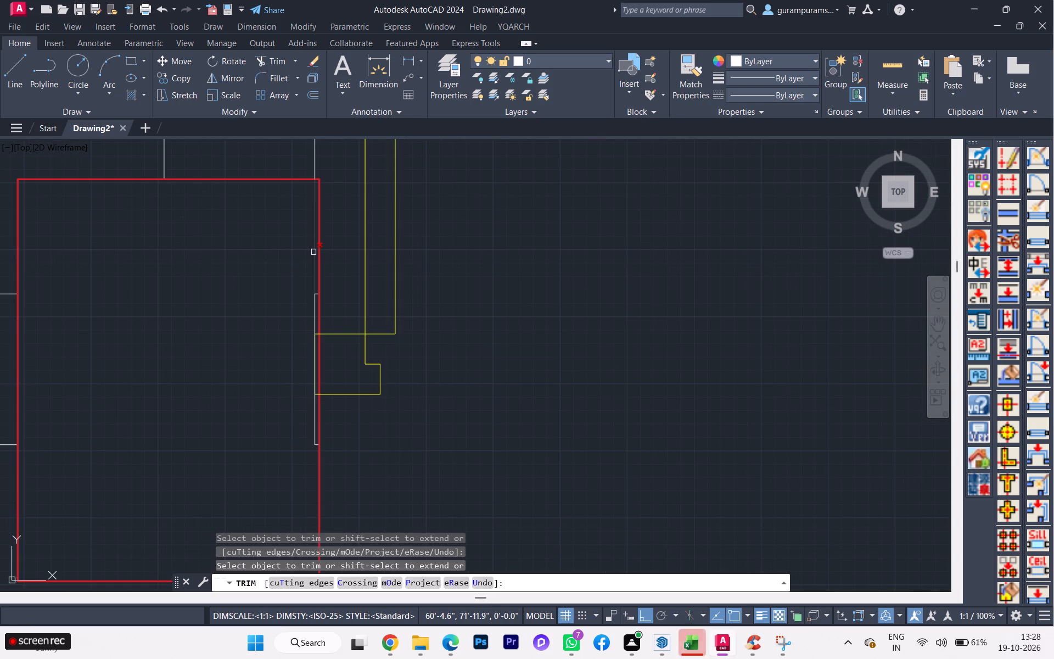
left_click(313, 252)
left_click(316, 300)
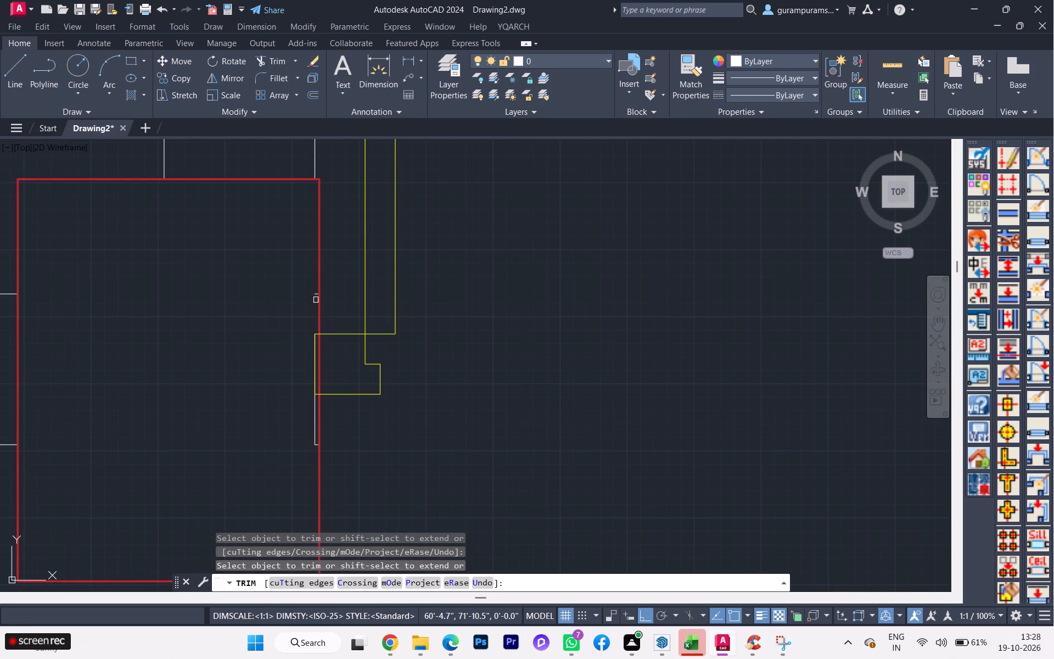
left_click(313, 292)
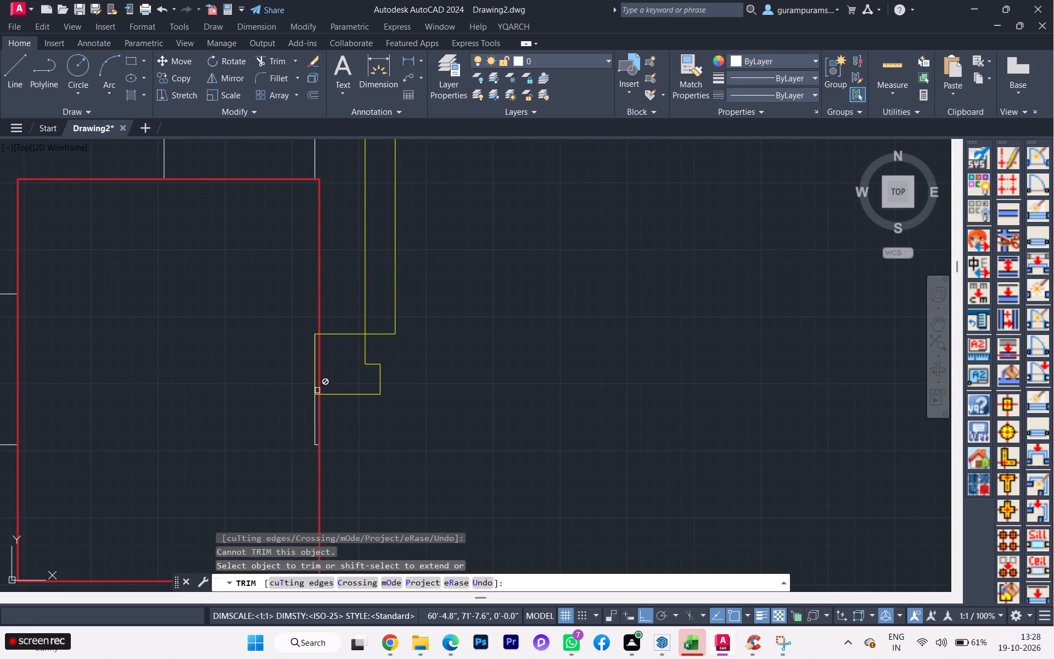
left_click(311, 419)
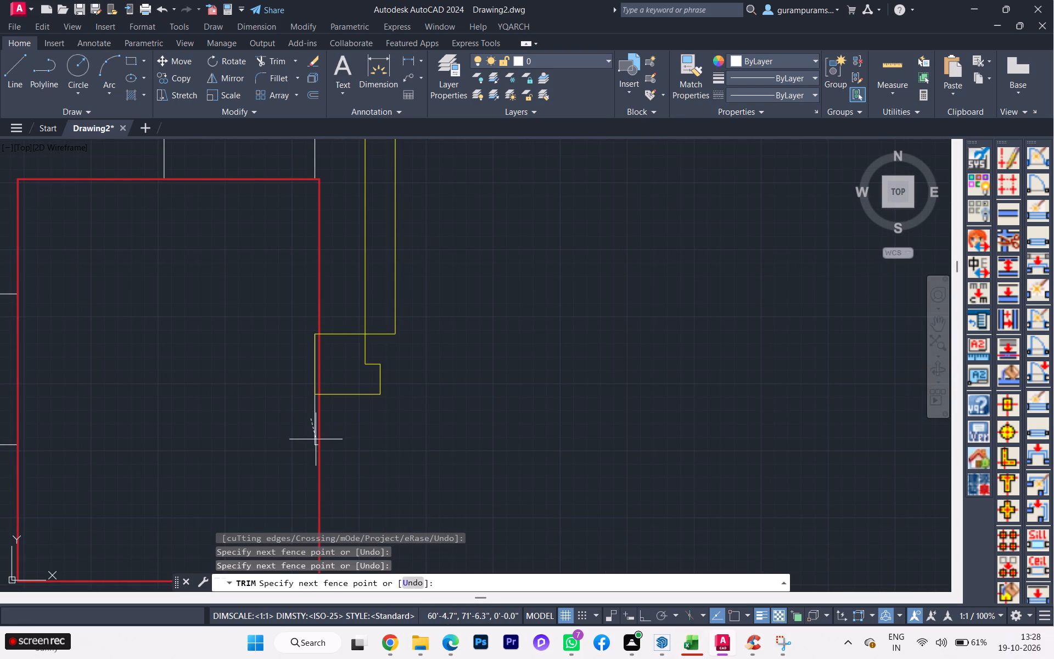
left_click(318, 445)
left_click(312, 443)
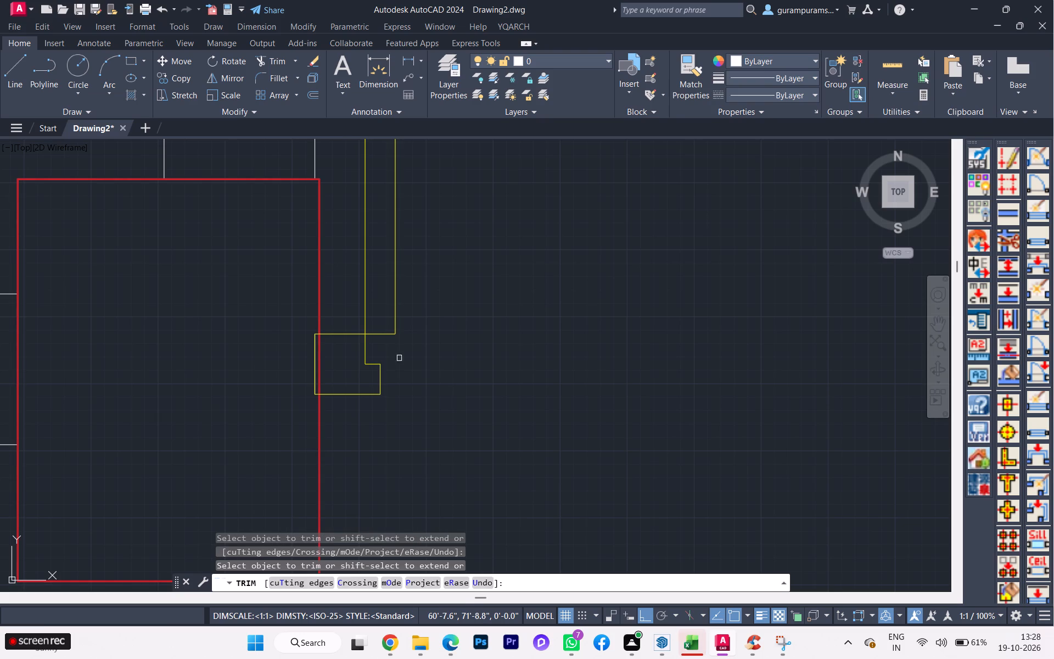
scroll(415, 355, "down", 3)
scroll(415, 355, "up", 1)
scroll(409, 350, "down", 3)
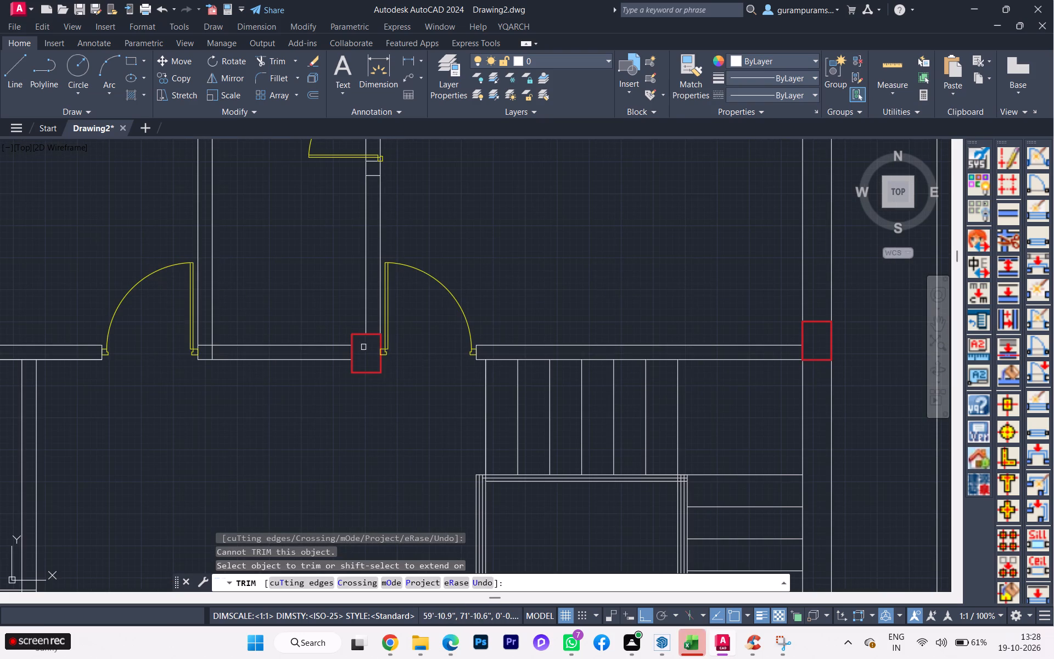
key("space")
Move the door between the upper bedroom and the adjoining narrow room into its wall, placing the hinge-side frame midpoint at the closing line's midpoint.
scroll(362, 339, "down", 4)
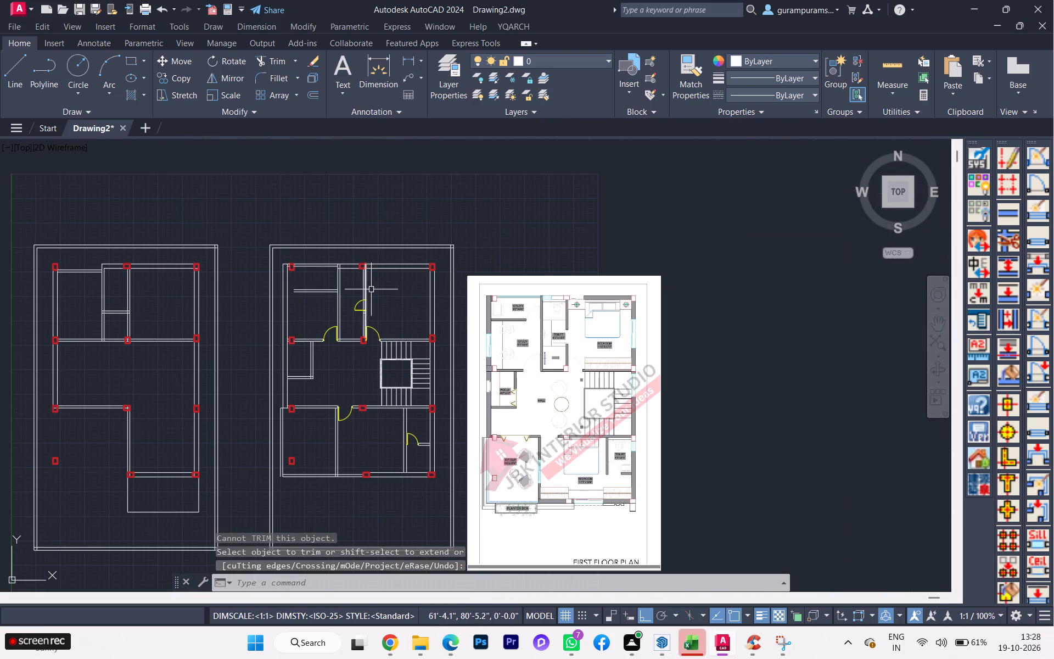
scroll(342, 300, "up", 5)
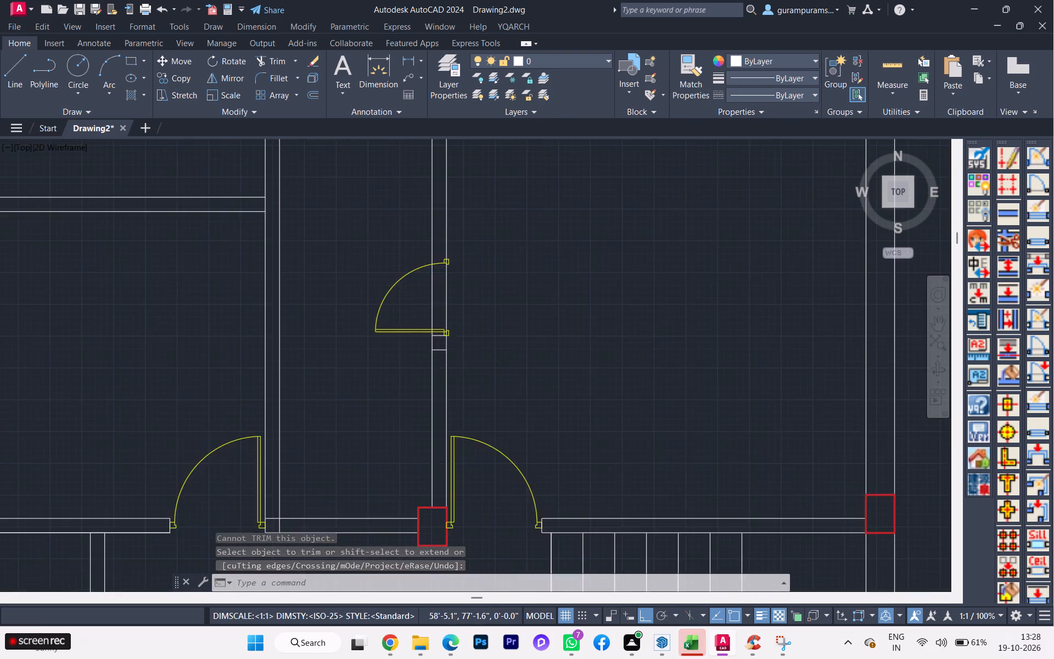
scroll(452, 322, "up", 1)
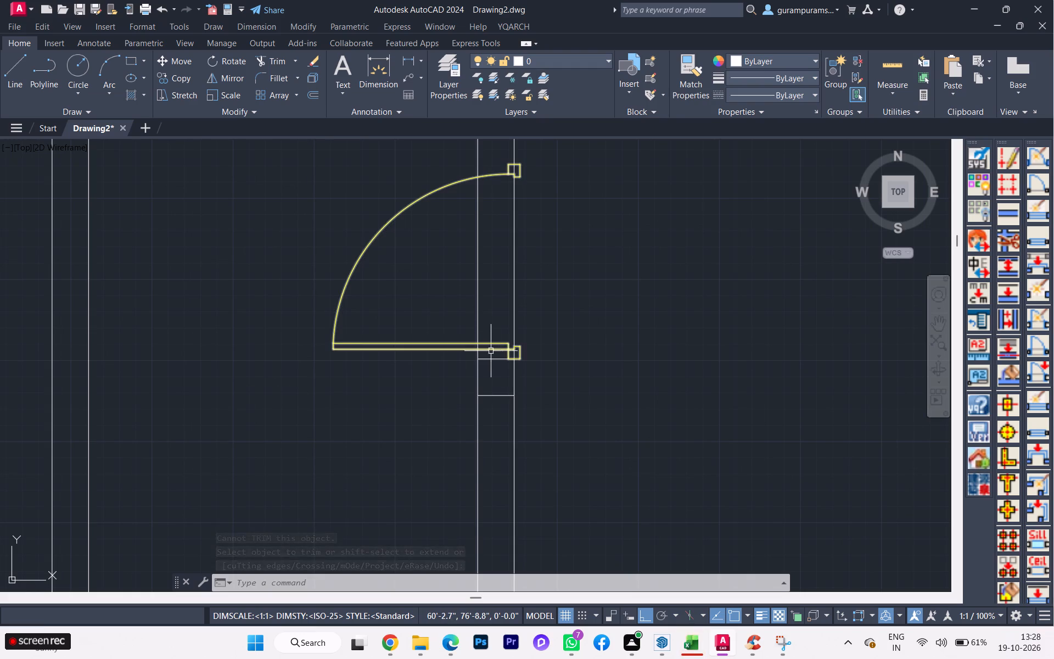
left_click(497, 349)
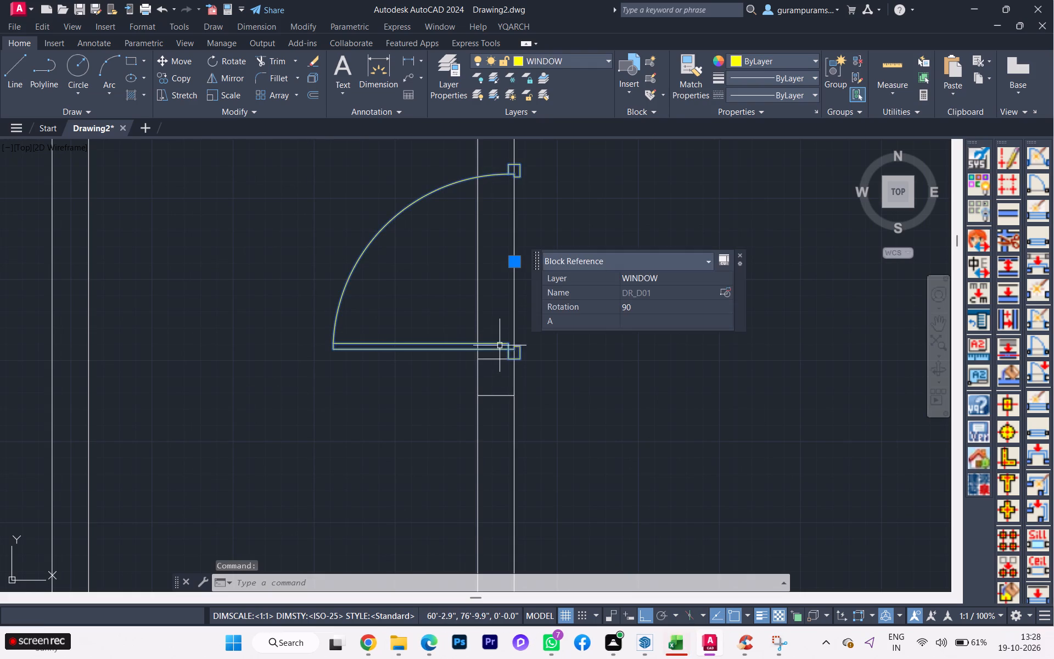
key("m")
key("Return")
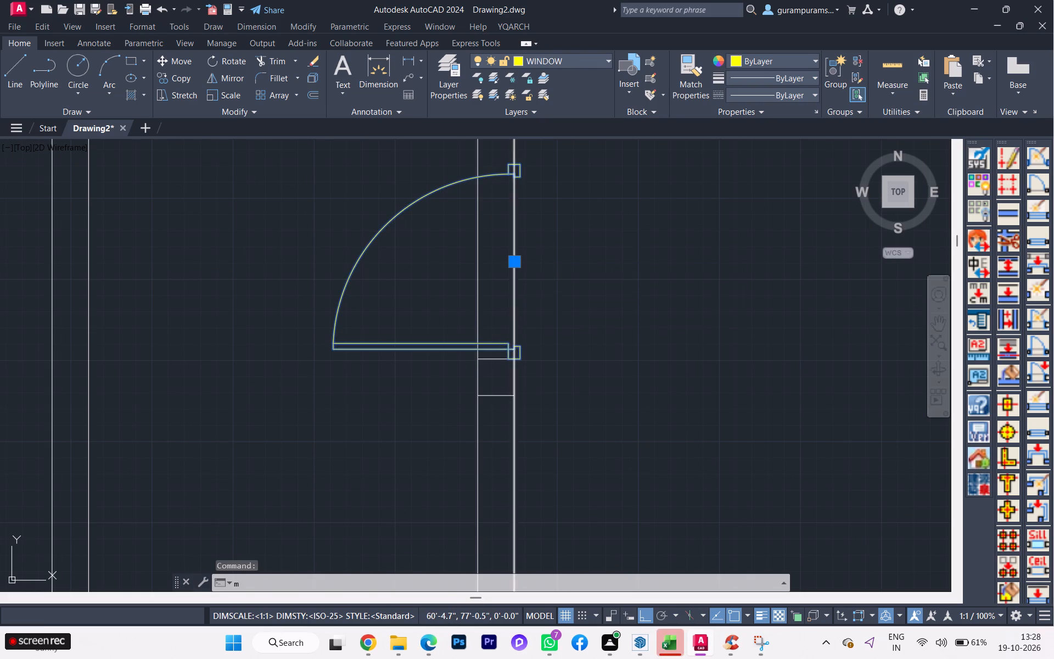
scroll(518, 340, "up", 4)
left_click(506, 416)
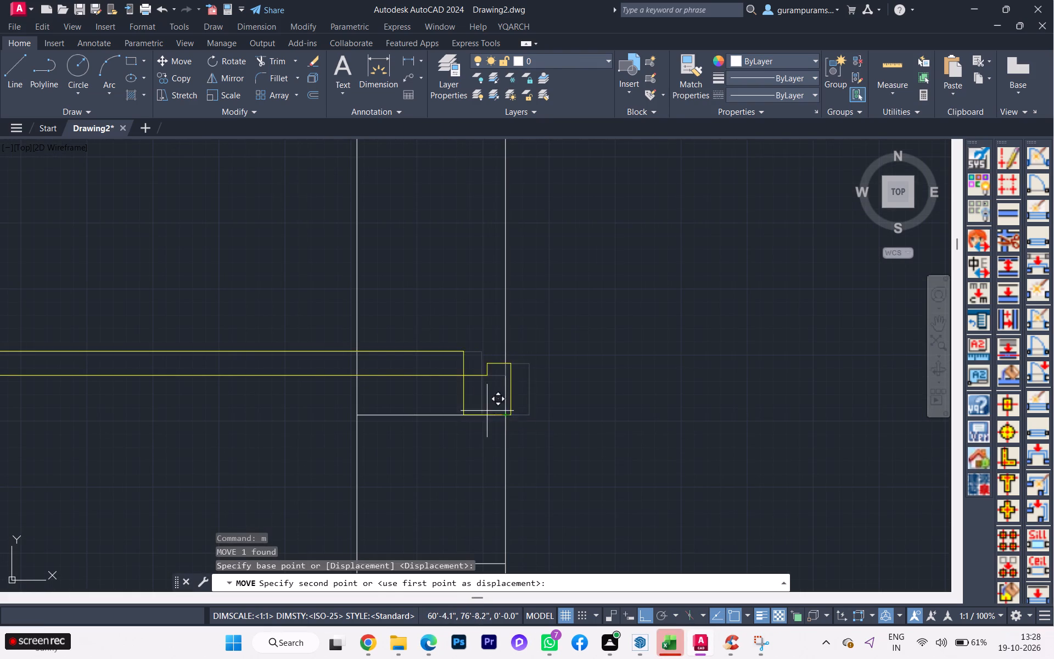
left_click(438, 409)
scroll(477, 389, "down", 2)
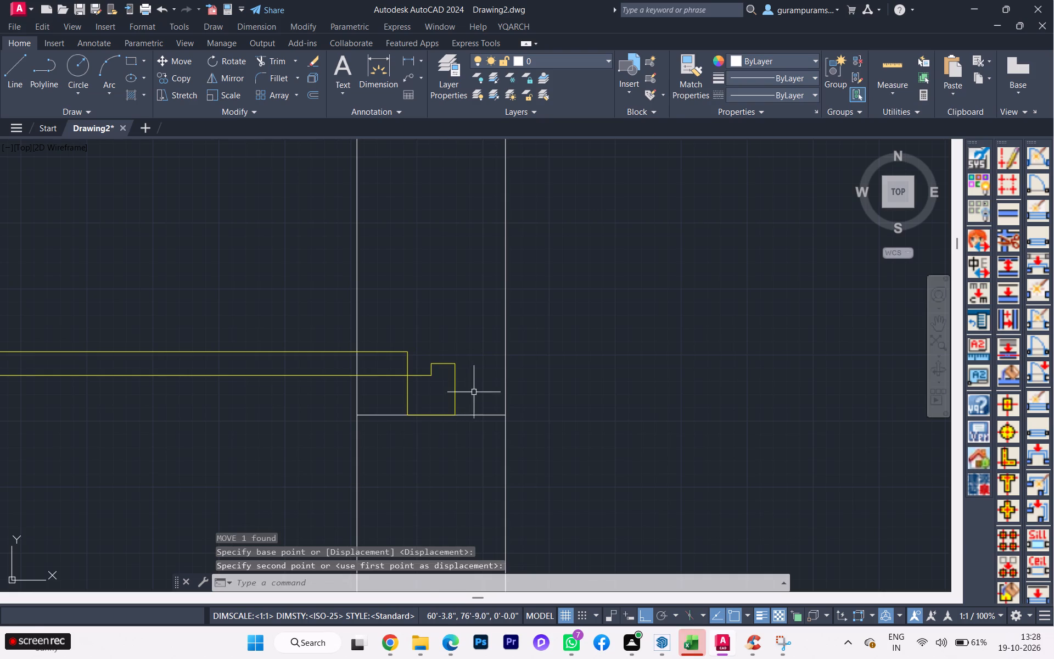
Draw a 4.5-inch closing line across the wall thickness just above the narrow room door's latch-side frame.
scroll(479, 387, "down", 1)
key("l")
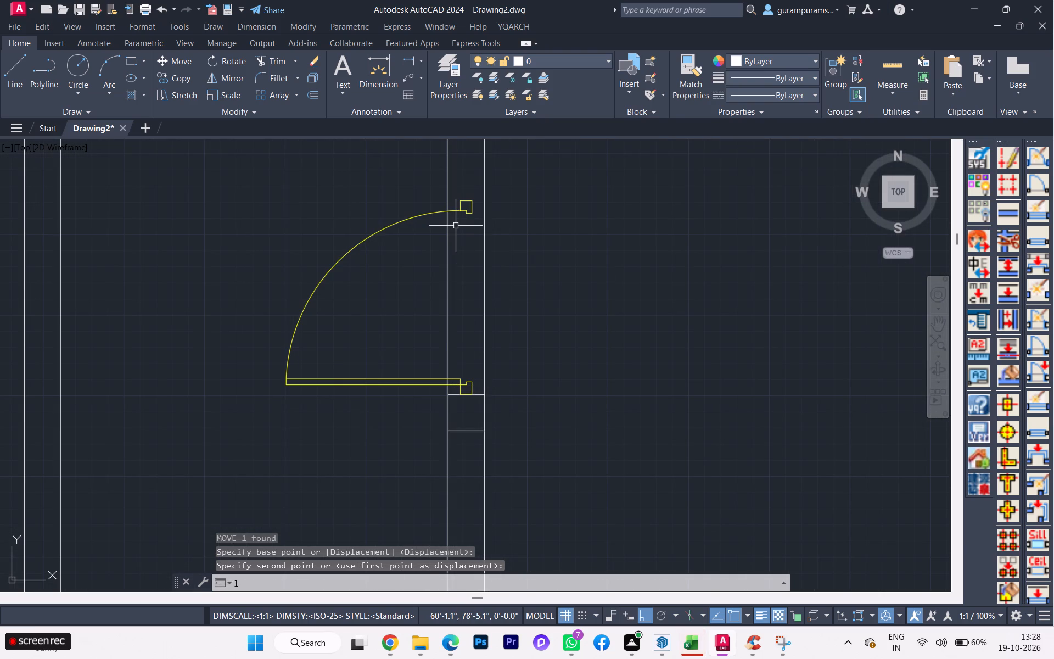
key("Return")
scroll(468, 204, "up", 4)
scroll(467, 197, "down", 1)
scroll(467, 197, "up", 3)
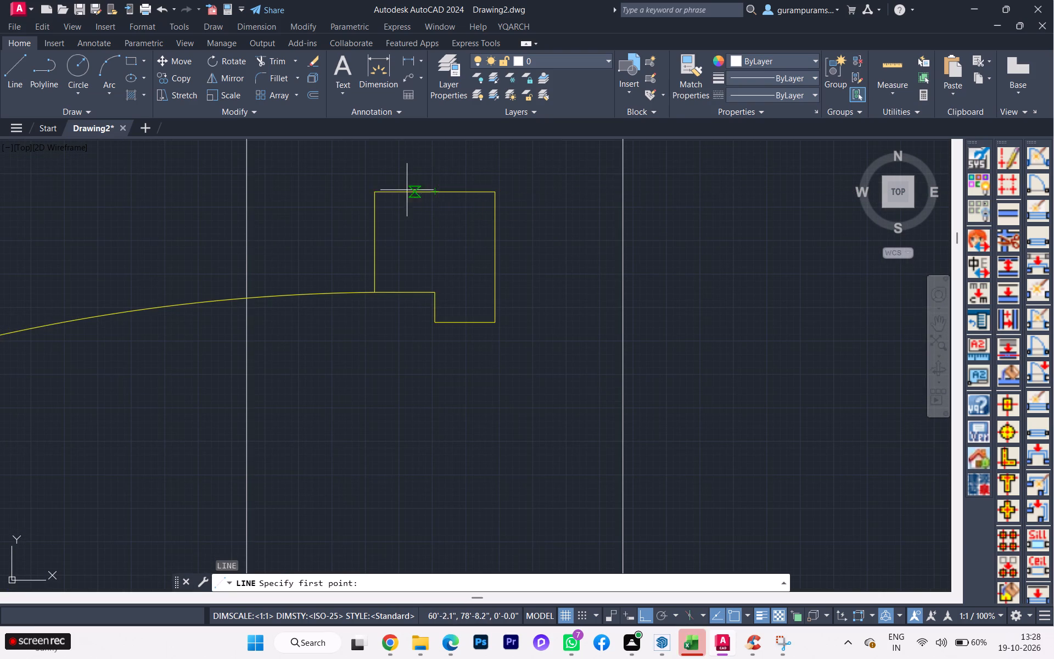
left_click(244, 187)
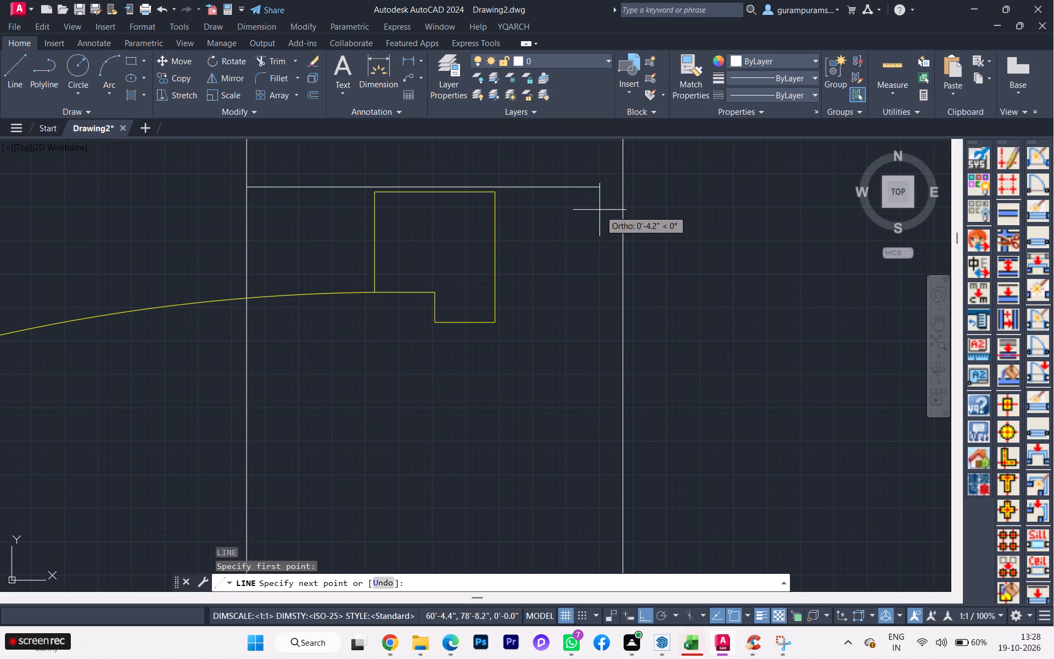
left_click(623, 186)
key("Escape")
Shift the new closing line by its midpoint down onto the top edge of the narrow room door's latch-side frame.
left_click(556, 190)
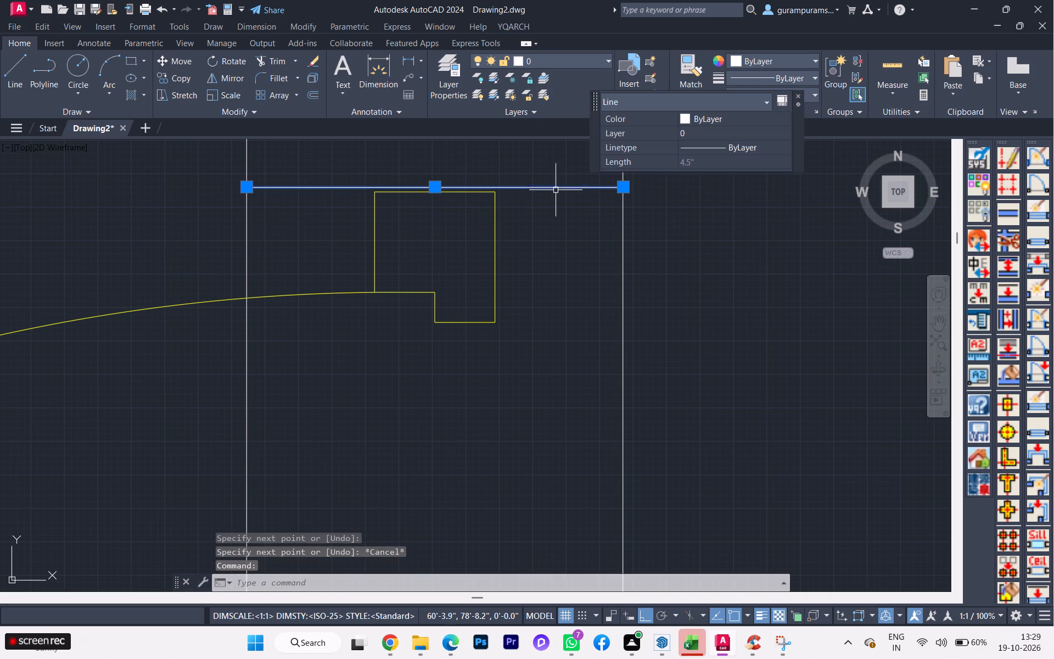
scroll(431, 183, "up", 3)
scroll(426, 176, "down", 1)
scroll(425, 175, "up", 1)
scroll(422, 175, "down", 1)
scroll(422, 175, "up", 1)
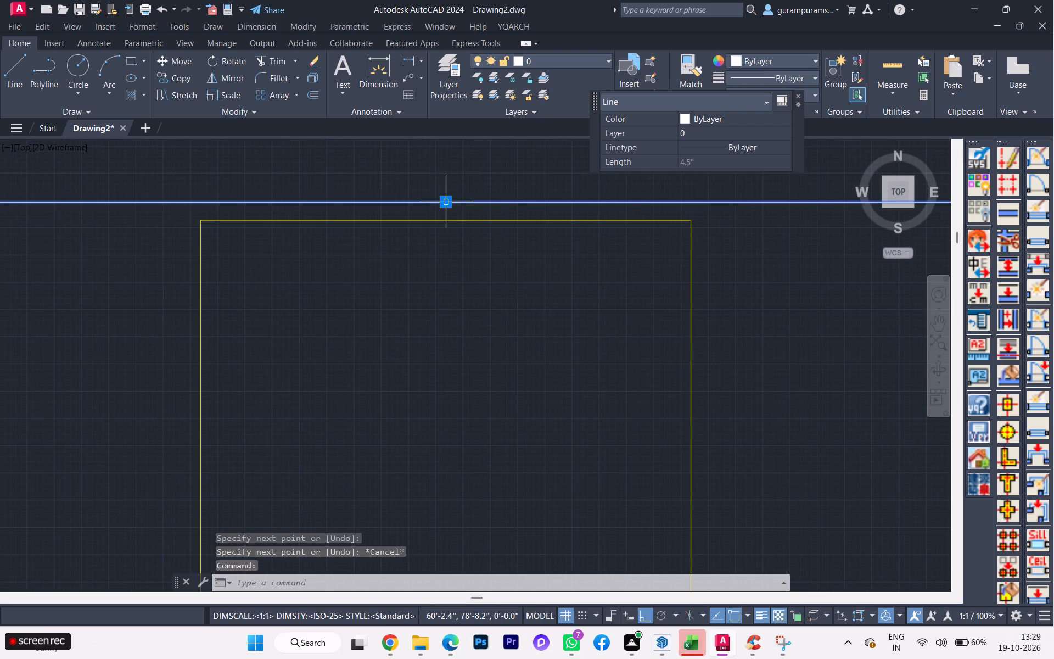
left_click(451, 203)
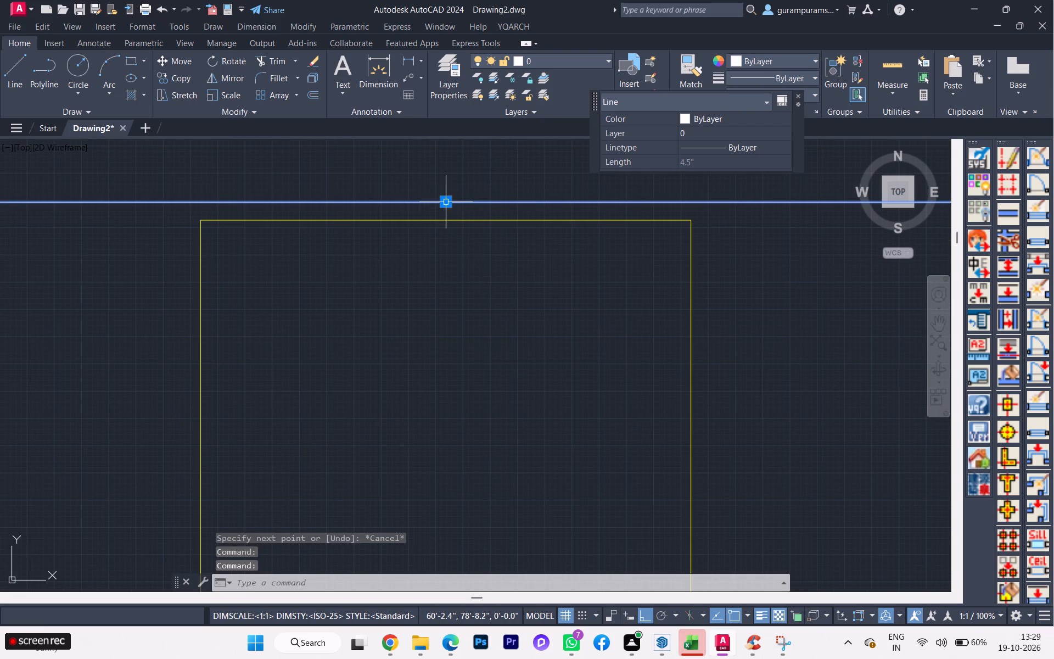
left_click(444, 205)
left_click(446, 223)
scroll(448, 223, "down", 1)
scroll(448, 223, "up", 2)
scroll(448, 222, "down", 1)
scroll(448, 222, "up", 1)
scroll(448, 222, "down", 1)
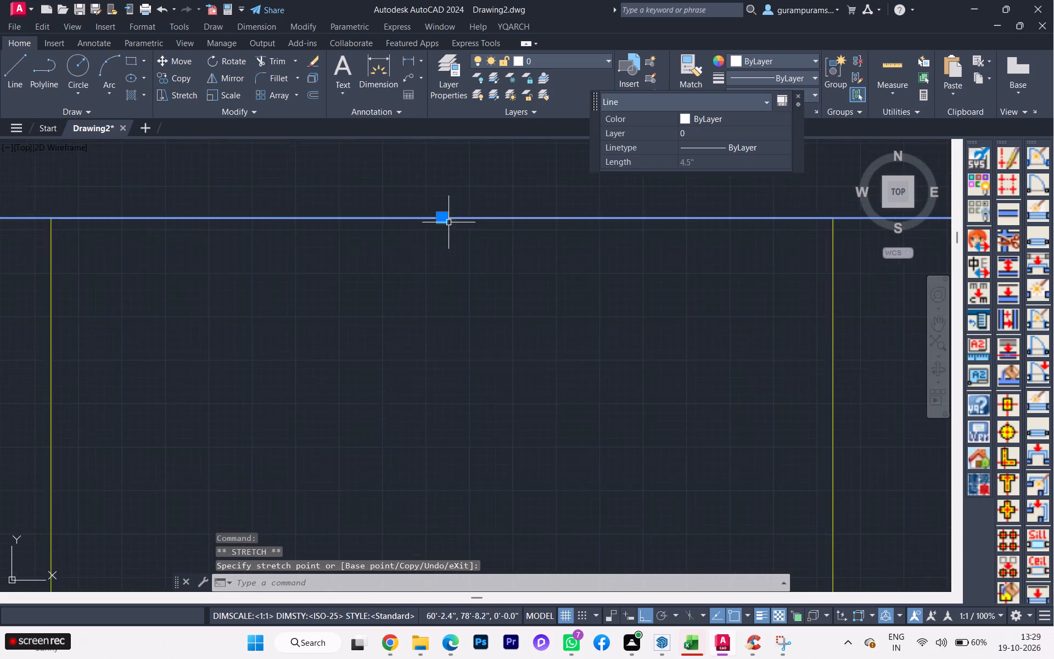
scroll(448, 223, "down", 3)
key("Escape")
Trim both wall-face lines across the narrow room's door opening, including the short piece beside the latch-side frame.
scroll(461, 226, "down", 1)
scroll(461, 226, "up", 1)
scroll(462, 227, "down", 6)
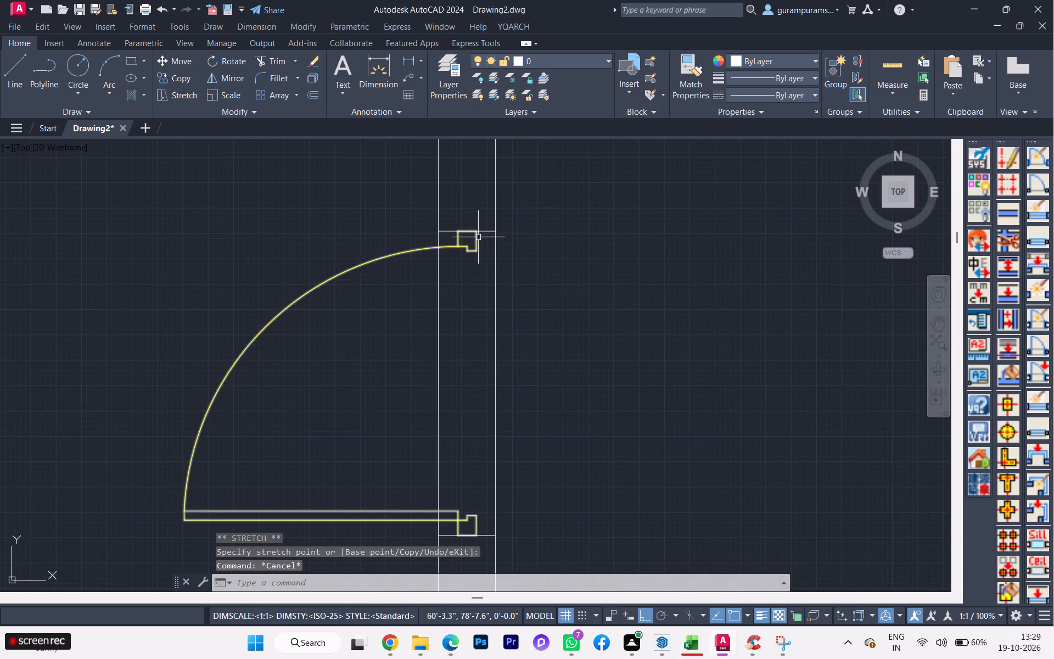
scroll(468, 244, "down", 1)
key("t")
key("r")
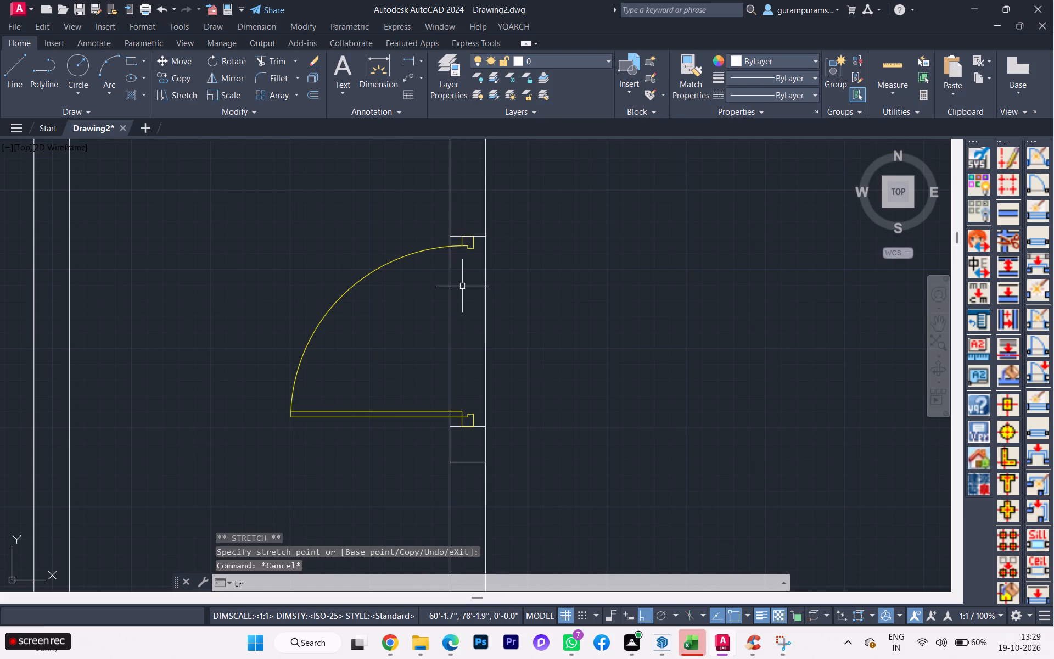
key("Return")
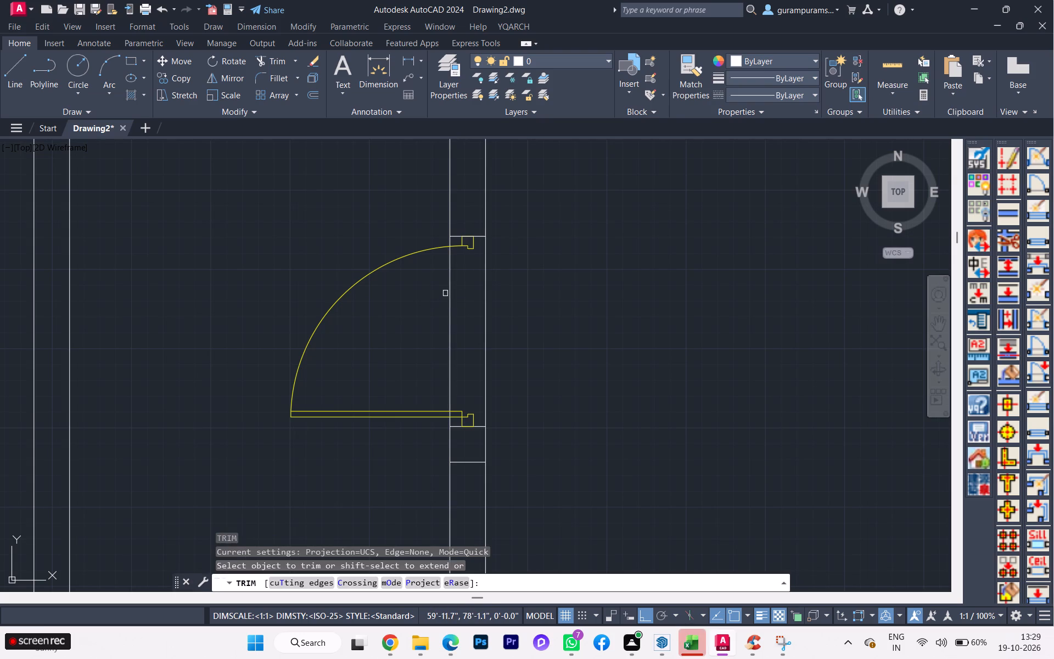
left_click(450, 281)
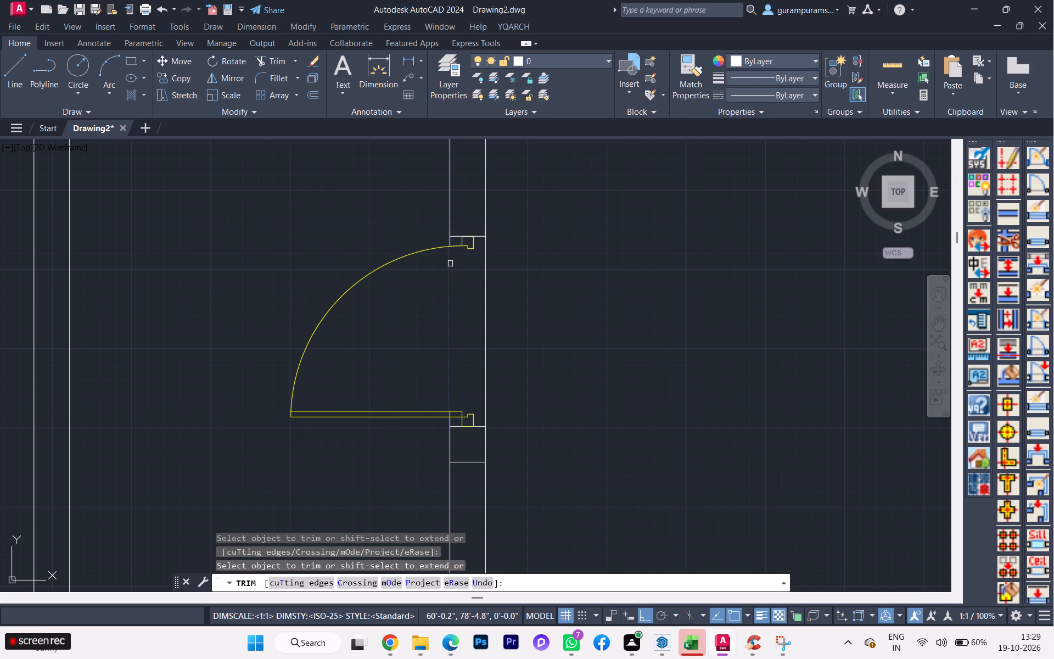
scroll(451, 254, "up", 2)
left_click(444, 227)
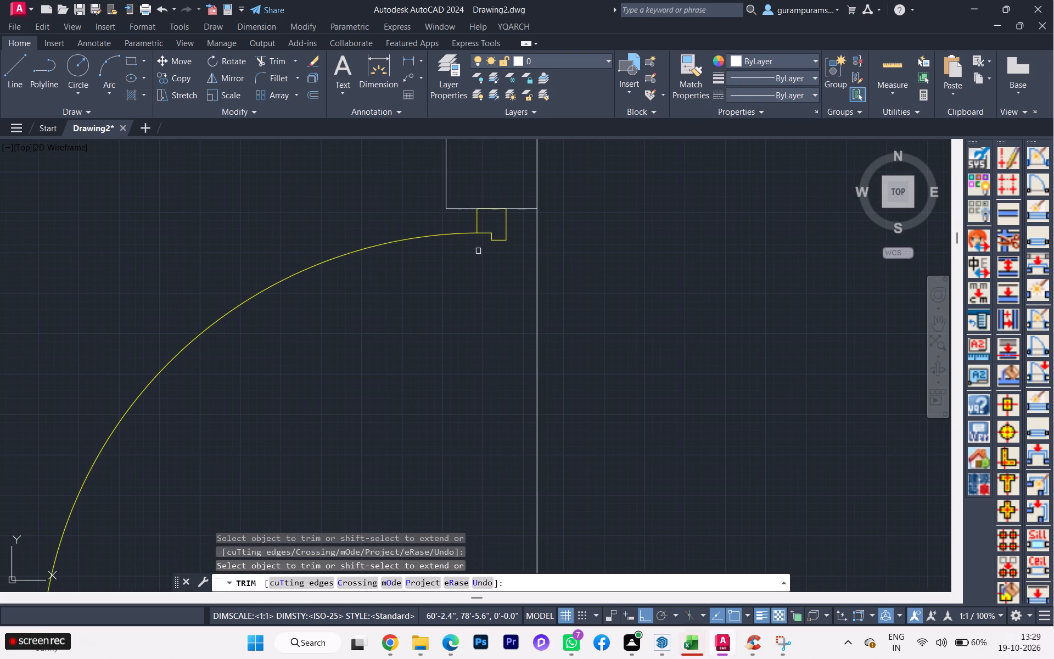
scroll(548, 263, "down", 2)
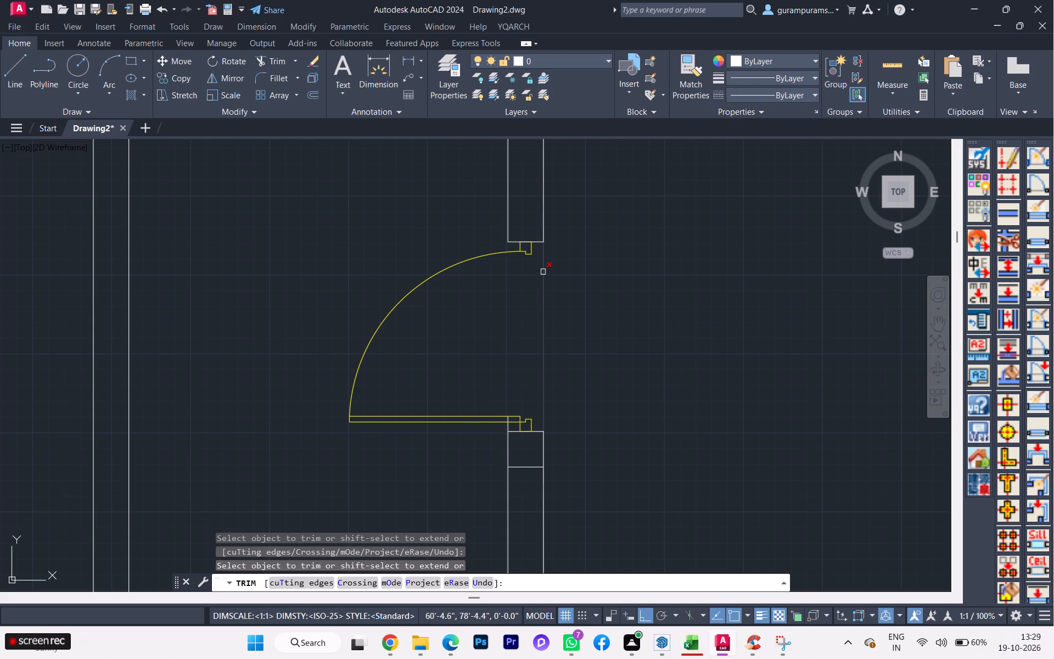
left_click(543, 272)
Trim the leftover wall-face line pieces beside the hinge-side frame and across the door leaf of the narrow room door.
scroll(534, 467, "up", 3)
scroll(519, 424, "up", 4)
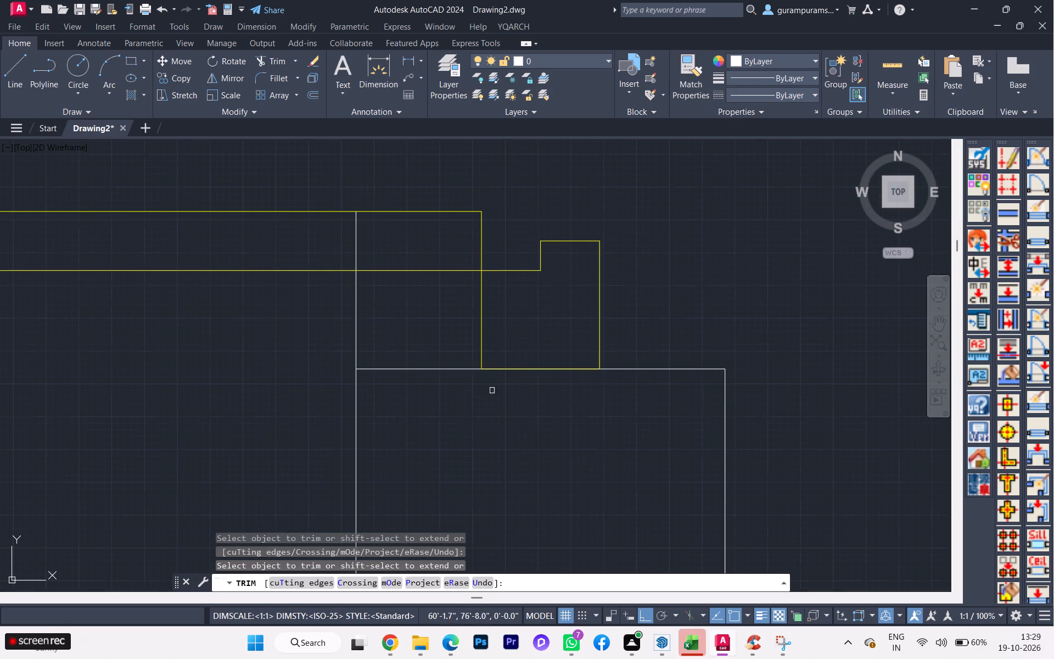
left_click(356, 304)
left_click(353, 258)
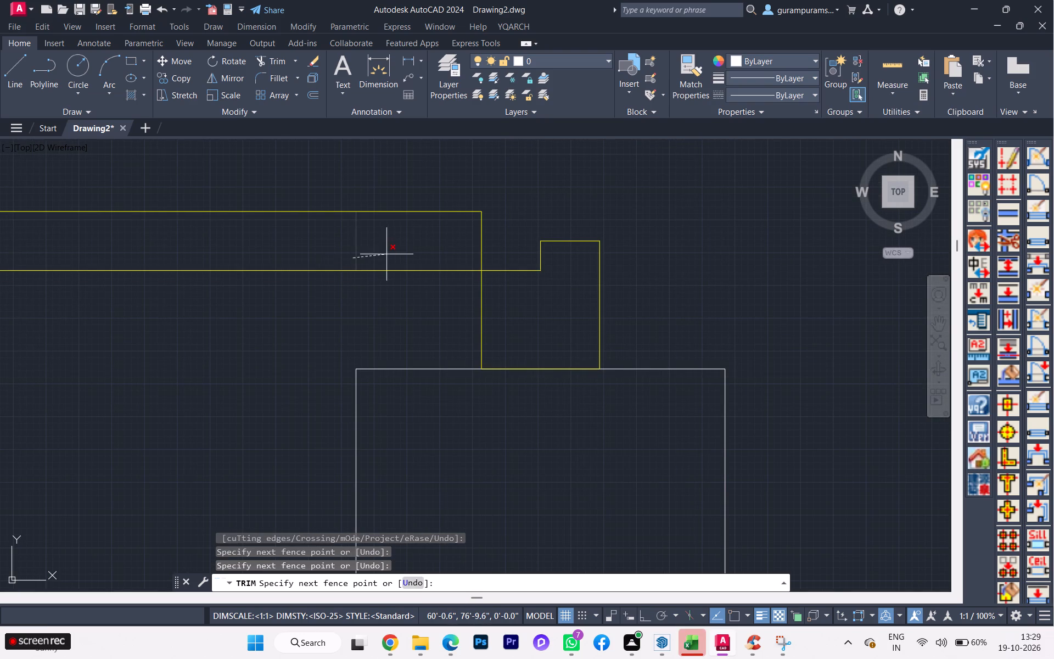
left_click(386, 254)
scroll(487, 276, "down", 3)
scroll(546, 288, "down", 4)
scroll(577, 300, "up", 3)
scroll(577, 300, "down", 2)
scroll(577, 300, "up", 1)
scroll(577, 301, "down", 1)
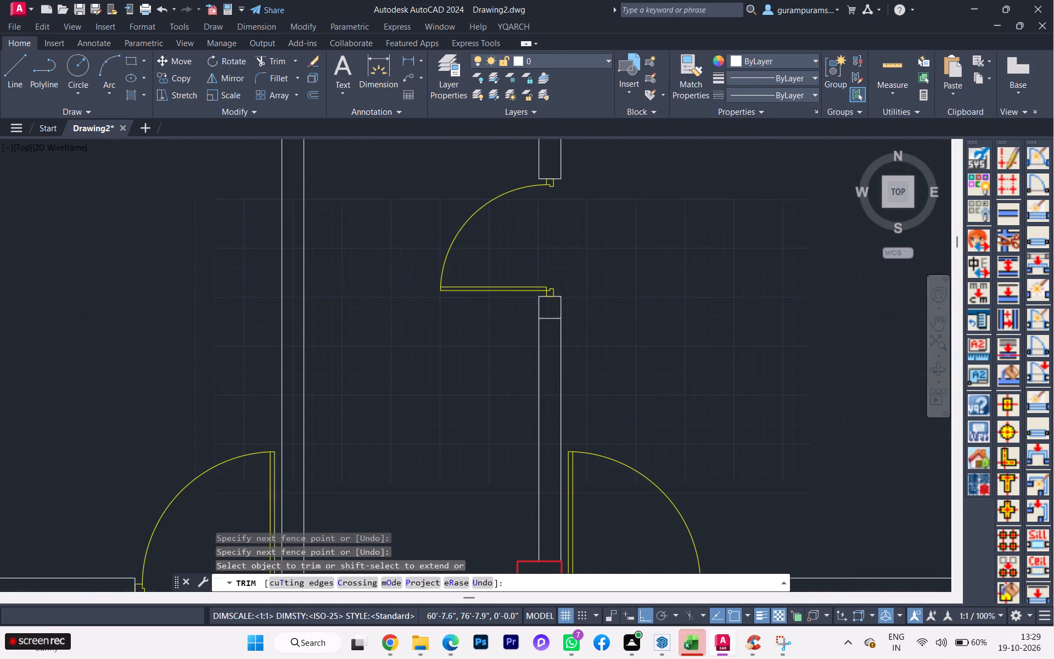
scroll(578, 305, "down", 2)
scroll(496, 332, "down", 2)
scroll(496, 332, "up", 2)
scroll(496, 332, "down", 3)
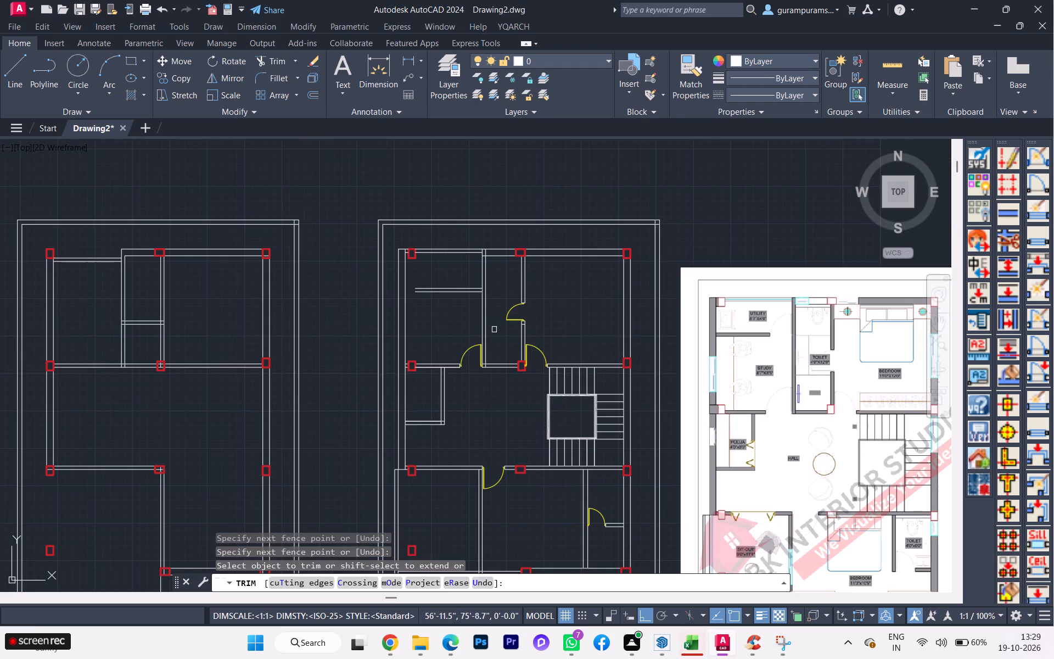
key("Escape")
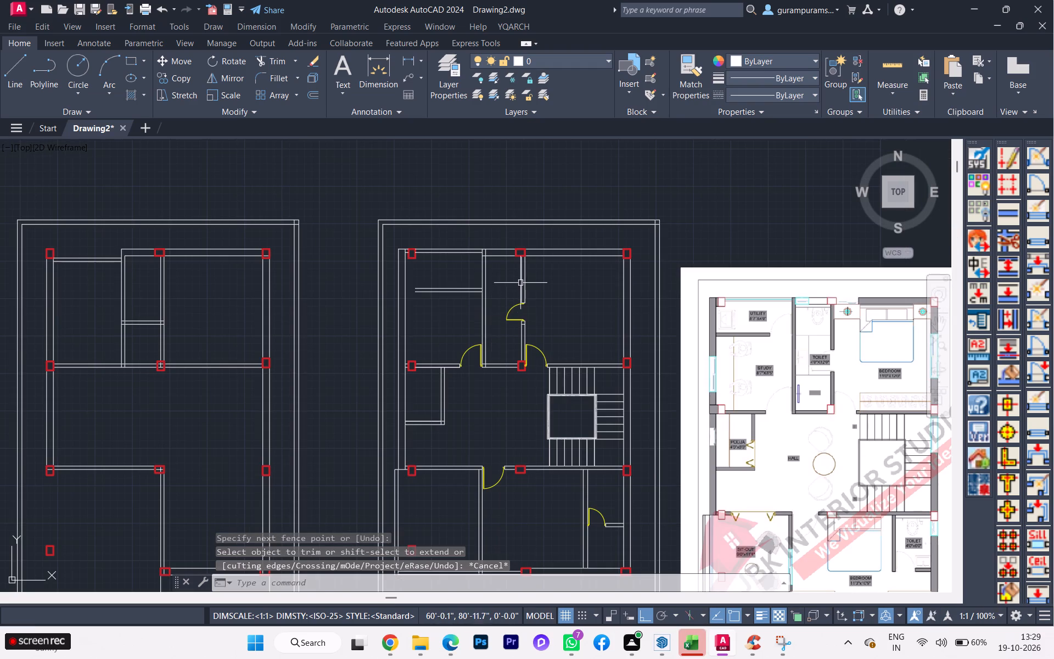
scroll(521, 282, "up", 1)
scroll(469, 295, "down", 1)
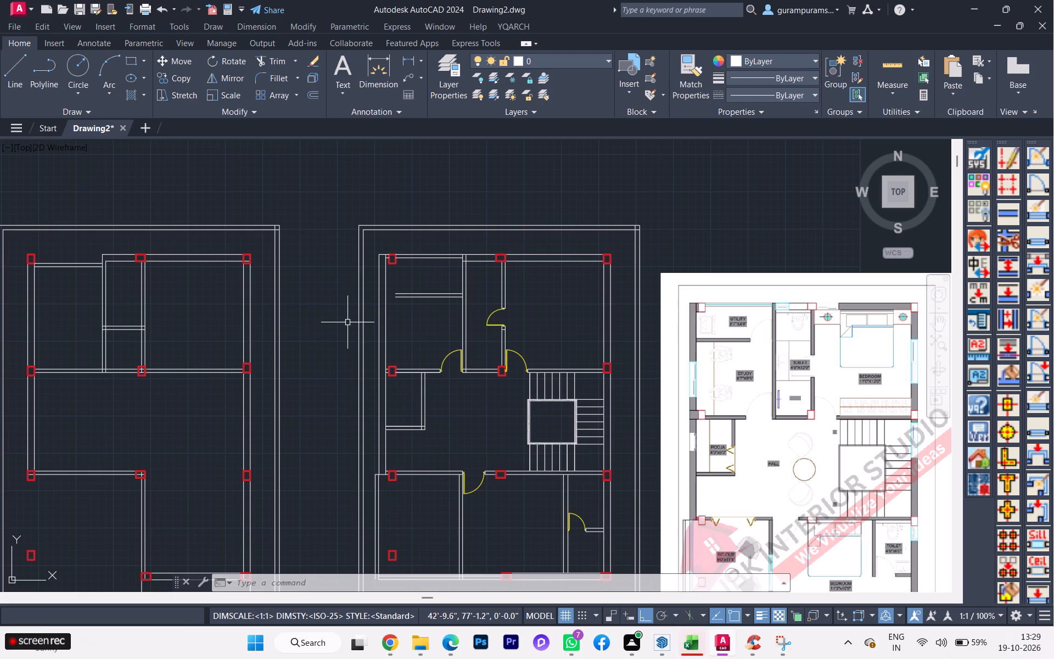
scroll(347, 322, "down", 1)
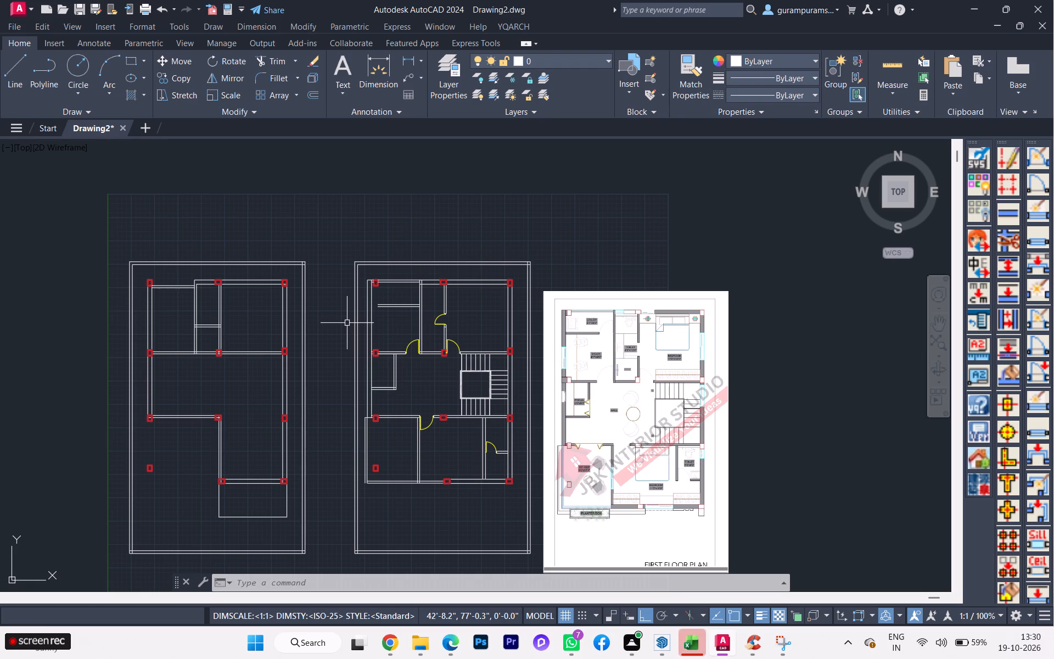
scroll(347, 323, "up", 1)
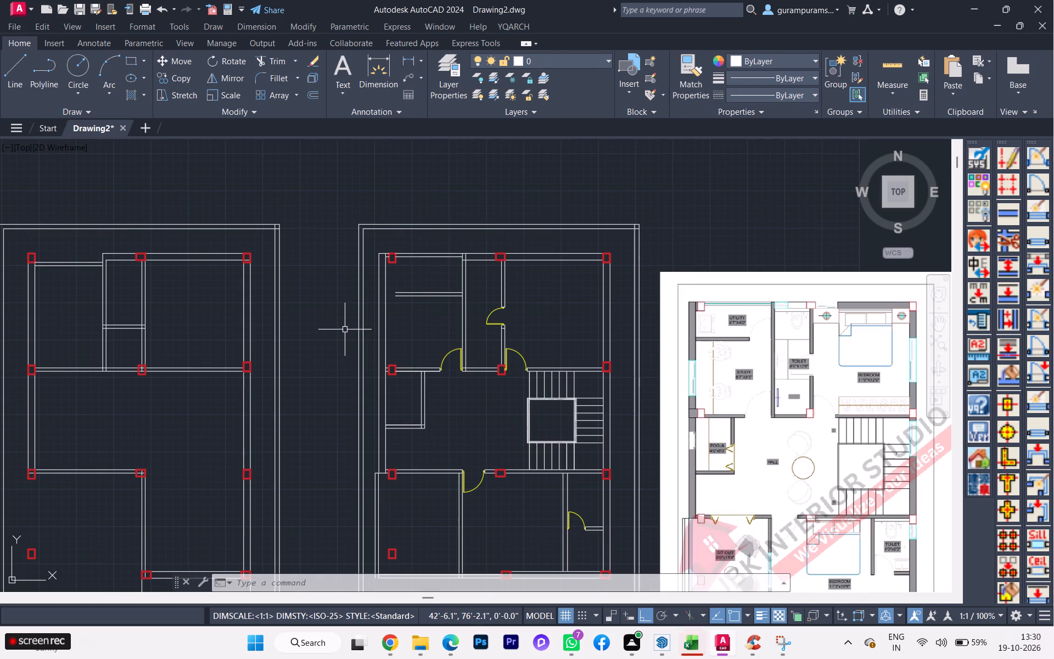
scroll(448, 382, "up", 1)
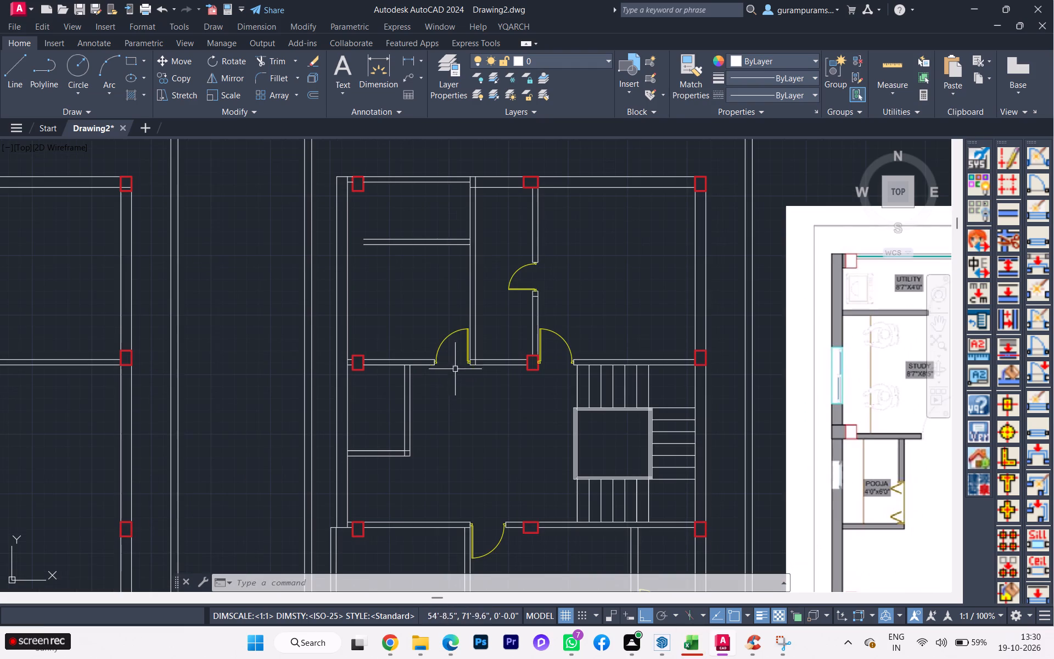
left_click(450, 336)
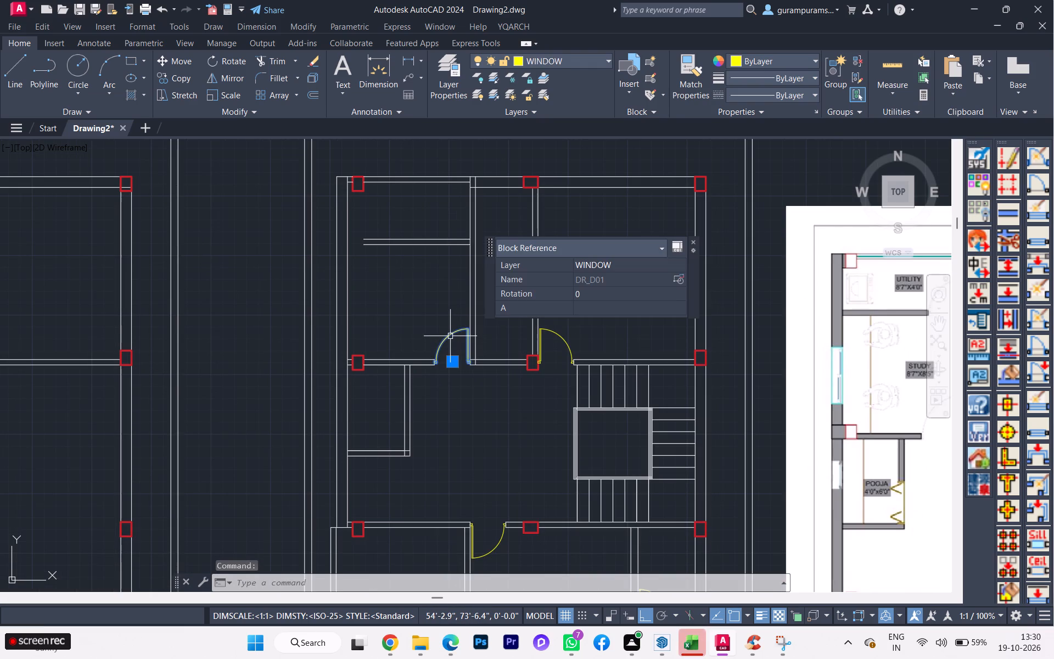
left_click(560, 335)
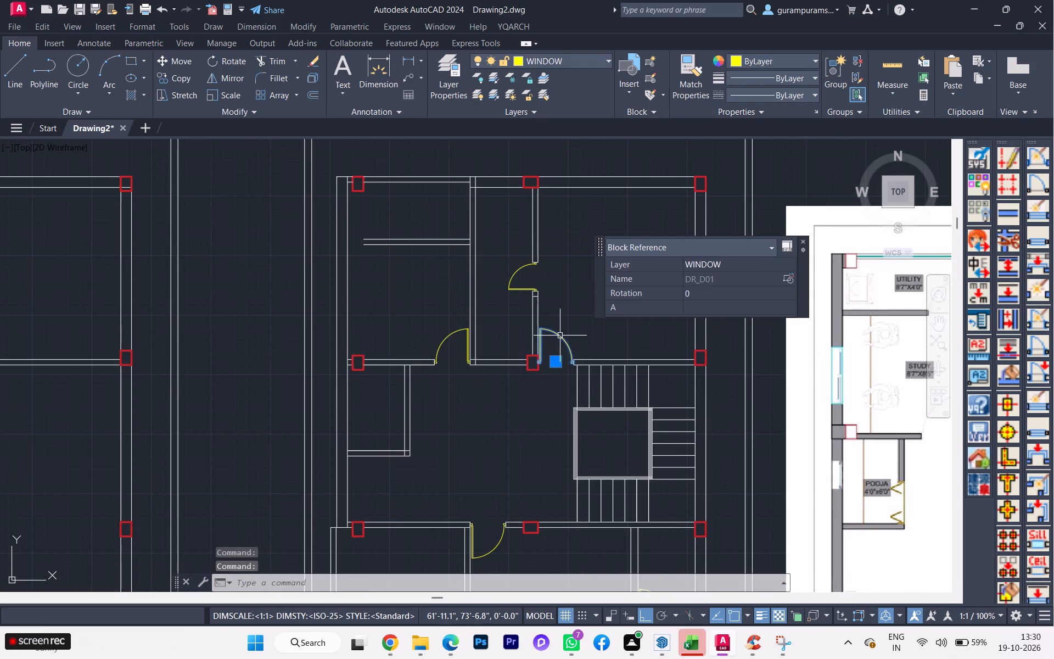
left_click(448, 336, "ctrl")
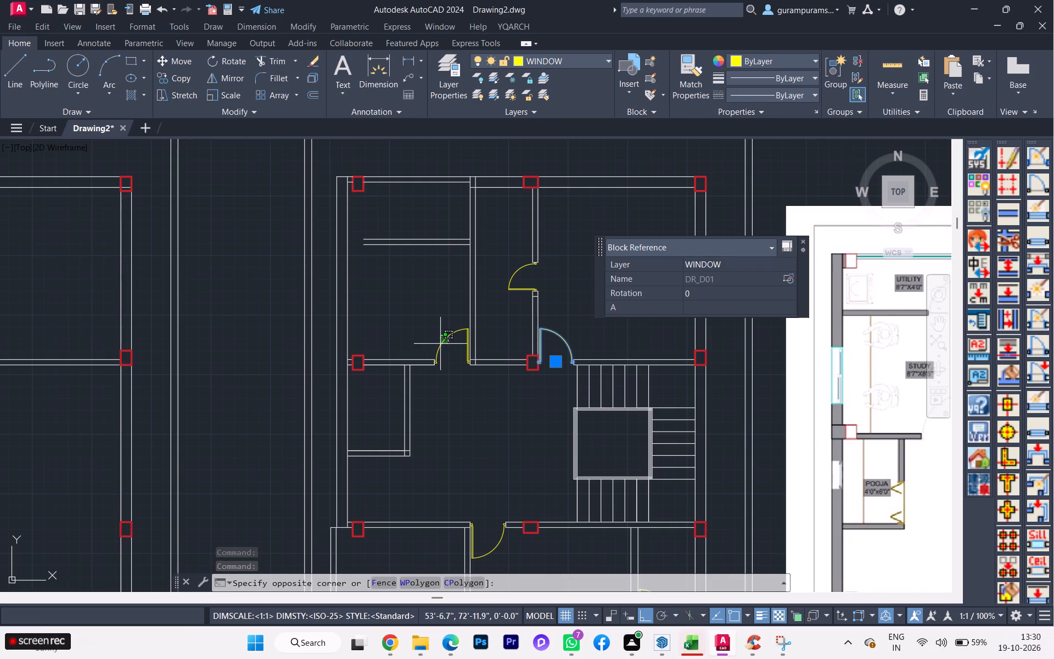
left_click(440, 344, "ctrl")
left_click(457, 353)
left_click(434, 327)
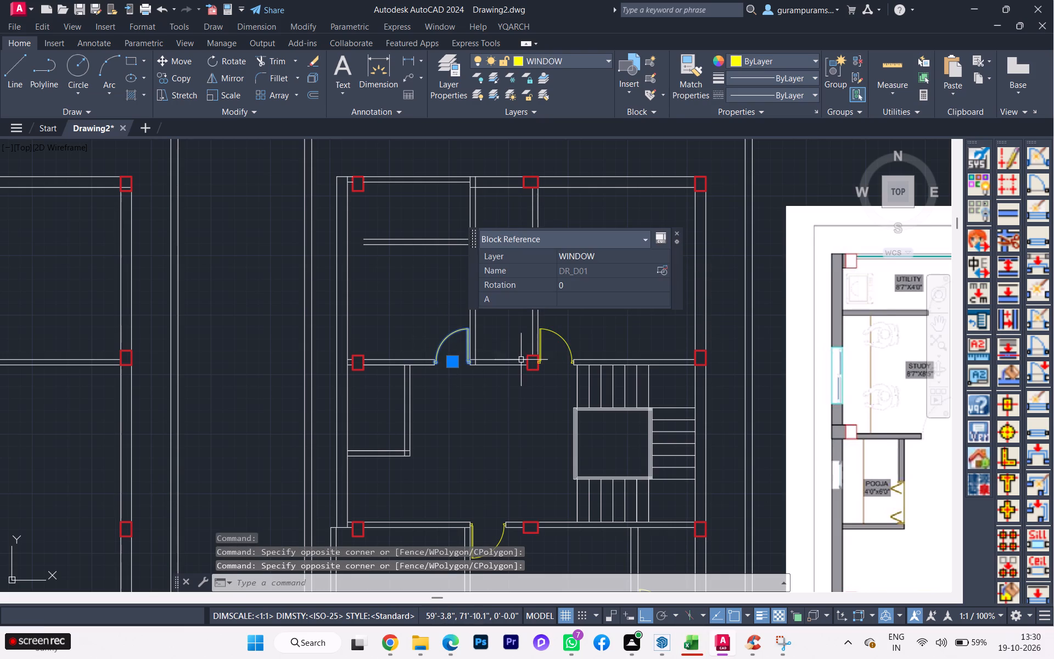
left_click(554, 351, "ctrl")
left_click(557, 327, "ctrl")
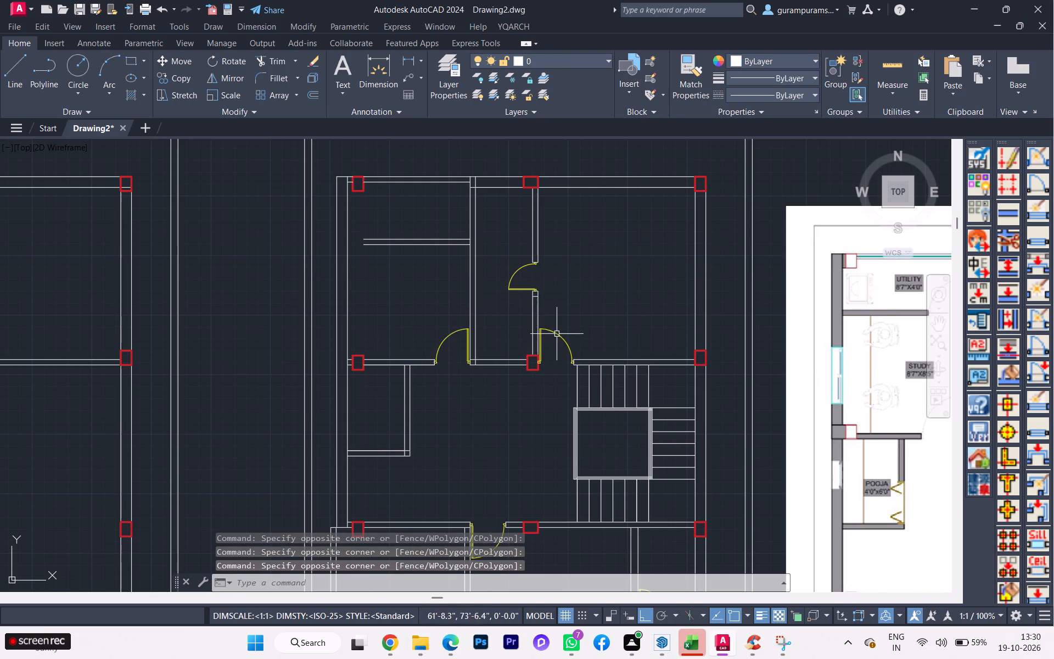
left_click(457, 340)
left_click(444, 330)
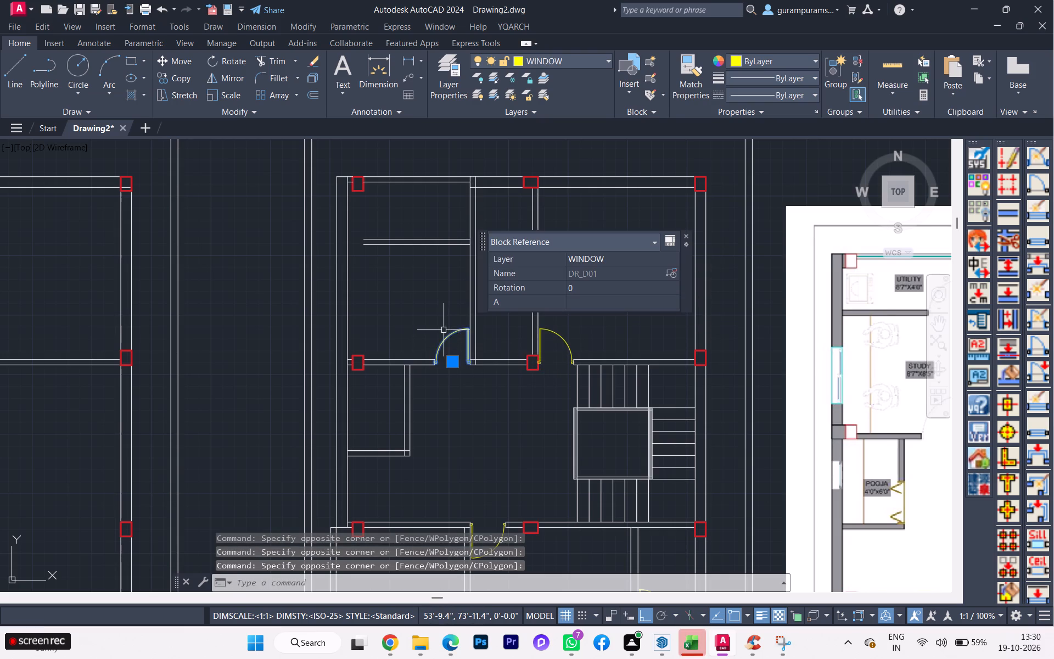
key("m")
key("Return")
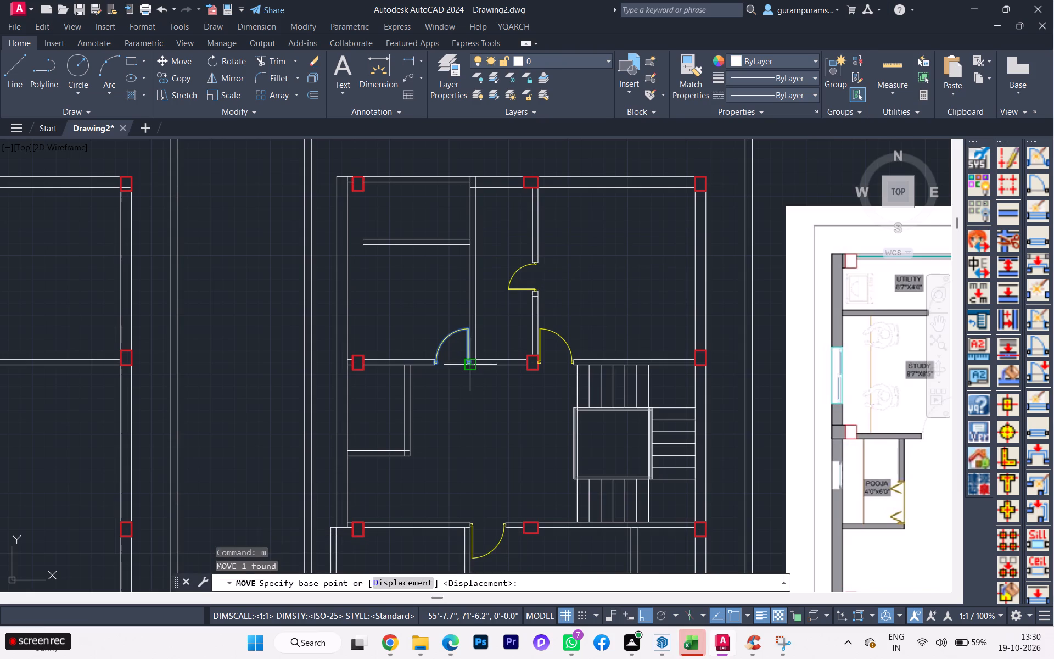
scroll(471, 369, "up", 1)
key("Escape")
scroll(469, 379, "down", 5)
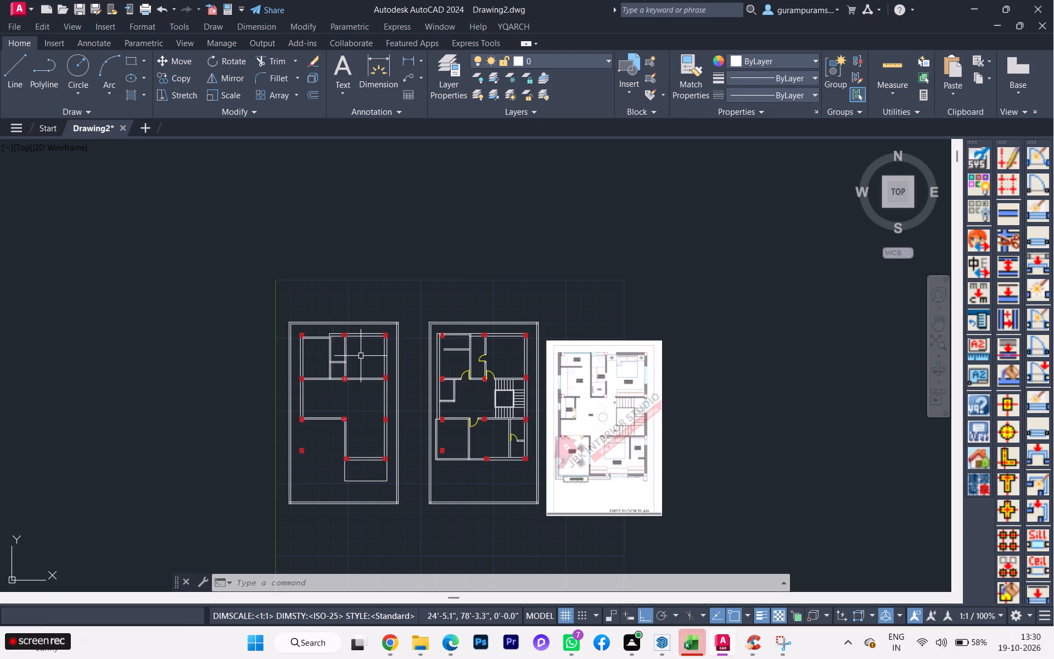
Extend both lines of the partition wall between the utility and study to the inner face of the outer wall.
scroll(453, 411, "up", 2)
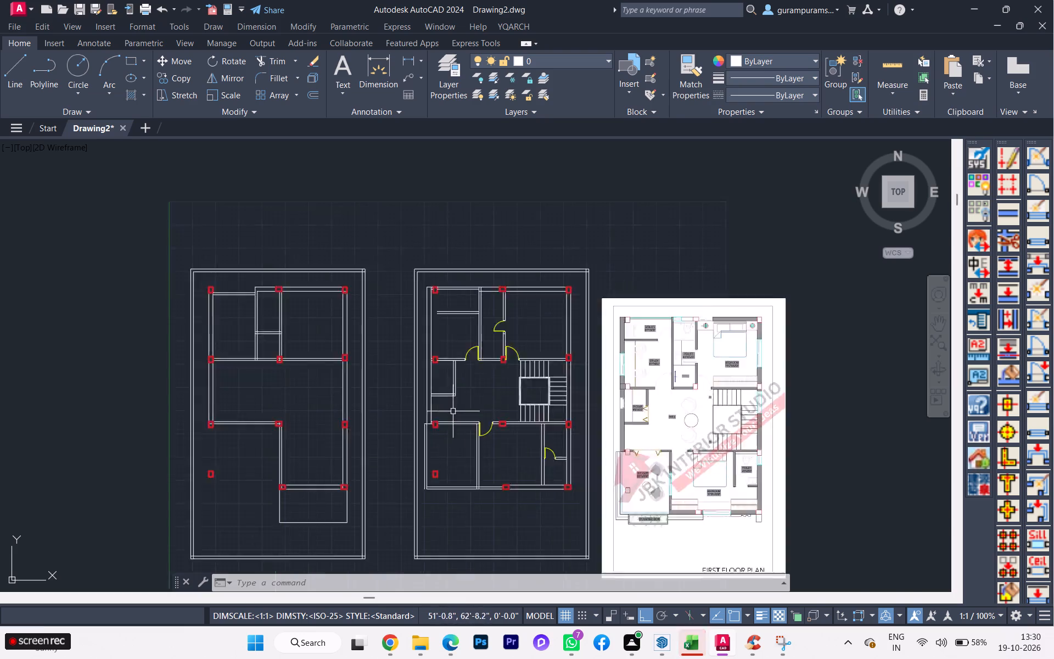
scroll(460, 402, "up", 1)
scroll(473, 289, "down", 1)
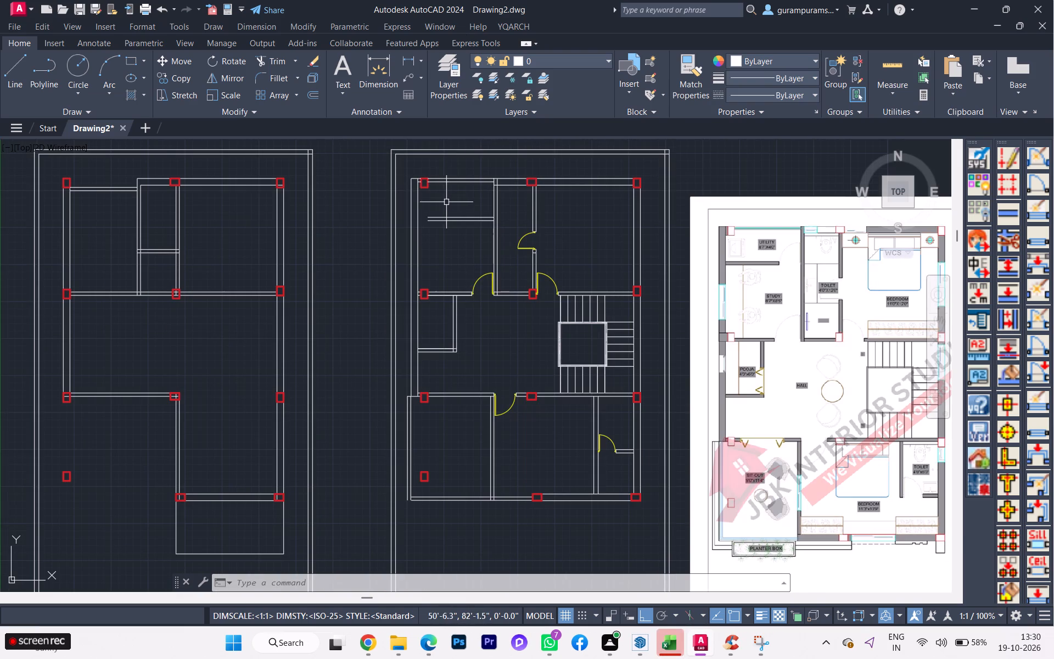
scroll(446, 206, "up", 1)
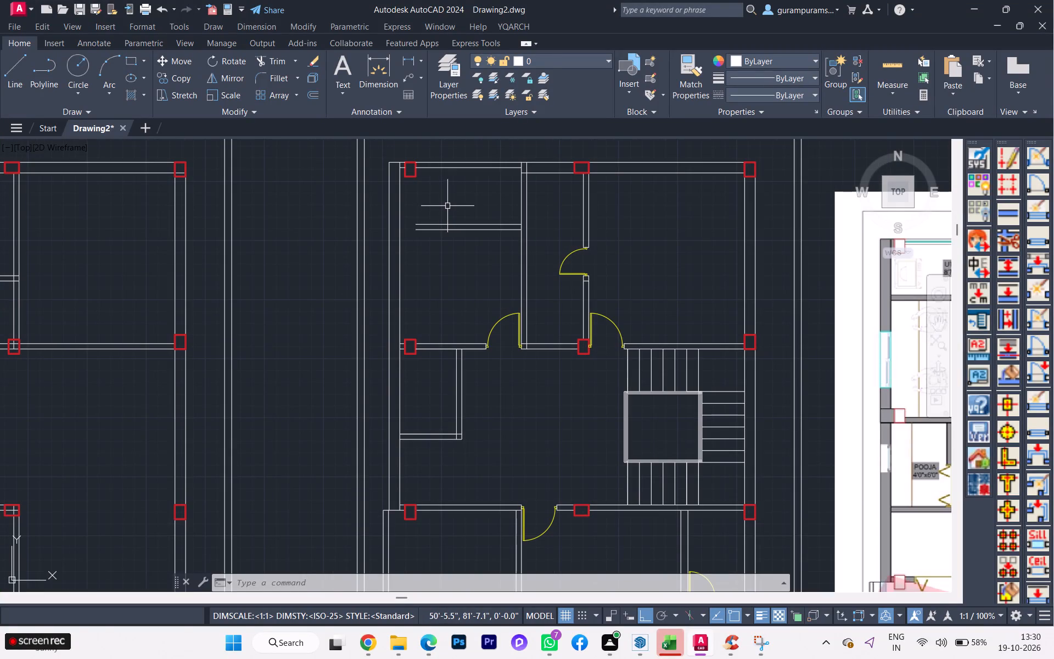
type("ex")
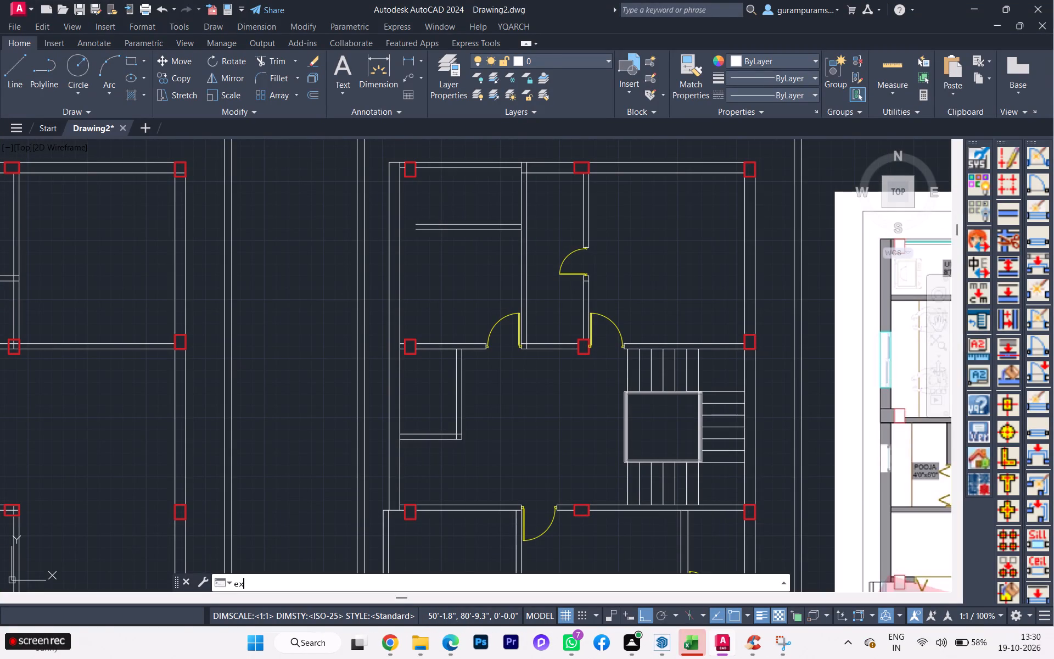
key("Return")
left_click(444, 217)
left_click(435, 241)
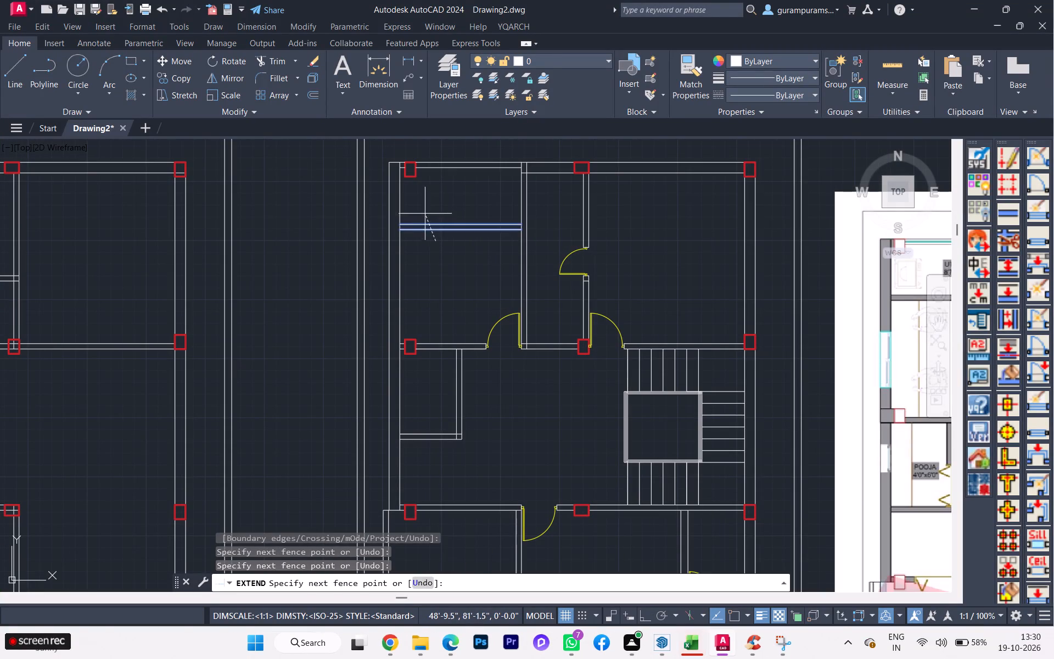
left_click(424, 211)
key("space")
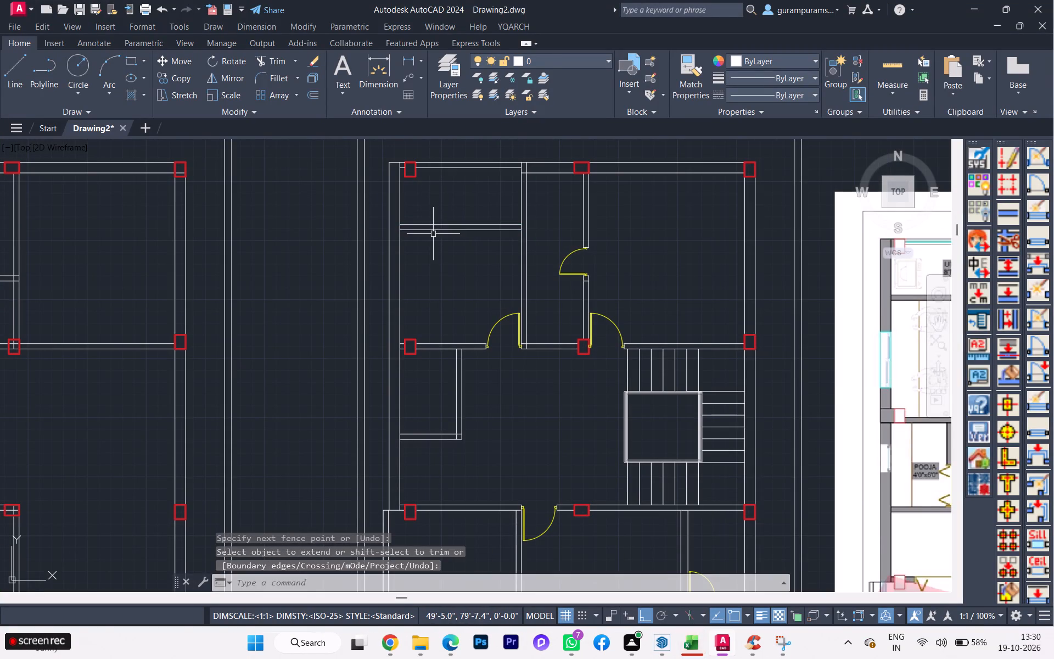
Insert a 2' YQArch two-point door at the inner end of the utility–study partition wall, hinged beside the narrow room's wall and swinging into the utility.
scroll(434, 237, "down", 2)
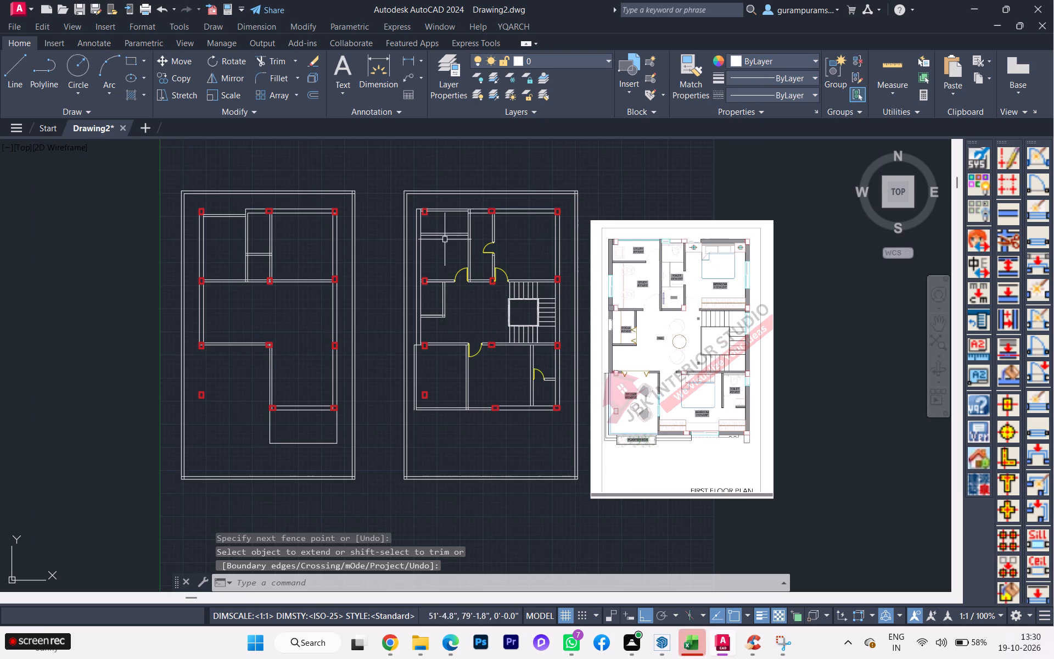
scroll(636, 293, "up", 1)
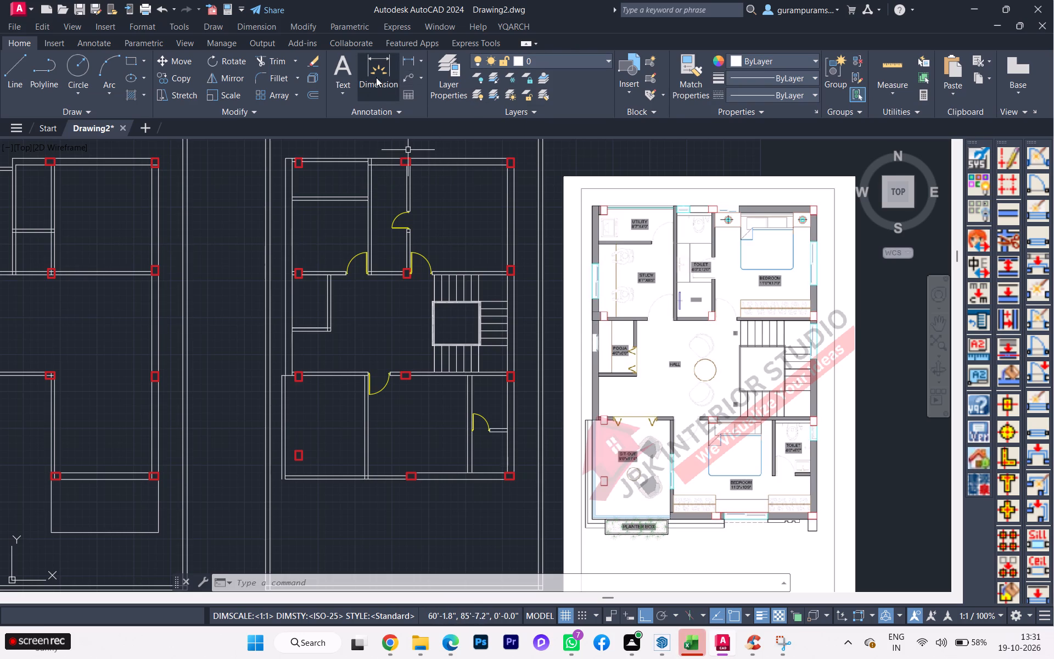
type("ad")
key("2")
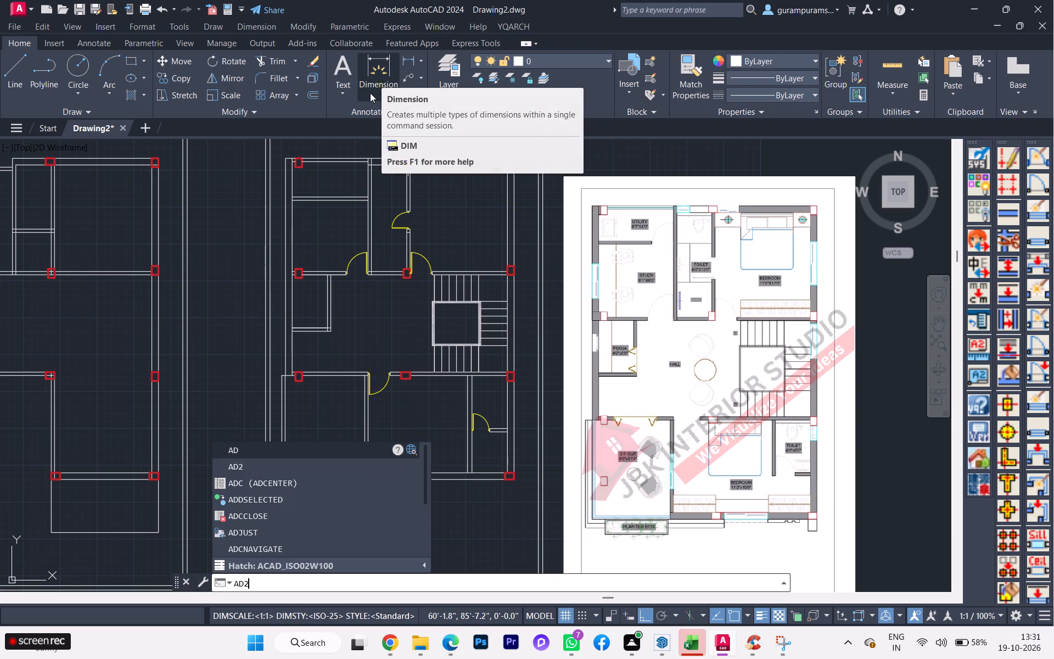
key("Return")
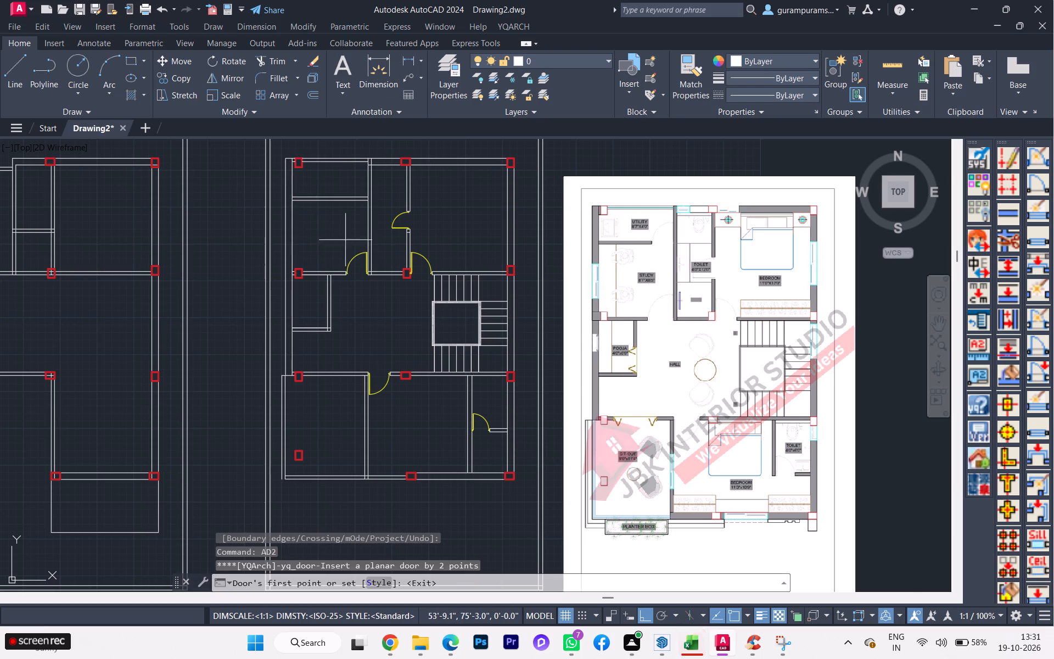
scroll(363, 247, "up", 2)
scroll(363, 247, "down", 2)
scroll(376, 210, "up", 2)
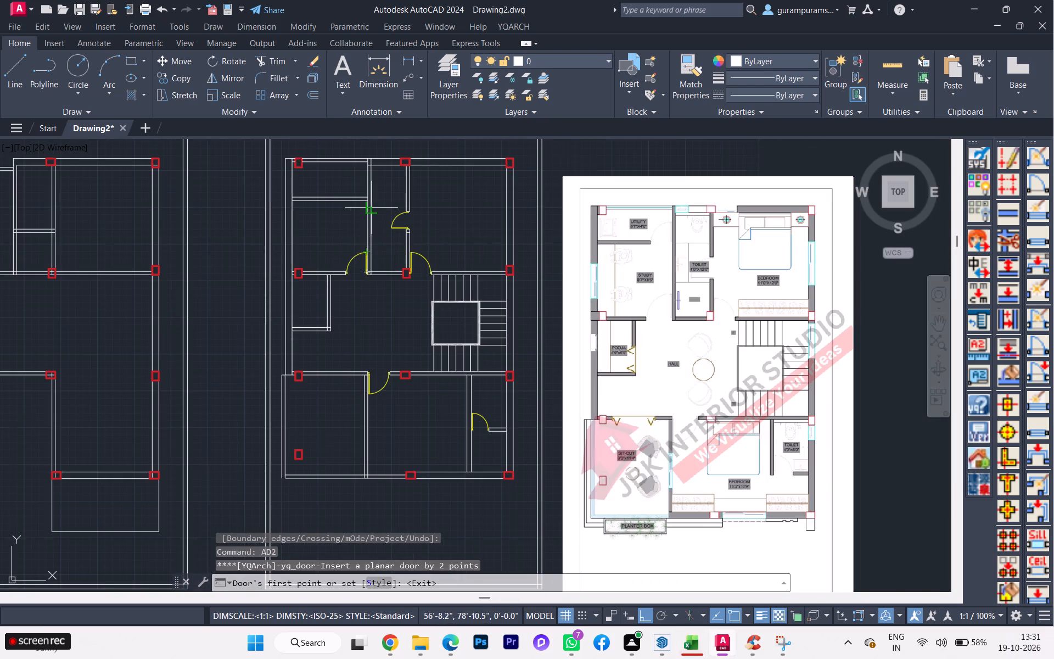
scroll(378, 205, "down", 1)
middle_click_drag(391, 238, 399, 283)
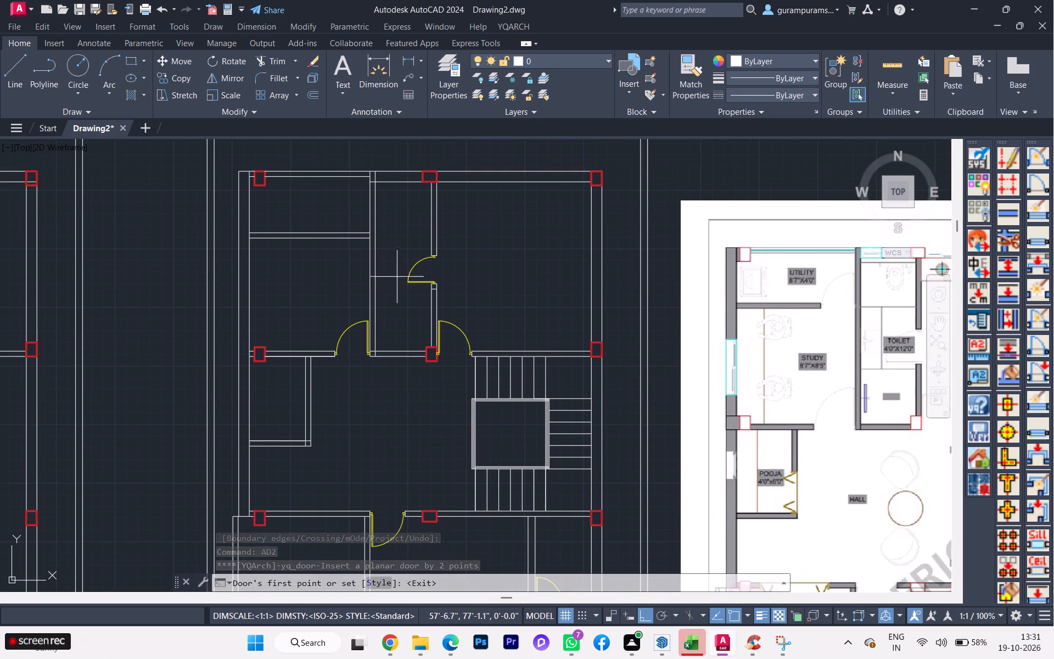
scroll(391, 254, "up", 2)
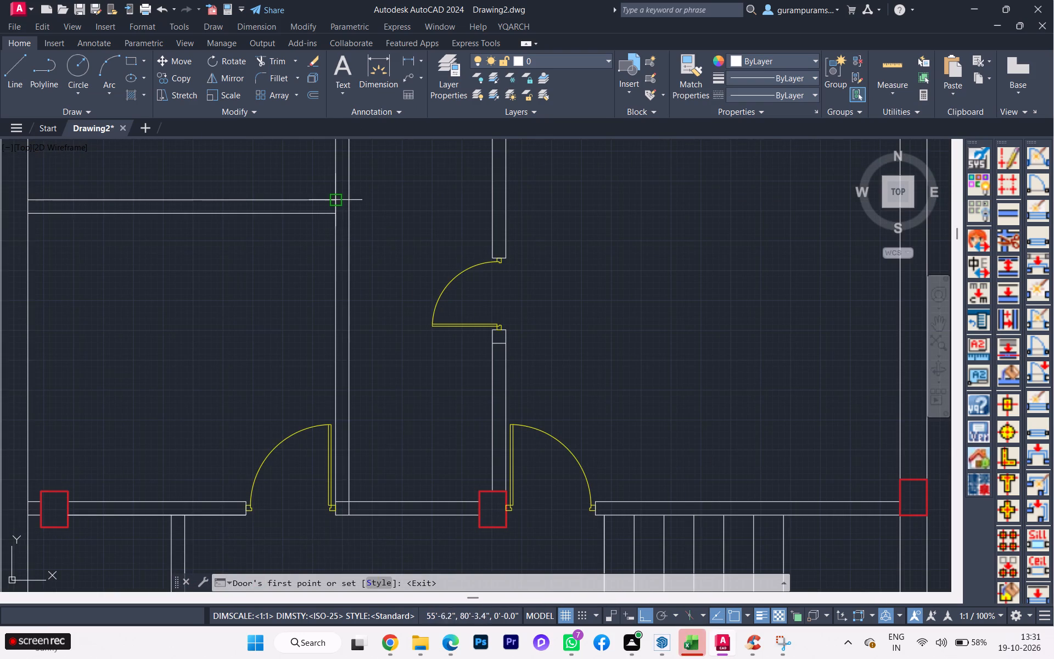
left_click(333, 201)
type("2'")
key("Return")
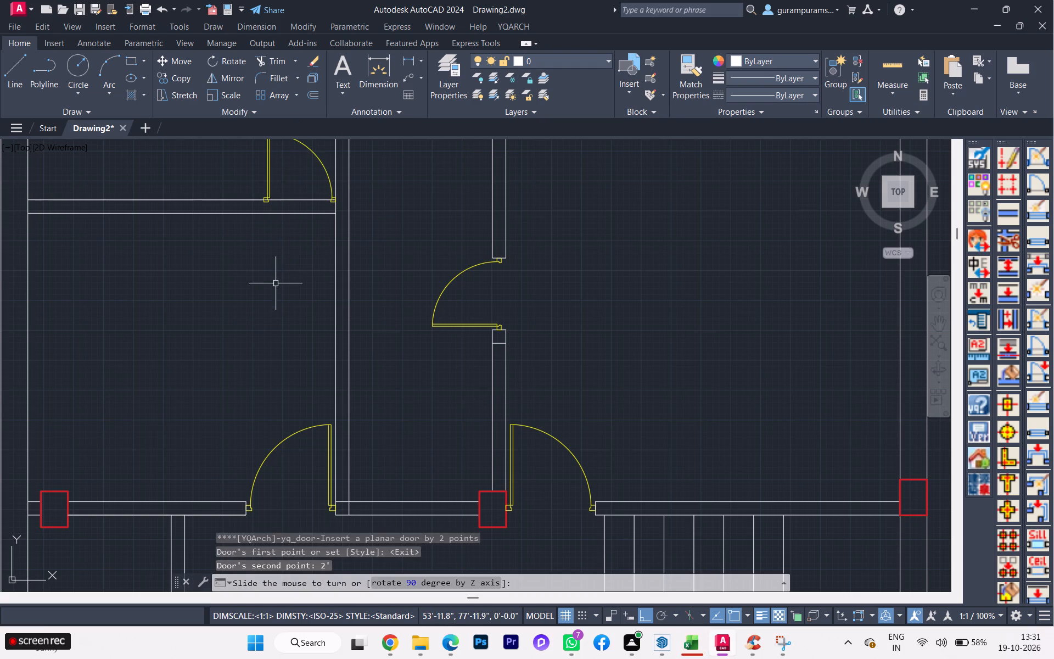
left_click(329, 226)
scroll(277, 277, "down", 3)
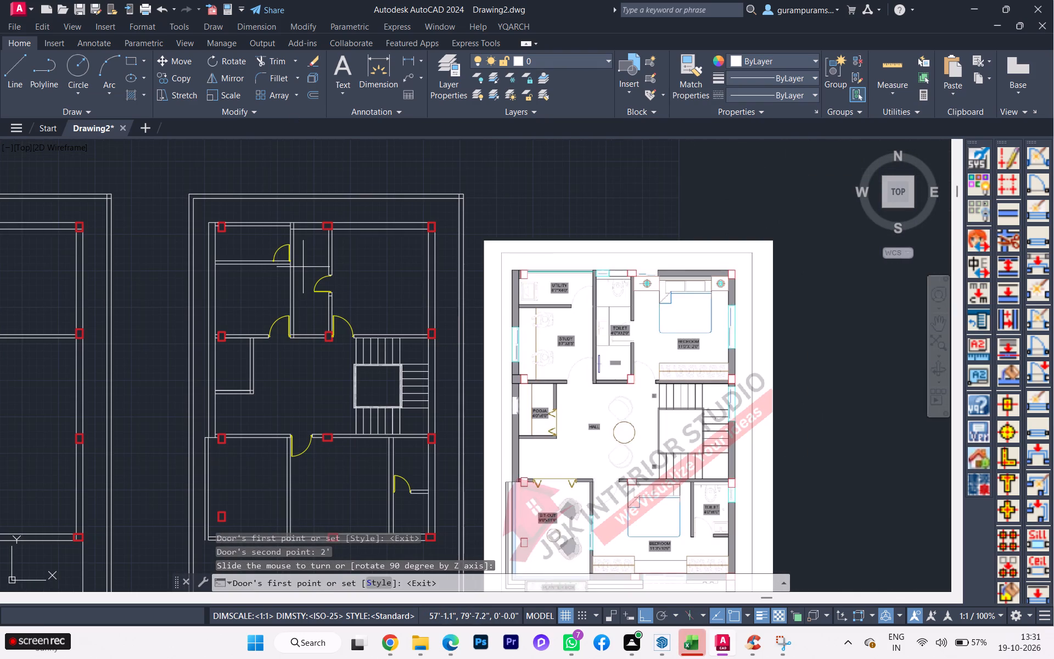
scroll(303, 267, "up", 2)
scroll(251, 232, "up", 2)
key("space")
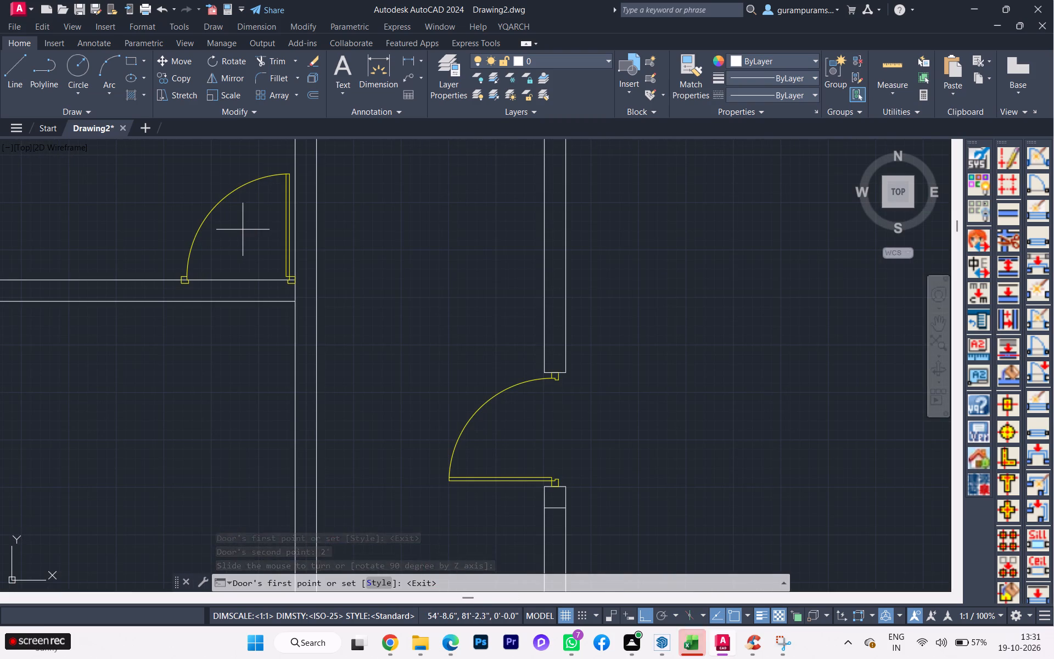
Move the utility door down about 2 inches so its frames sit midway in the partition wall's thickness.
left_click(242, 230)
left_click(176, 200)
scroll(239, 241, "down", 2)
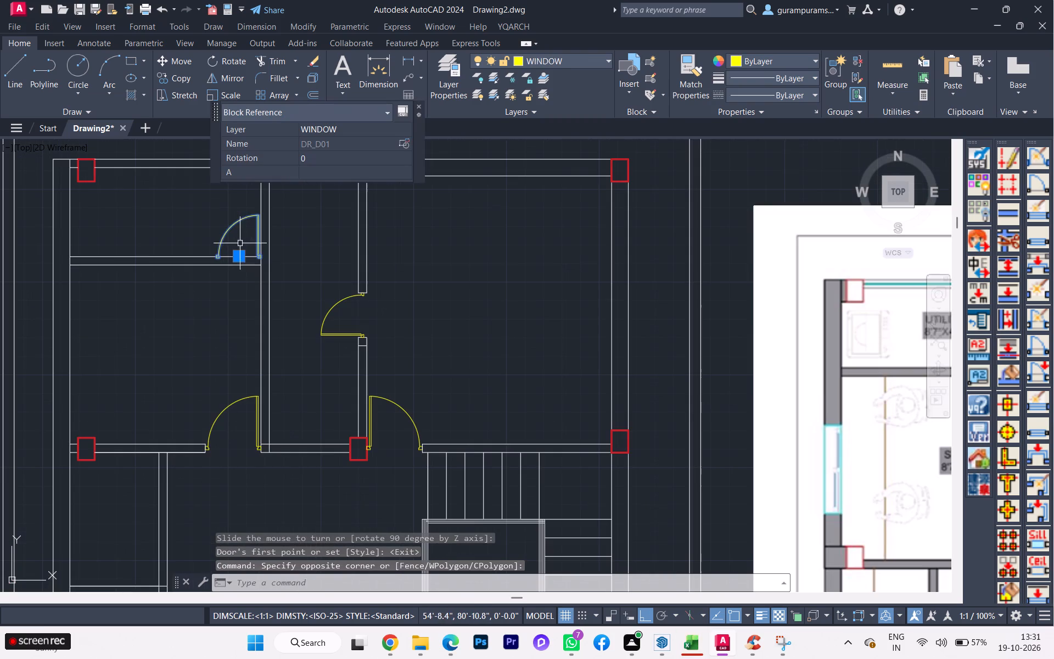
key("m")
key("Return")
scroll(271, 244, "up", 2)
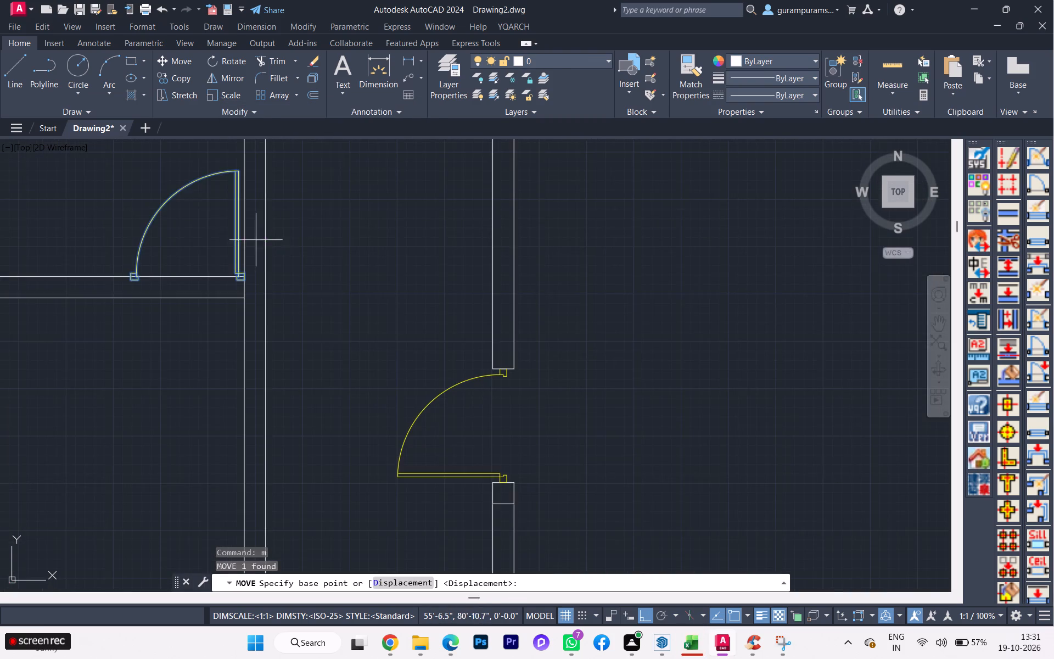
scroll(228, 261, "up", 5)
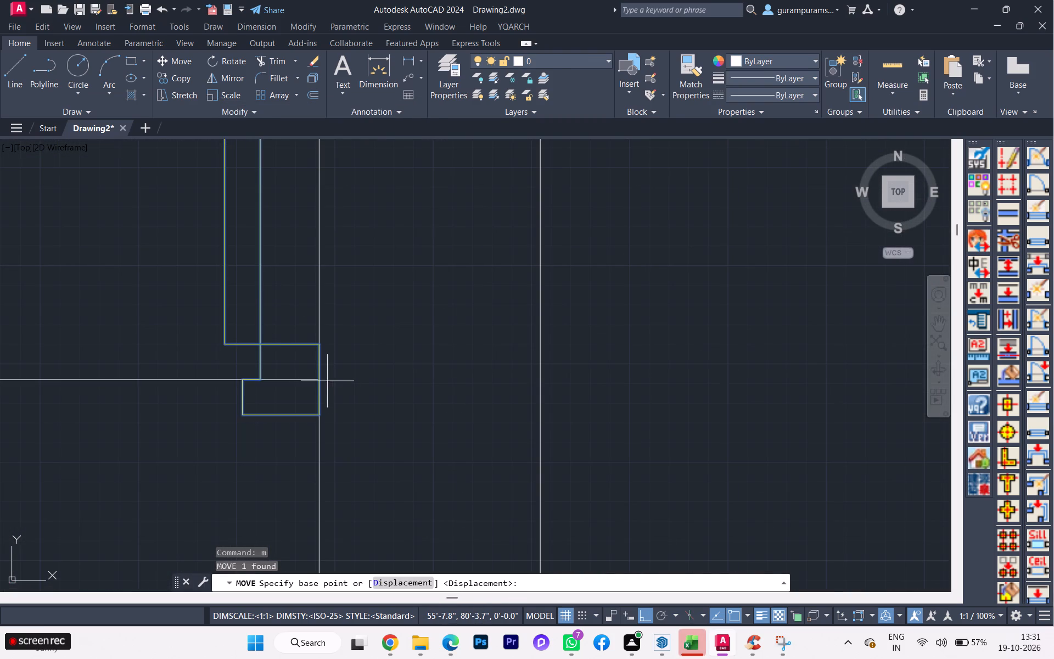
left_click(319, 377)
scroll(337, 337, "down", 1)
scroll(337, 337, "up", 1)
scroll(337, 337, "down", 3)
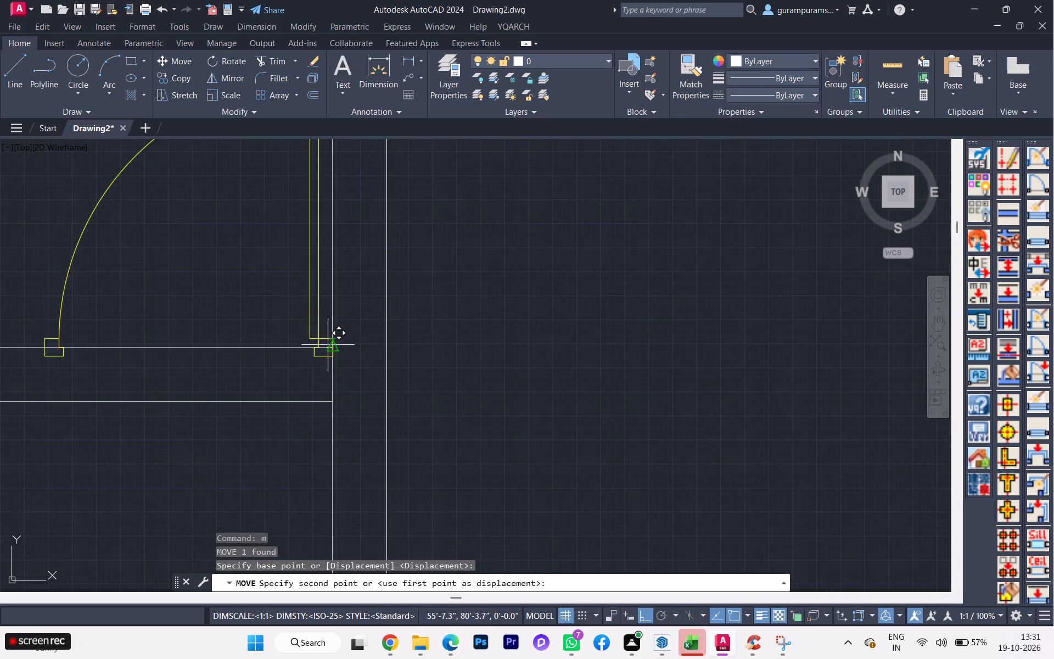
scroll(334, 375, "up", 5)
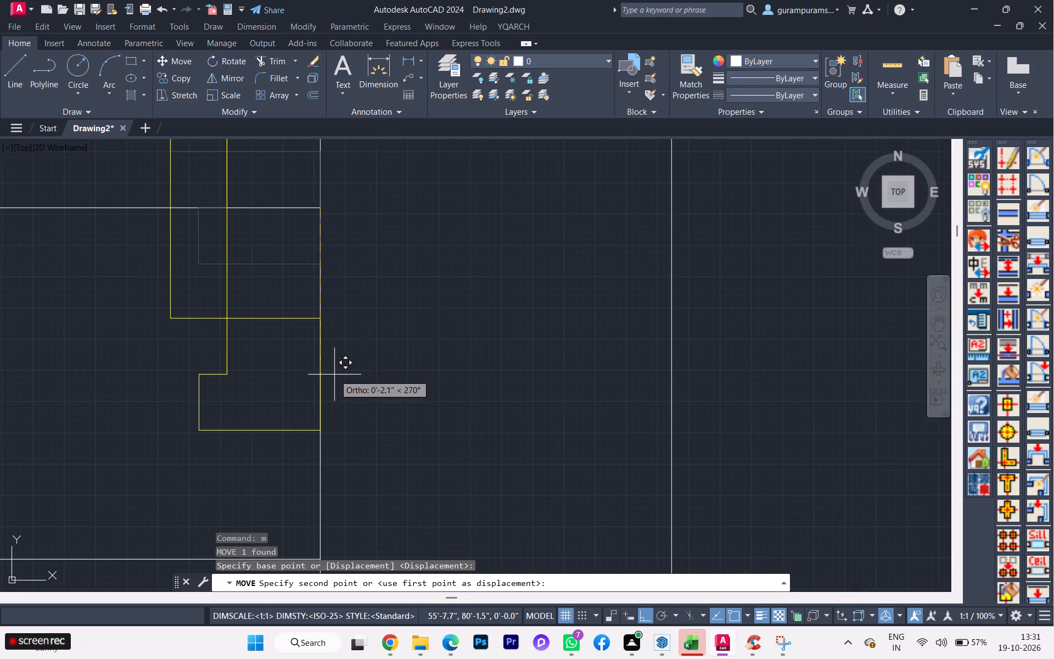
left_click(321, 386)
scroll(348, 357, "down", 1)
scroll(348, 357, "up", 1)
scroll(348, 357, "down", 2)
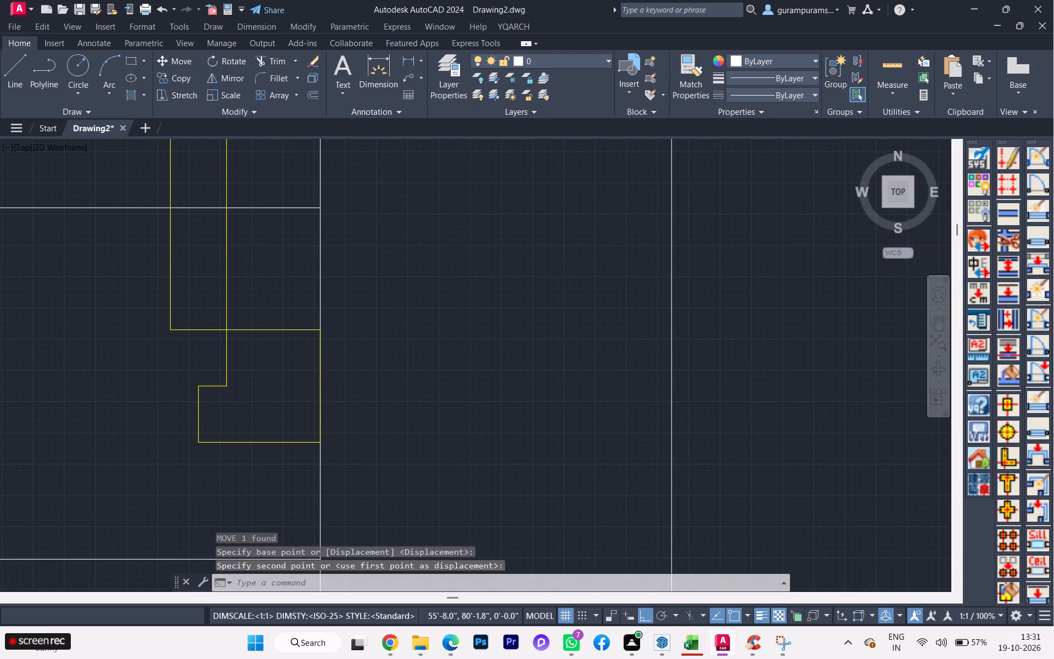
scroll(355, 350, "down", 3)
scroll(385, 338, "up", 1)
key("Escape")
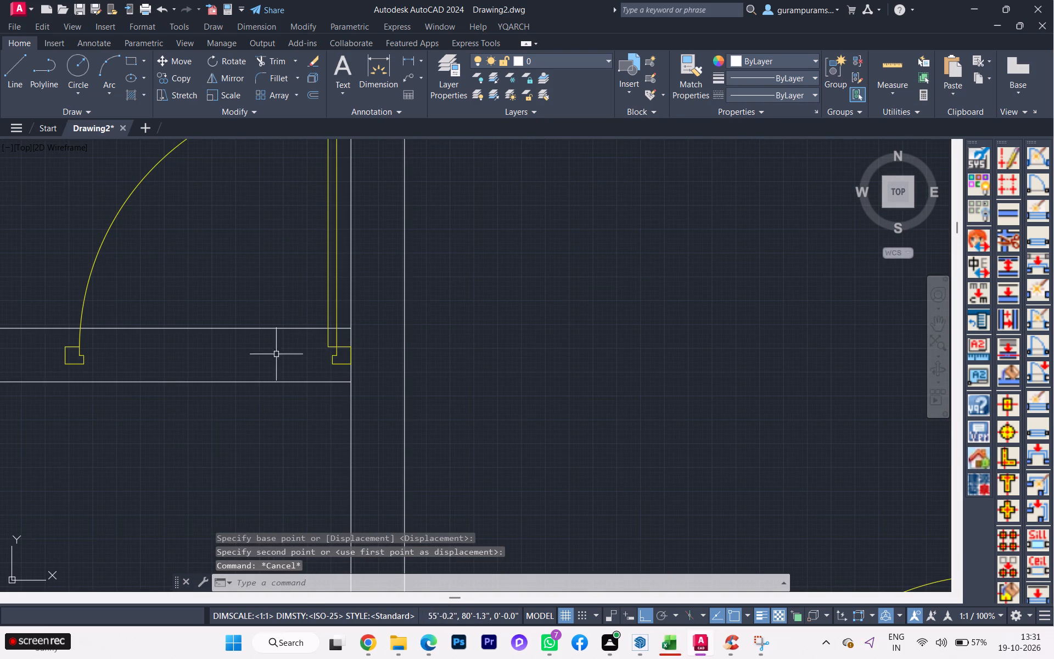
Draw a closing line across the partition wall along the utility door's latch-side frame, reaching both wall faces.
key("l")
key("Return")
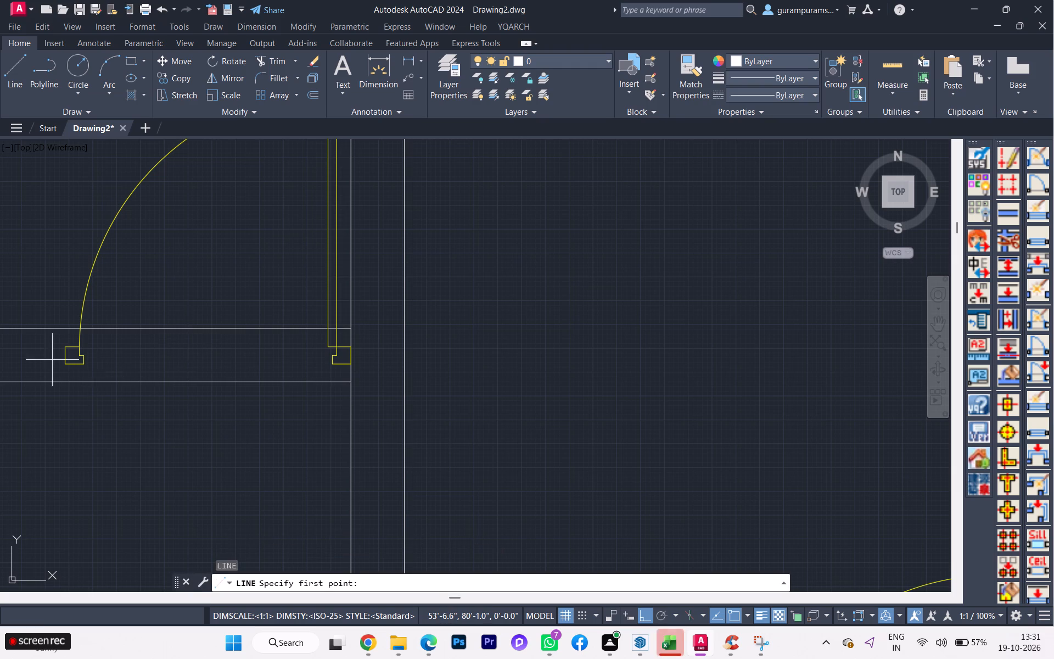
scroll(52, 359, "up", 2)
left_click(85, 351)
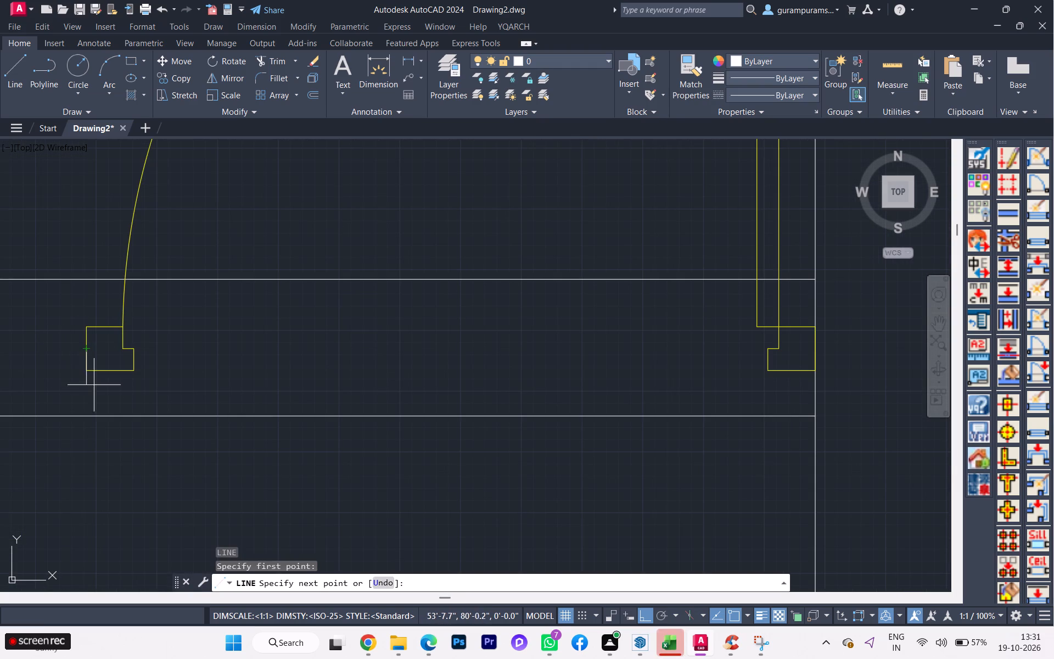
left_click(90, 417)
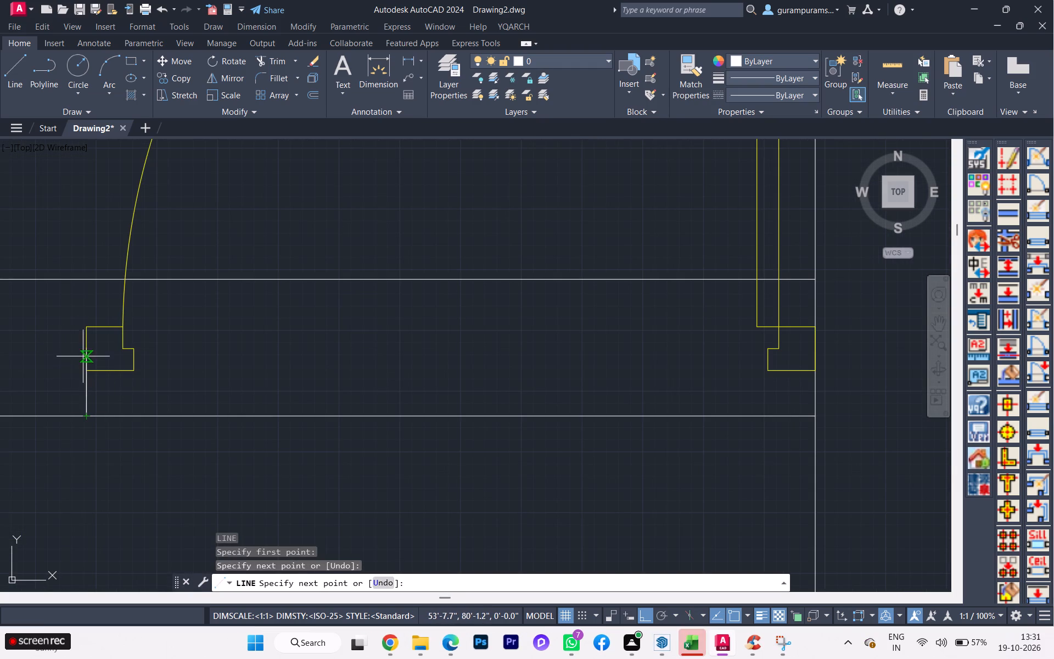
left_click(82, 349)
left_click(82, 278)
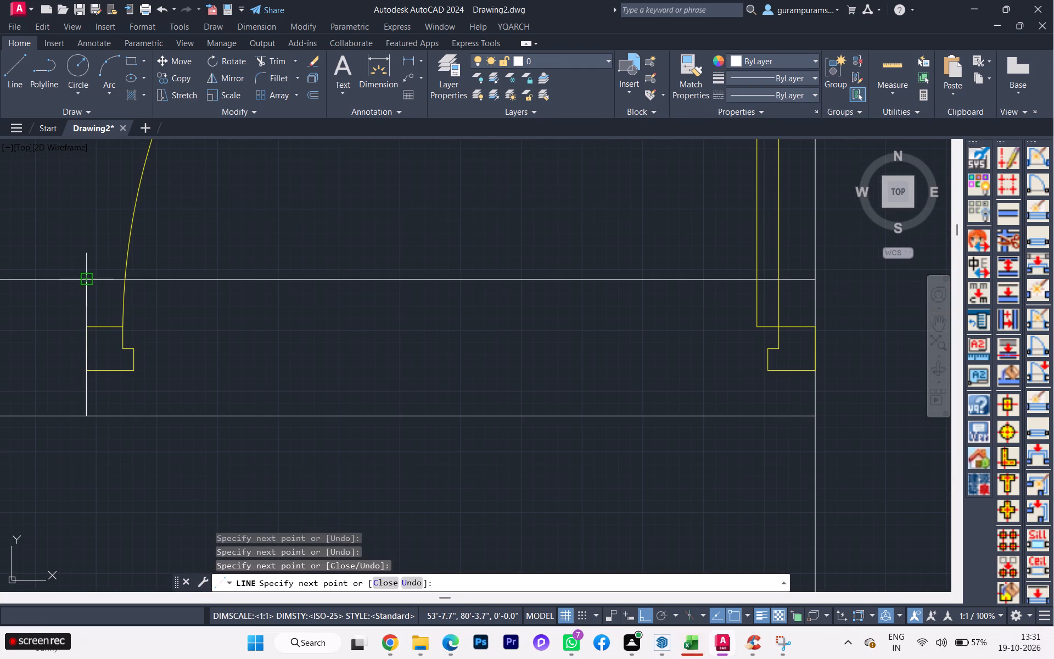
key("Escape")
Trim both wall-face lines across the utility door opening, including the short pieces at the latch-side frame, door leaf and hinge-side frame.
scroll(226, 329, "down", 1)
type("tr")
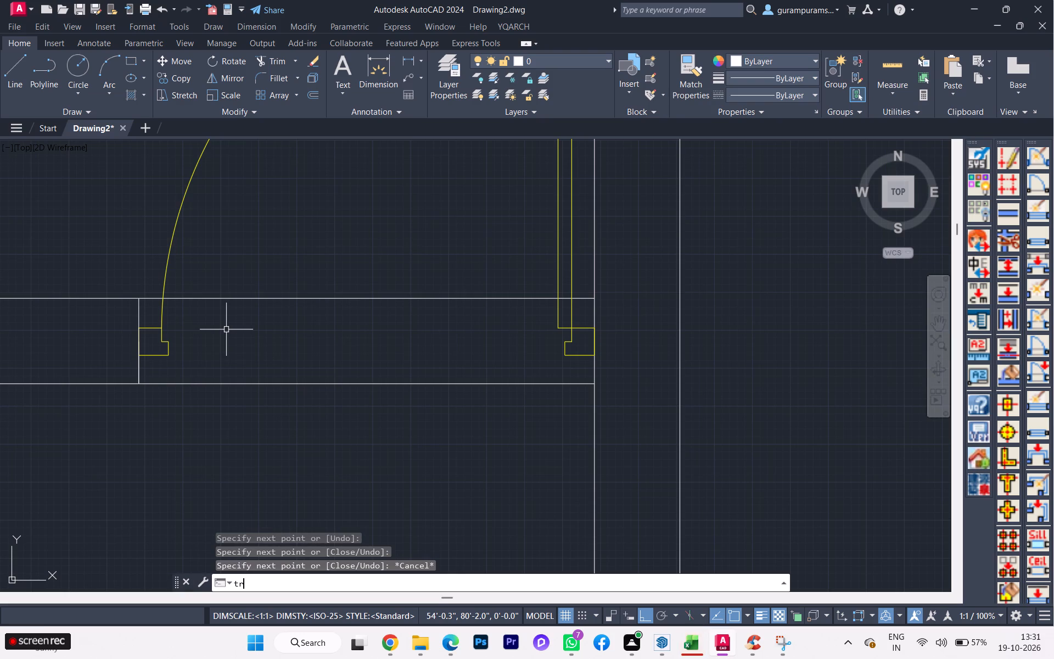
key("Return")
left_click(227, 300)
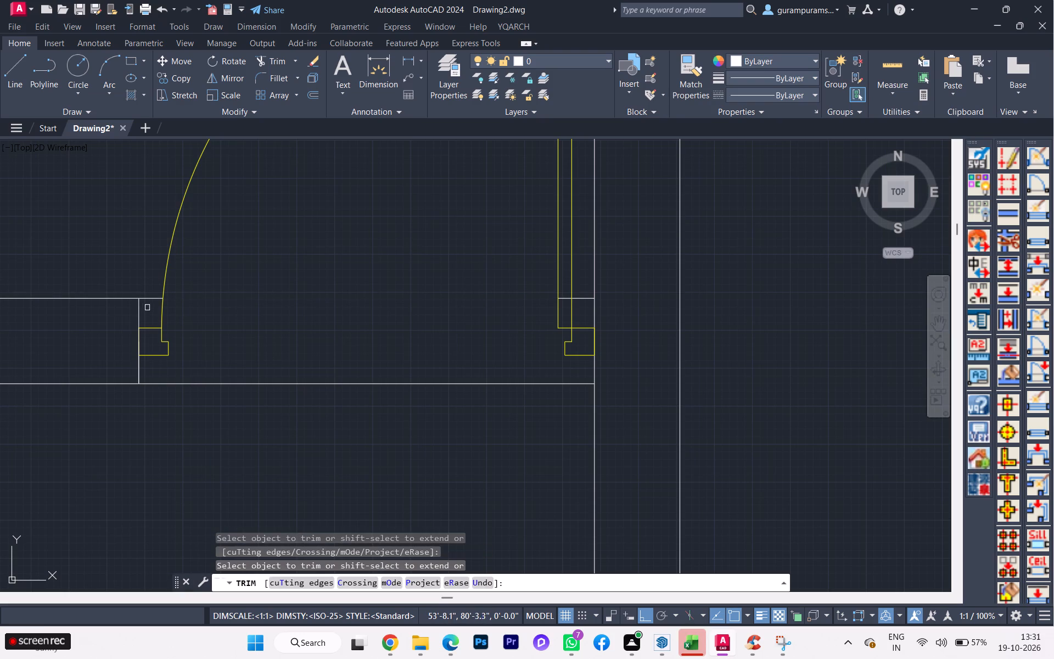
left_click(147, 299)
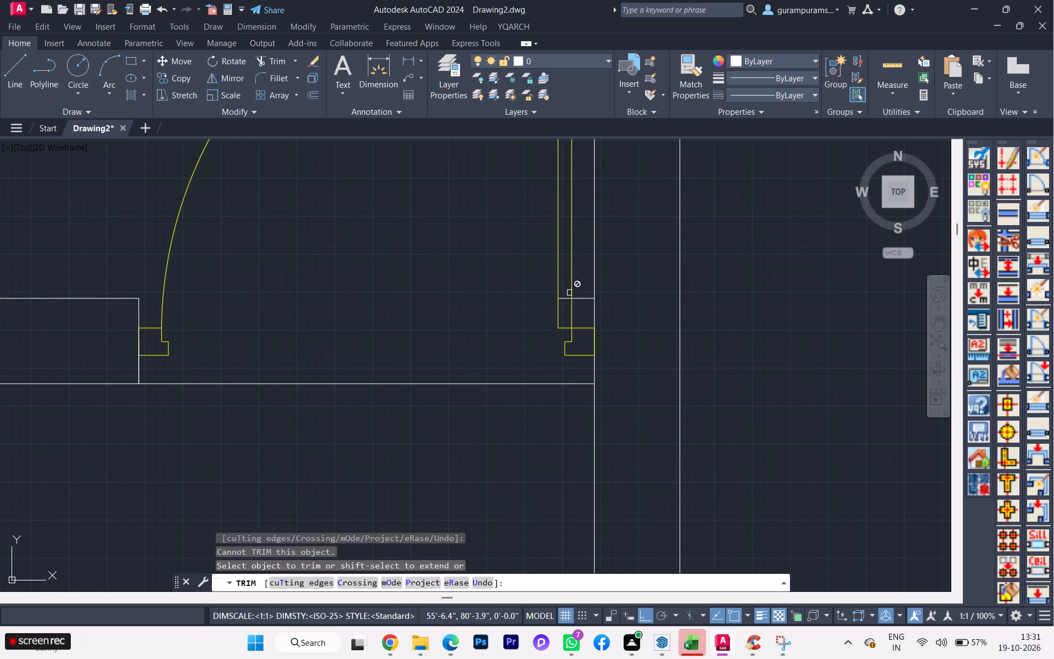
left_click(567, 302)
left_click(568, 293)
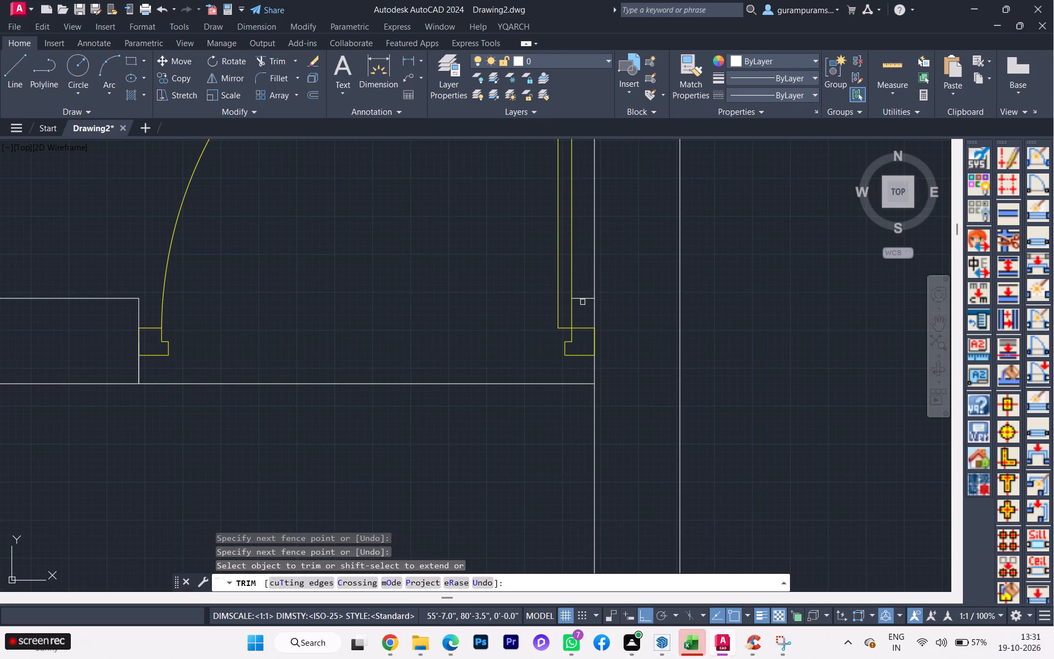
left_click(581, 298)
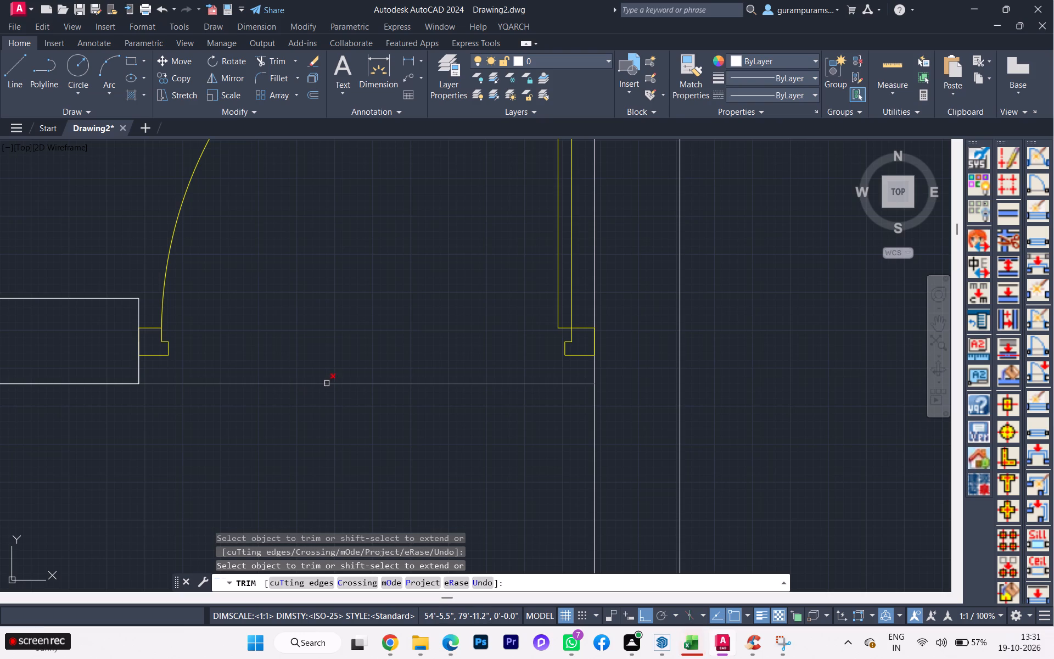
left_click(326, 383)
scroll(373, 359, "down", 5)
key("Escape")
Trim the top outer wall's inner-face line between the two lines of the partition separating the utility from the narrow toilet room.
scroll(393, 352, "up", 2)
scroll(393, 352, "down", 1)
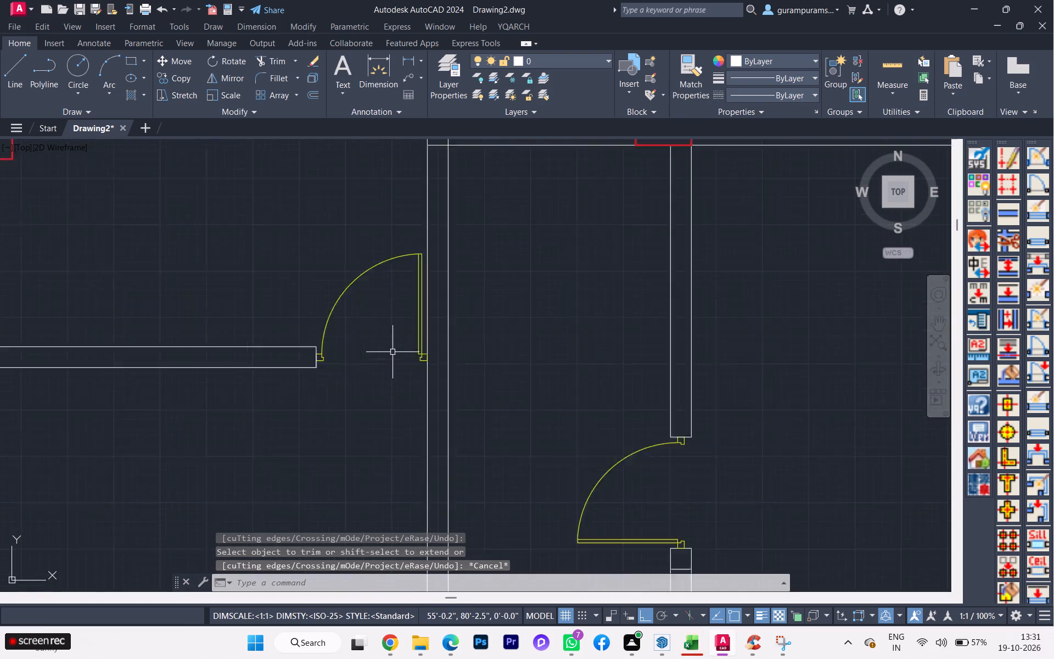
scroll(368, 364, "down", 1)
scroll(368, 364, "up", 1)
scroll(368, 364, "down", 2)
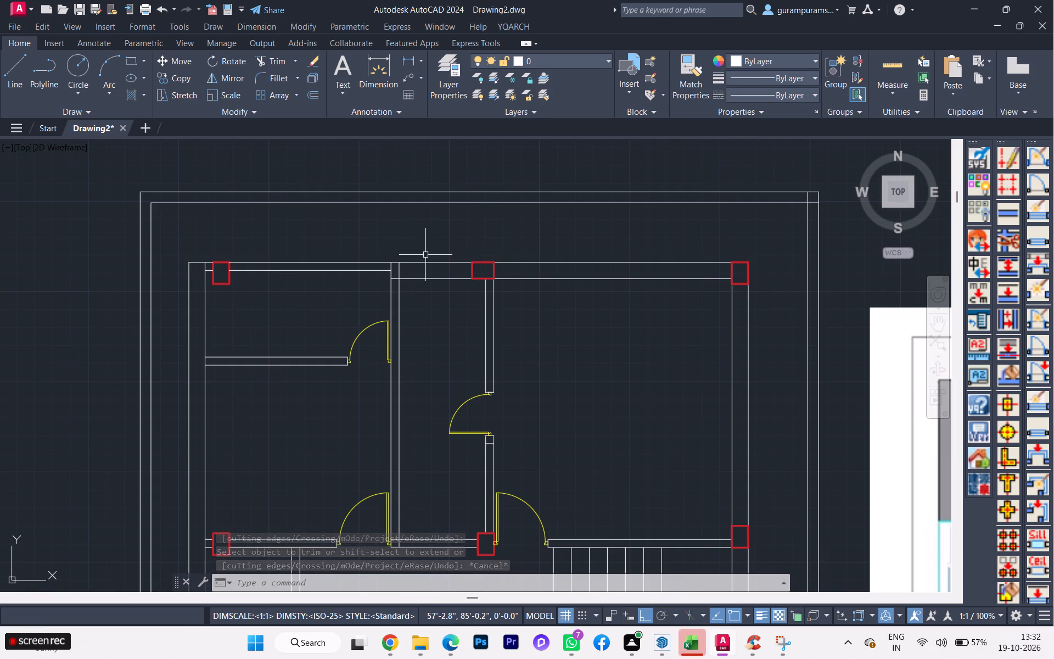
scroll(394, 271, "up", 4)
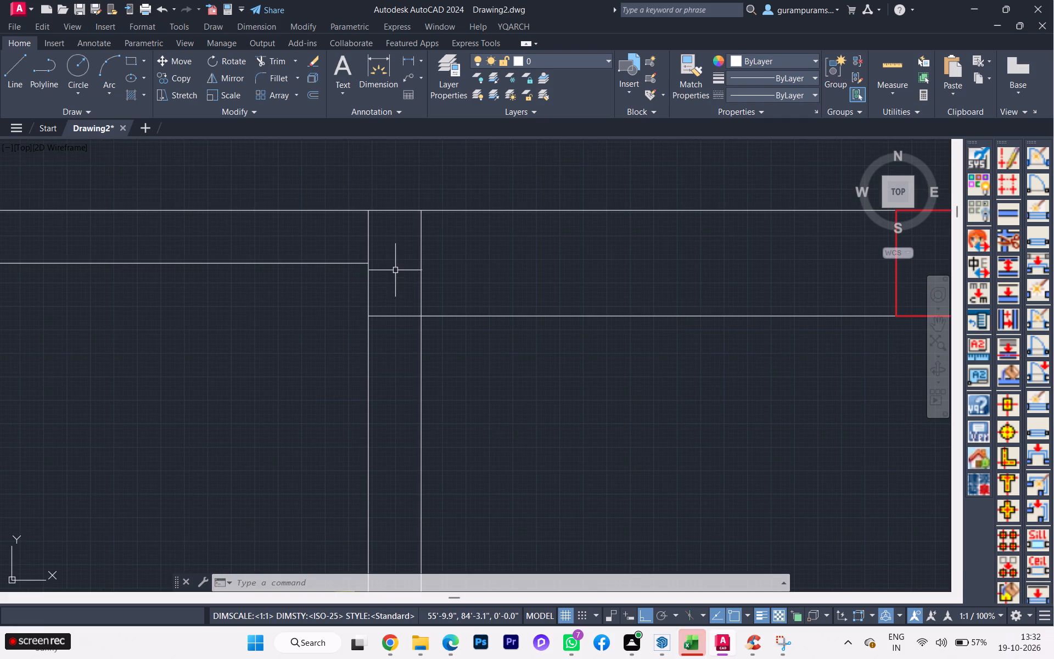
type("tr")
key("Return")
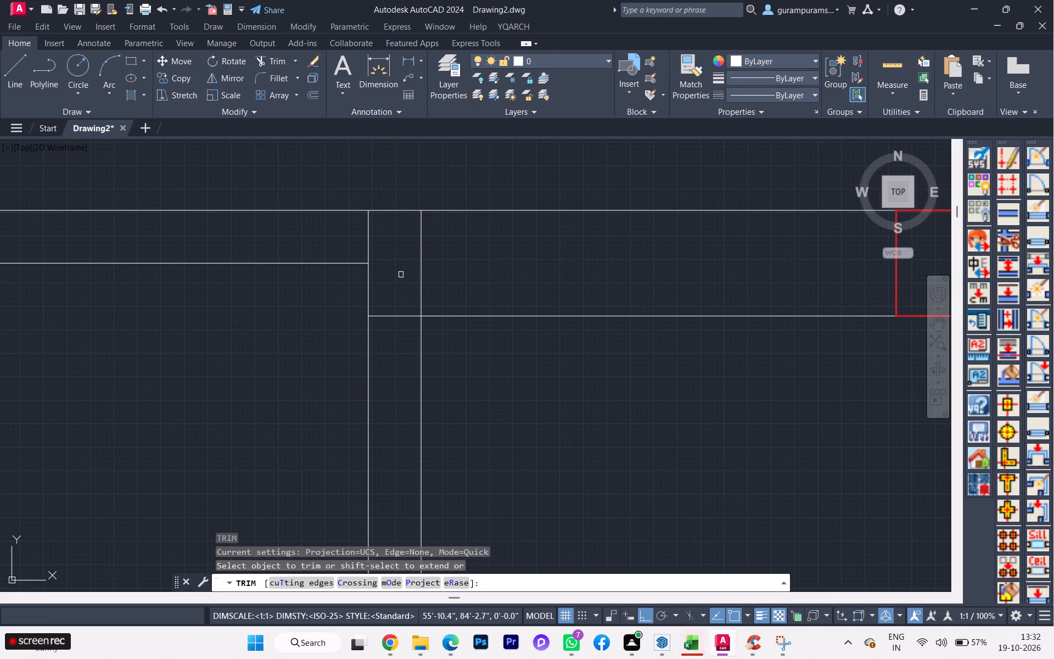
left_click(385, 310)
left_click(385, 328)
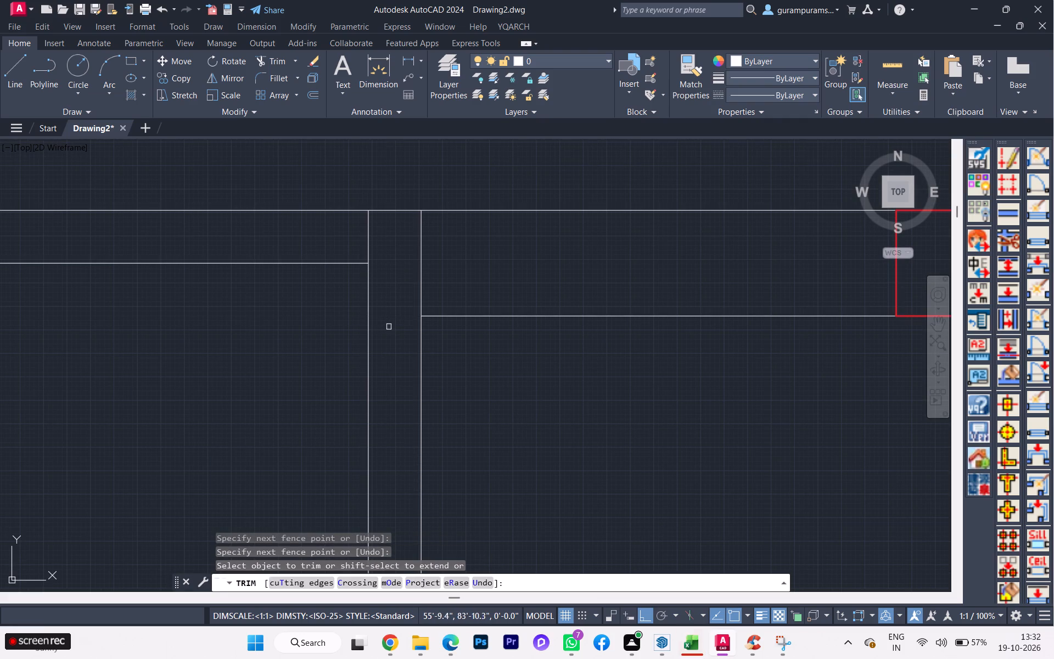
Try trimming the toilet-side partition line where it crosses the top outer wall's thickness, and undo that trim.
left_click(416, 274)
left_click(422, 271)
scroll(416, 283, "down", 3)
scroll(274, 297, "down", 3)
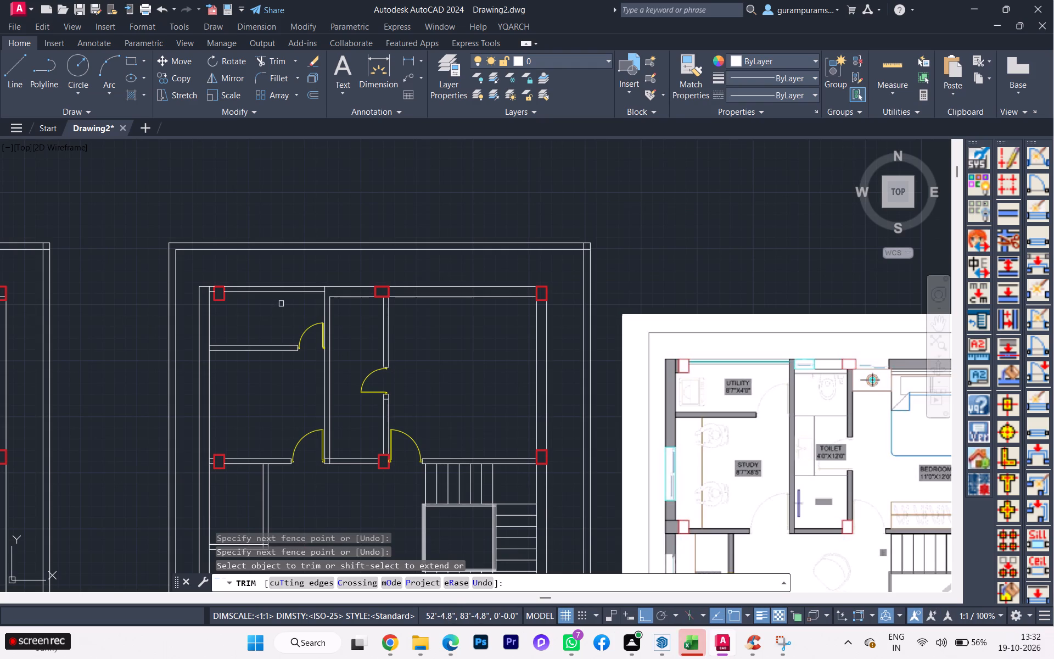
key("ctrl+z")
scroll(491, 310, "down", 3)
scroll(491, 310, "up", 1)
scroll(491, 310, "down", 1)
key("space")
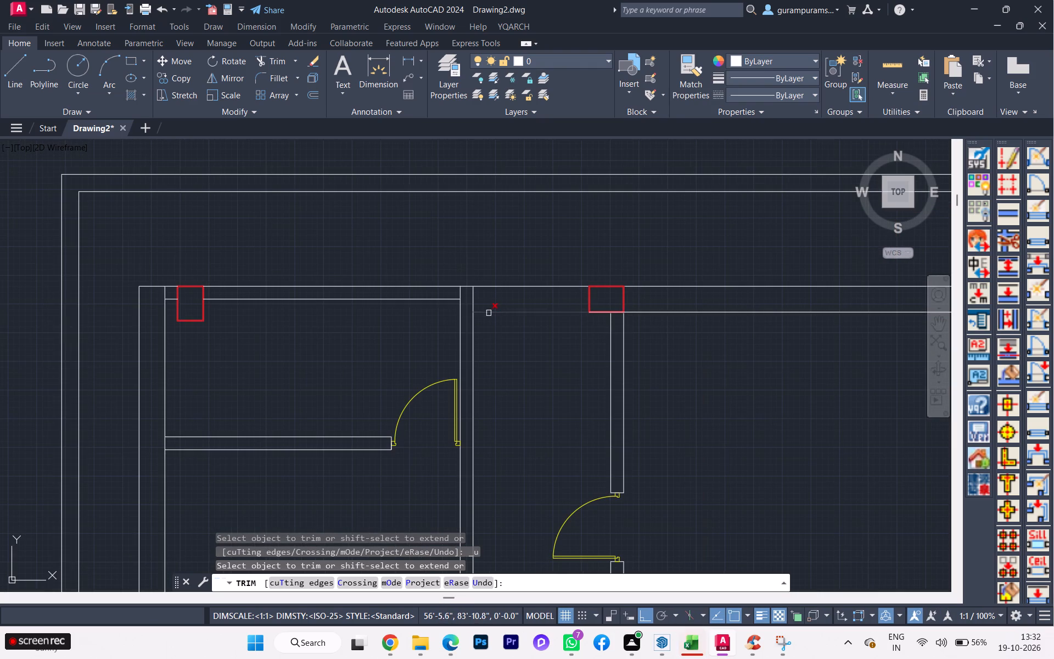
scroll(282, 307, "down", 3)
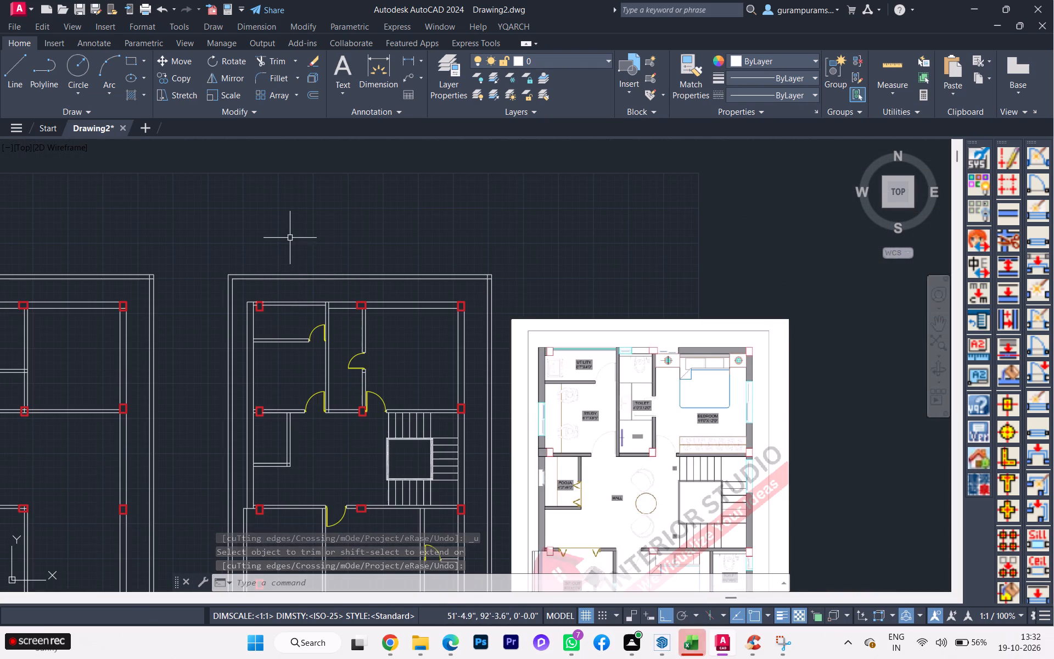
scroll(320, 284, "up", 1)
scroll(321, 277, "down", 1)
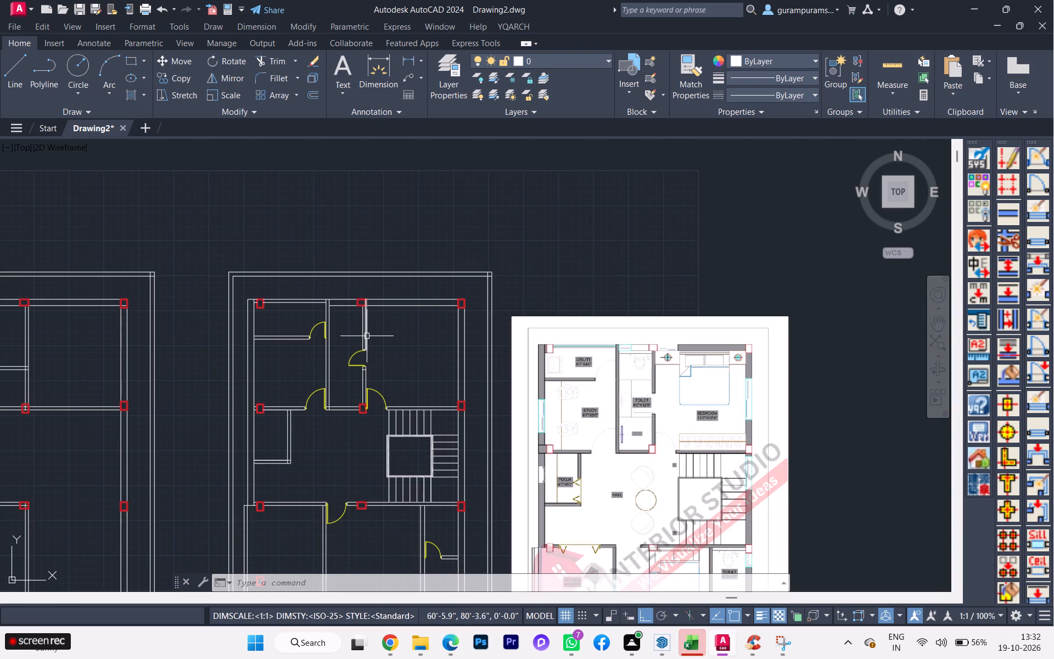
Compare the first floor drawing's rooms, doors and lower walls with the reference plan image.
scroll(372, 333, "down", 1)
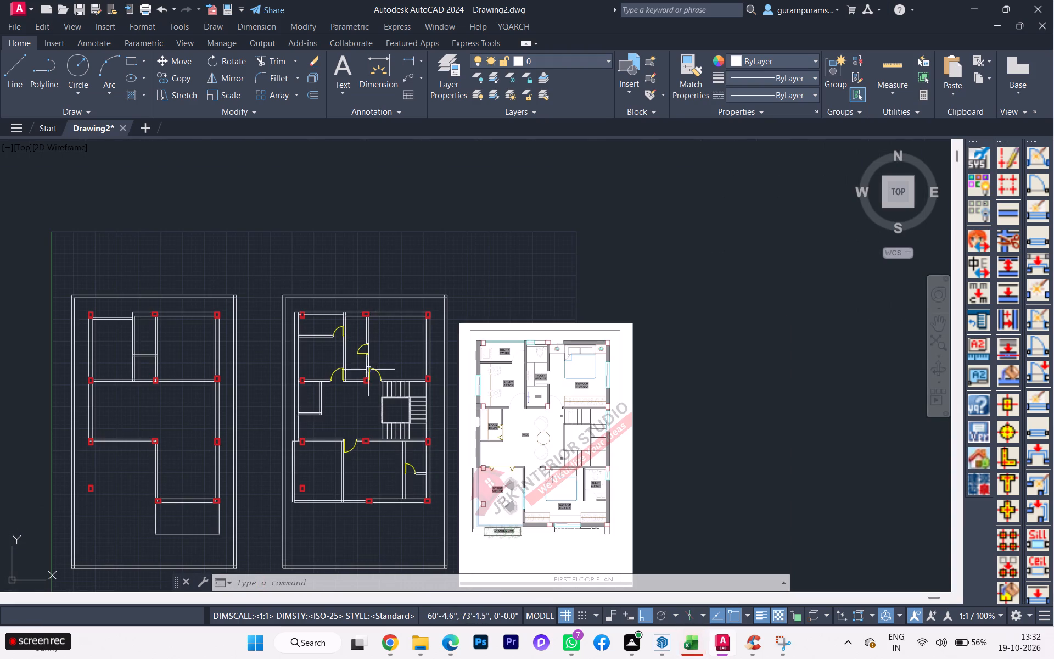
scroll(311, 462, "up", 1)
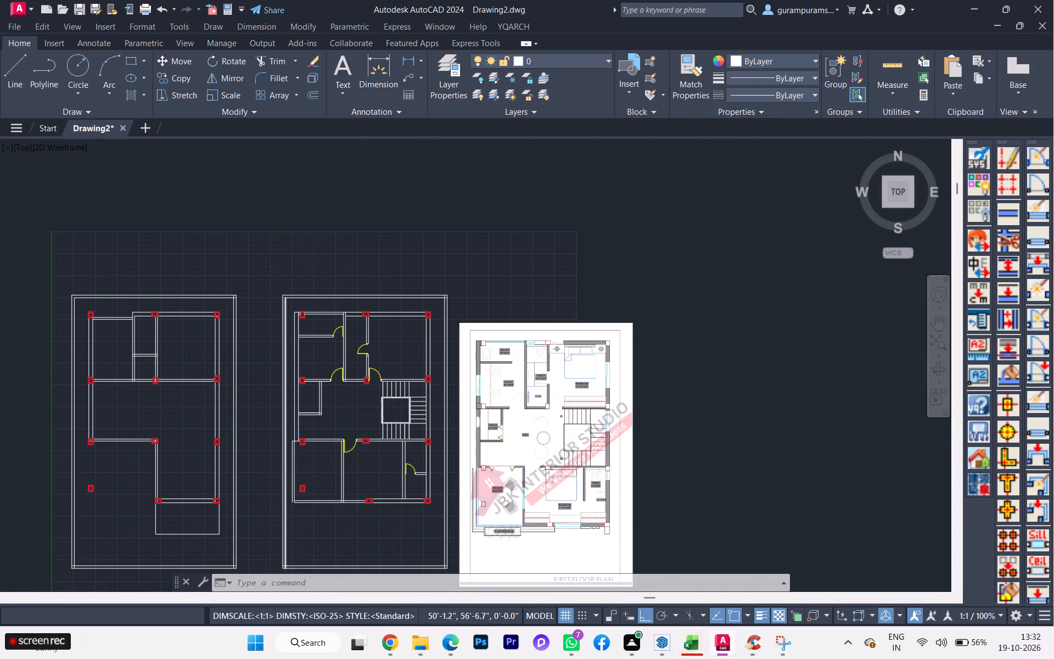
scroll(322, 455, "up", 2)
scroll(322, 455, "down", 2)
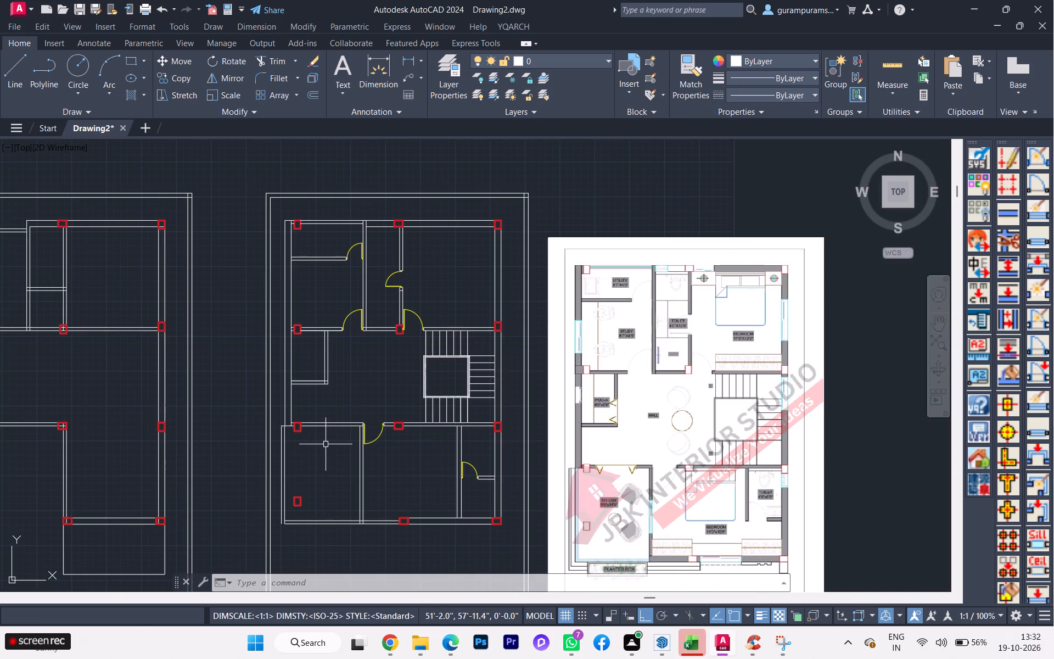
scroll(326, 444, "up", 1)
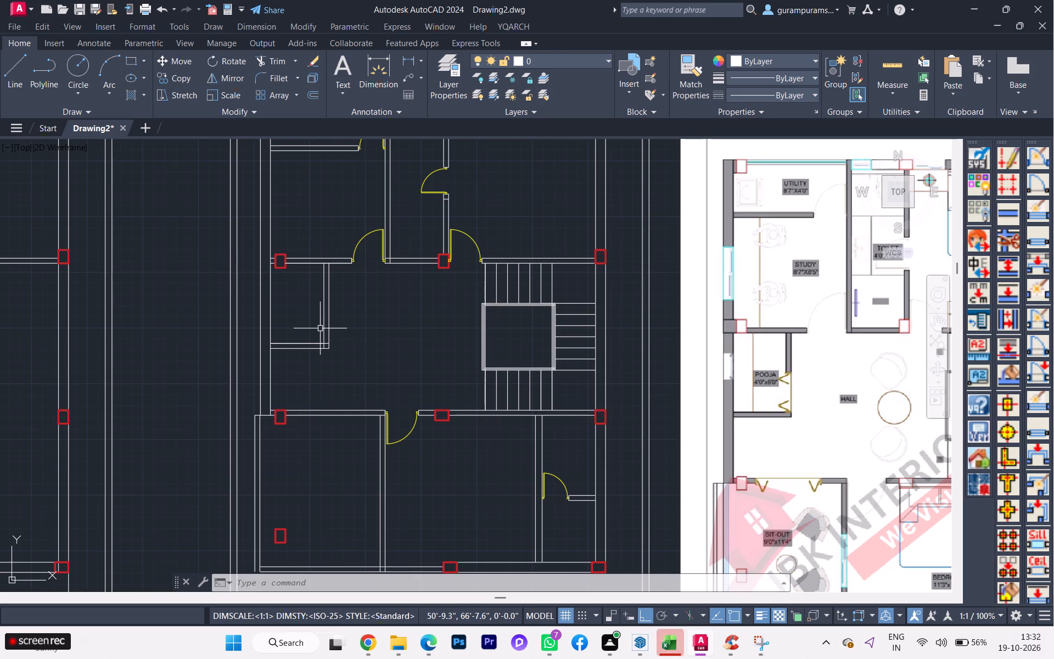
scroll(363, 275, "up", 2)
scroll(368, 261, "down", 1)
scroll(371, 270, "up", 1)
scroll(371, 271, "down", 2)
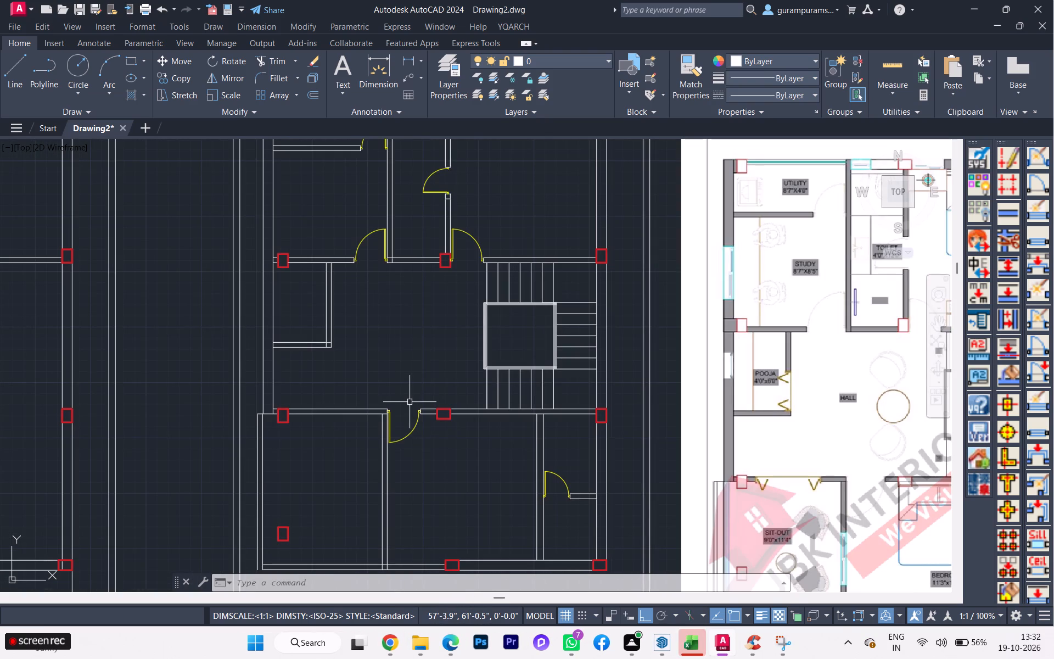
scroll(418, 404, "down", 1)
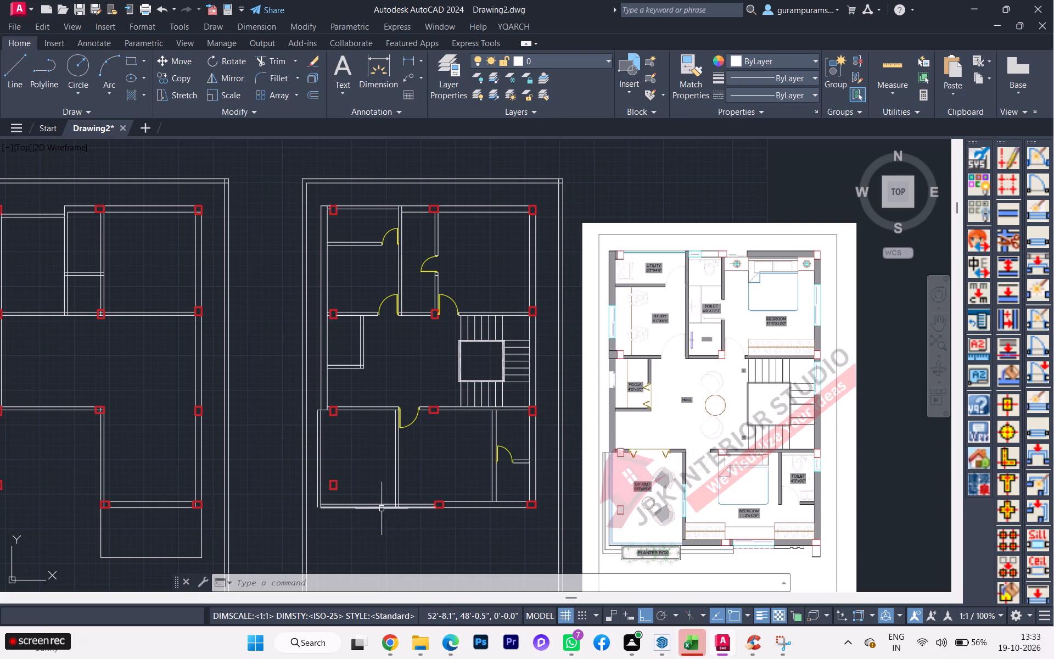
Shorten the inner line of the sit-out's bottom wall to the sit-out face of the bedroom partition, leaving it 8'-11.5" long.
scroll(427, 510, "up", 1)
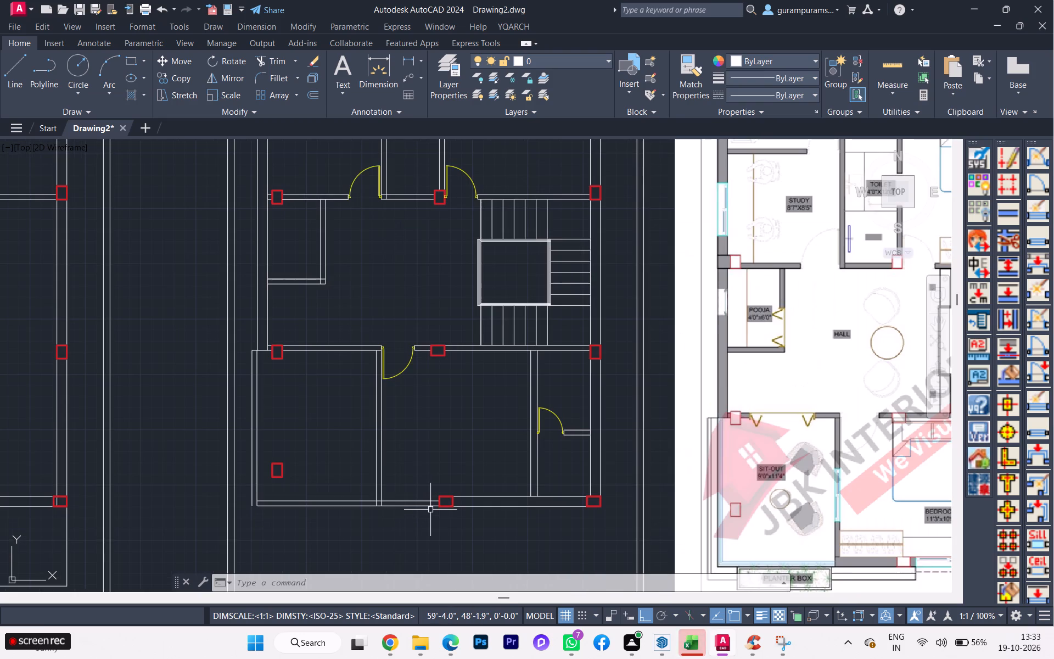
scroll(430, 510, "down", 1)
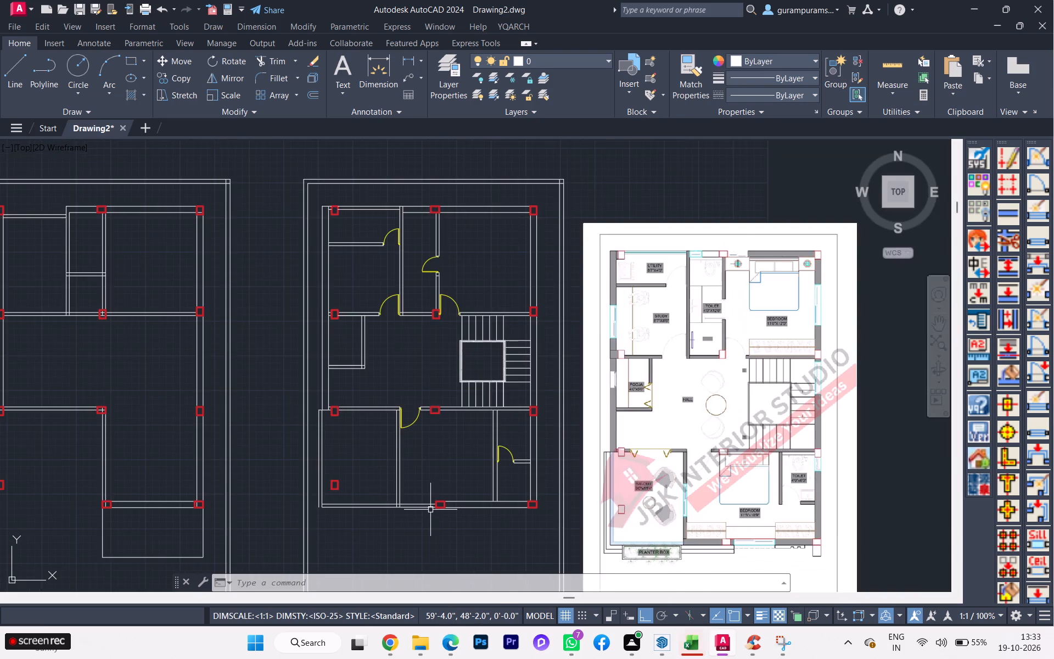
scroll(430, 510, "up", 2)
left_click(393, 493)
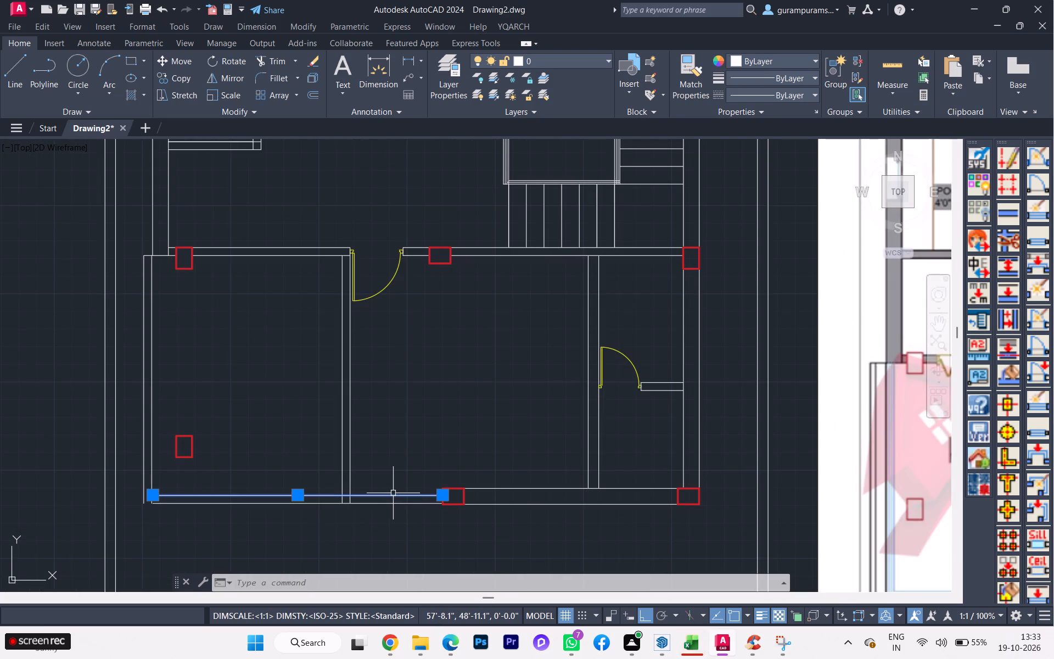
scroll(430, 493, "up", 2)
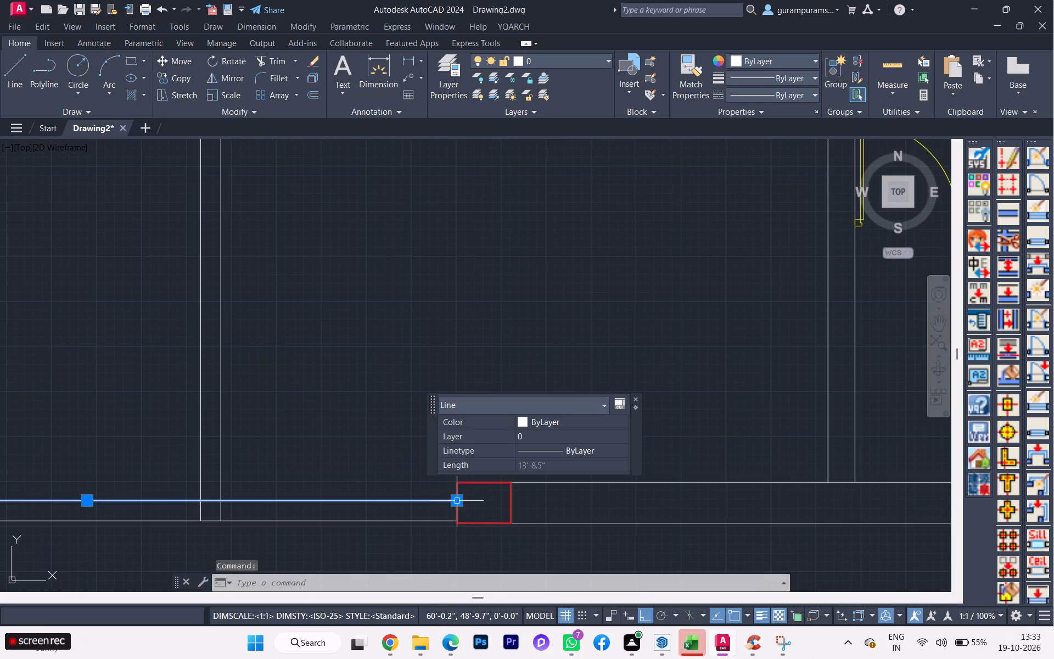
left_click(453, 500)
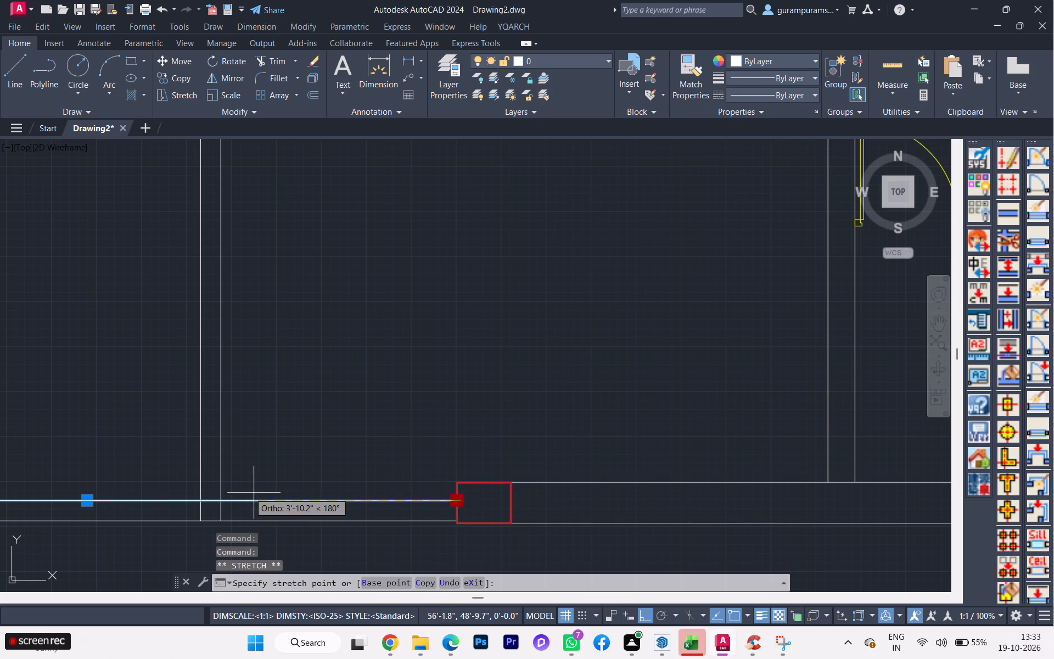
left_click(203, 500)
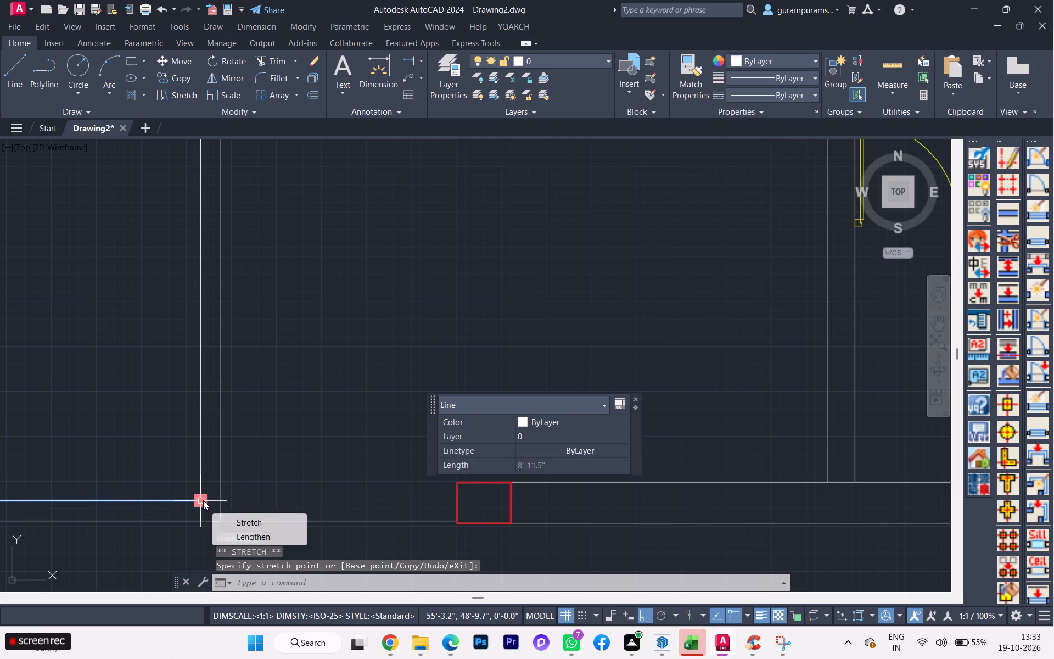
key("space")
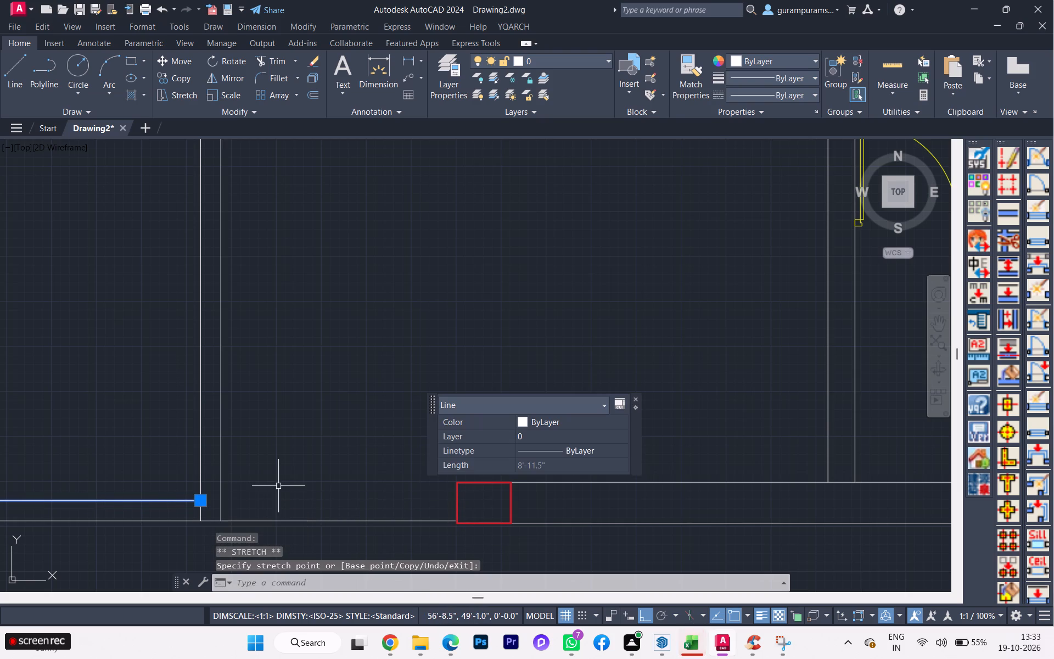
key("Escape")
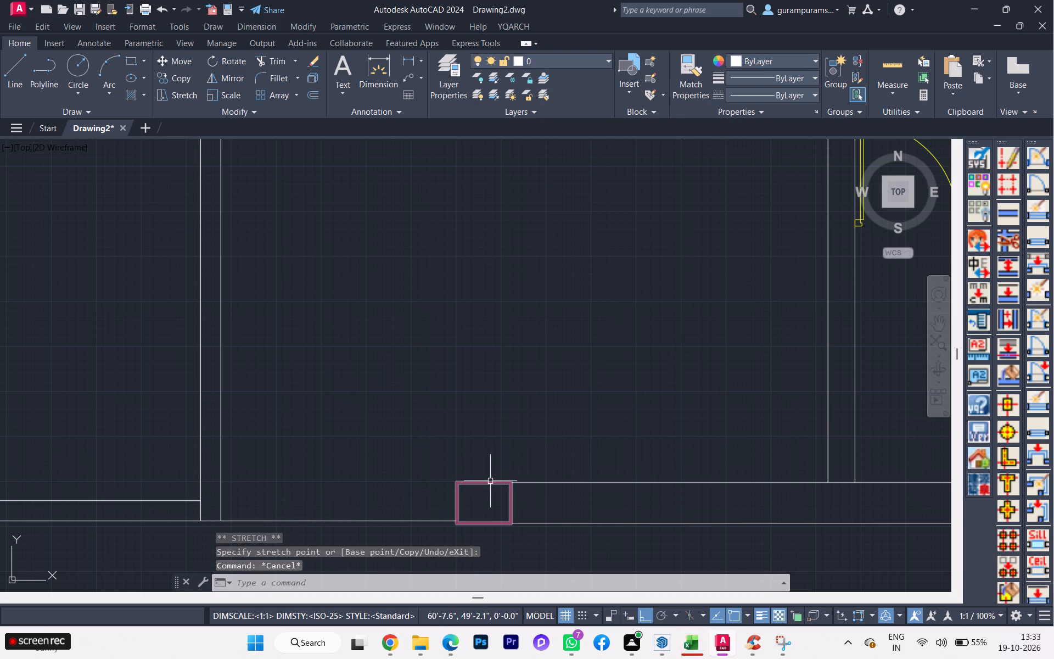
Extend the lower bedroom's bottom wall inner-face line past the column to the partition shared with the sit-out.
type("ex")
key("Return")
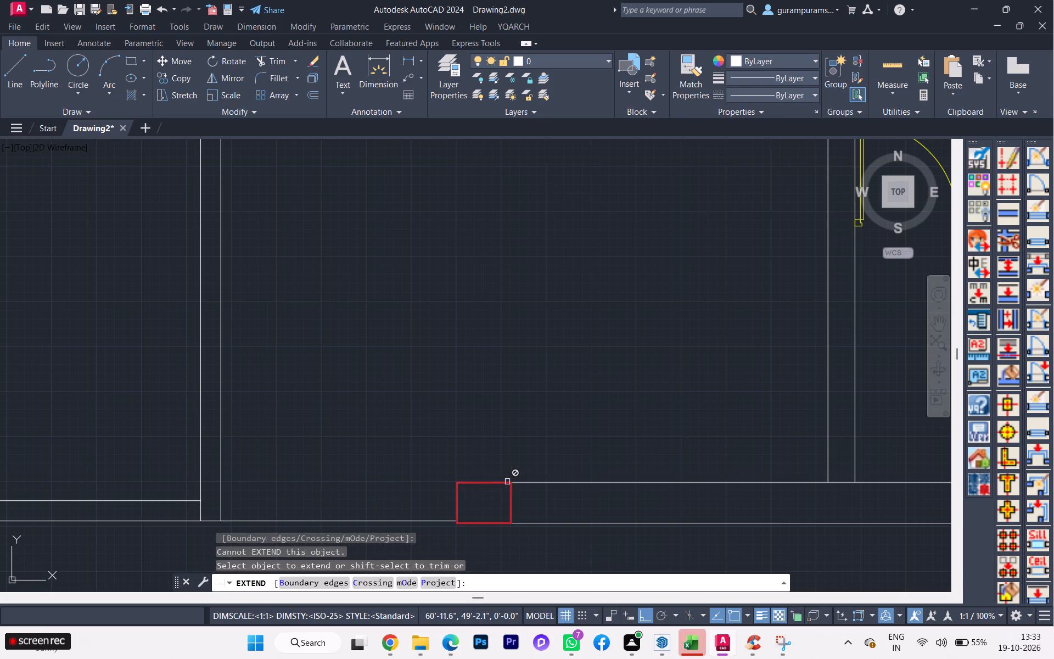
left_click(541, 483)
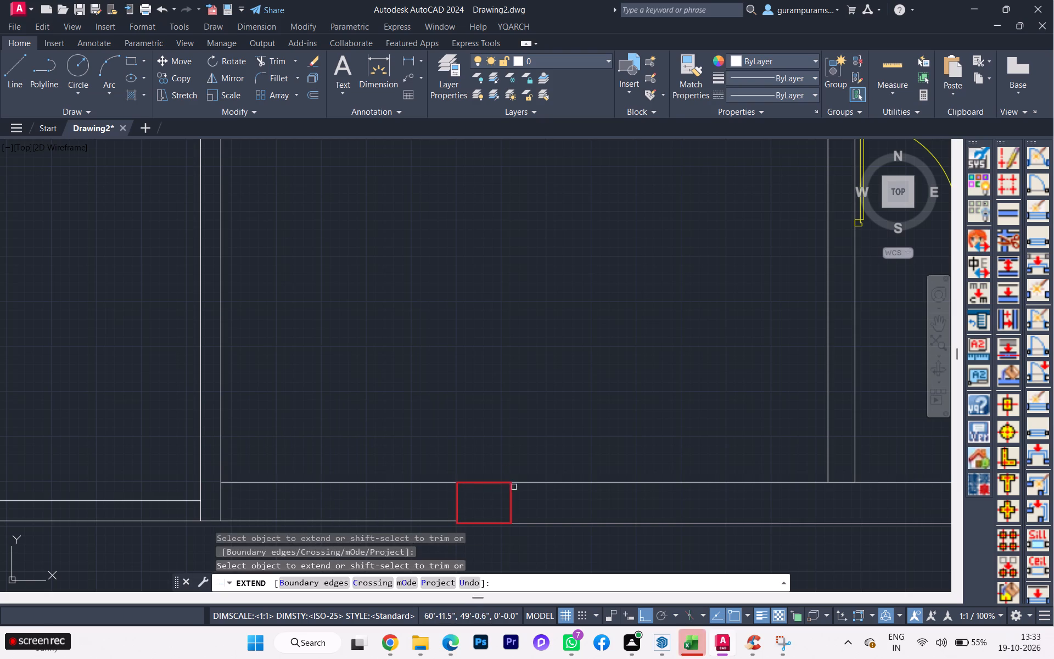
key("Escape")
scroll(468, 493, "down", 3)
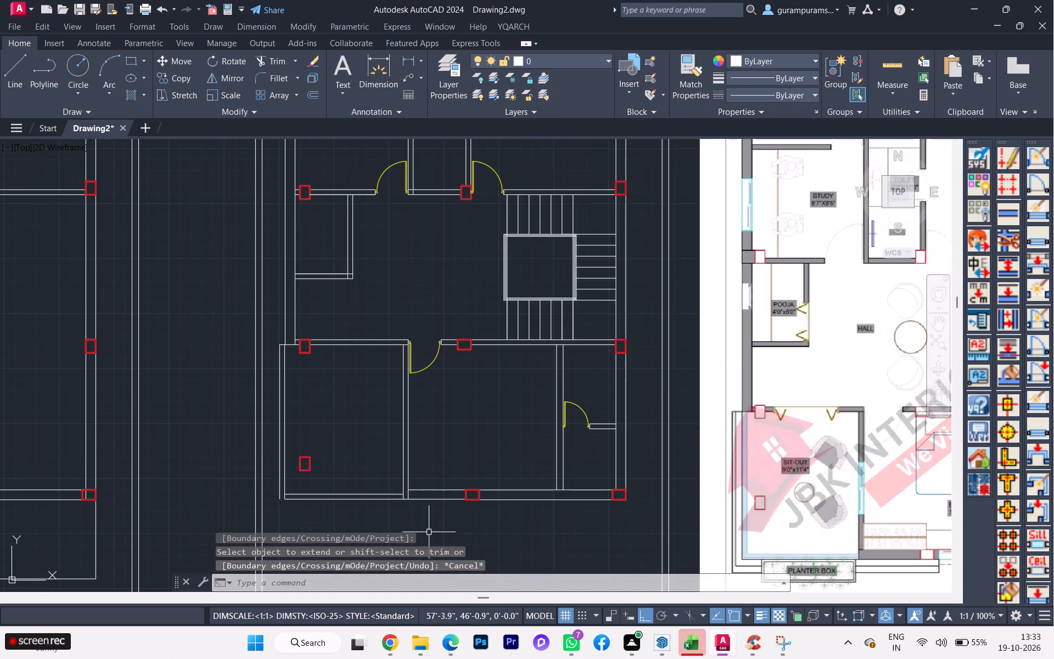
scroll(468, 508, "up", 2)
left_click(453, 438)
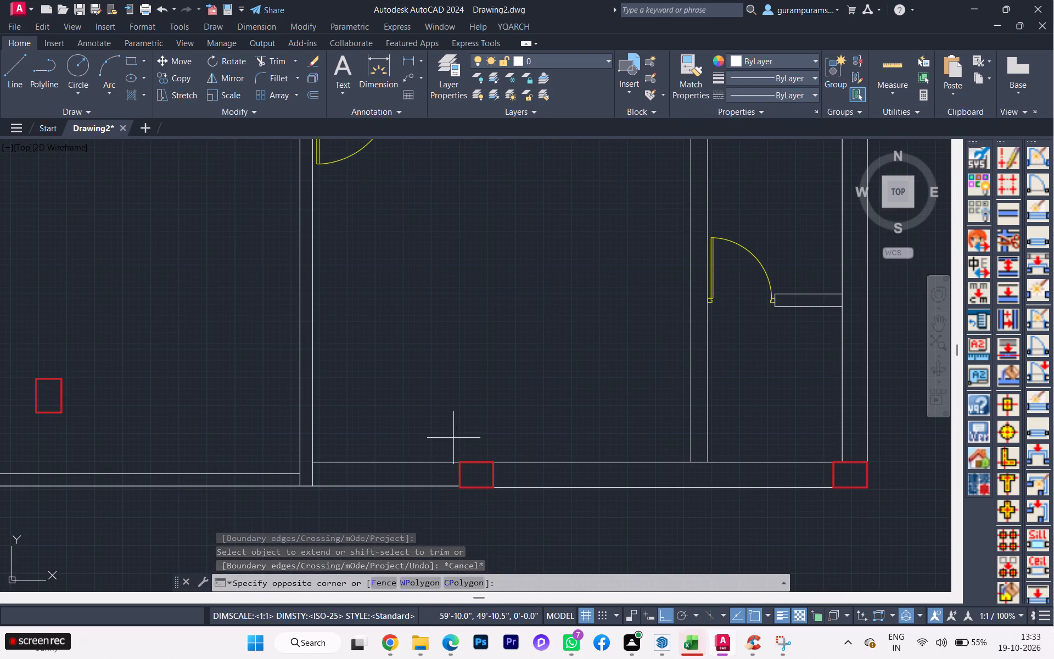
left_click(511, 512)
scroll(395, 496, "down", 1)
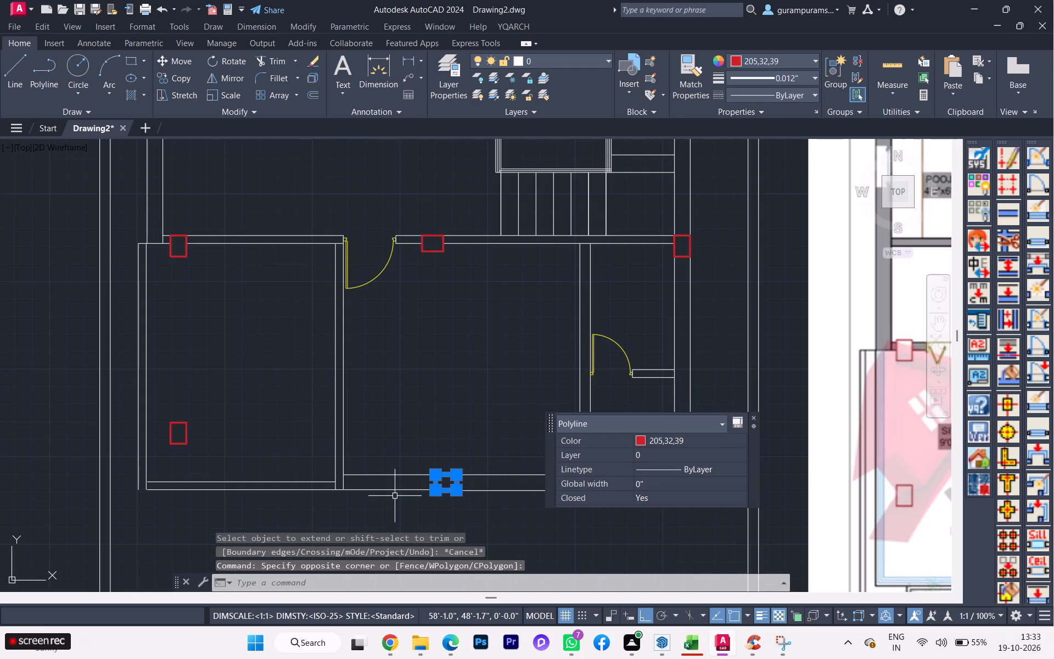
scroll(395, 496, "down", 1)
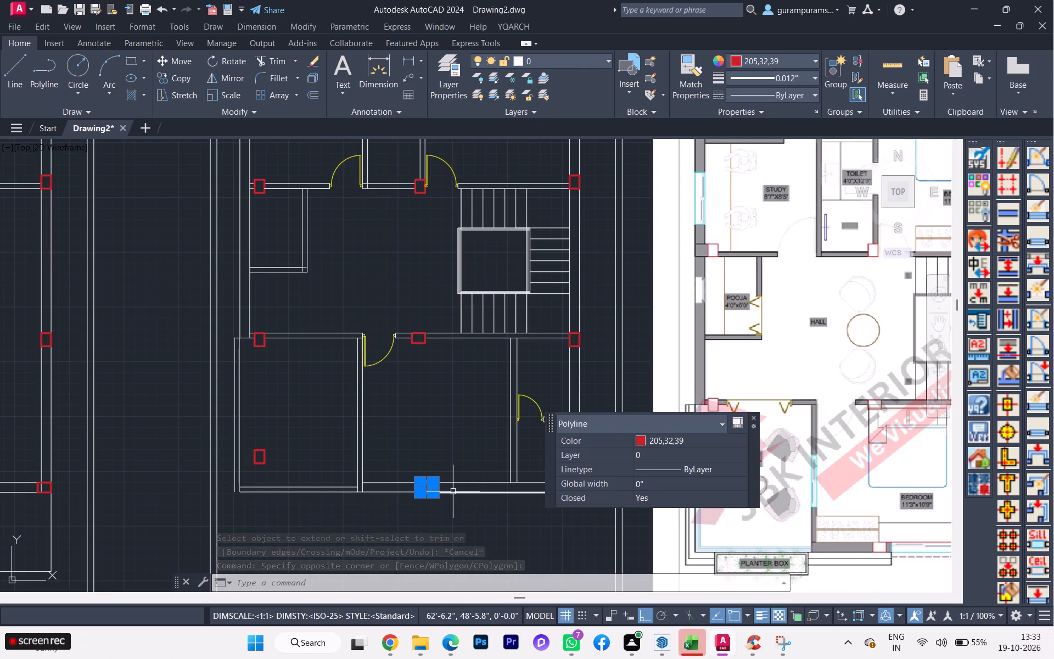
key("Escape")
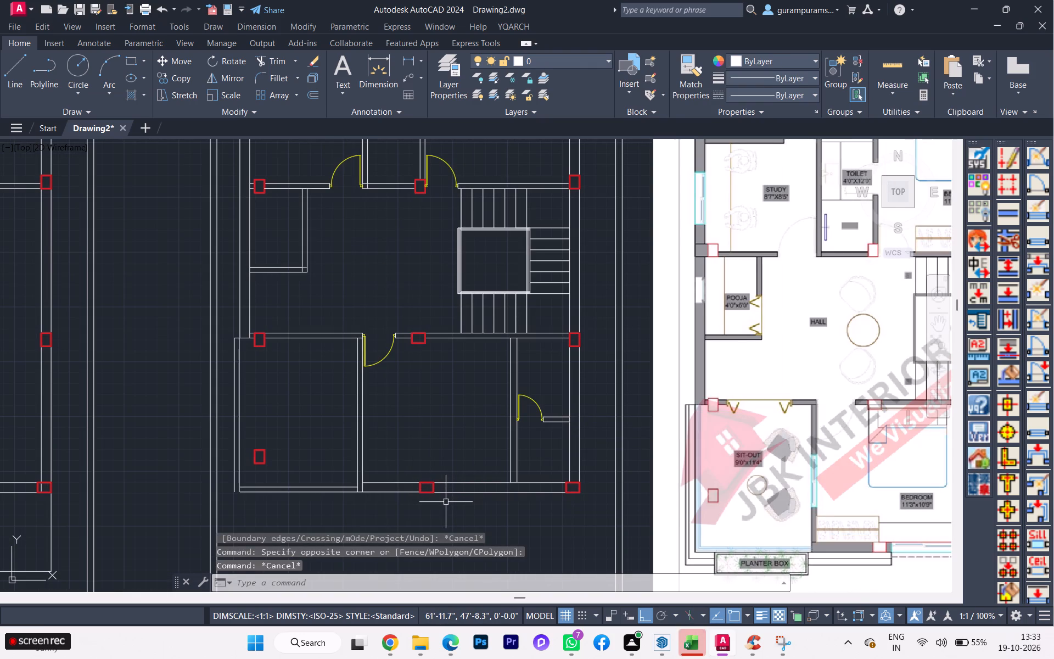
Draw a closing line across the lower bedroom-toilet partition, level with the lower face of the toilet door's wall.
scroll(446, 502, "down", 1)
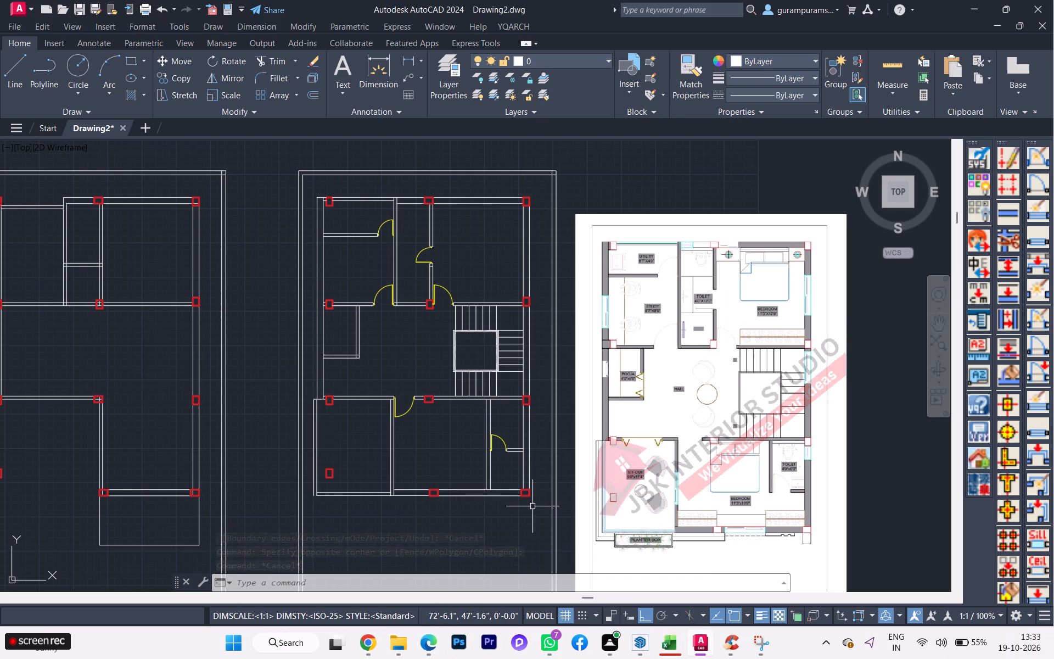
scroll(508, 485, "up", 1)
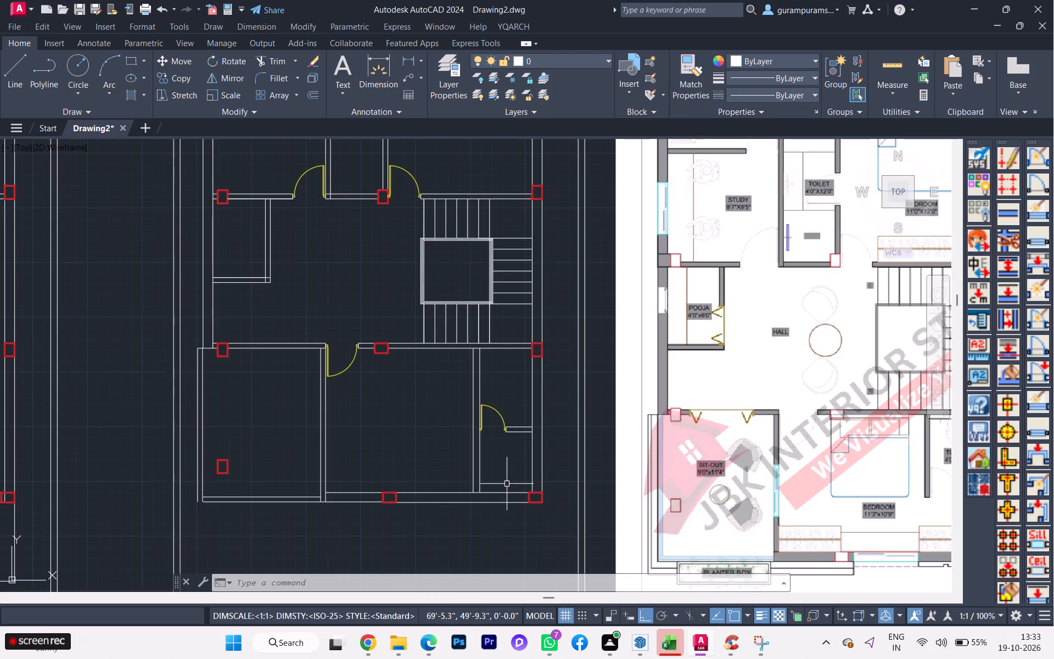
scroll(507, 484, "down", 1)
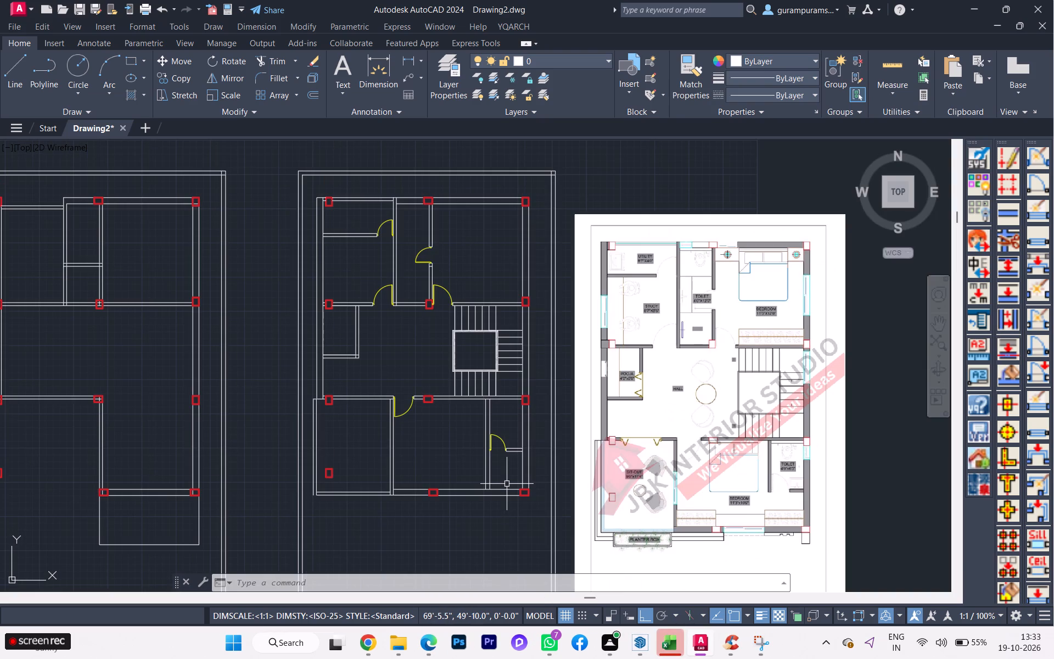
scroll(501, 473, "up", 3)
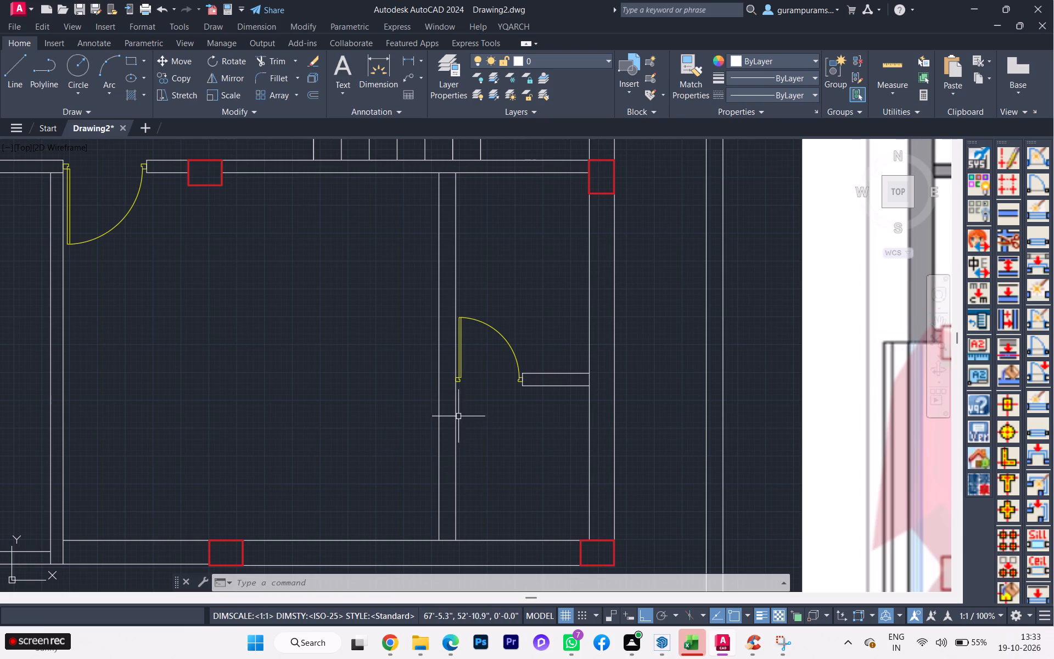
key("l")
key("Return")
scroll(457, 411, "up", 3)
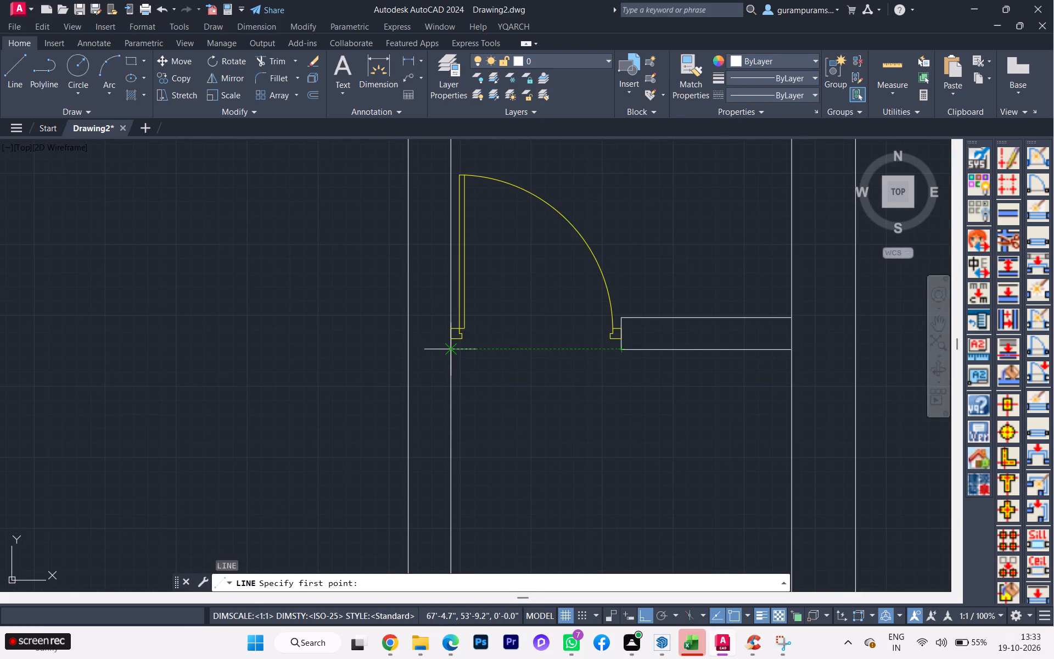
left_click(453, 350)
left_click(407, 350)
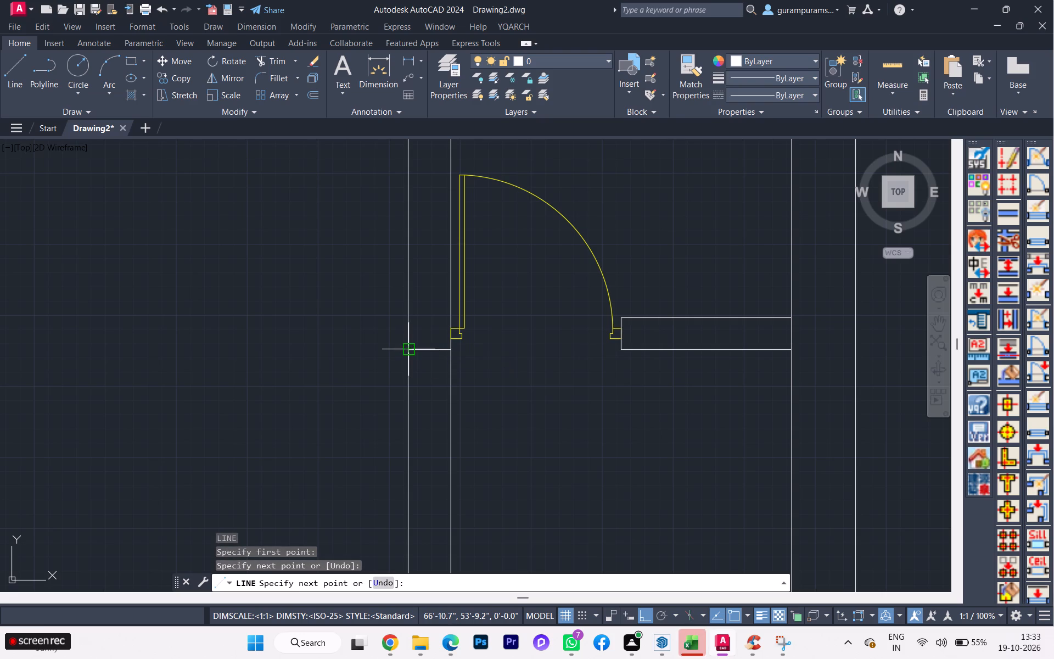
key("space")
Trim both lines of the lower bedroom-toilet partition below the closing line, down to the bottom outer wall.
key("t")
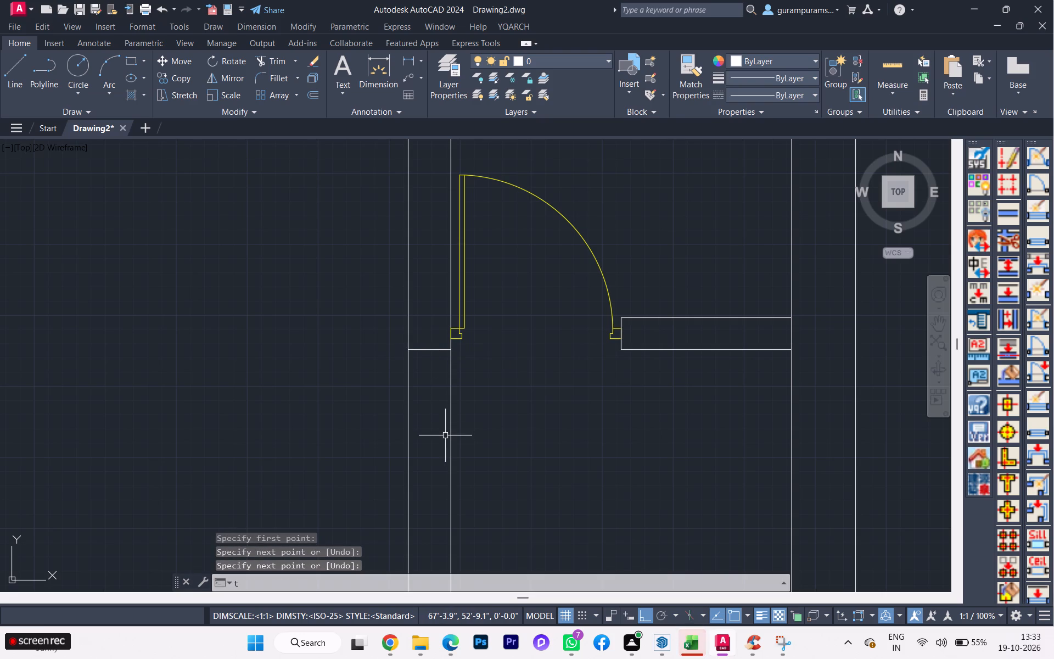
key("r")
key("Return")
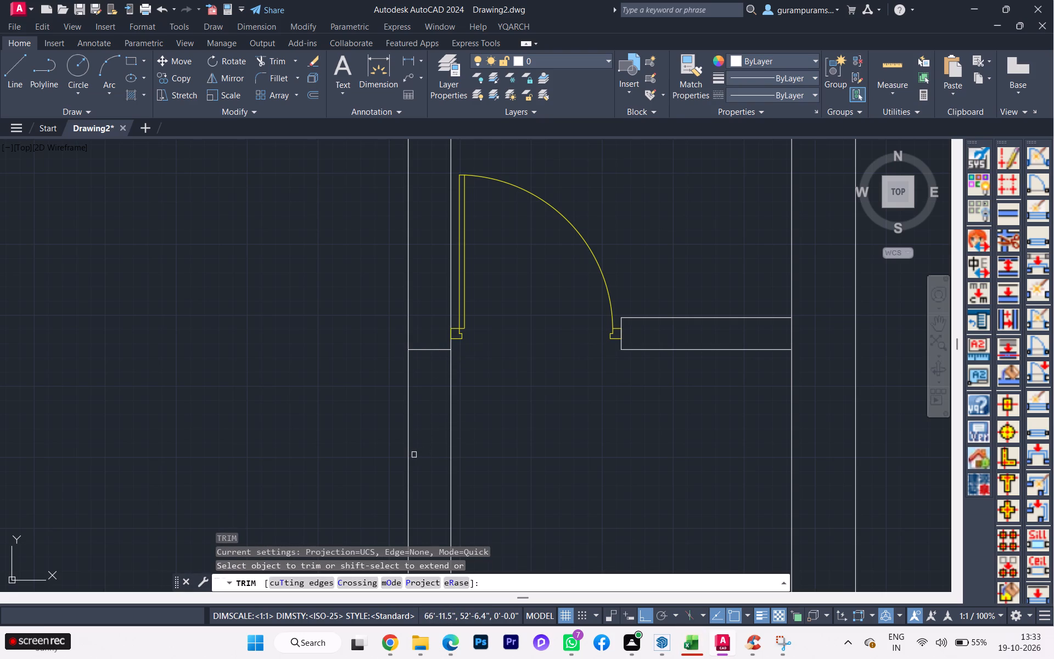
left_click(411, 450)
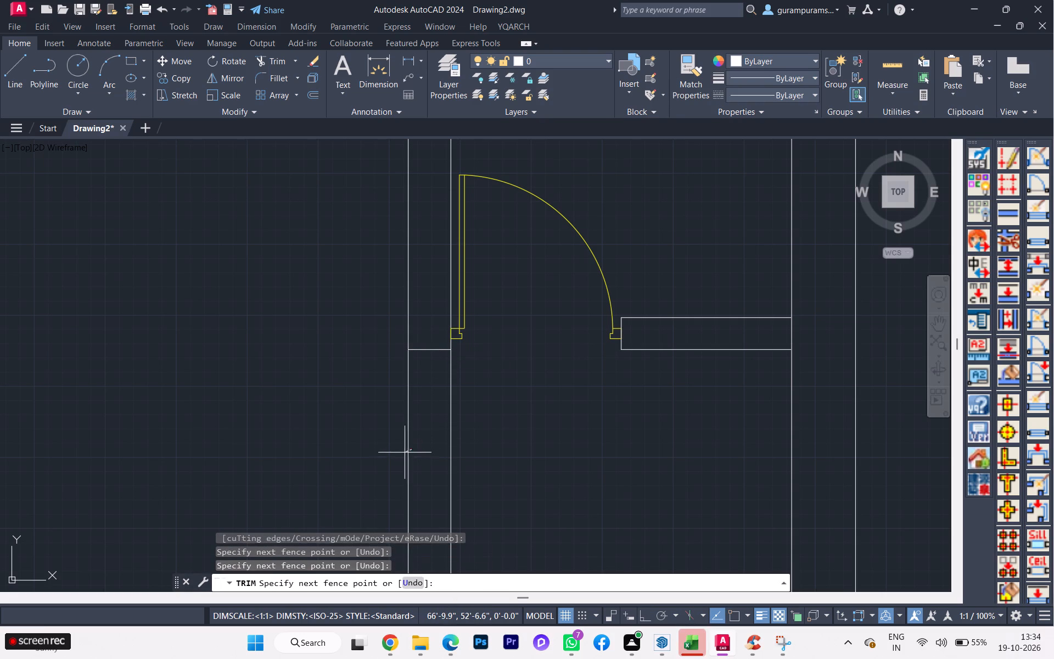
left_click(403, 453)
left_click(449, 423)
scroll(470, 406, "down", 6)
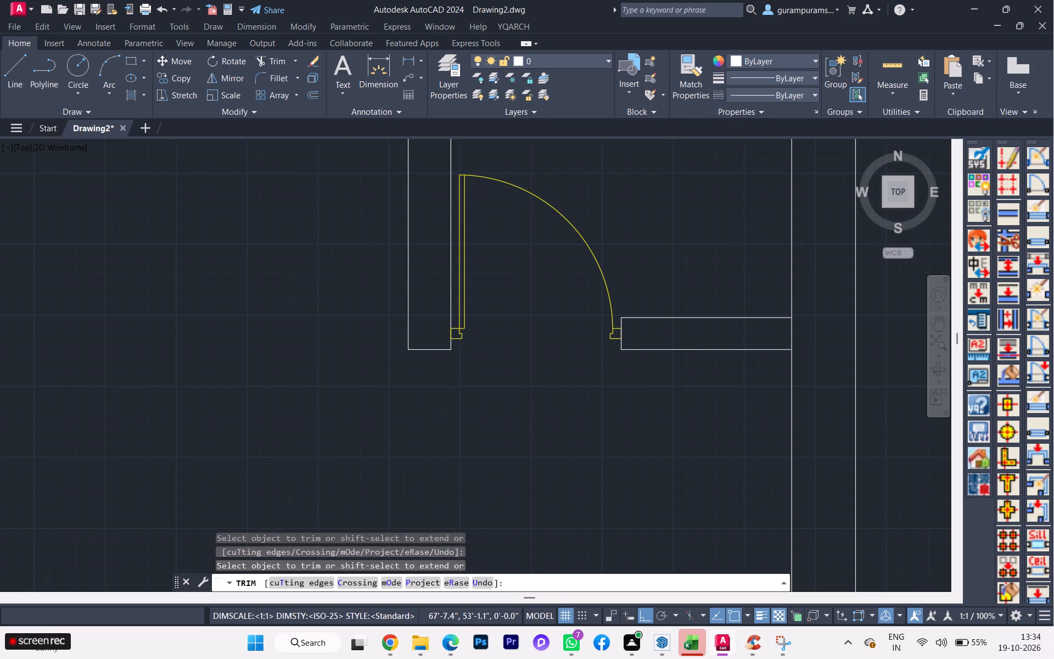
scroll(468, 426, "down", 1)
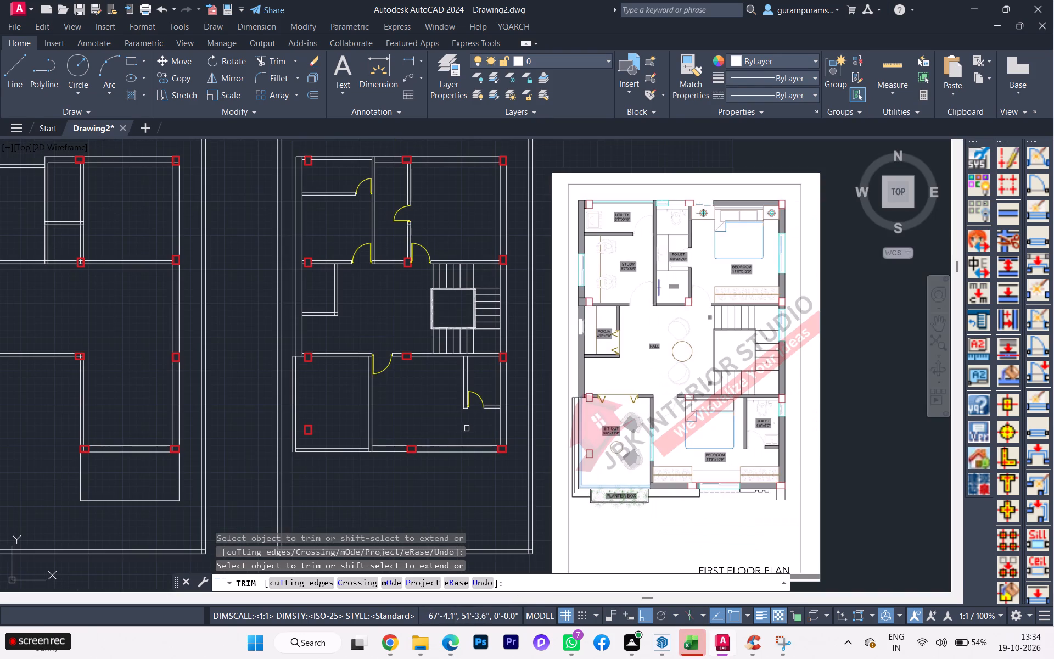
key("Escape")
key("grave")
key("Escape")
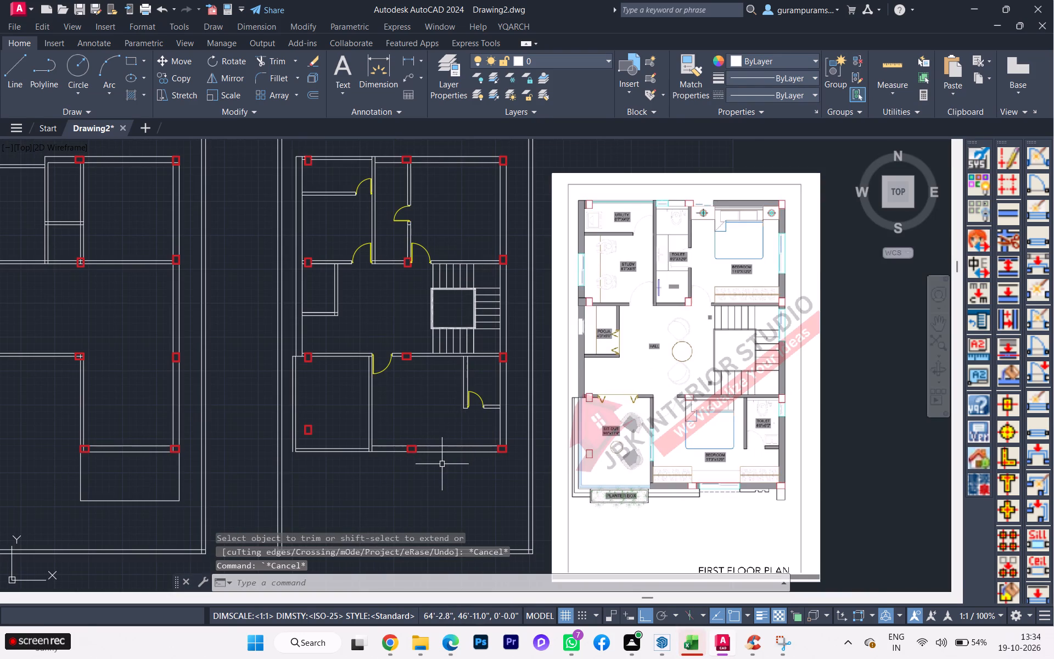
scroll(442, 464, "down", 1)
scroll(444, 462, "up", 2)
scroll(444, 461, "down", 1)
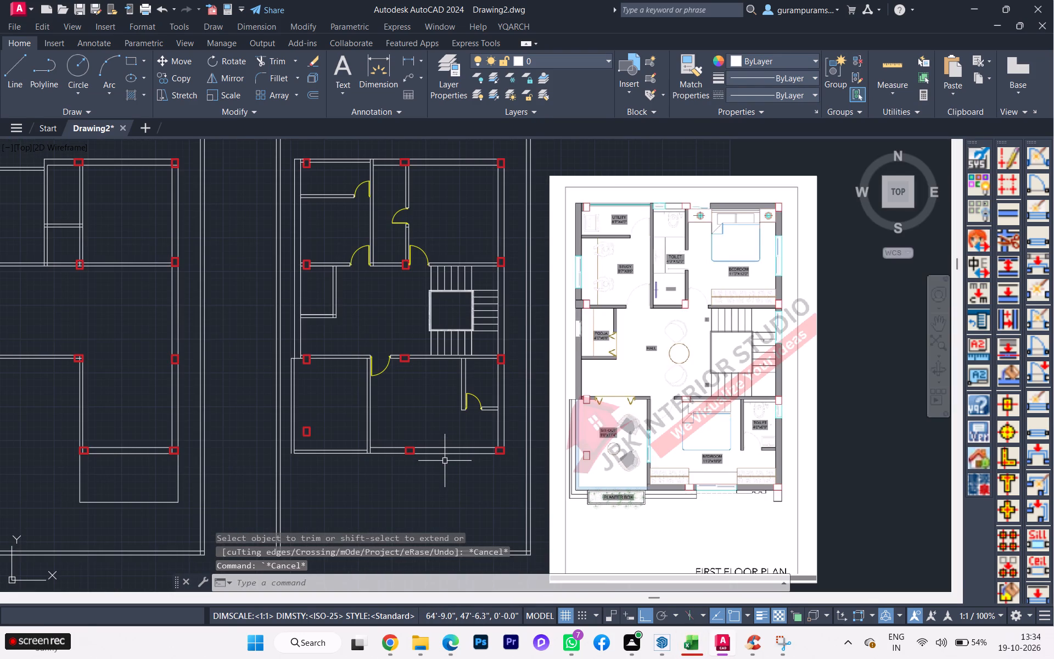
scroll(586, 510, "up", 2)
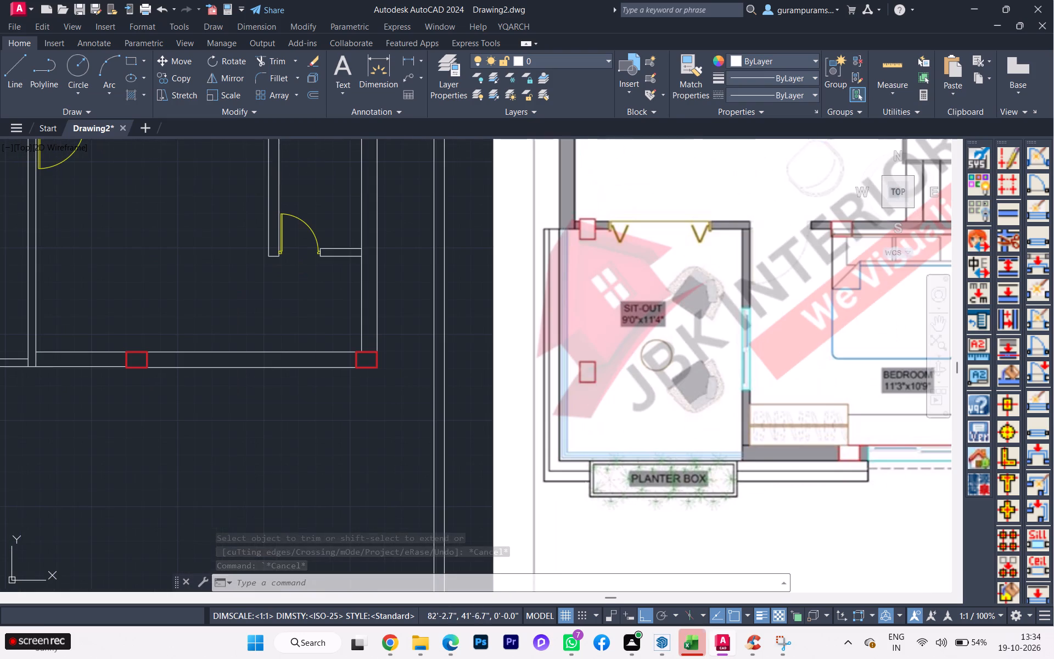
Compare the drawn sit-out, lower bedroom and toilet with the reference first floor plan, including its planter box and front wall projections.
scroll(616, 467, "down", 1)
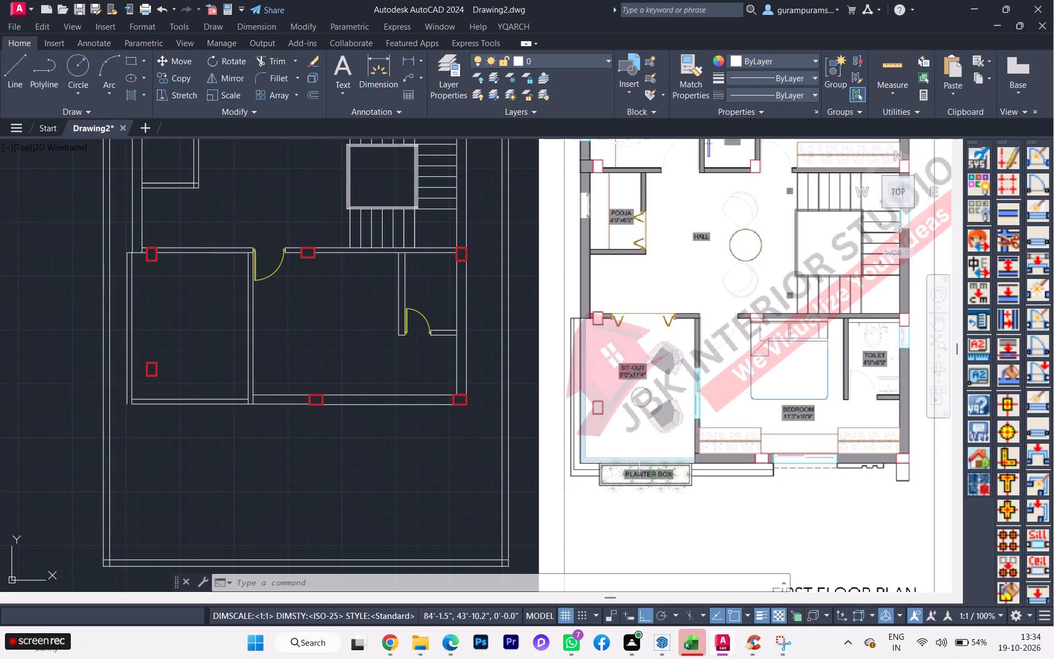
scroll(675, 404, "up", 3)
scroll(691, 399, "down", 2)
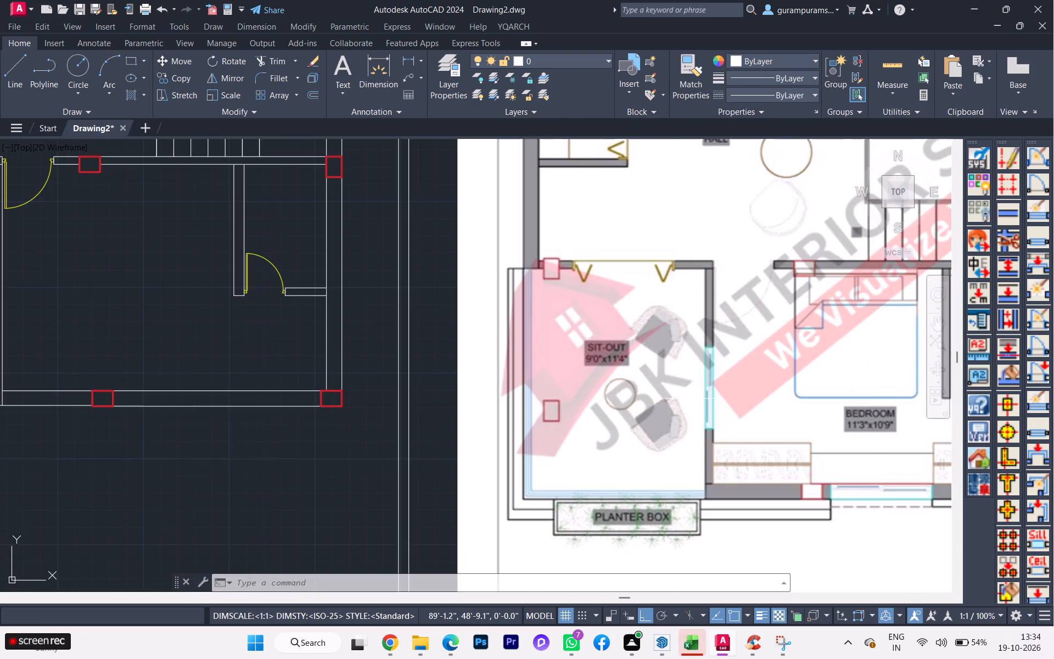
scroll(691, 399, "down", 1)
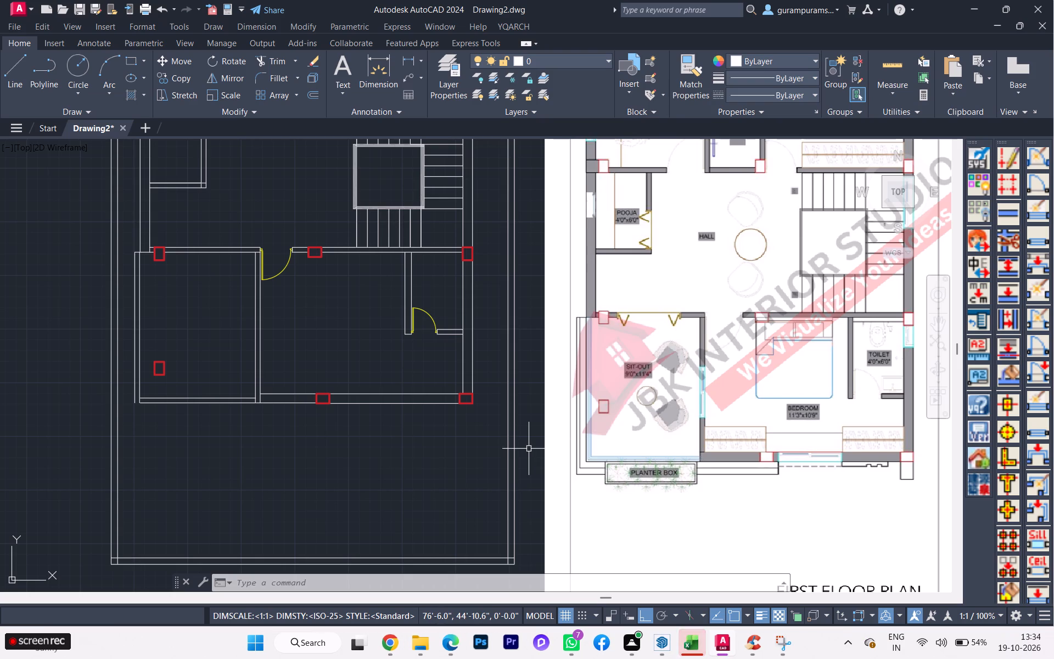
scroll(529, 449, "down", 1)
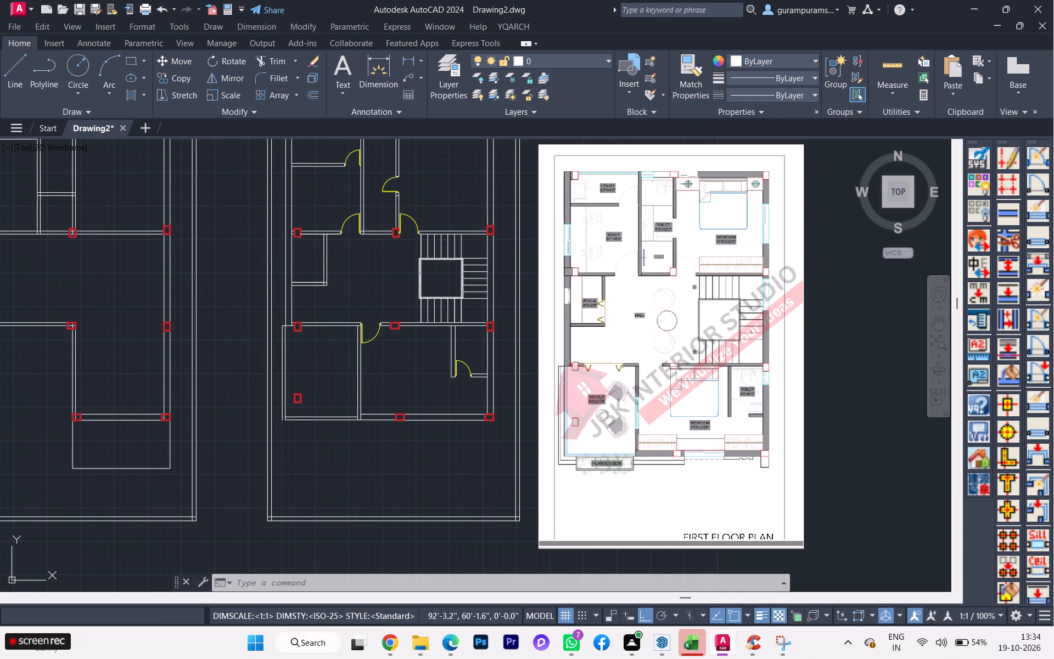
scroll(615, 356, "up", 1)
scroll(792, 216, "down", 1)
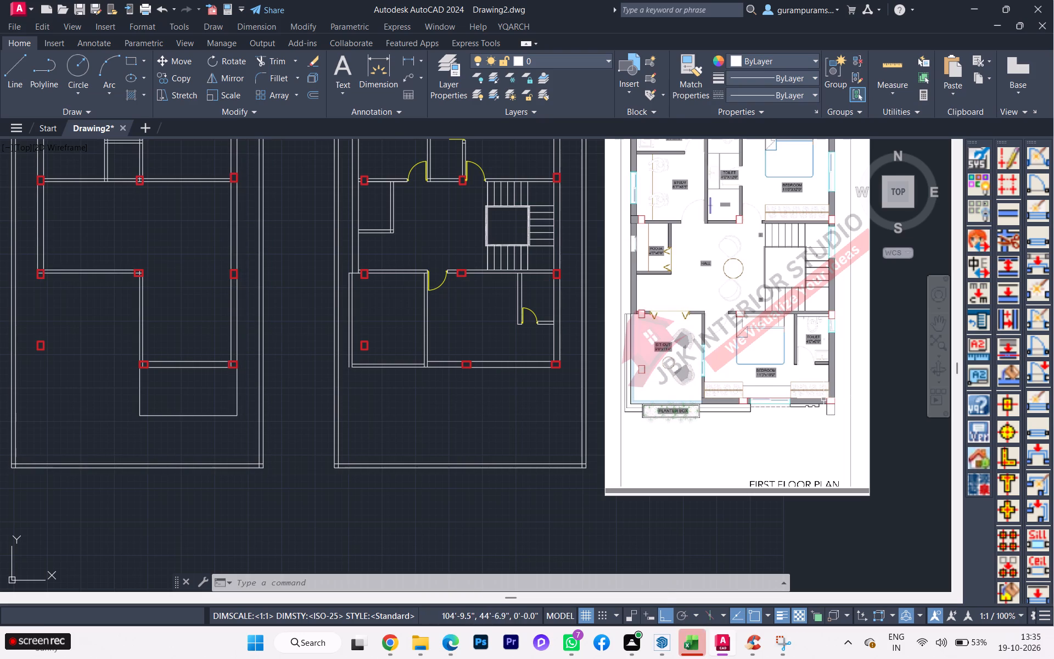
scroll(822, 398, "up", 2)
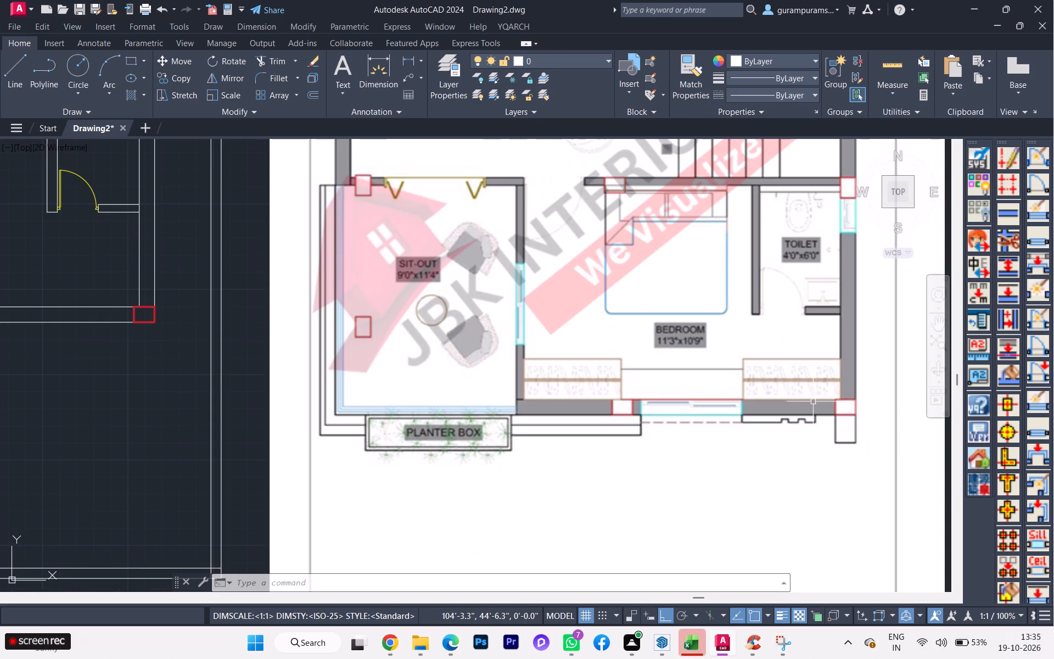
scroll(759, 410, "down", 1)
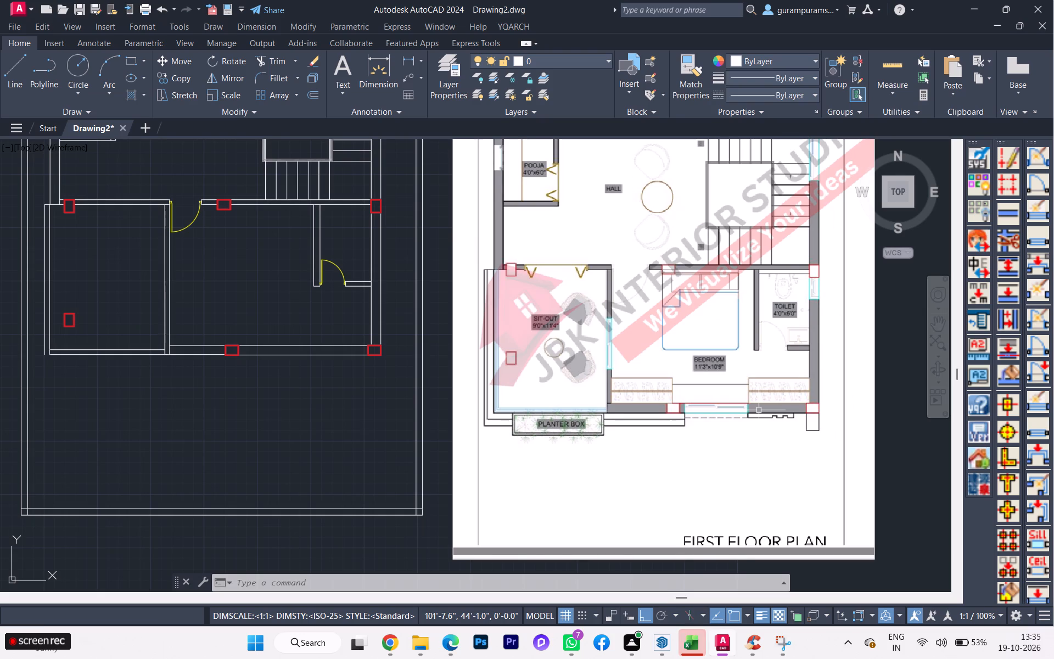
scroll(759, 410, "down", 1)
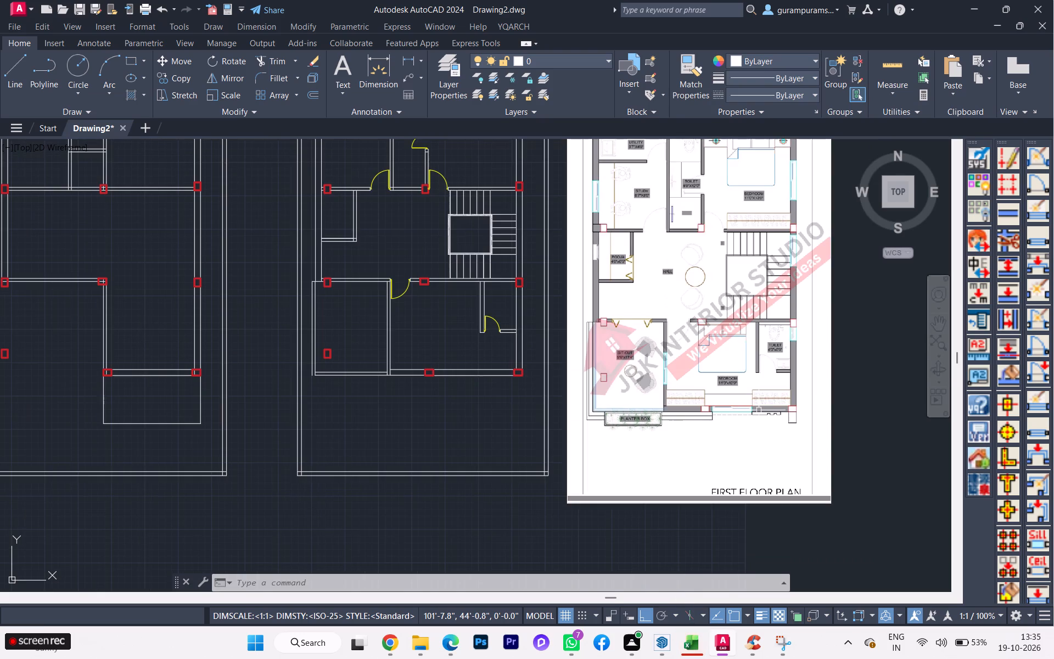
scroll(759, 410, "up", 1)
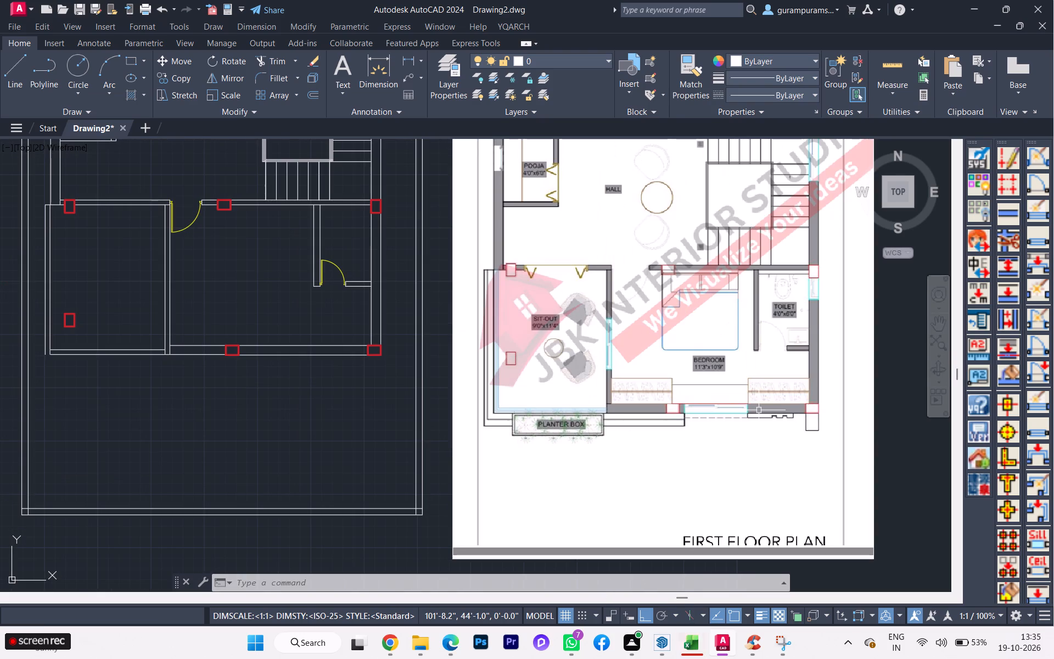
scroll(759, 410, "down", 1)
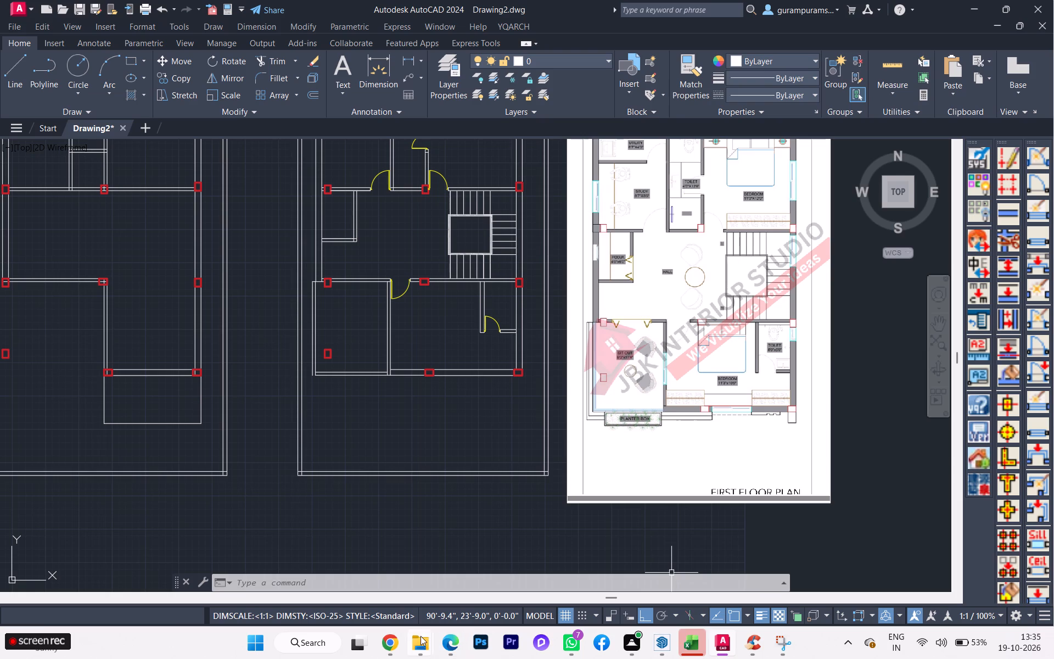
Switch to the SketchUp workbook PDF in Edge and look back through the Exercise 40 floor plans.
left_click(475, 583)
scroll(535, 367, "up", 1)
scroll(535, 367, "down", 1)
scroll(535, 367, "up", 5)
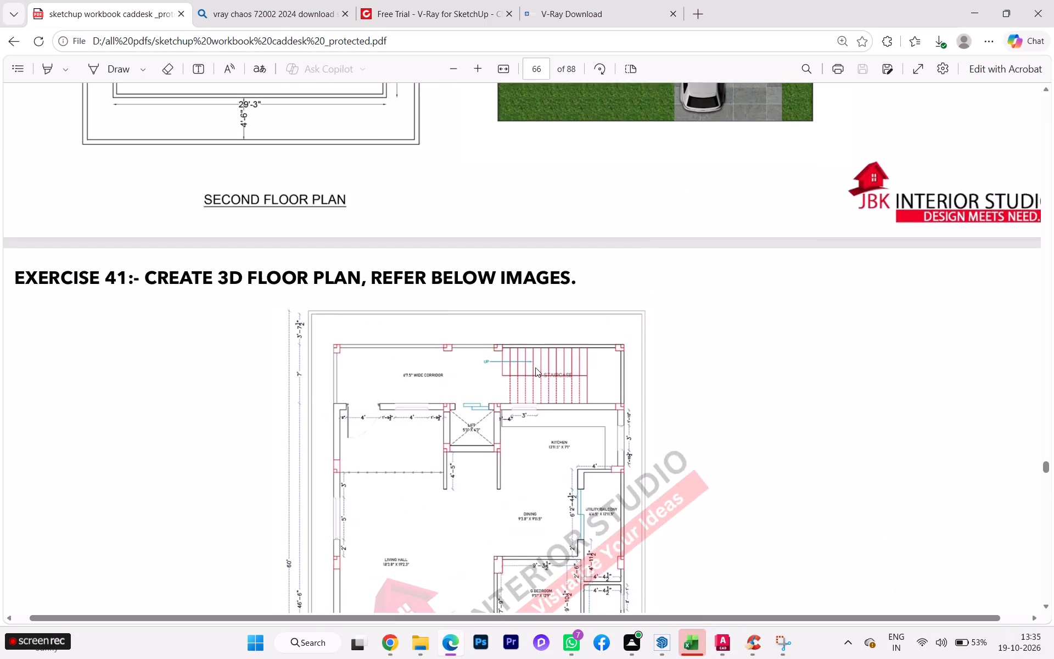
scroll(547, 370, "up", 4)
scroll(554, 386, "down", 1)
scroll(554, 386, "up", 6)
scroll(554, 386, "down", 1)
scroll(554, 386, "up", 17)
scroll(556, 392, "down", 1)
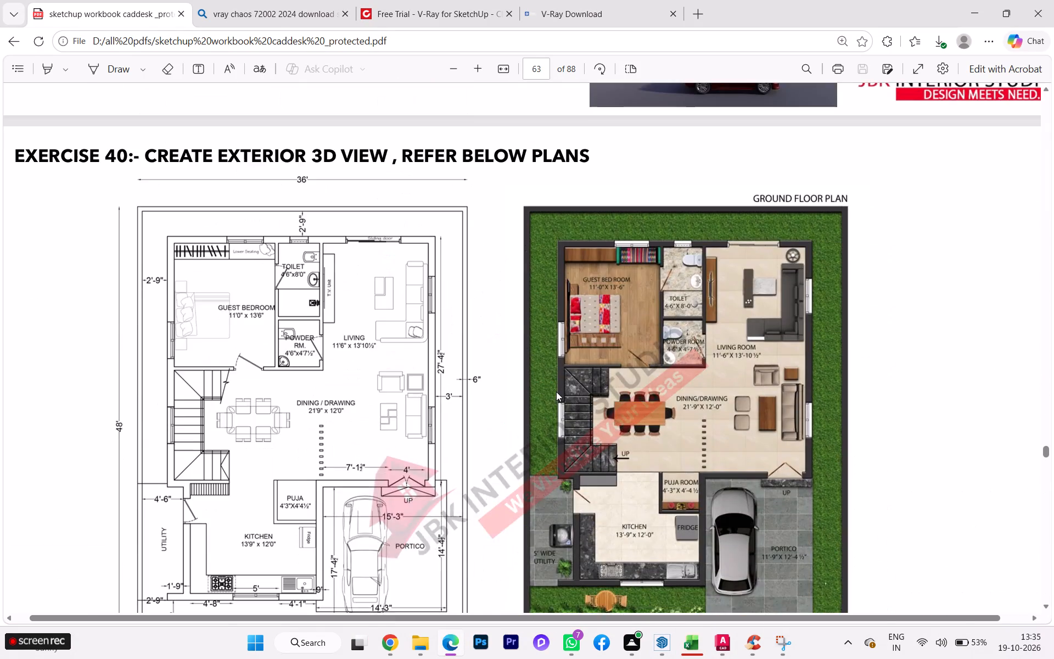
scroll(557, 396, "up", 1)
scroll(557, 396, "down", 3)
scroll(557, 396, "up", 9)
scroll(565, 389, "down", 1)
scroll(565, 392, "up", 4)
scroll(565, 393, "down", 2)
scroll(567, 398, "up", 1)
scroll(567, 398, "down", 2)
scroll(567, 398, "up", 1)
scroll(567, 398, "down", 4)
scroll(571, 399, "up", 3)
scroll(572, 399, "down", 3)
scroll(573, 401, "up", 5)
scroll(574, 401, "down", 14)
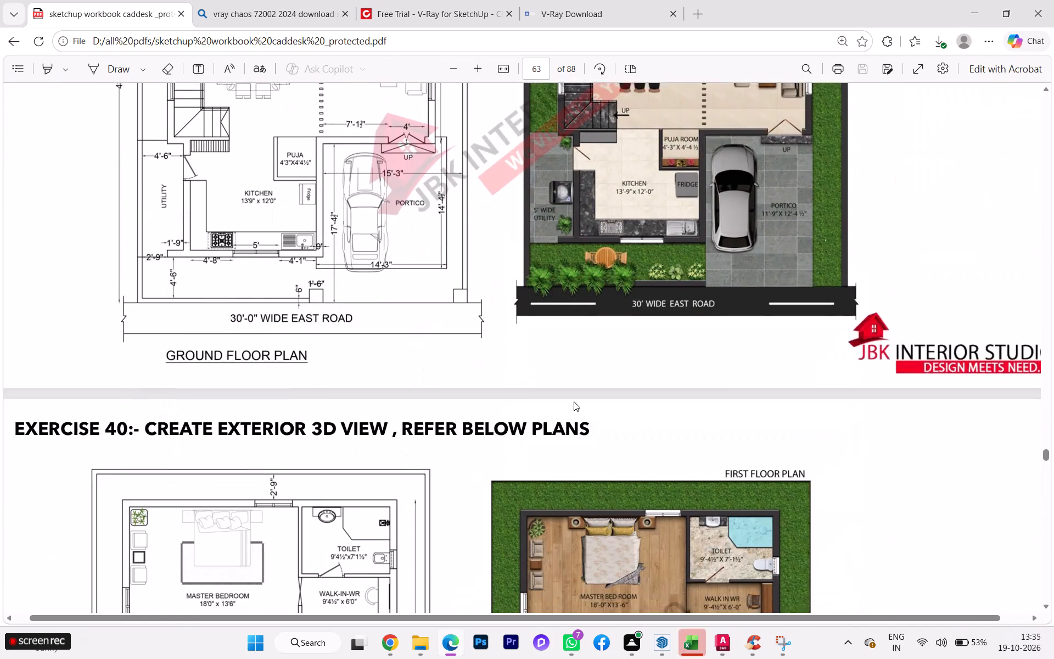
Browse forward through Exercise 41 and the Exercise 42 plans to the Exercise 42 exterior view image on page 72.
scroll(574, 401, "down", 1)
scroll(574, 401, "up", 2)
scroll(574, 401, "down", 8)
scroll(575, 400, "up", 1)
scroll(575, 400, "down", 10)
scroll(576, 400, "up", 4)
scroll(576, 400, "down", 8)
scroll(576, 403, "up", 2)
scroll(576, 403, "down", 4)
scroll(575, 405, "up", 1)
scroll(575, 405, "down", 3)
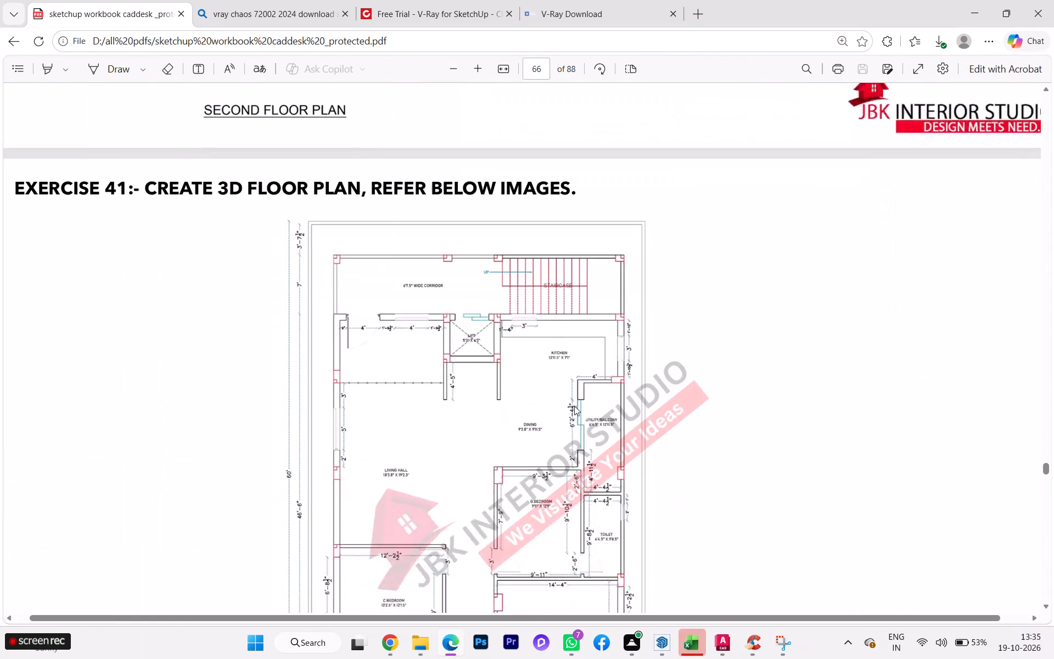
scroll(574, 406, "down", 6)
scroll(574, 406, "up", 1)
scroll(574, 406, "down", 1)
scroll(574, 406, "up", 3)
scroll(574, 406, "down", 2)
scroll(574, 407, "up", 1)
scroll(574, 407, "down", 4)
scroll(574, 407, "up", 2)
scroll(574, 408, "down", 9)
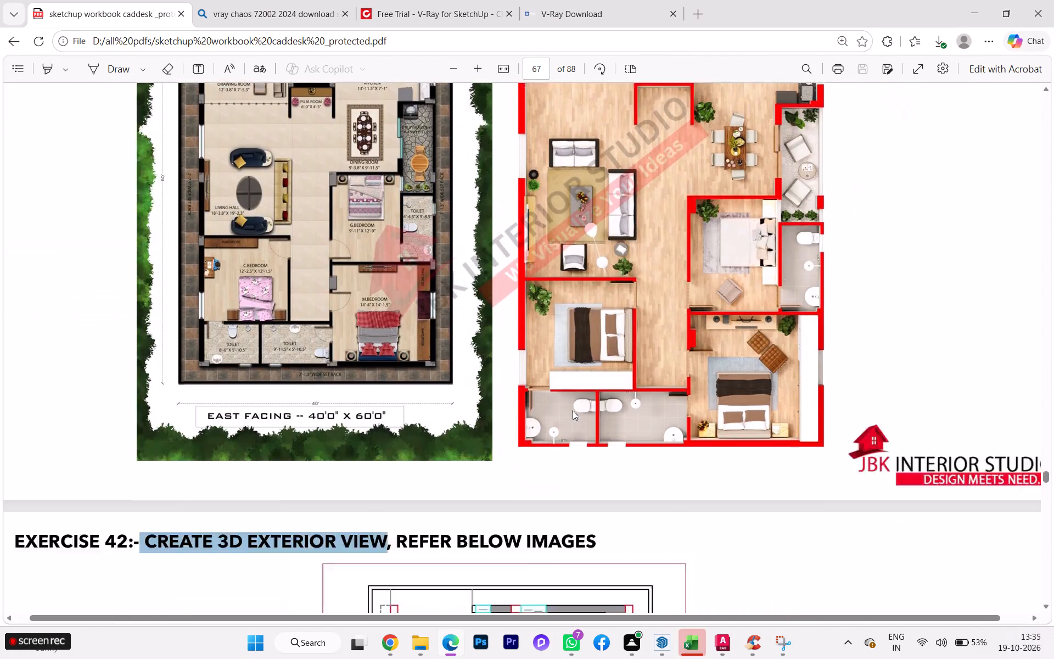
scroll(573, 410, "down", 5)
scroll(573, 410, "up", 1)
scroll(573, 410, "down", 1)
scroll(573, 410, "up", 2)
scroll(573, 412, "down", 15)
scroll(570, 414, "up", 1)
scroll(570, 414, "down", 2)
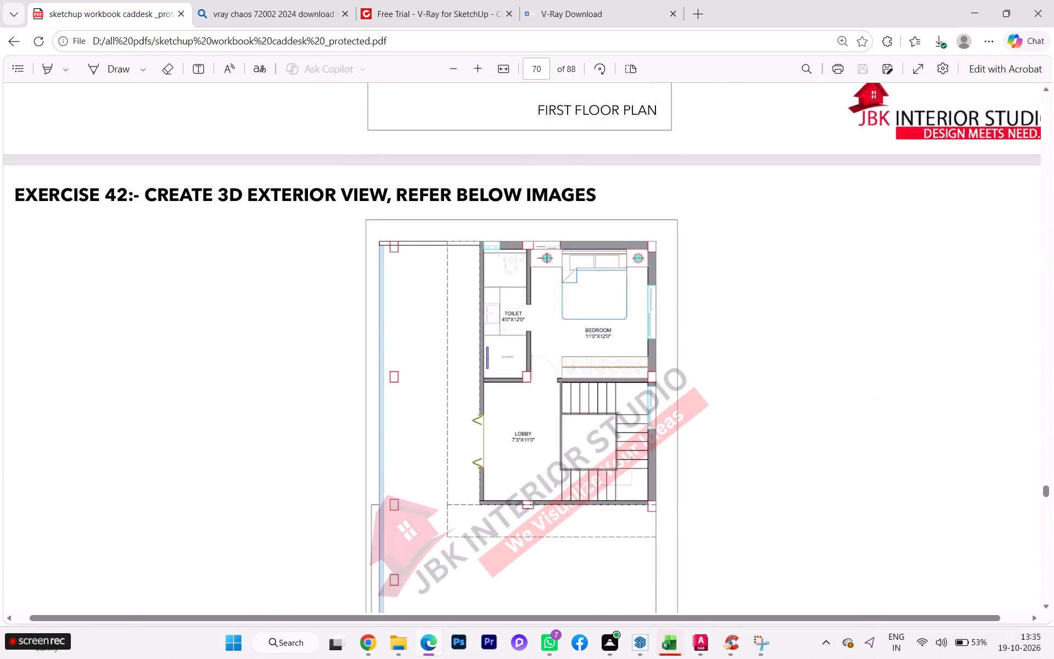
scroll(570, 414, "down", 4)
scroll(570, 414, "up", 1)
scroll(570, 414, "down", 4)
scroll(570, 414, "up", 3)
scroll(570, 414, "down", 2)
scroll(839, 461, "down", 1)
scroll(839, 461, "up", 2)
scroll(839, 461, "down", 7)
scroll(840, 460, "up", 1)
scroll(840, 460, "down", 3)
scroll(721, 450, "down", 4)
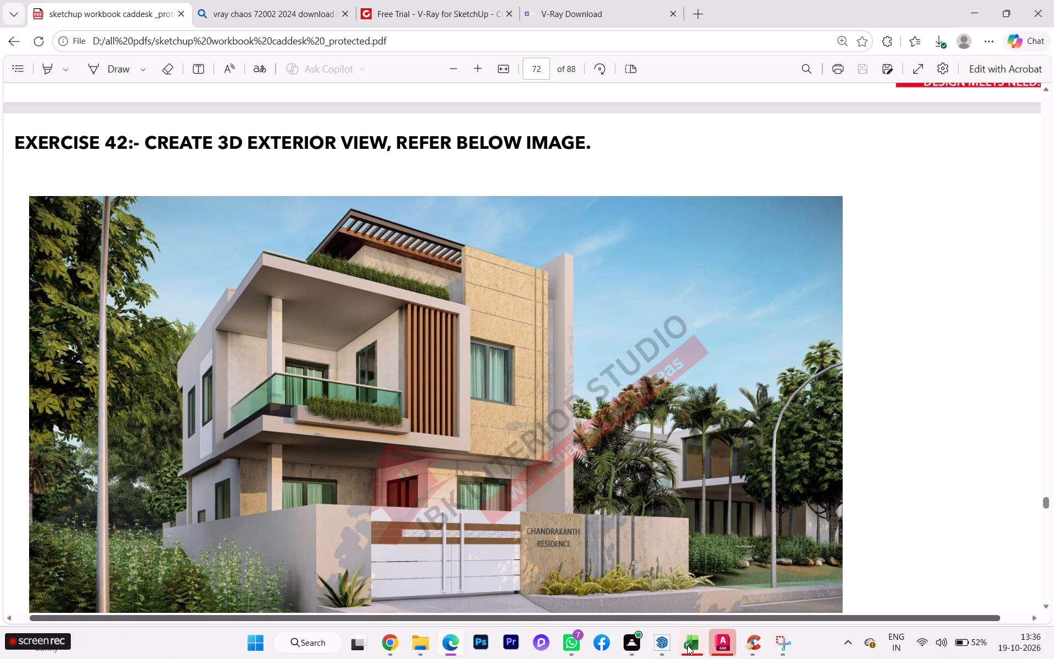
Switch back to AutoCAD and compare the drawn first floor plan with the reference plan's front side.
left_click(716, 586)
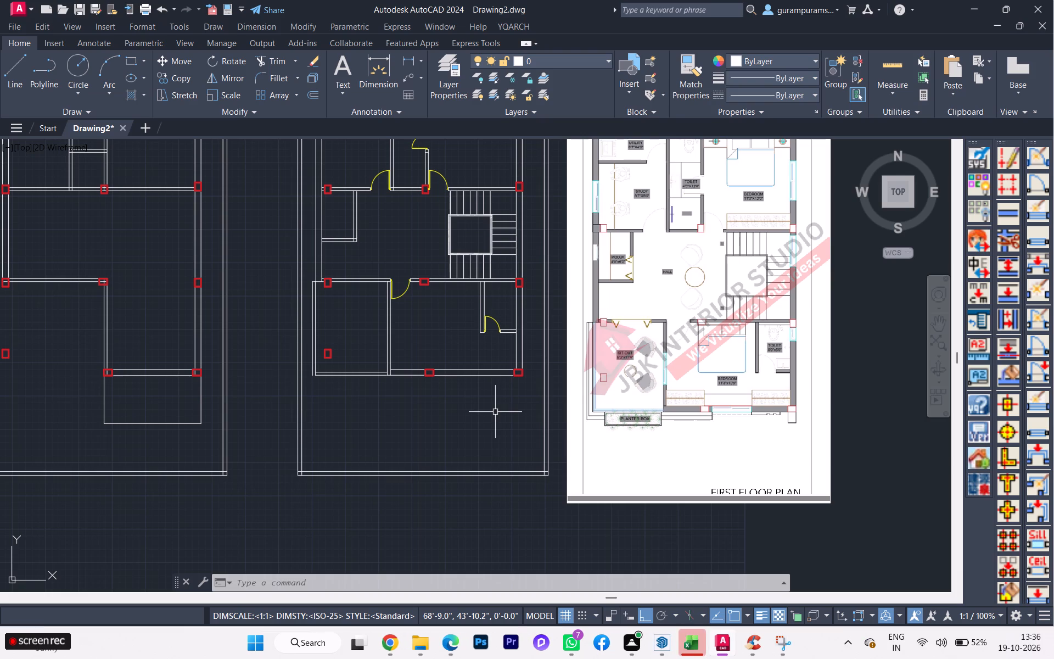
scroll(796, 390, "up", 1)
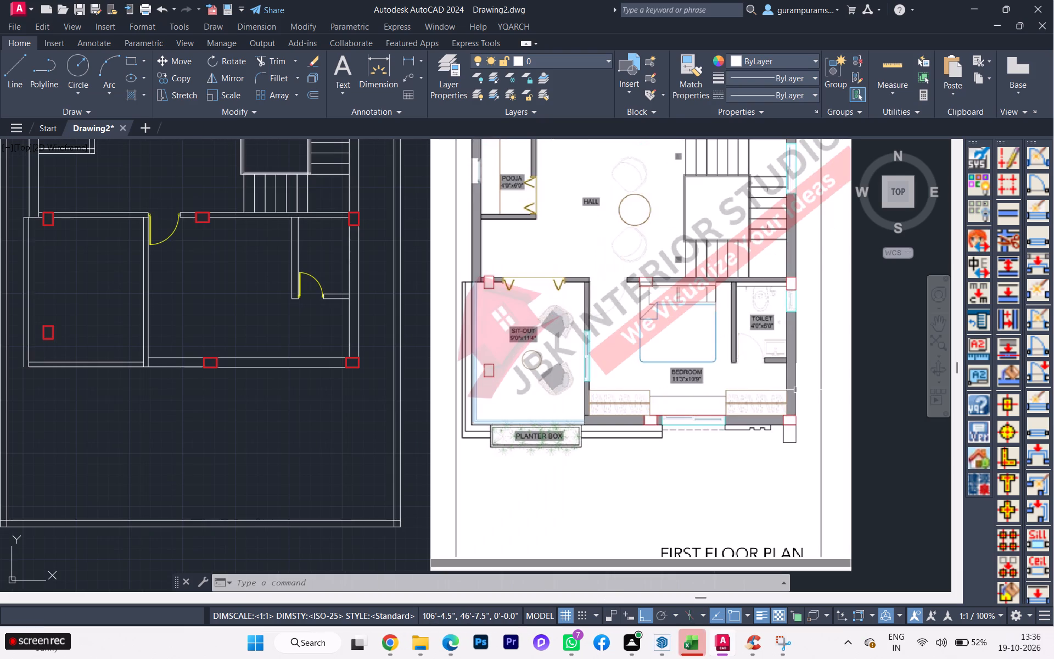
scroll(796, 390, "down", 2)
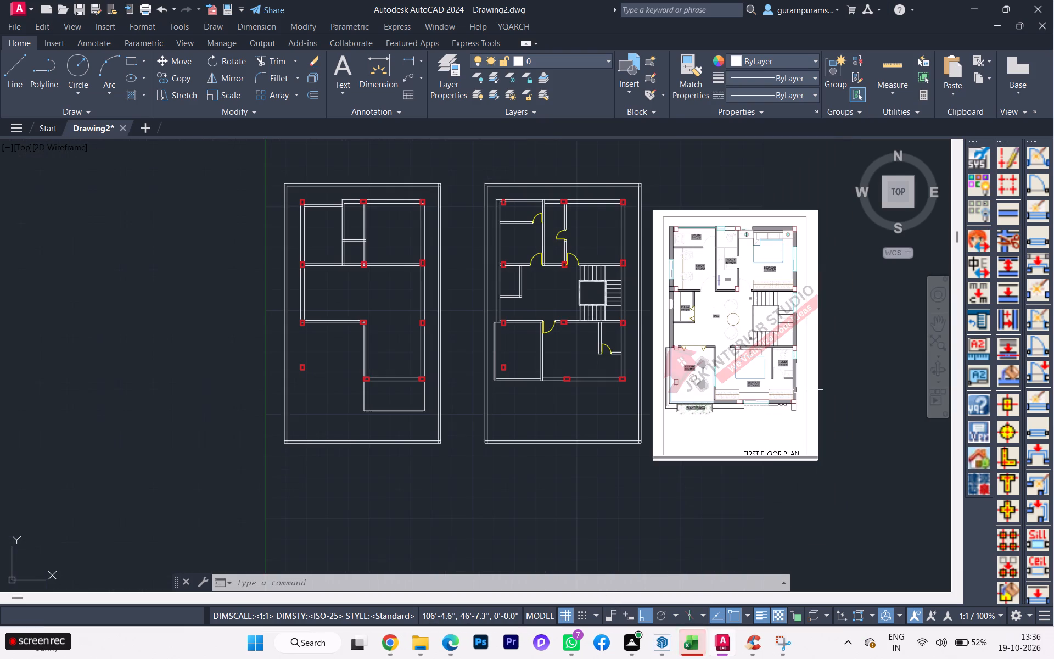
scroll(796, 390, "up", 1)
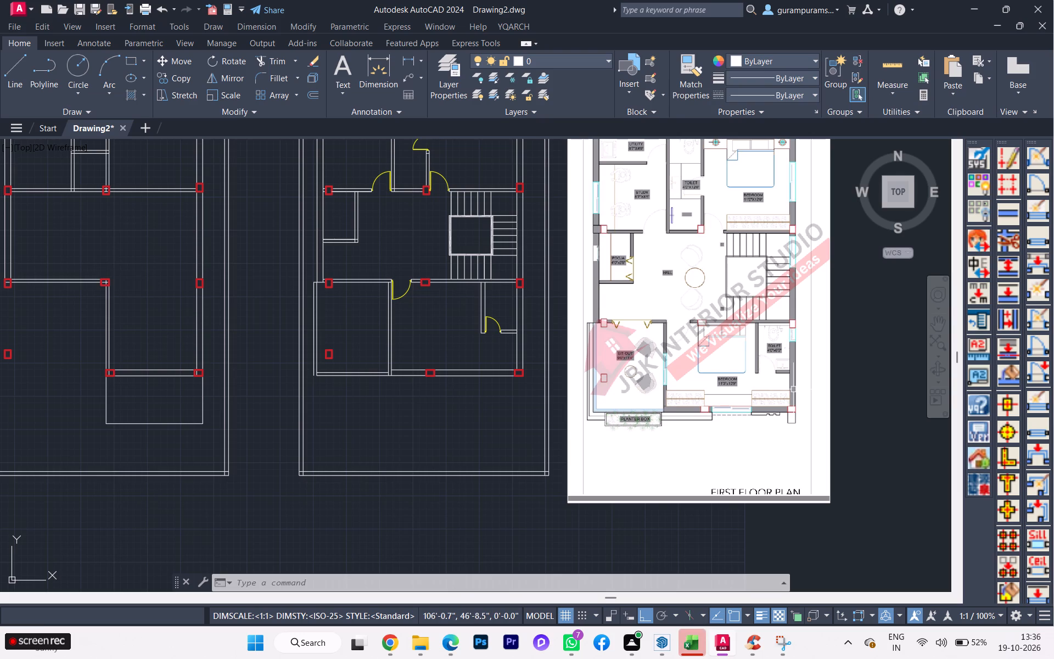
scroll(792, 395, "down", 1)
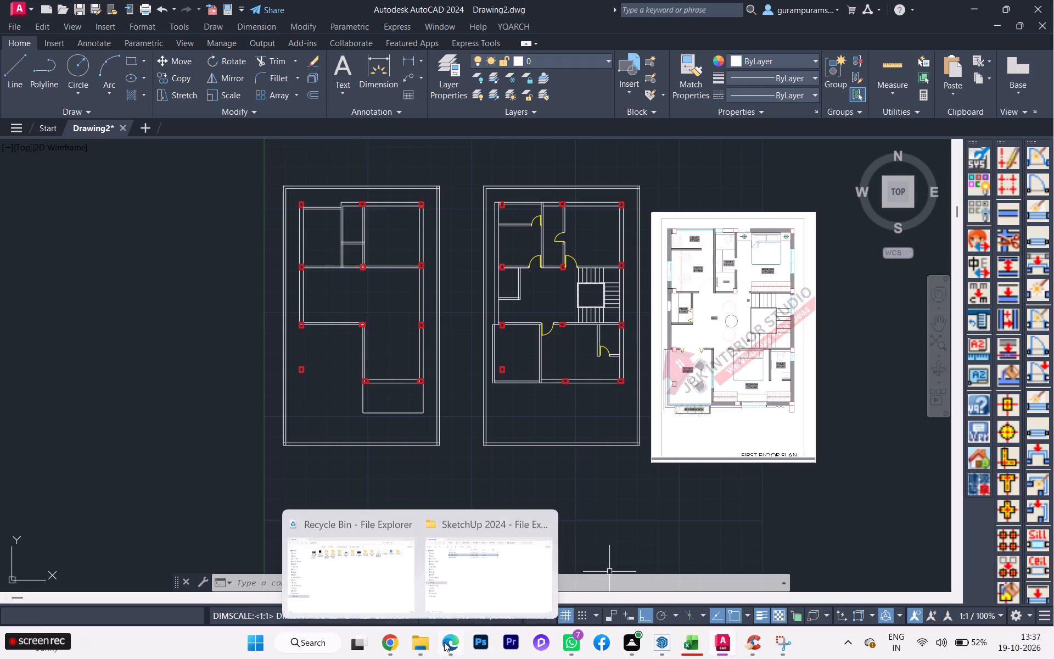
Switch to the workbook PDF in Edge and study Exercise 42's front elevation, second floor plan and exterior view image.
left_click(450, 568)
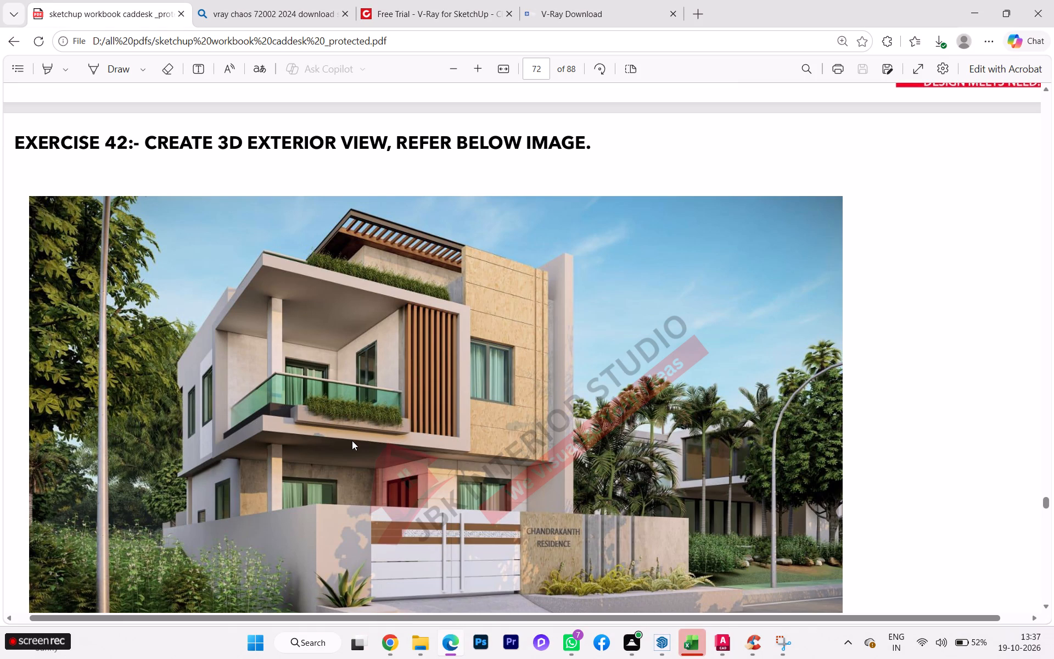
scroll(418, 418, "down", 1)
scroll(420, 418, "up", 5)
scroll(430, 415, "down", 1)
scroll(430, 414, "up", 2)
scroll(546, 418, "up", 4)
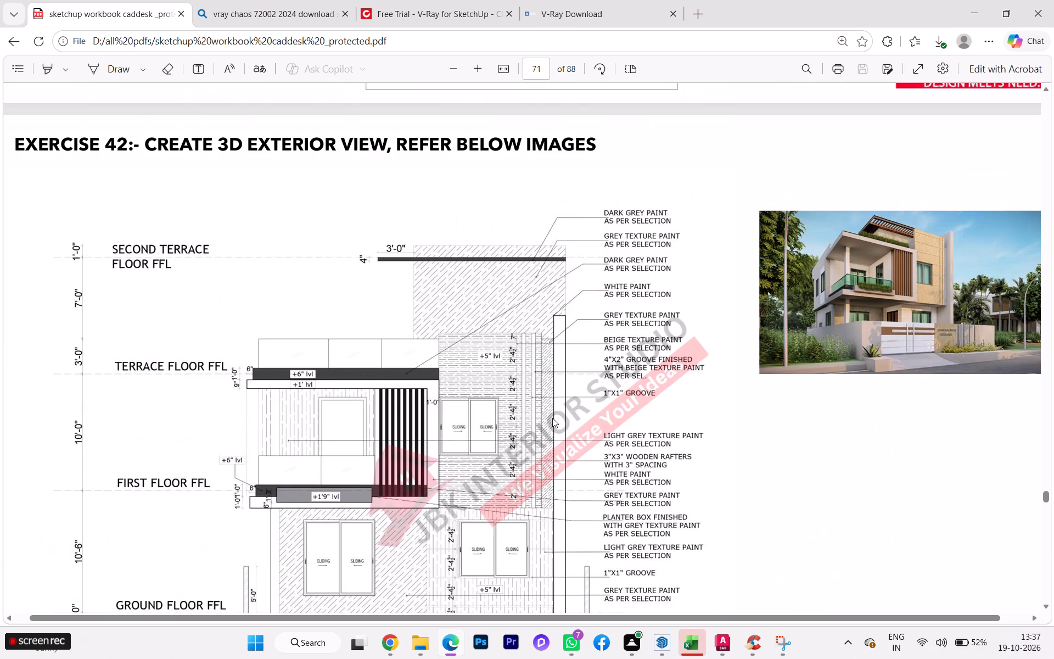
scroll(832, 381, "up", 1)
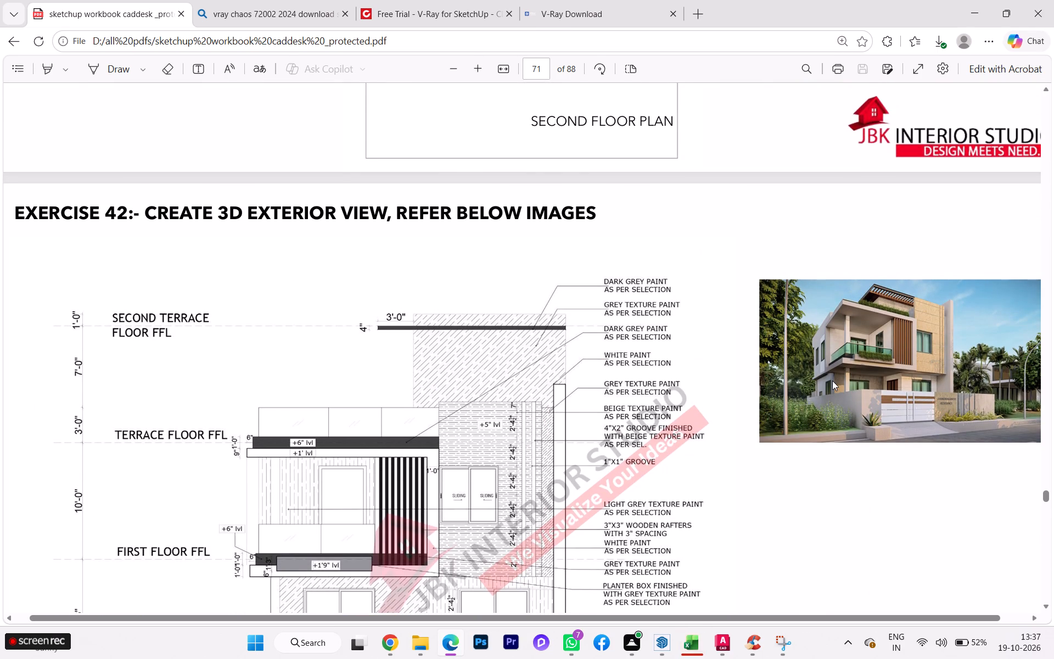
scroll(830, 383, "up", 2)
scroll(830, 383, "down", 1)
scroll(830, 383, "up", 2)
scroll(828, 381, "down", 1)
scroll(828, 381, "up", 1)
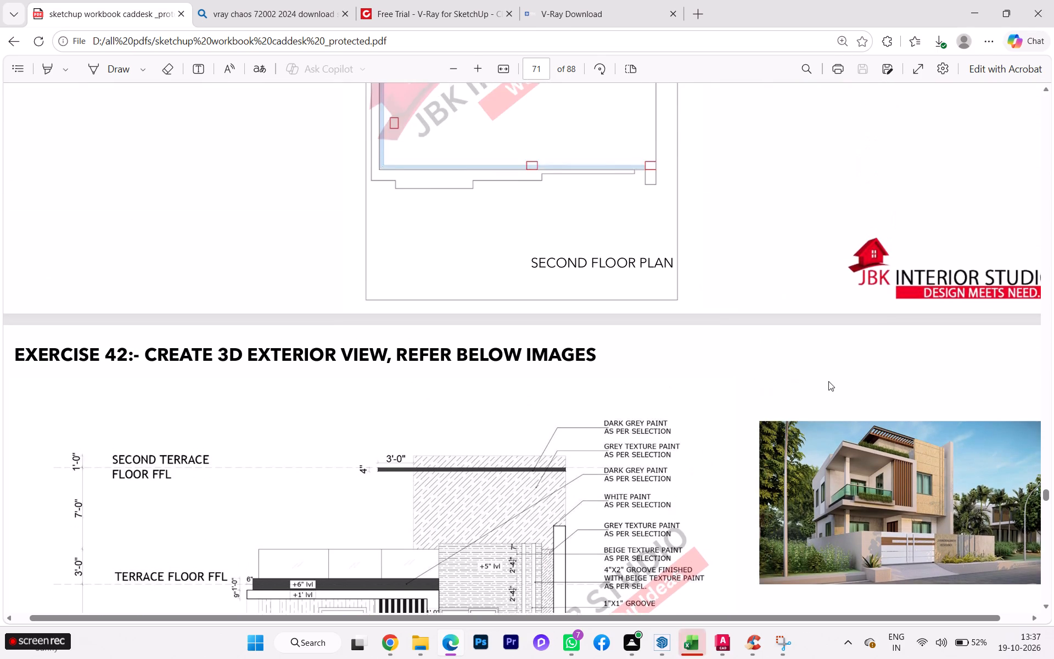
scroll(828, 381, "up", 1)
scroll(828, 381, "down", 1)
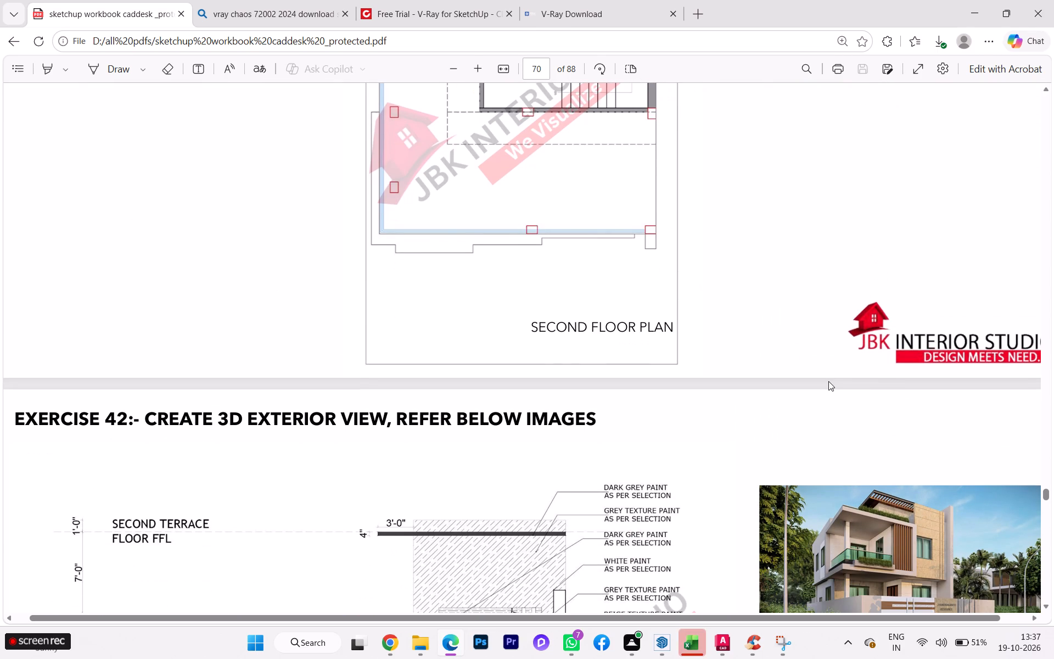
scroll(828, 381, "up", 5)
scroll(828, 381, "down", 5)
scroll(828, 381, "up", 9)
scroll(828, 381, "down", 3)
scroll(828, 381, "up", 1)
scroll(828, 381, "down", 1)
scroll(828, 381, "up", 3)
scroll(828, 381, "down", 8)
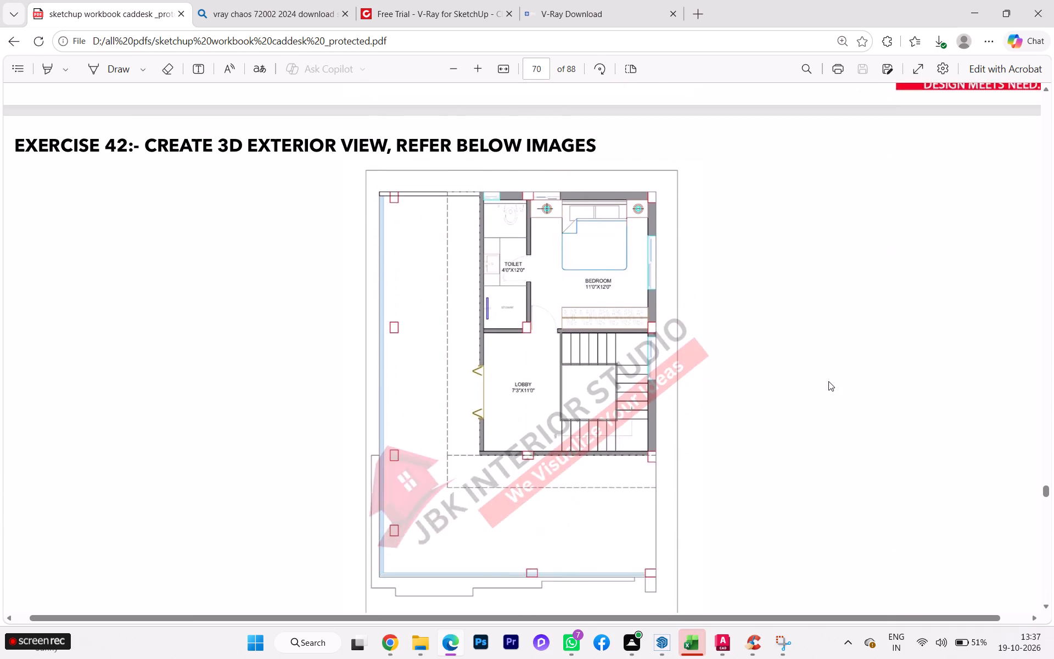
scroll(828, 381, "down", 6)
scroll(828, 381, "up", 1)
scroll(828, 381, "down", 7)
scroll(828, 381, "up", 1)
scroll(828, 381, "down", 2)
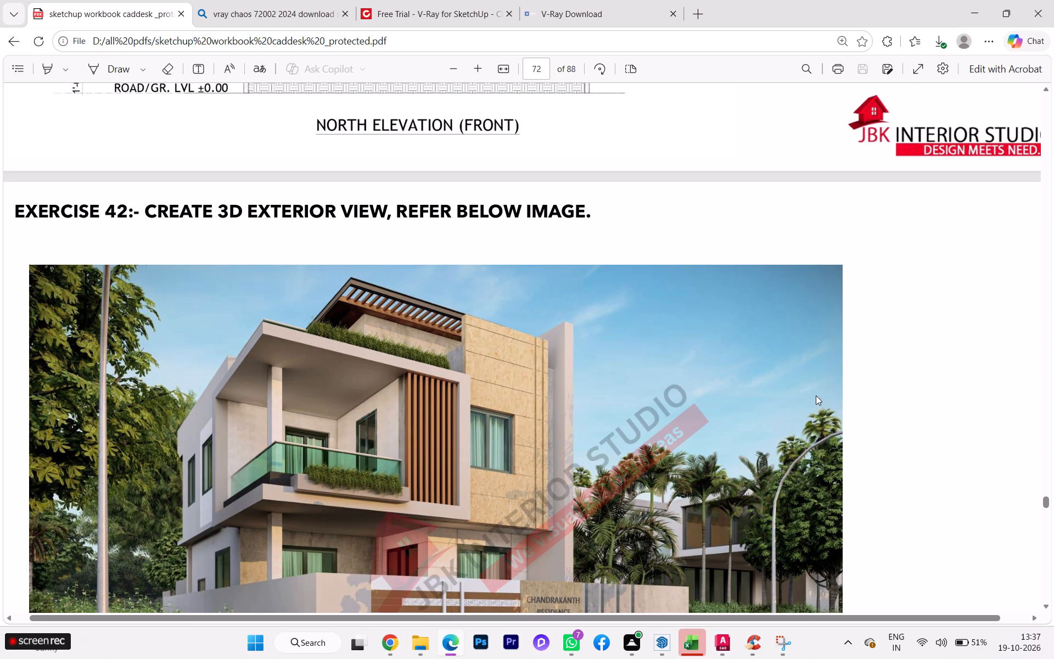
scroll(808, 384, "down", 1)
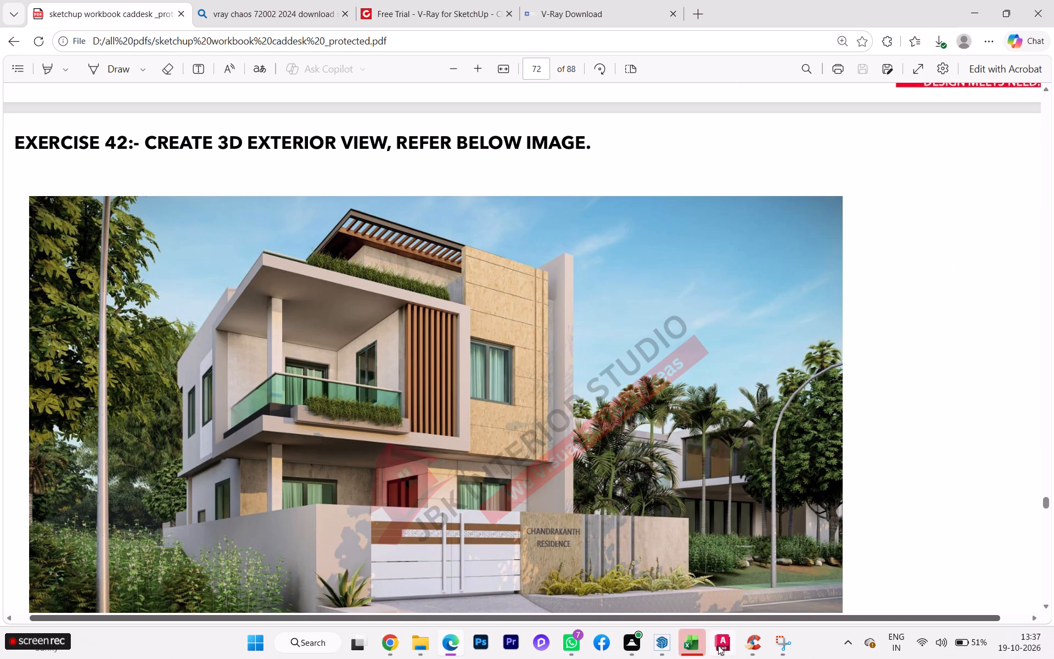
Switch back to AutoCAD and examine the reference plan's sit-out, planter box and bedroom front wall against the drawn first floor.
left_click(711, 555)
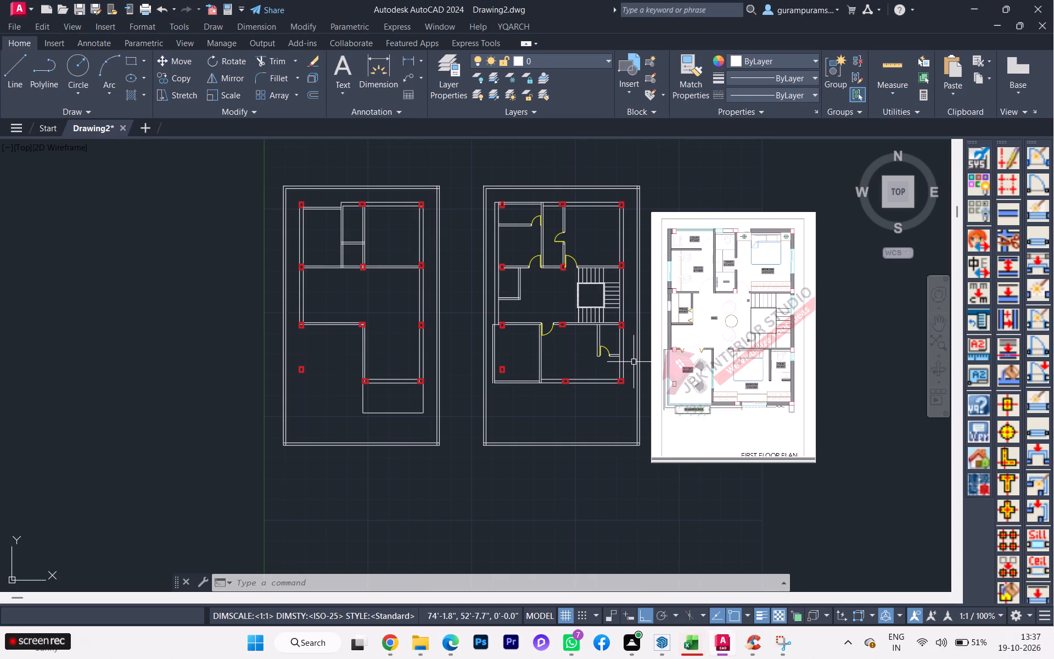
scroll(717, 359, "up", 1)
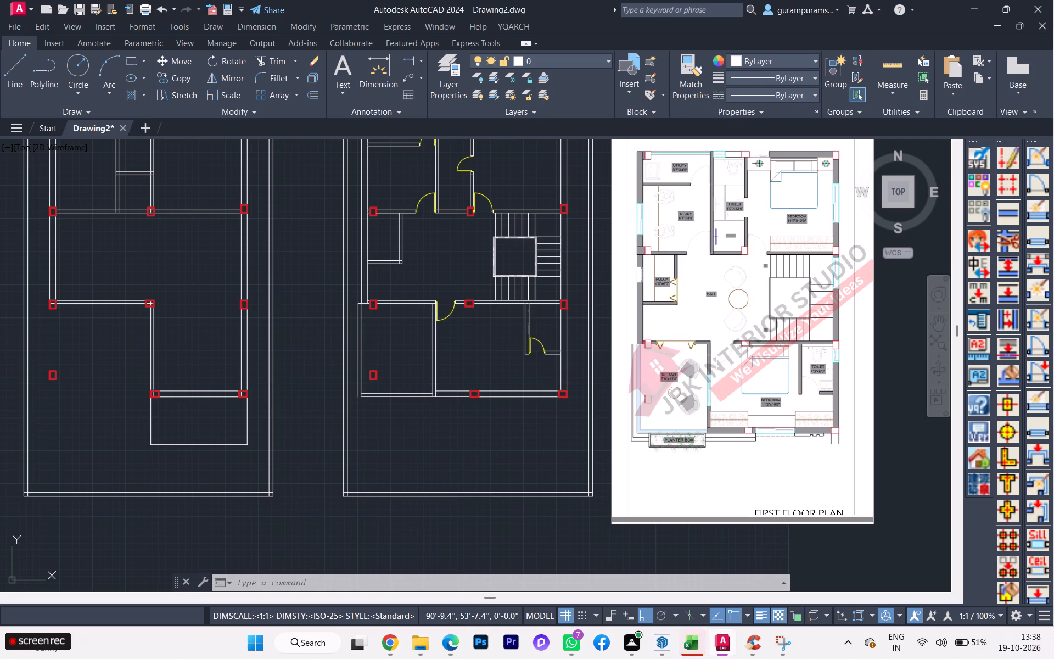
scroll(804, 411, "up", 3)
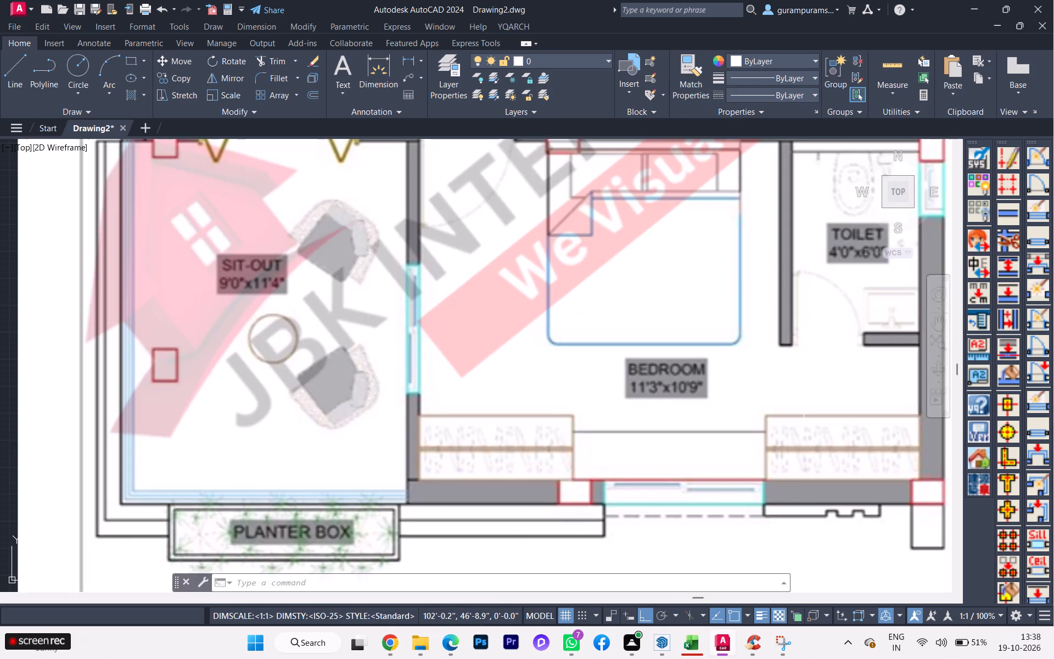
scroll(804, 411, "down", 2)
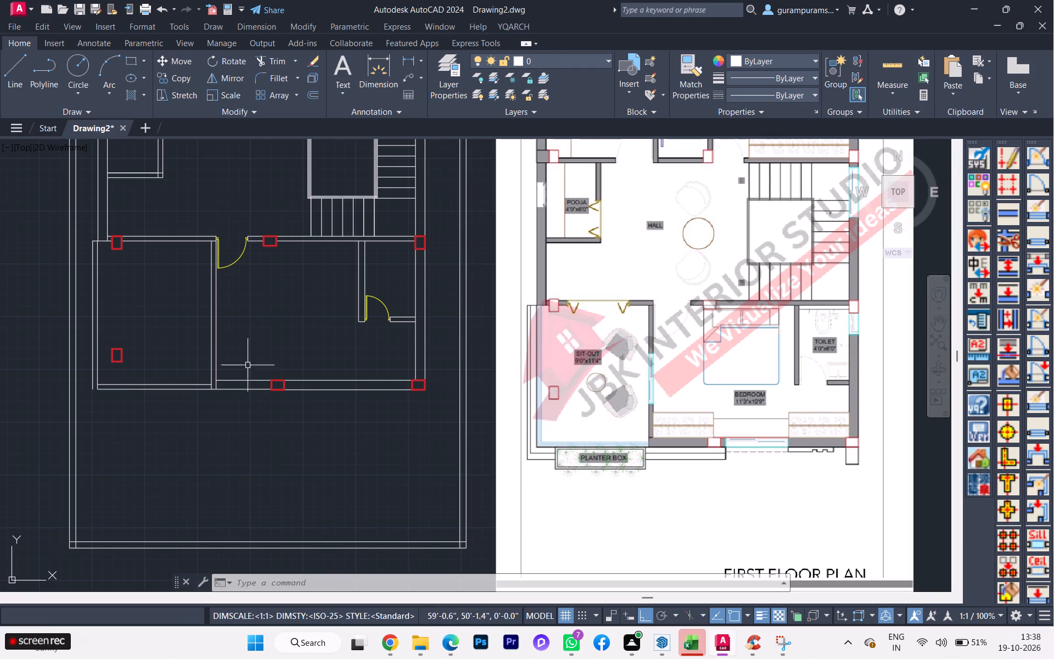
scroll(260, 371, "down", 3)
scroll(197, 249, "up", 1)
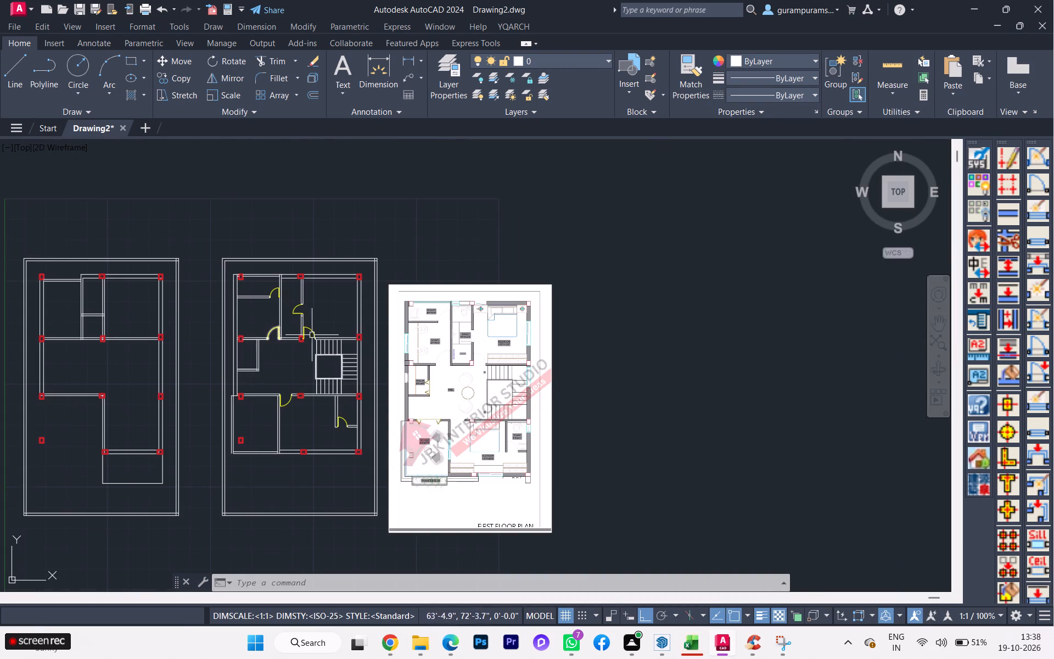
Compare the drawn first floor plan with the reference plan, focusing on the utility, study, toilet and rear bedroom.
scroll(416, 354, "up", 1)
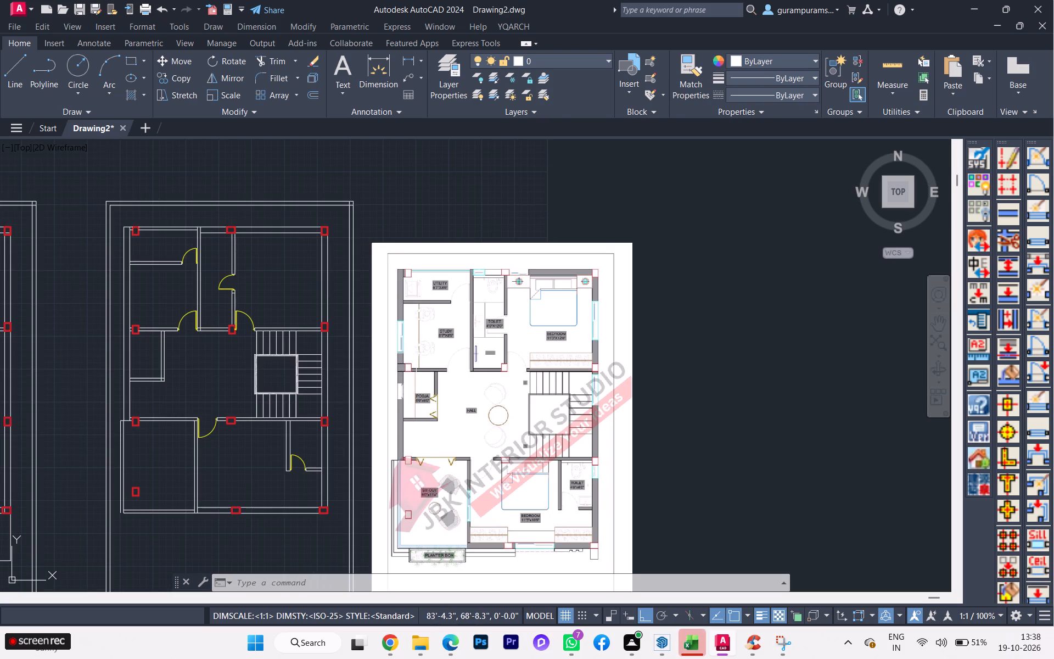
scroll(428, 354, "down", 1)
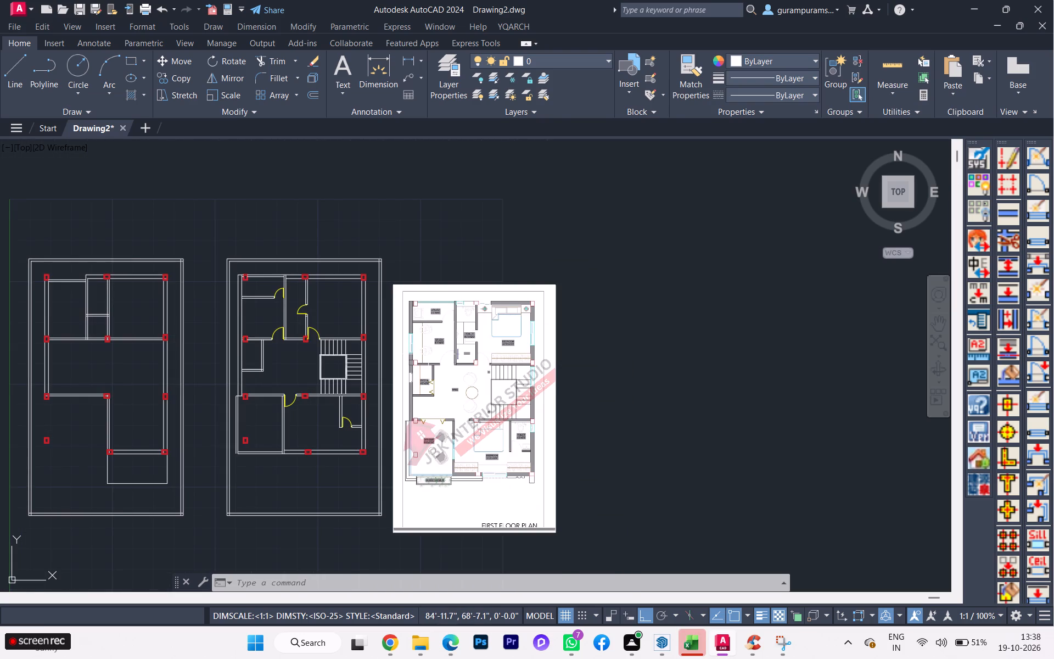
scroll(425, 356, "up", 1)
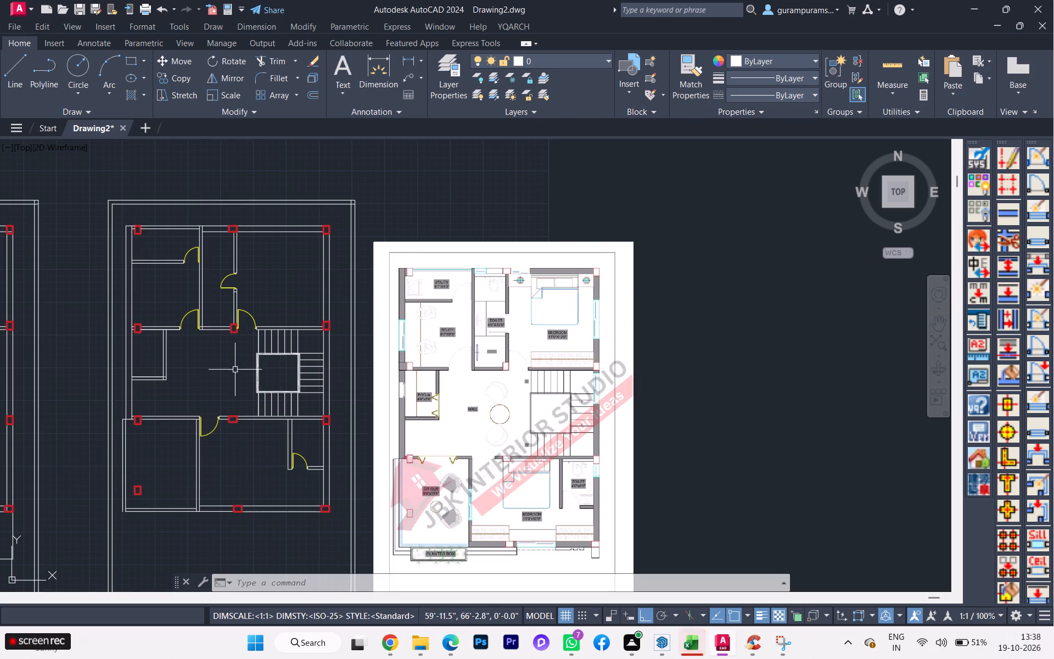
scroll(360, 377, "down", 1)
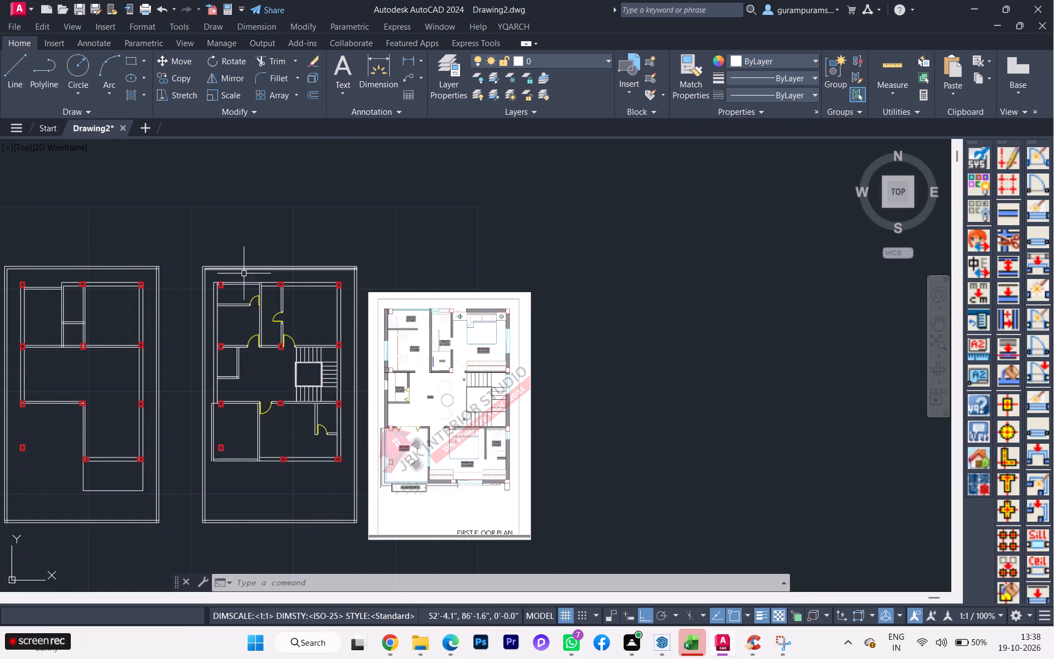
scroll(243, 287, "up", 2)
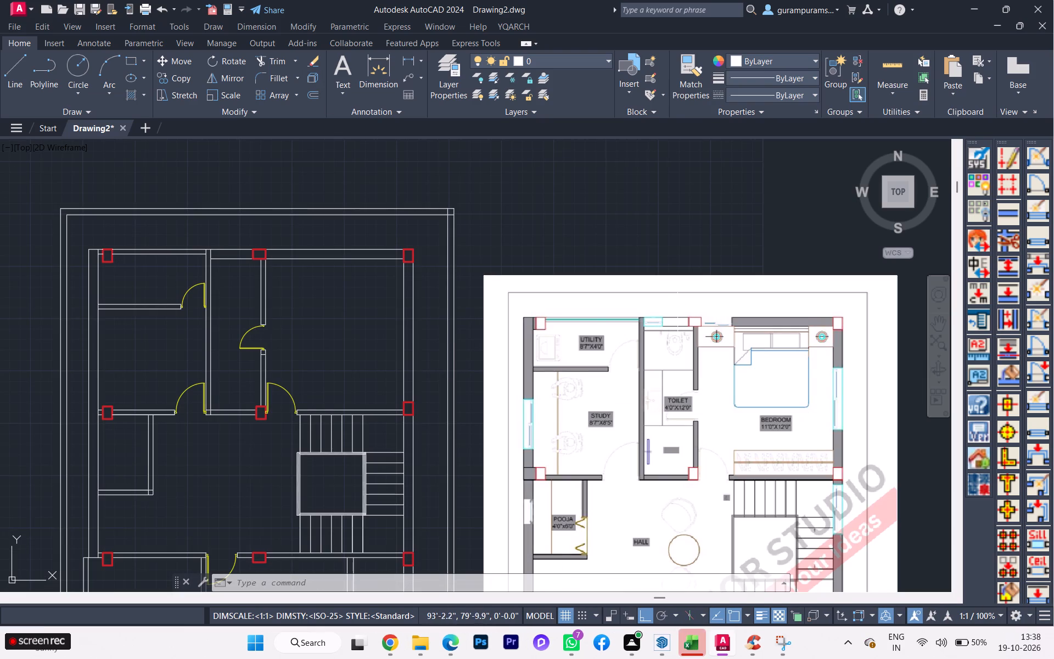
scroll(661, 295, "up", 1)
scroll(665, 291, "down", 1)
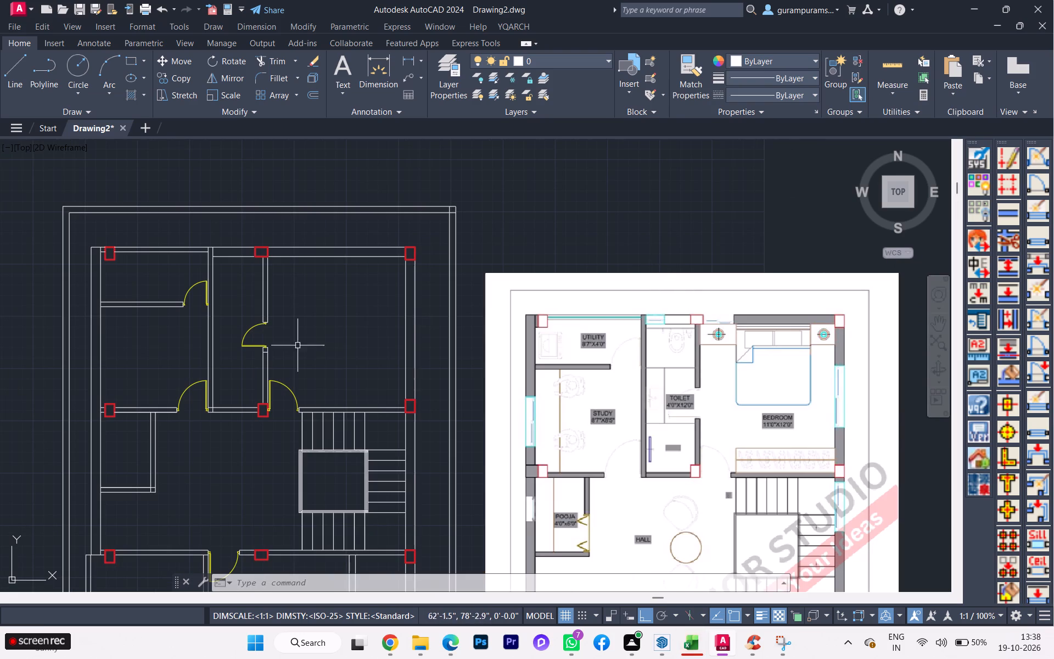
scroll(93, 254, "up", 2)
scroll(90, 249, "down", 3)
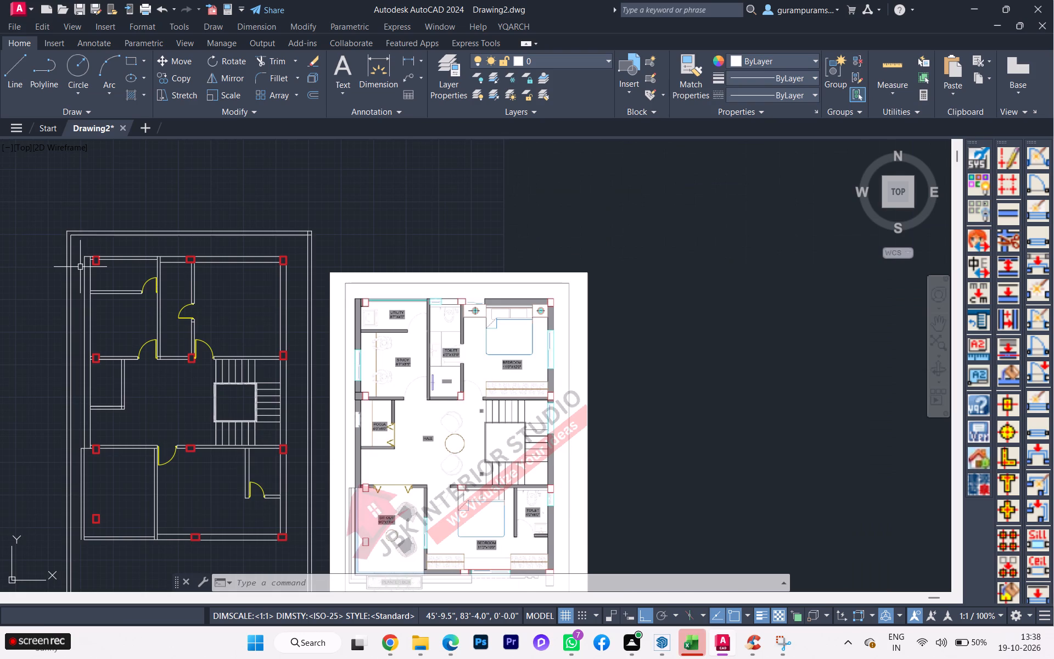
scroll(80, 267, "up", 1)
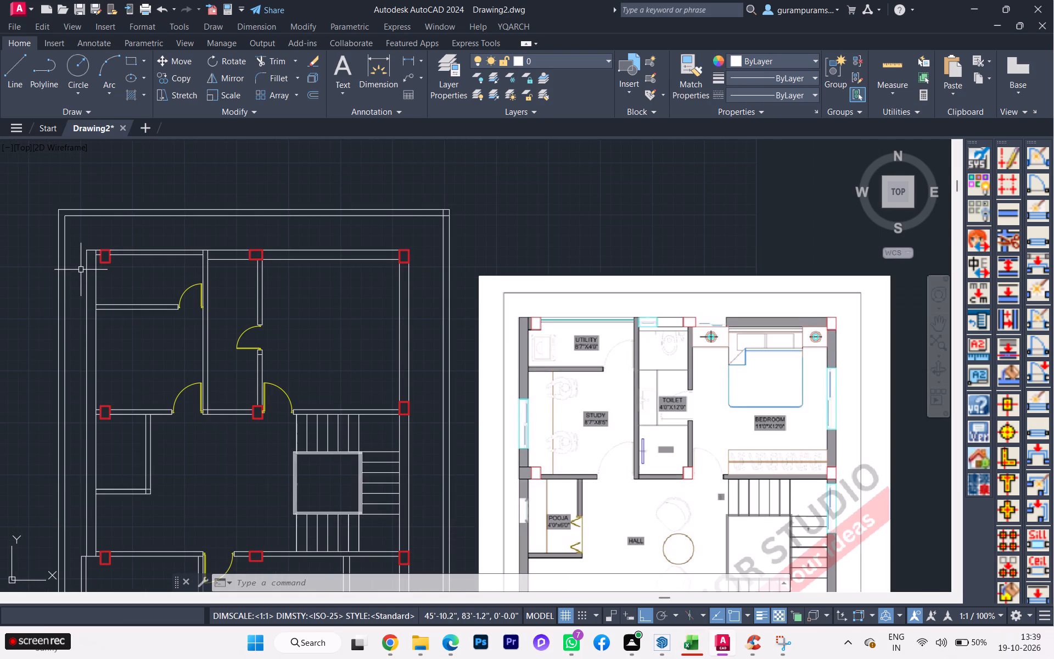
Set up the YQArch two-point window insertion (AW2) with wall thickness 9 and window type WD_00_X1.
scroll(217, 272, "up", 1)
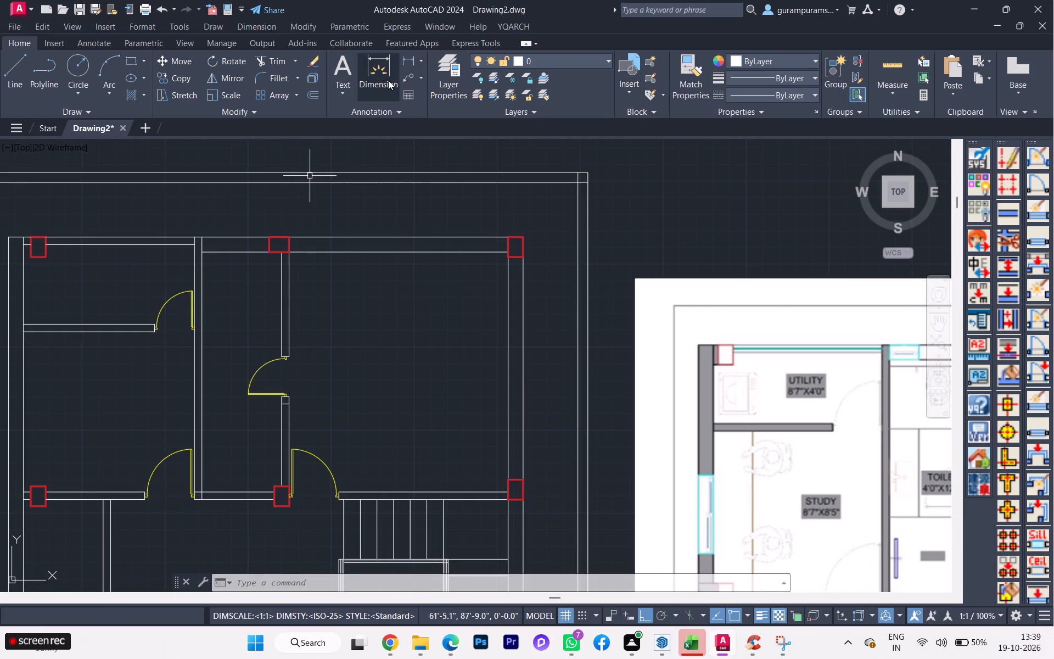
type("aw")
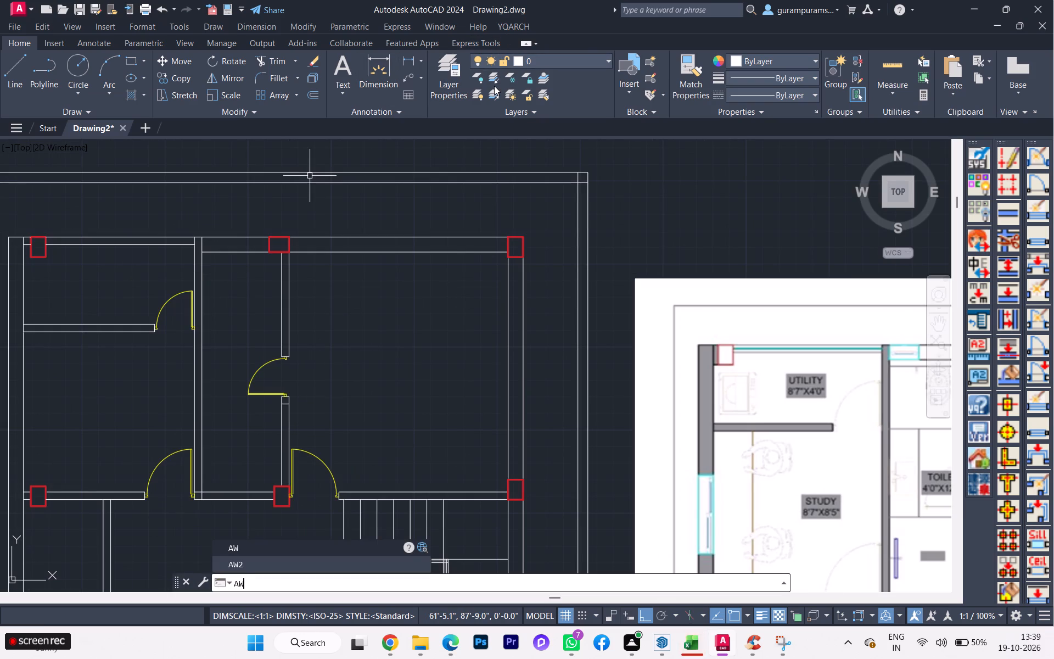
key("2")
key("Return")
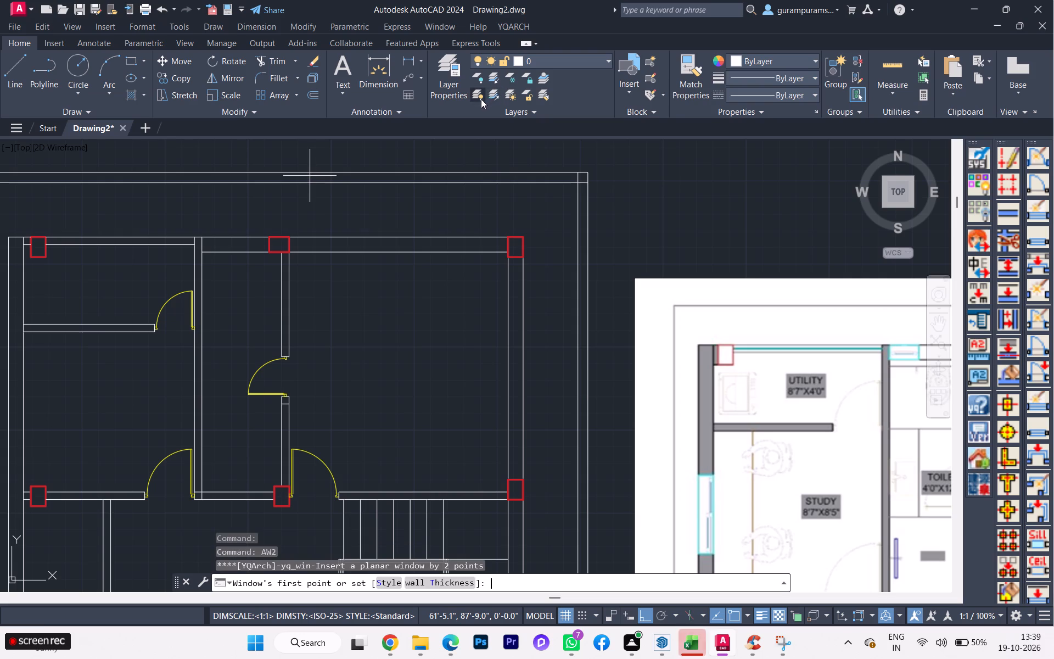
scroll(473, 100, "down", 4)
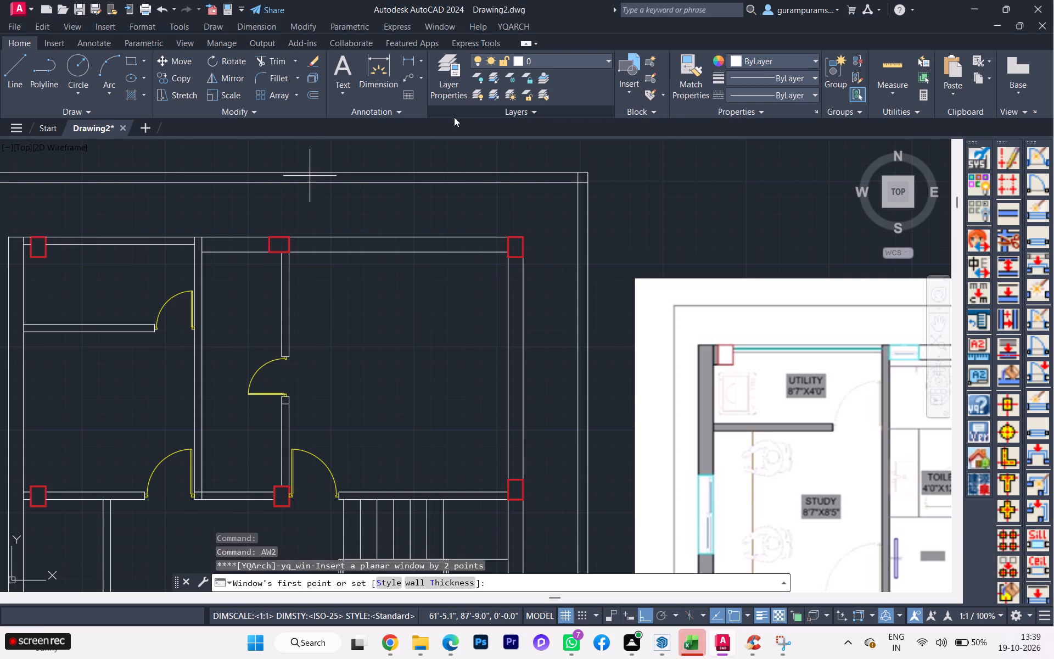
scroll(275, 256, "down", 1)
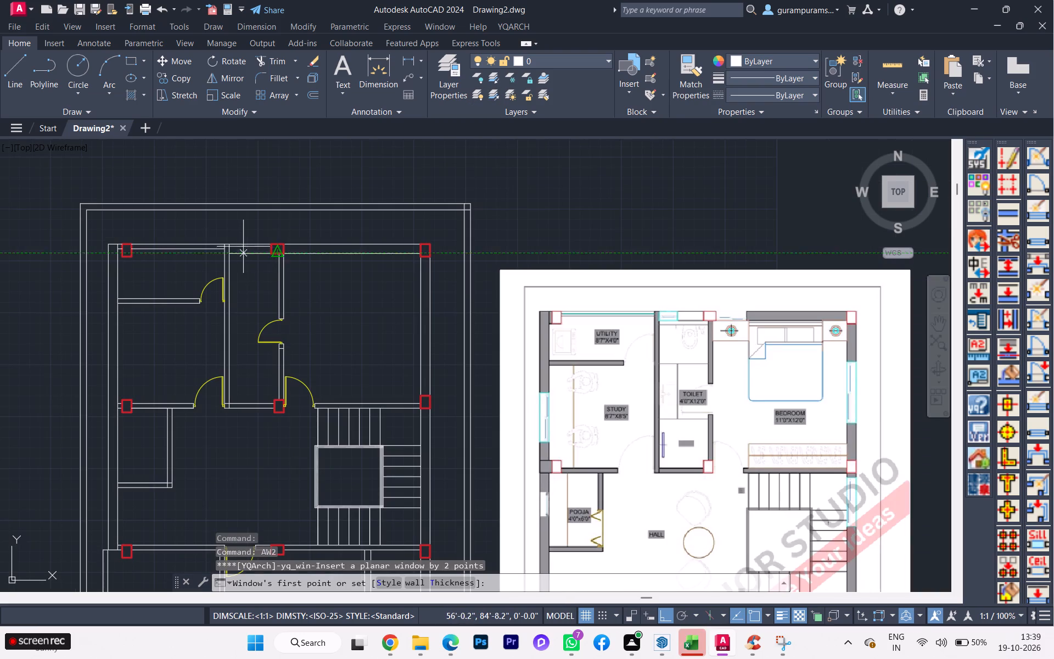
scroll(215, 234, "up", 3)
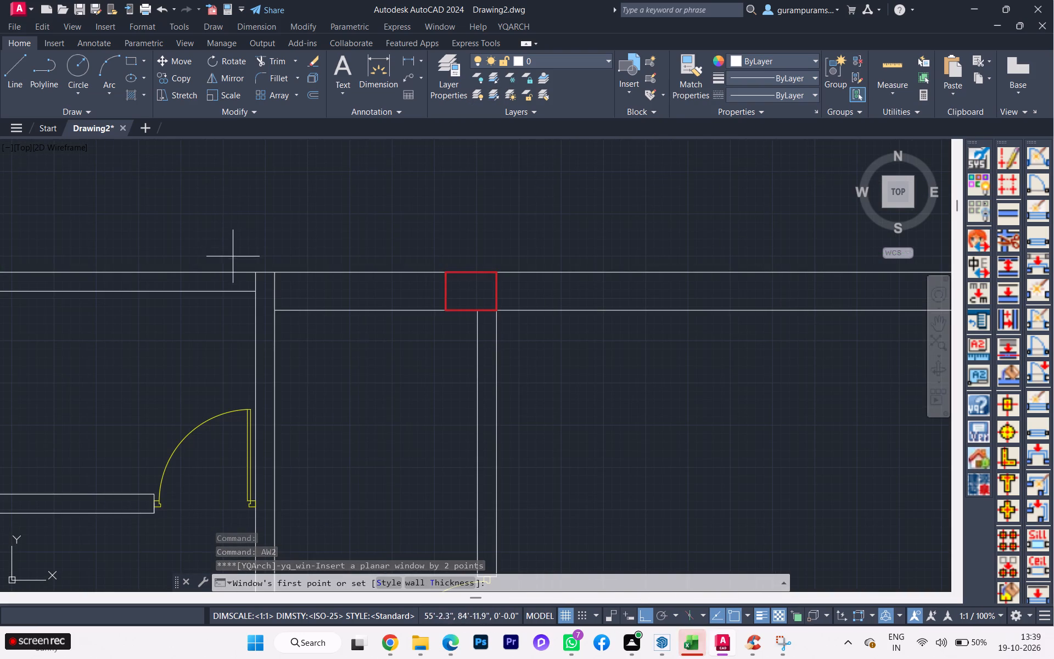
left_click(405, 585)
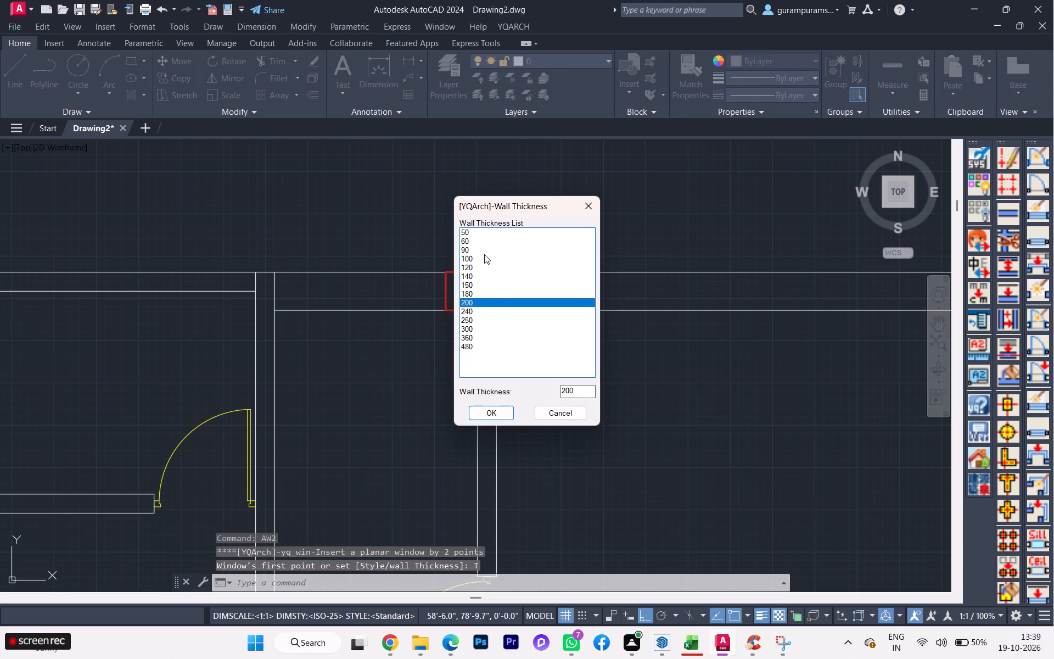
left_click_drag(579, 392, 525, 389)
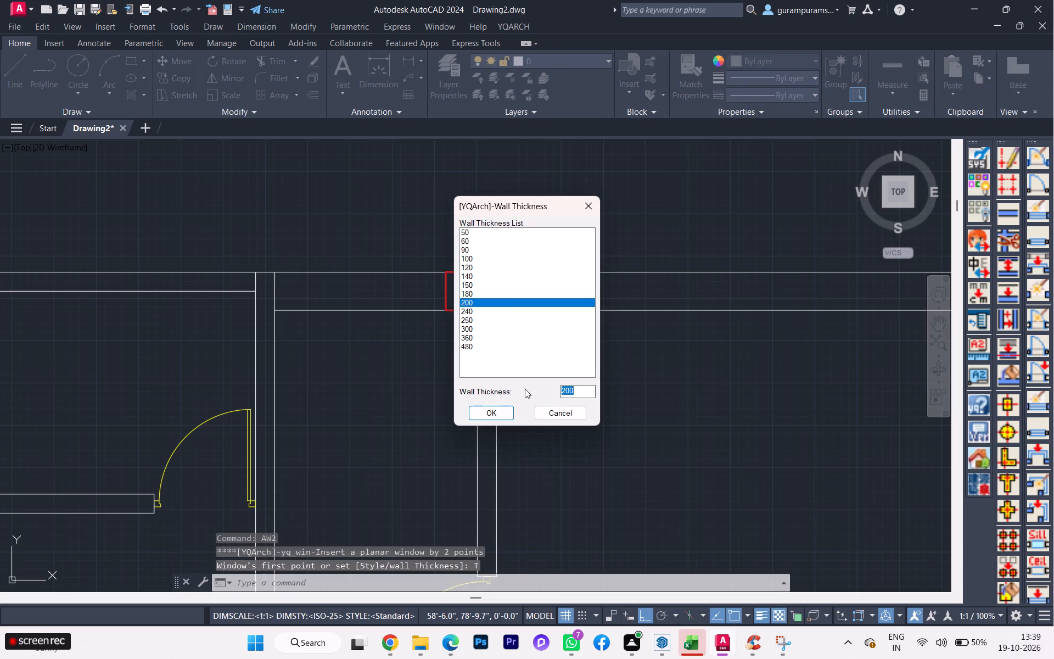
key("Delete")
key("9")
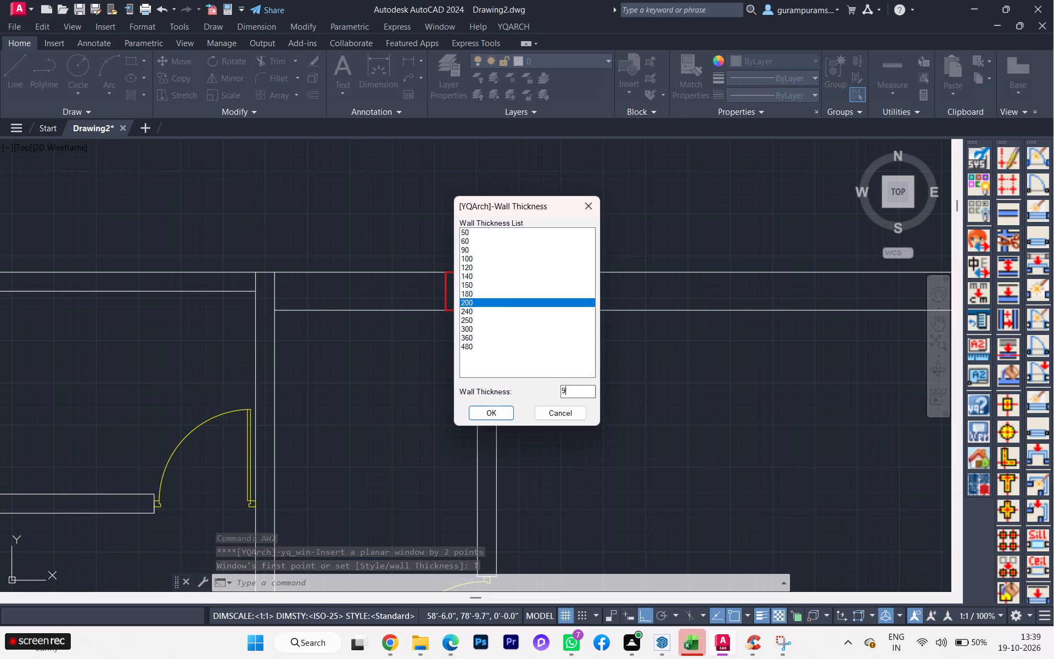
left_click(487, 416)
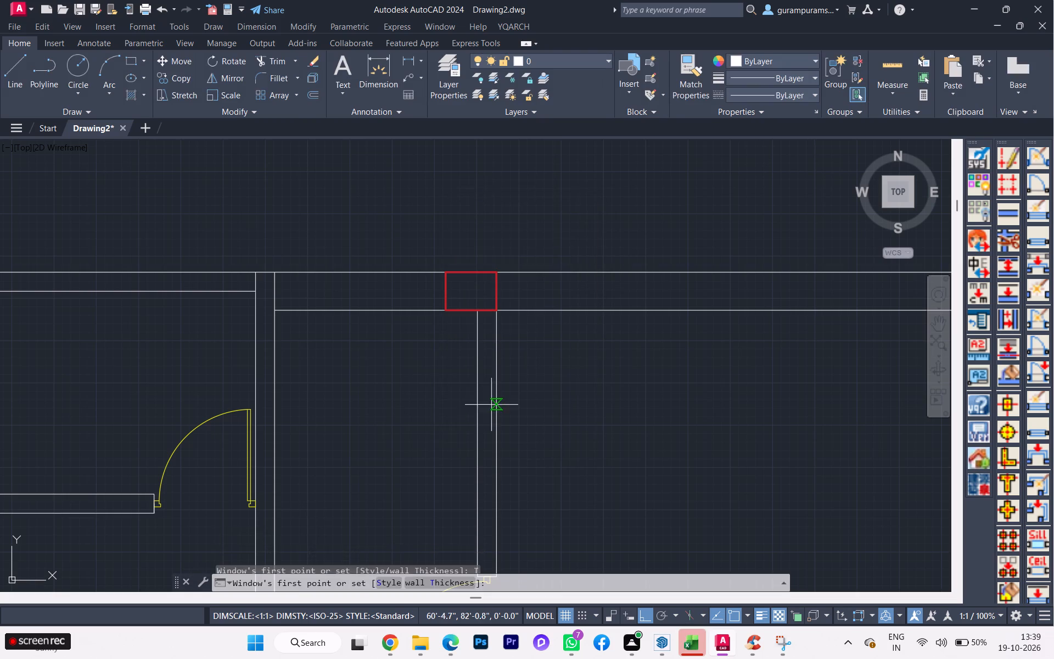
scroll(503, 396, "down", 2)
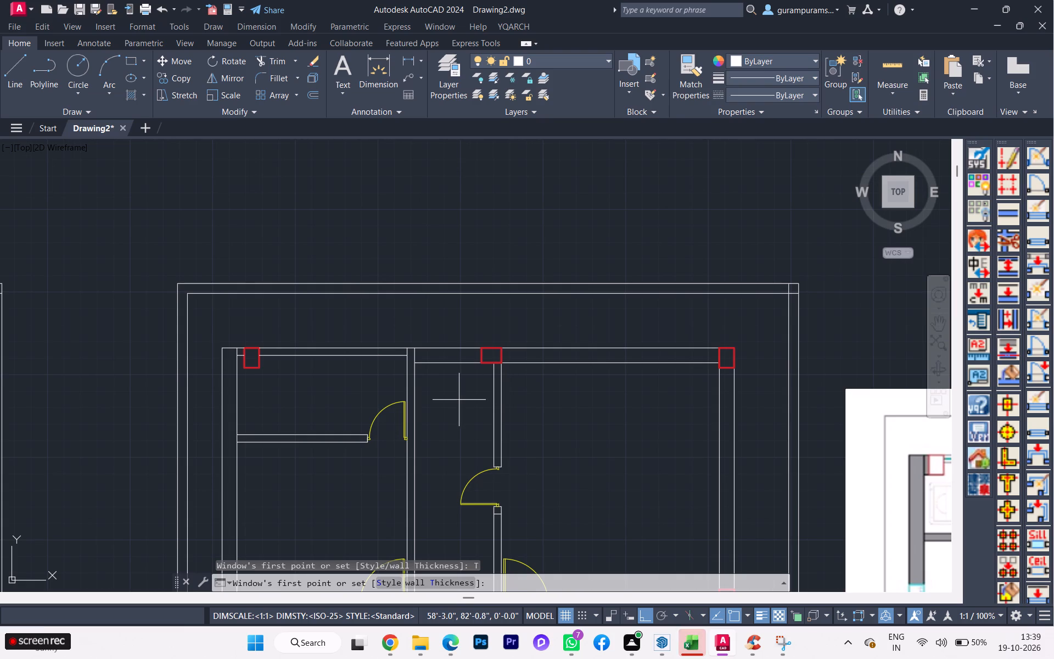
left_click(387, 580)
left_click(407, 196)
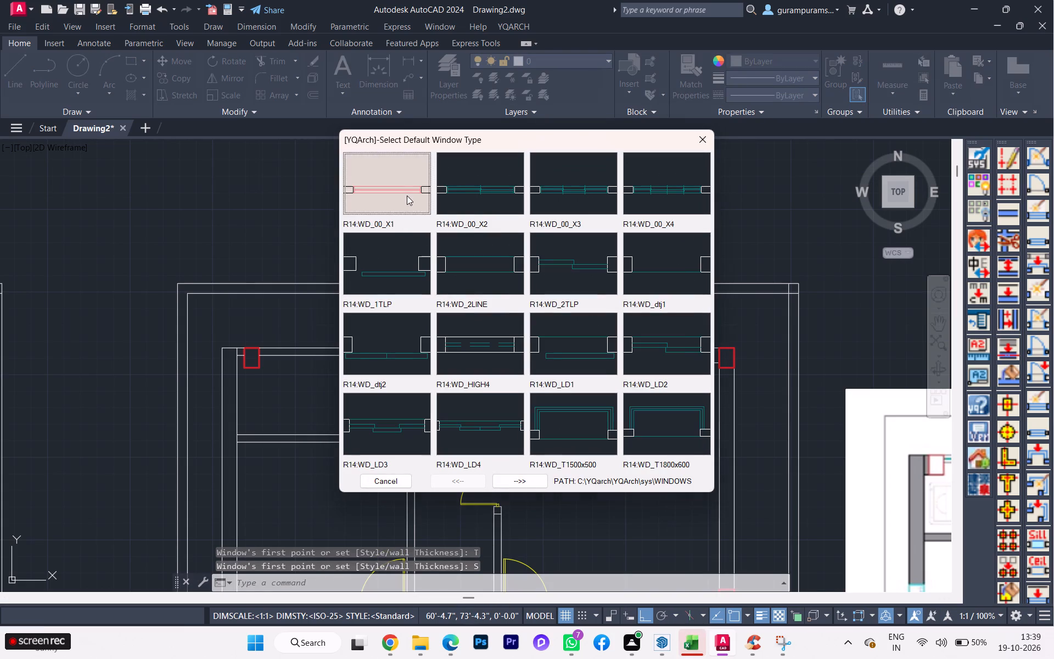
Insert a 2' wide window along the toilet's rear outer wall, starting at the corner with the utility partition.
scroll(436, 339, "up", 4)
scroll(392, 355, "down", 1)
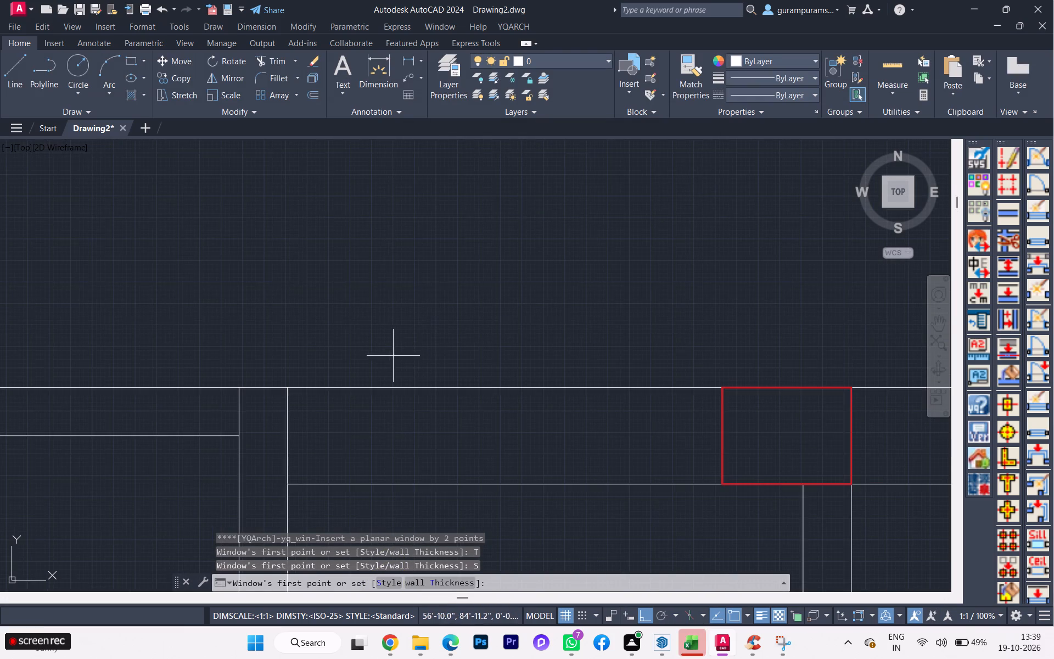
scroll(390, 354, "down", 2)
scroll(384, 359, "up", 1)
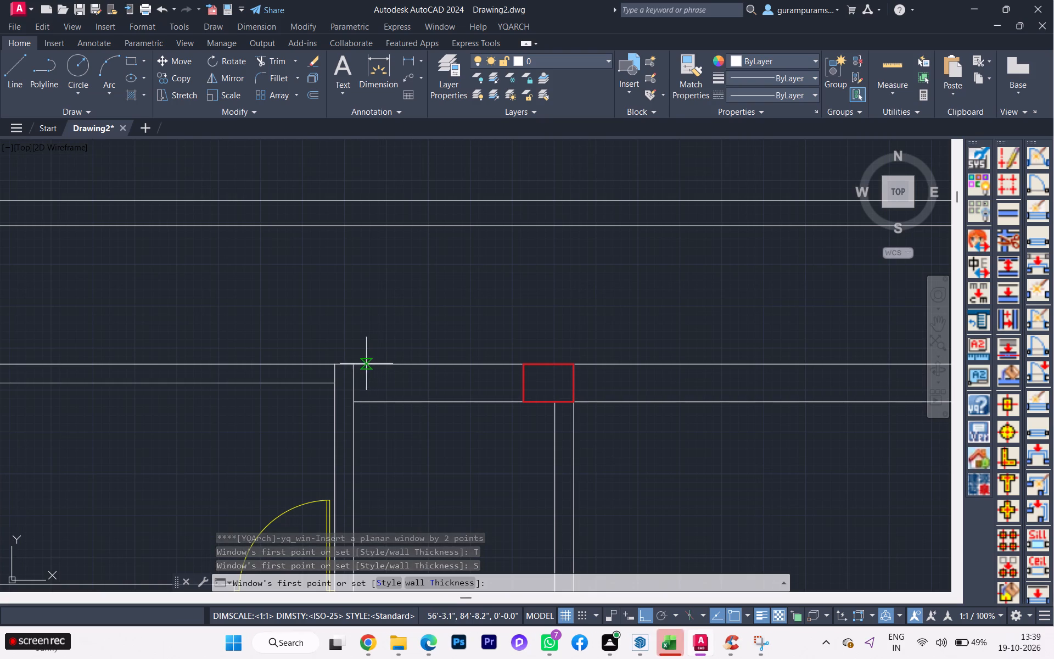
left_click(357, 364)
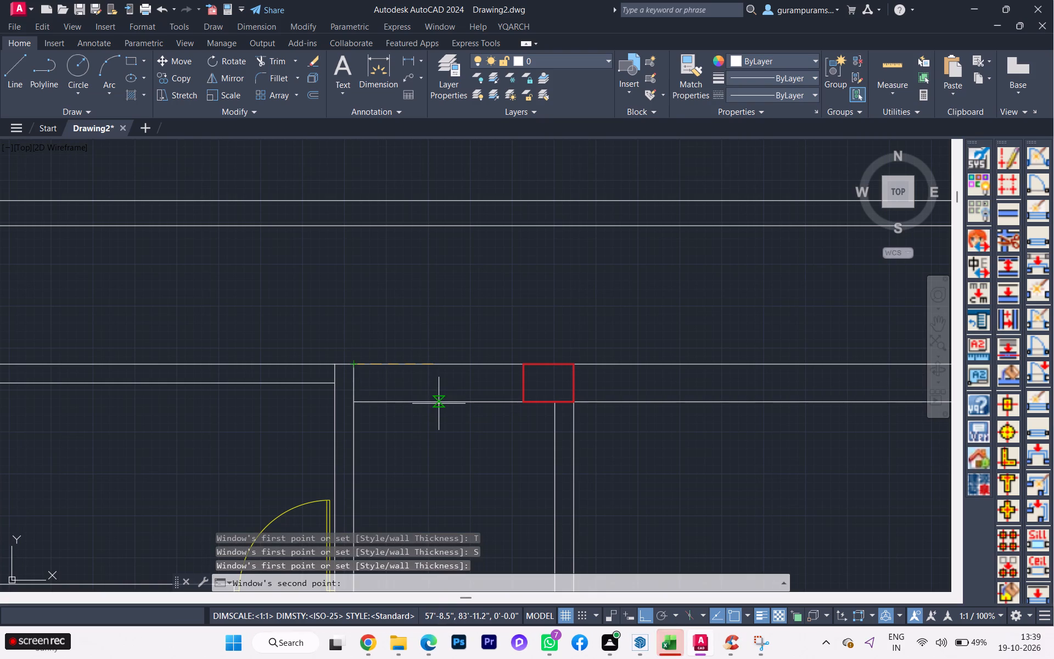
type("2'")
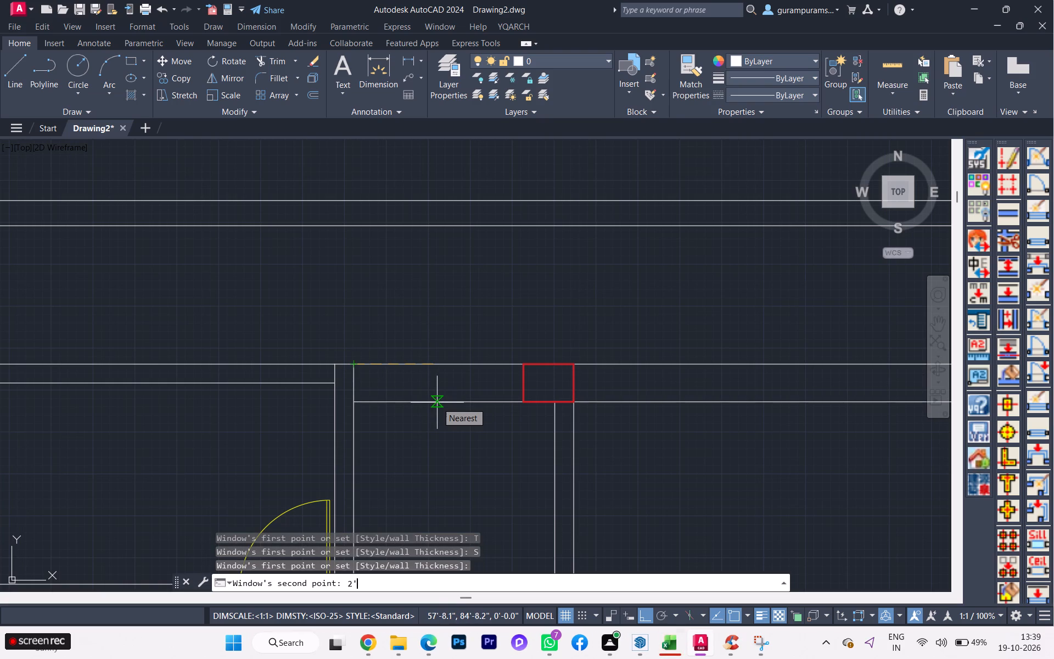
key("Return")
key("Return")
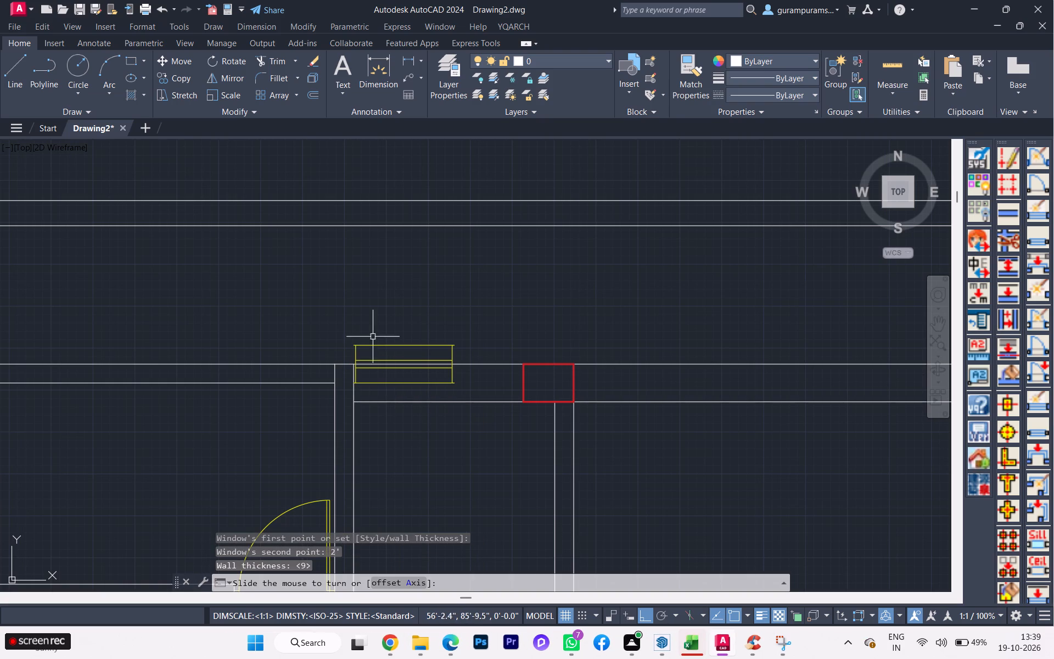
left_click(379, 354)
Move the toilet window straight into the wall so its inner edge sits on the wall's inner line.
left_click(369, 333)
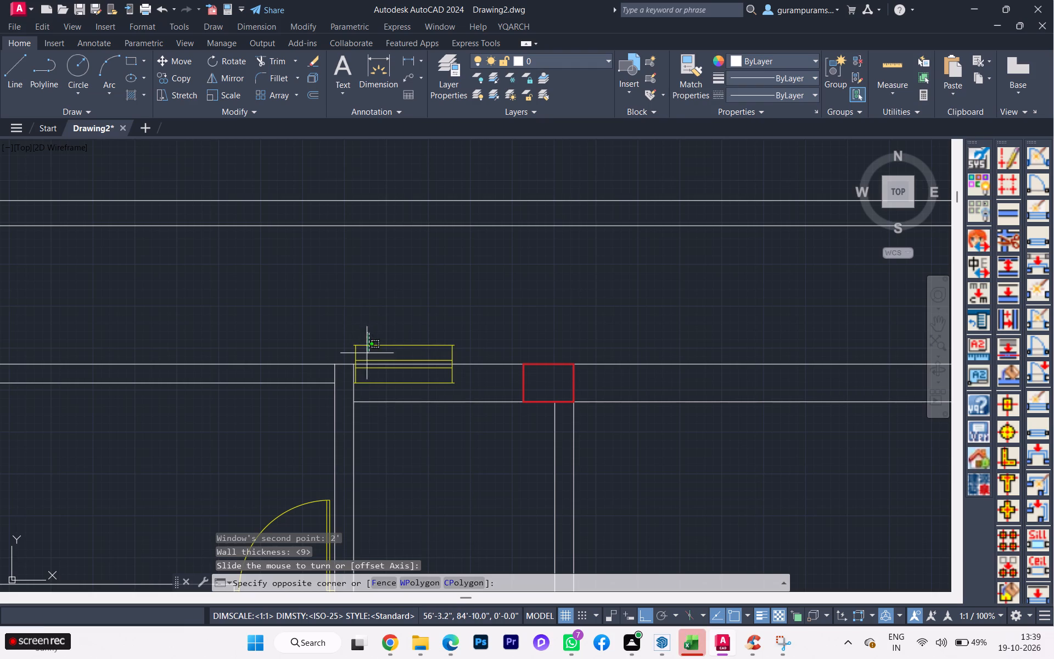
left_click(360, 350)
key("m")
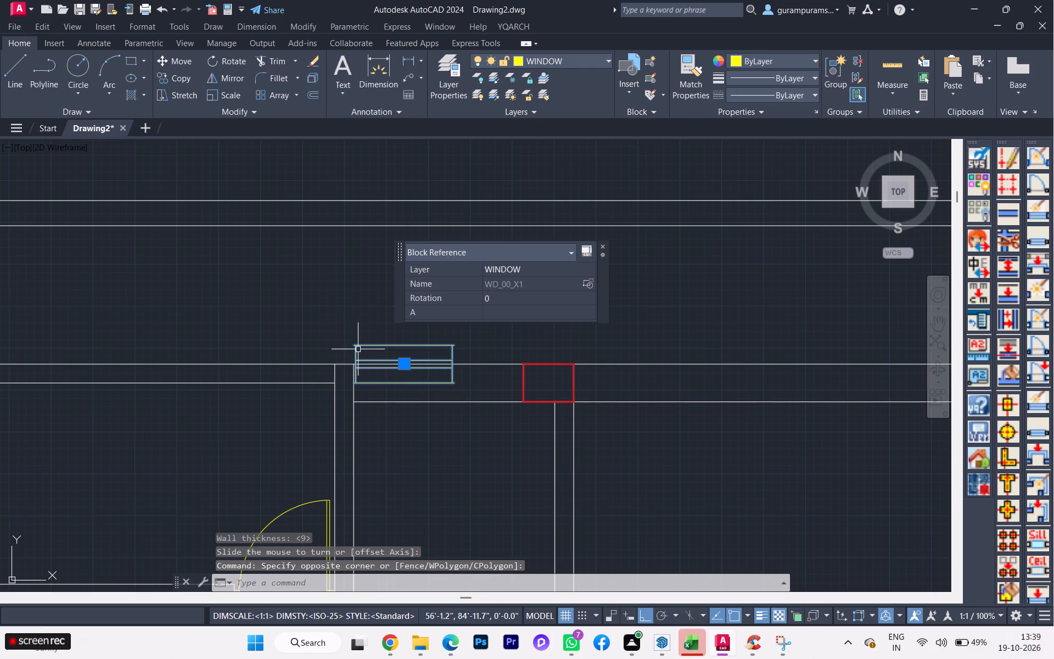
key("Return")
scroll(401, 386, "up", 2)
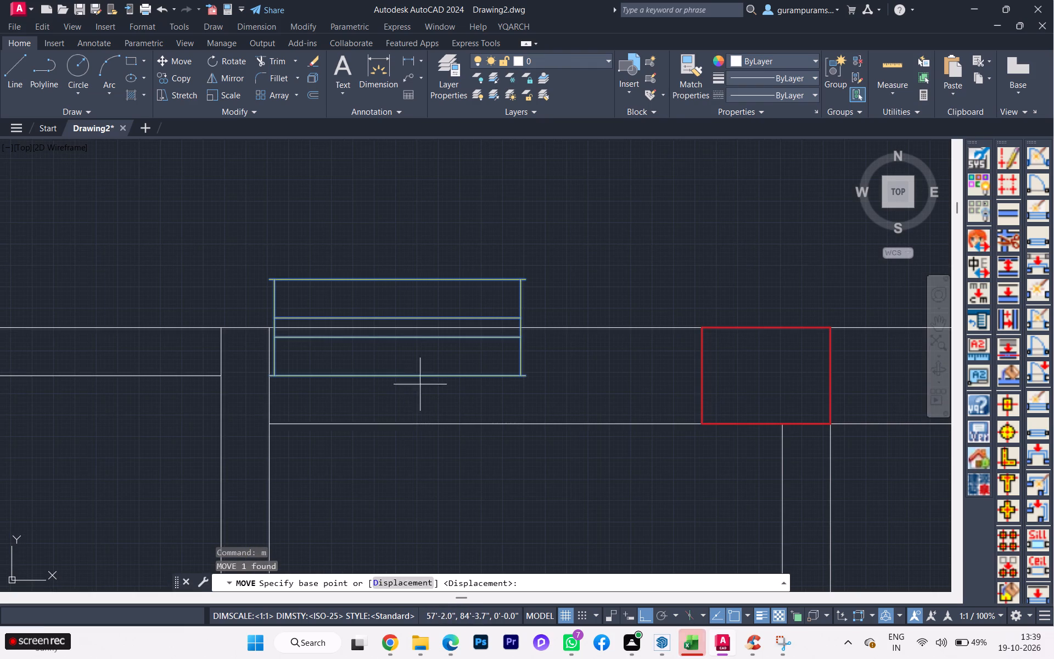
left_click(404, 378)
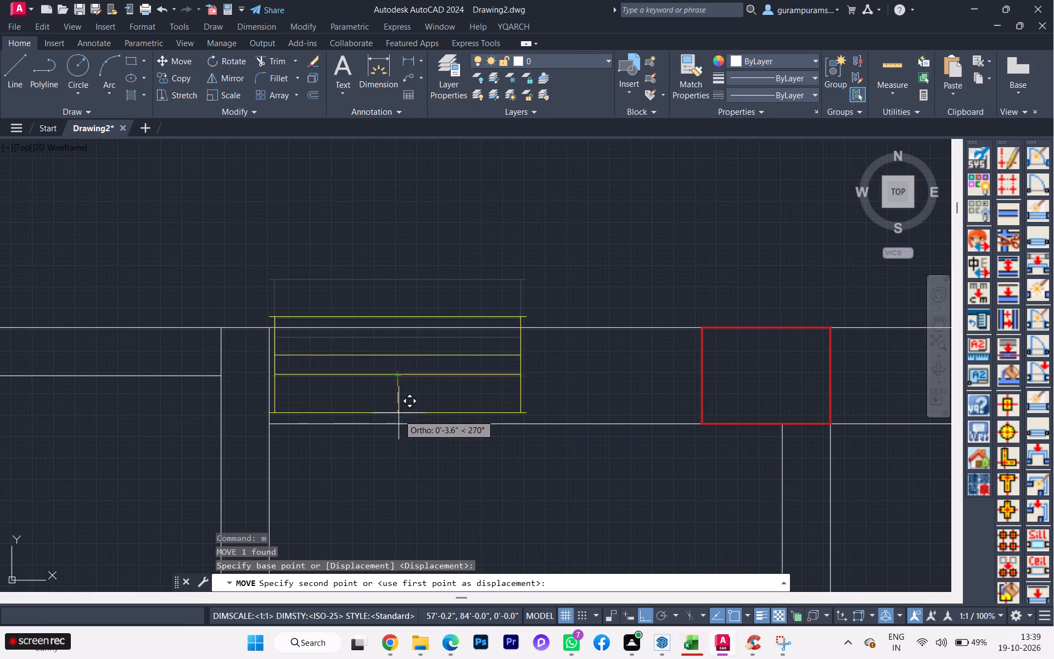
left_click(396, 421)
key("Escape")
Examine the reference plan's rear wall openings at the utility, toilet and bedroom.
scroll(398, 393, "down", 4)
scroll(406, 320, "down", 1)
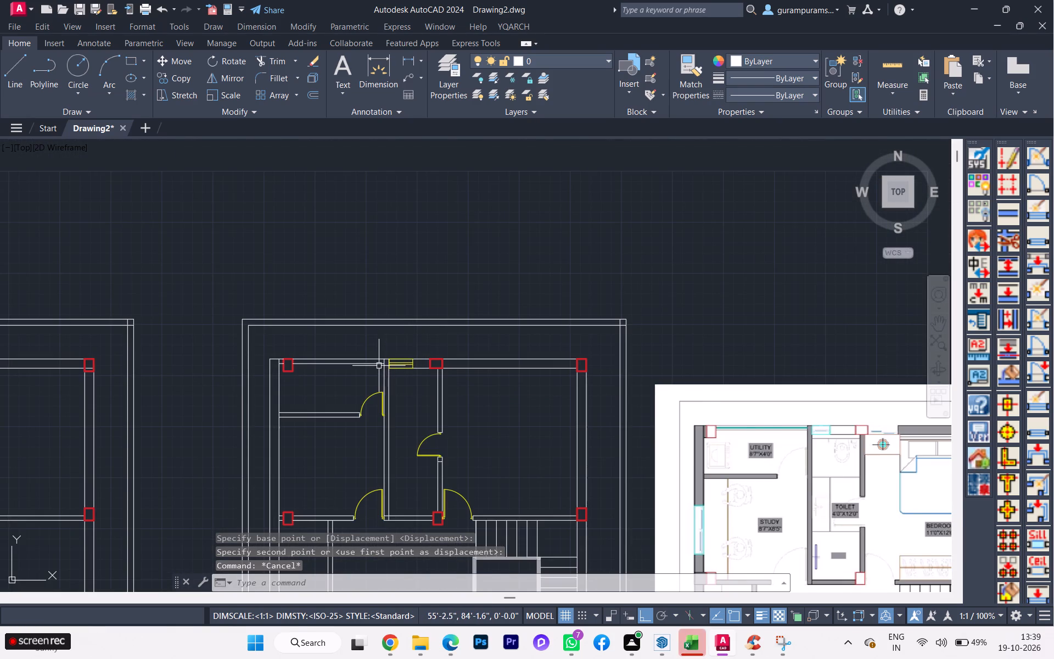
scroll(379, 366, "down", 1)
scroll(671, 433, "up", 2)
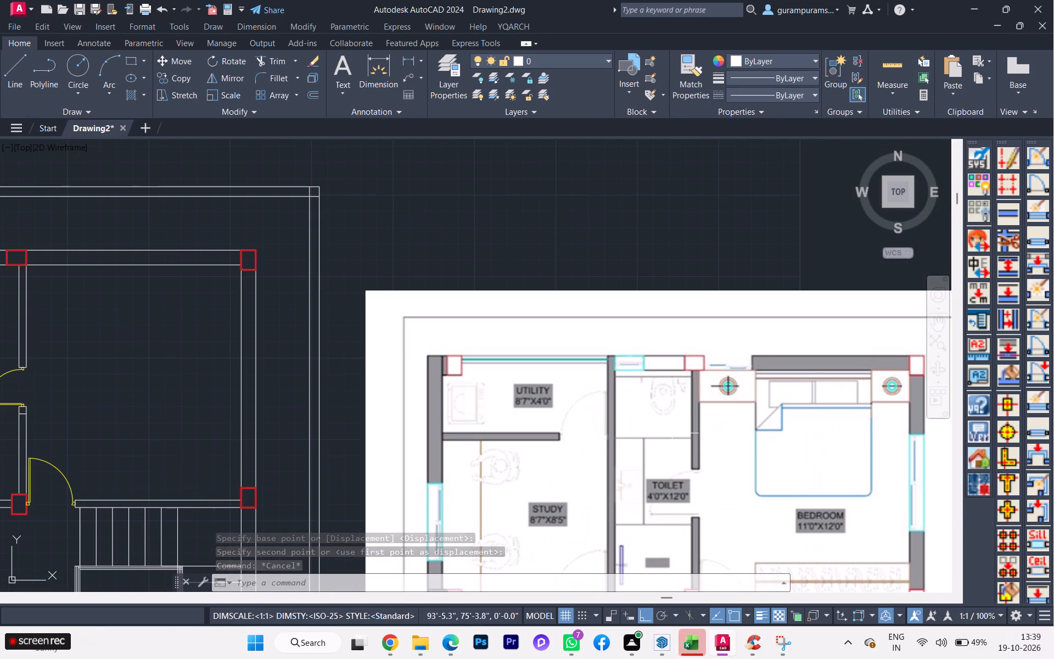
scroll(672, 433, "up", 1)
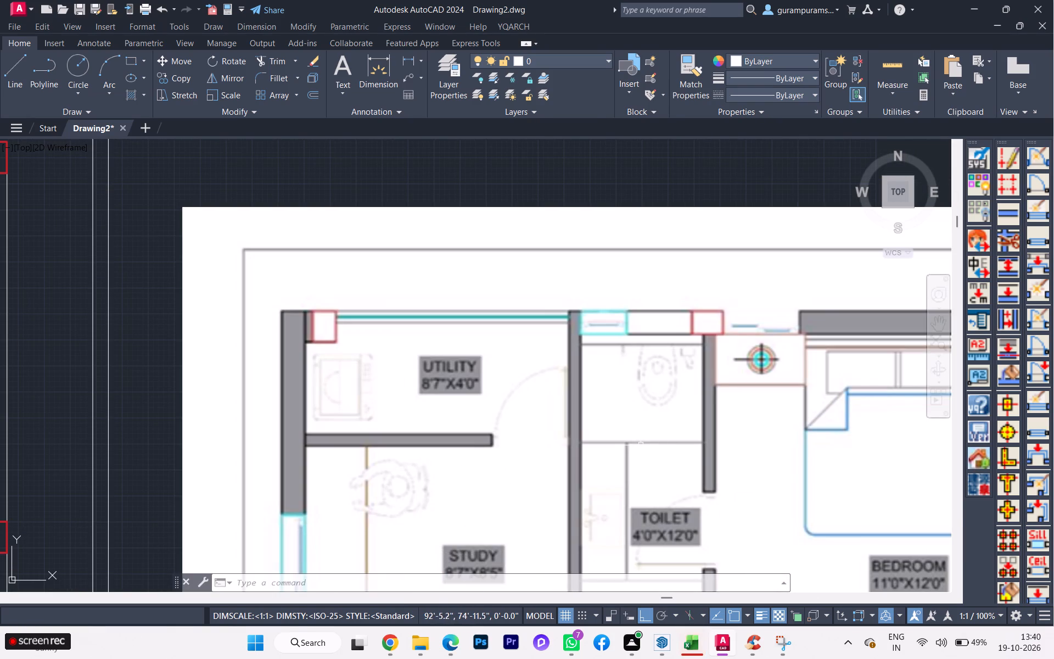
scroll(640, 445, "down", 1)
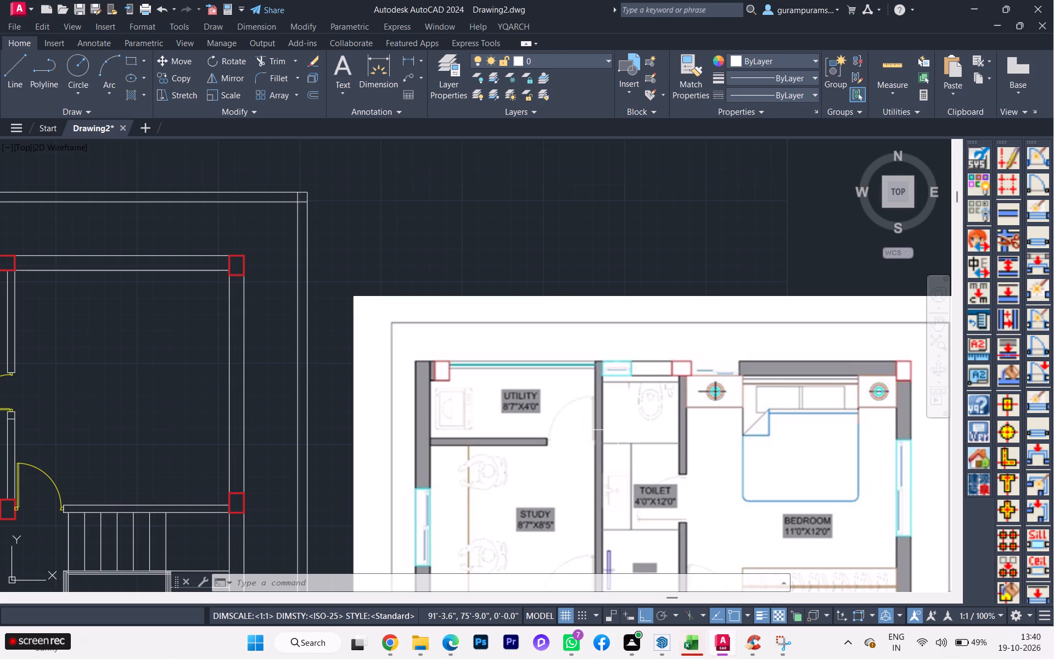
key("space")
key("Escape")
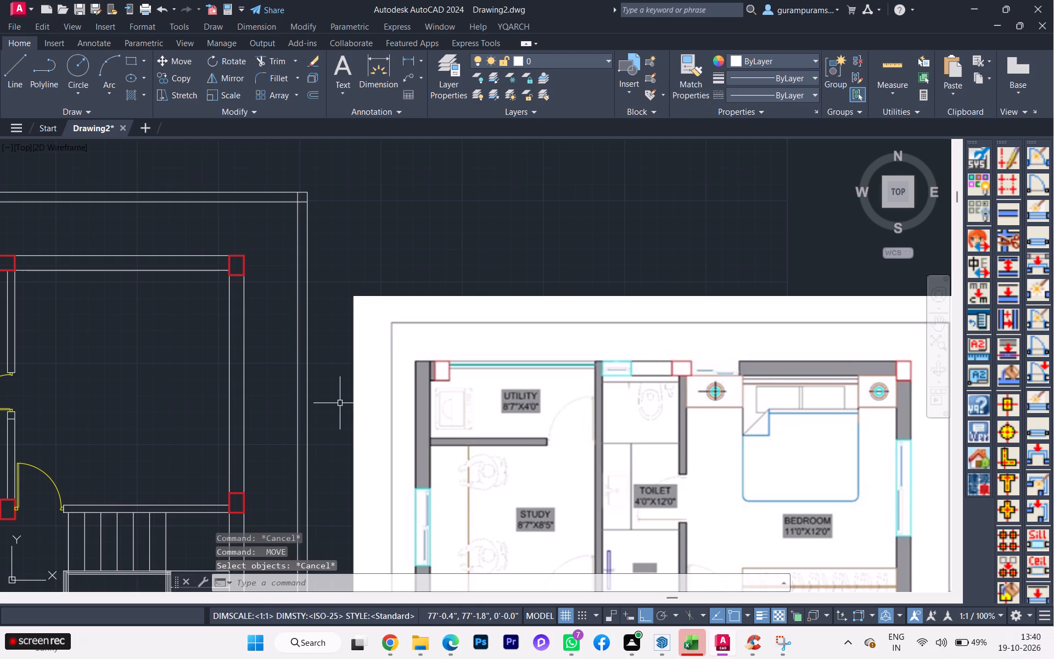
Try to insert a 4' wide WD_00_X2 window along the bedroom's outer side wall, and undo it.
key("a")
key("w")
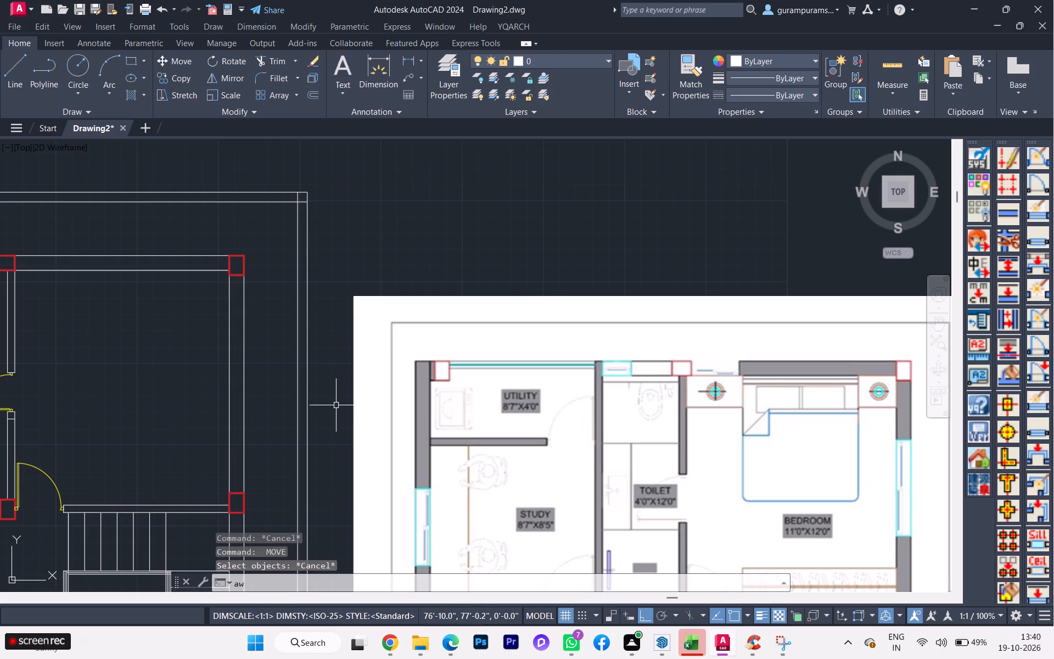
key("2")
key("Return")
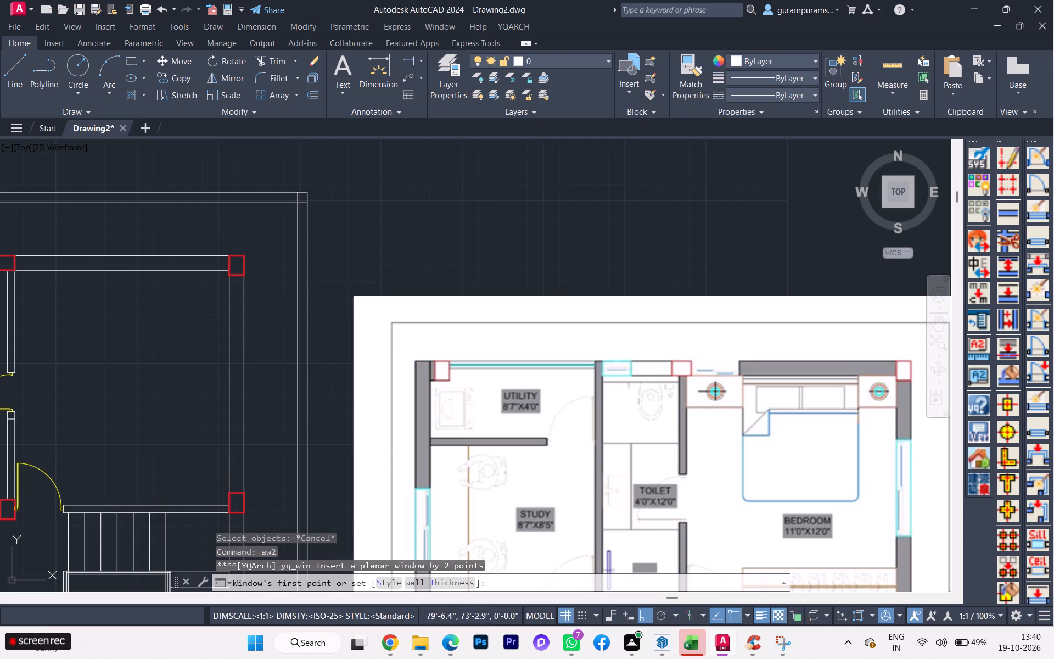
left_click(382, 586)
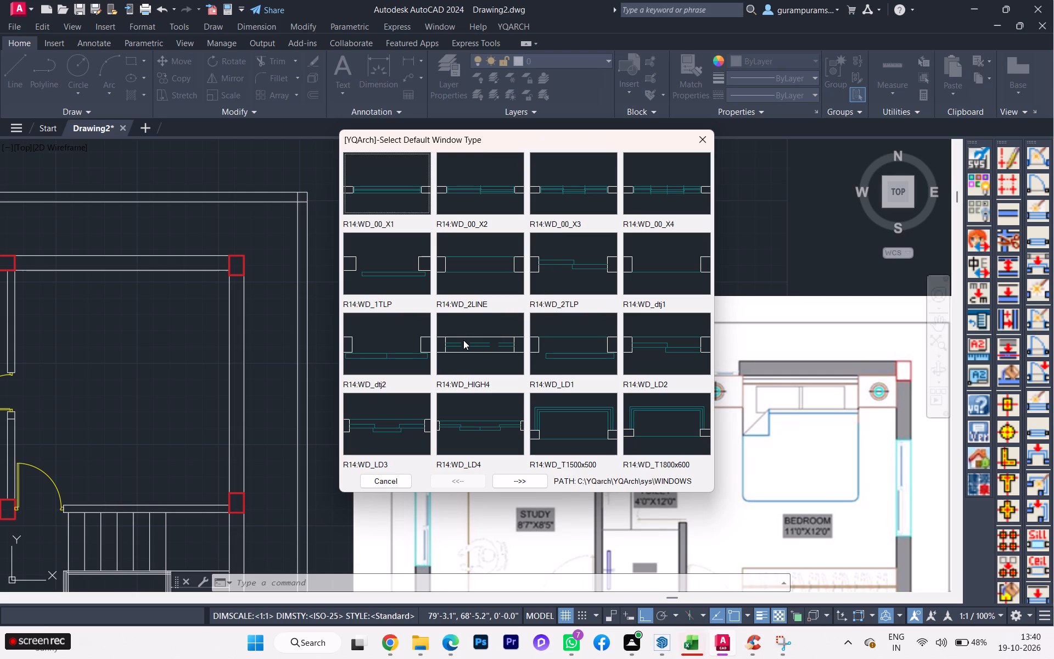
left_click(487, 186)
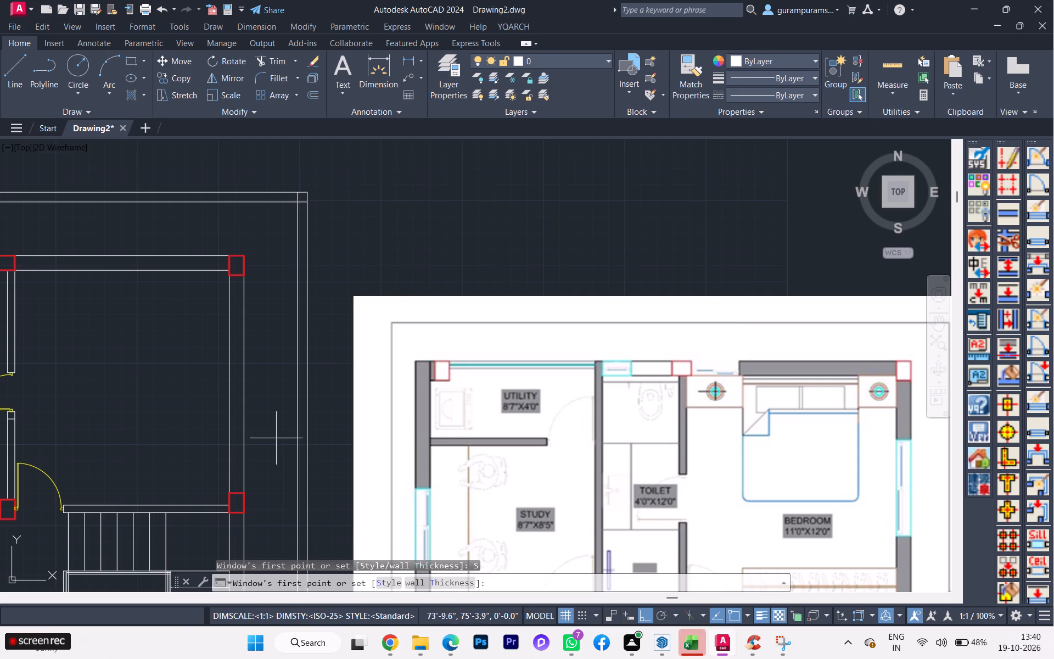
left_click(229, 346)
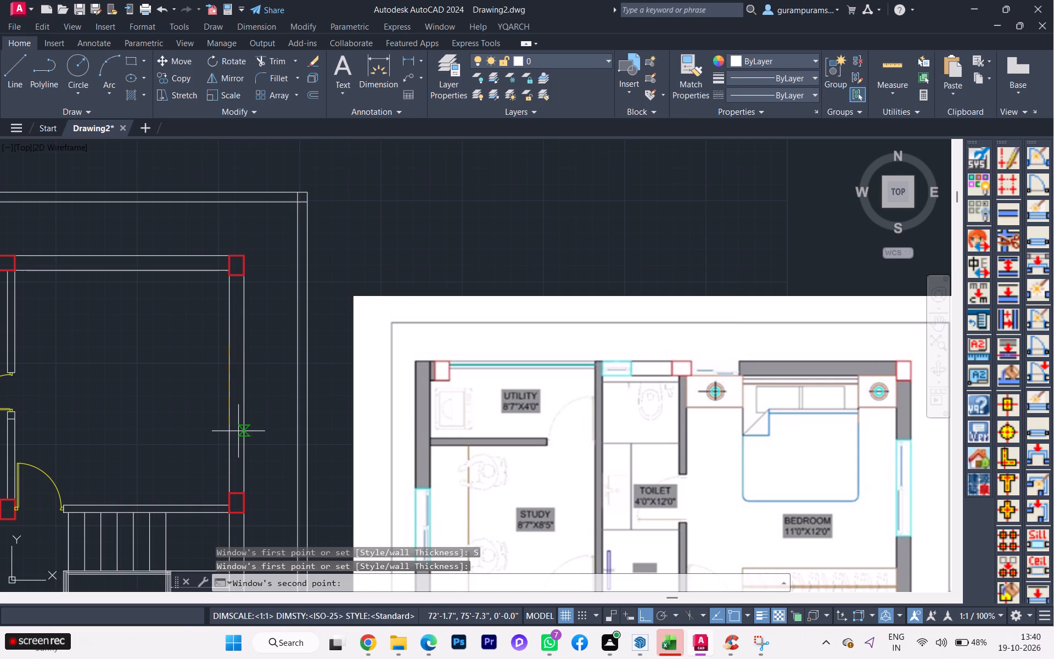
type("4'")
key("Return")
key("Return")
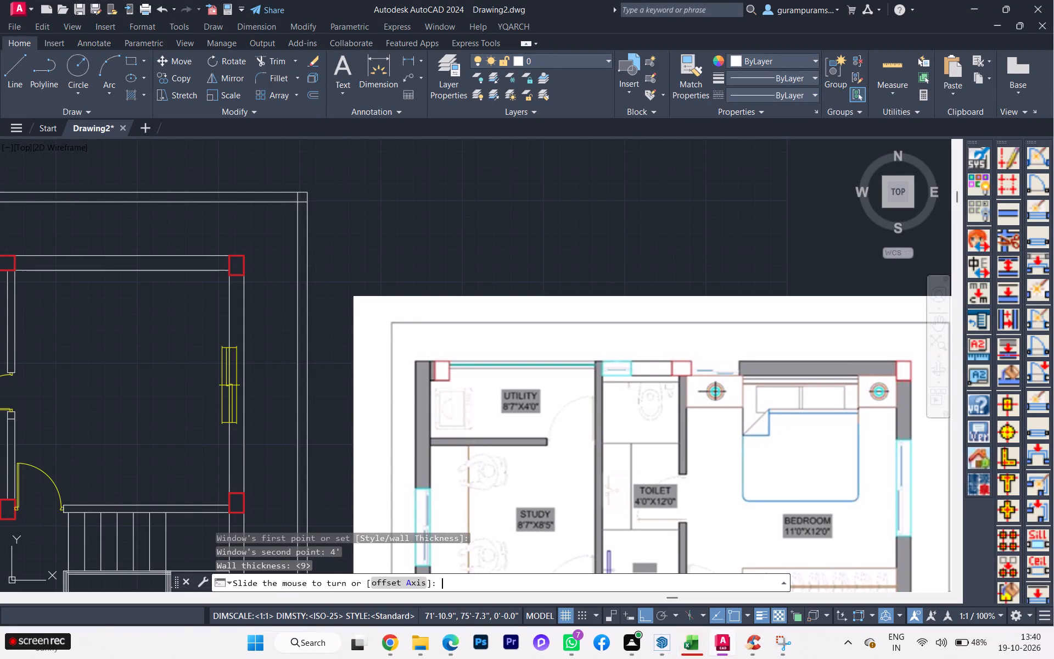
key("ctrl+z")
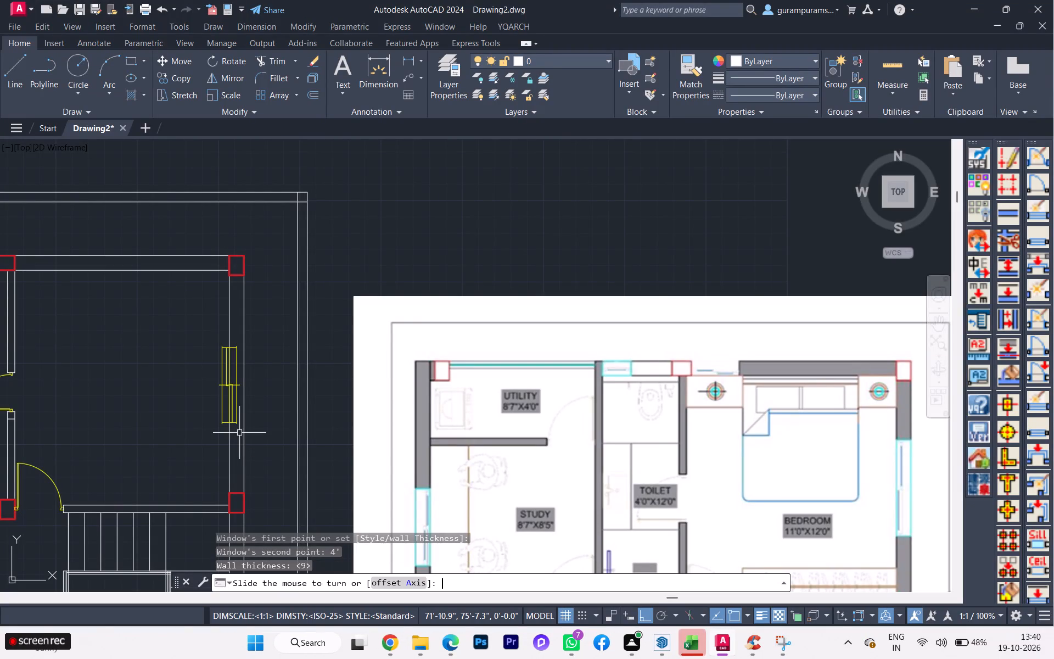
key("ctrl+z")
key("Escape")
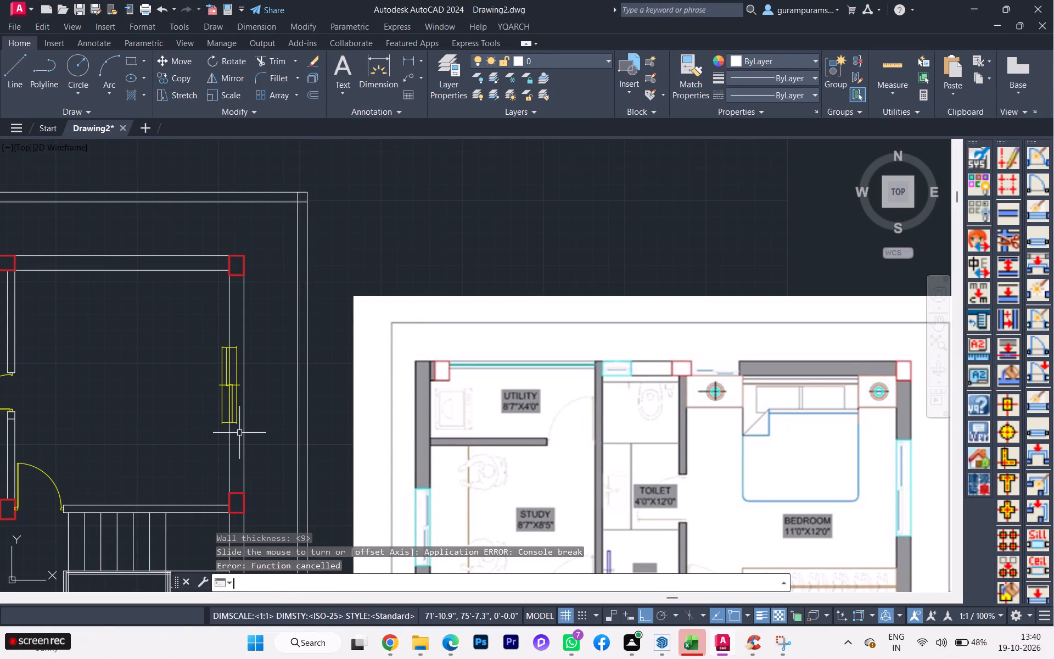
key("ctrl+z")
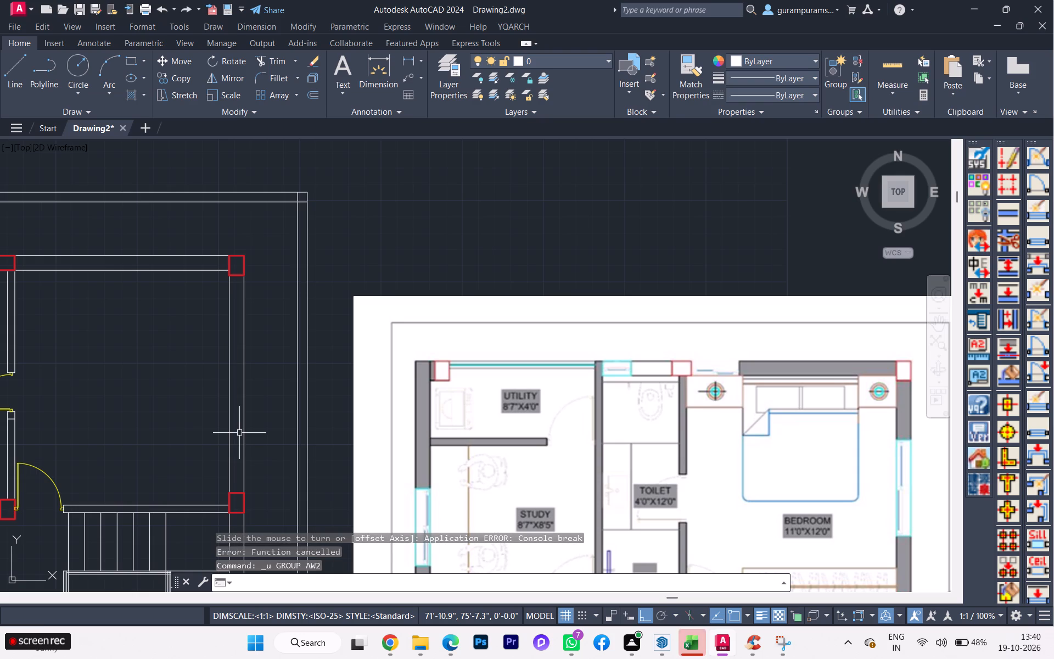
Insert a 6' wide window of type WD_00_X2 along the inner line of the bedroom's outer side wall, keeping wall thickness 9.
key("a")
type("w2")
key("Return")
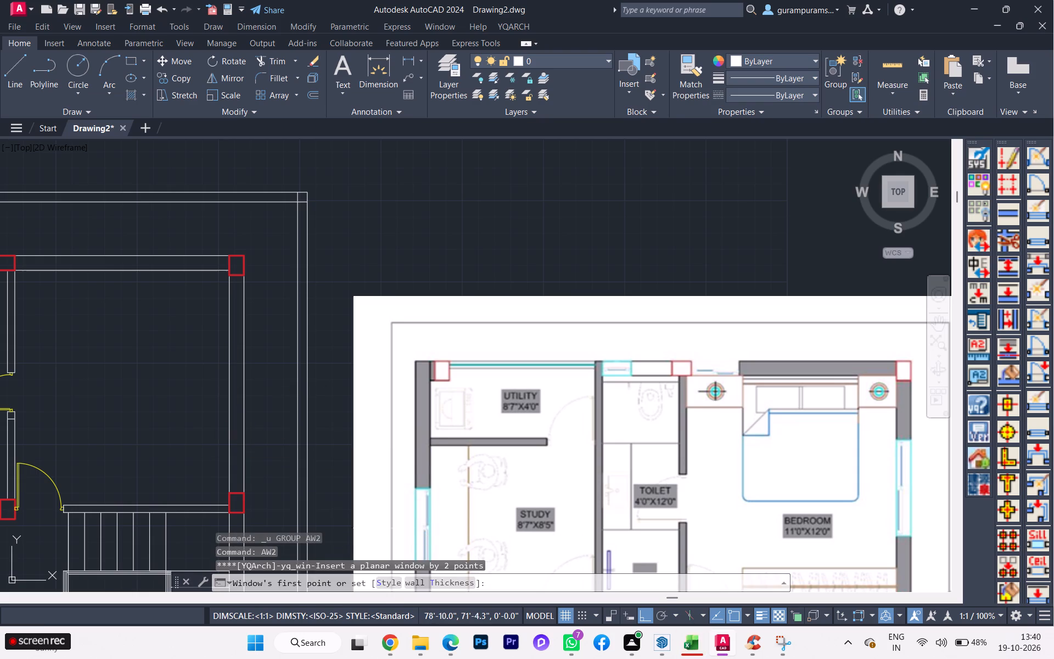
left_click(392, 589)
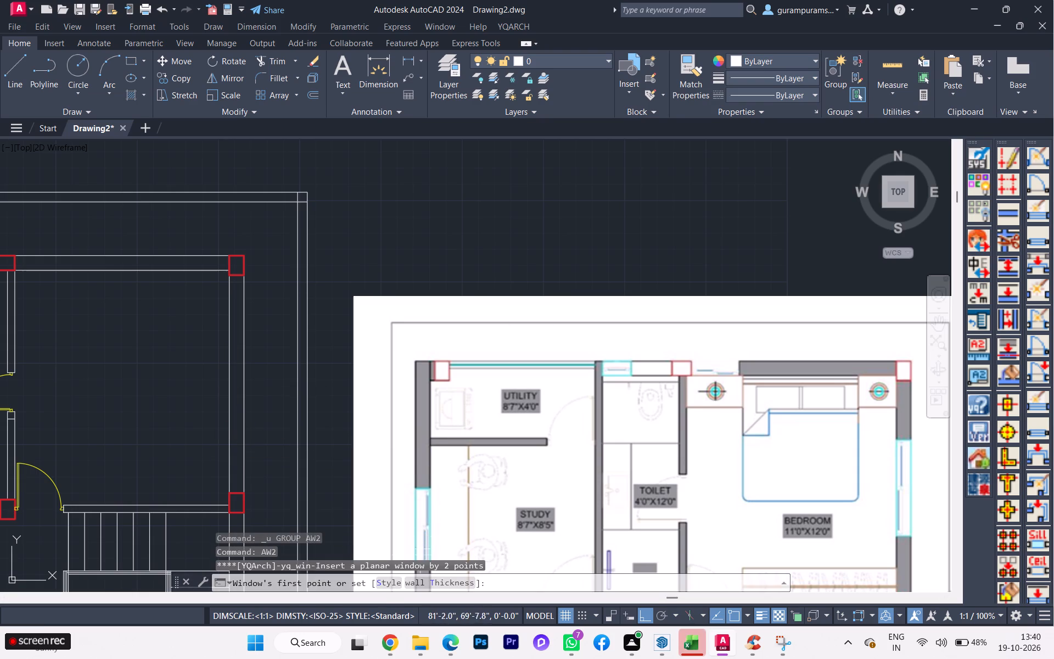
left_click(379, 579)
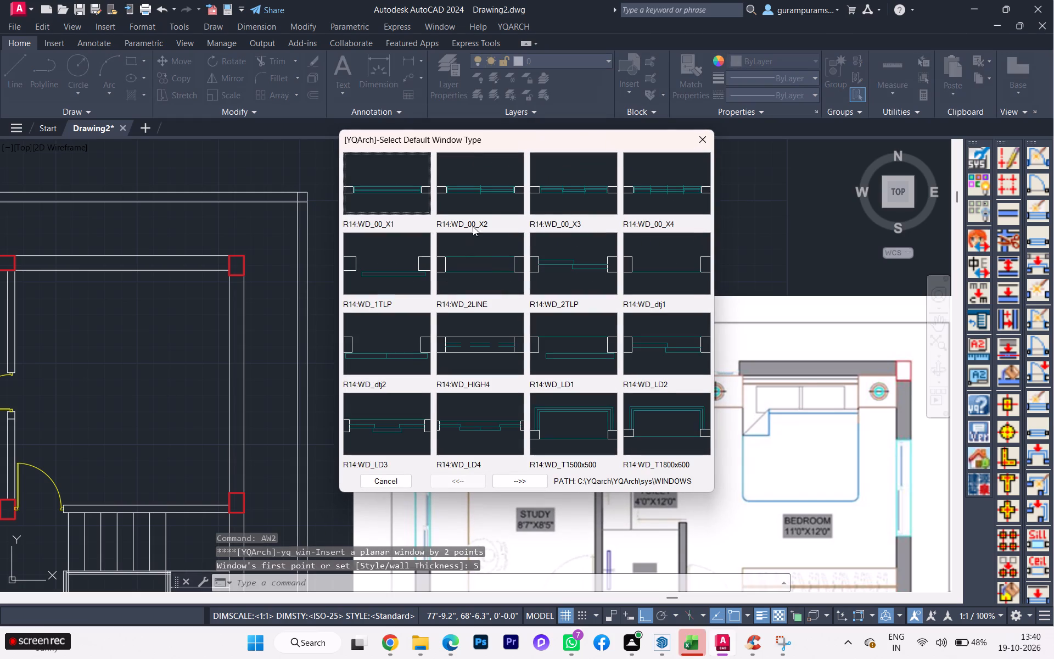
left_click(494, 199)
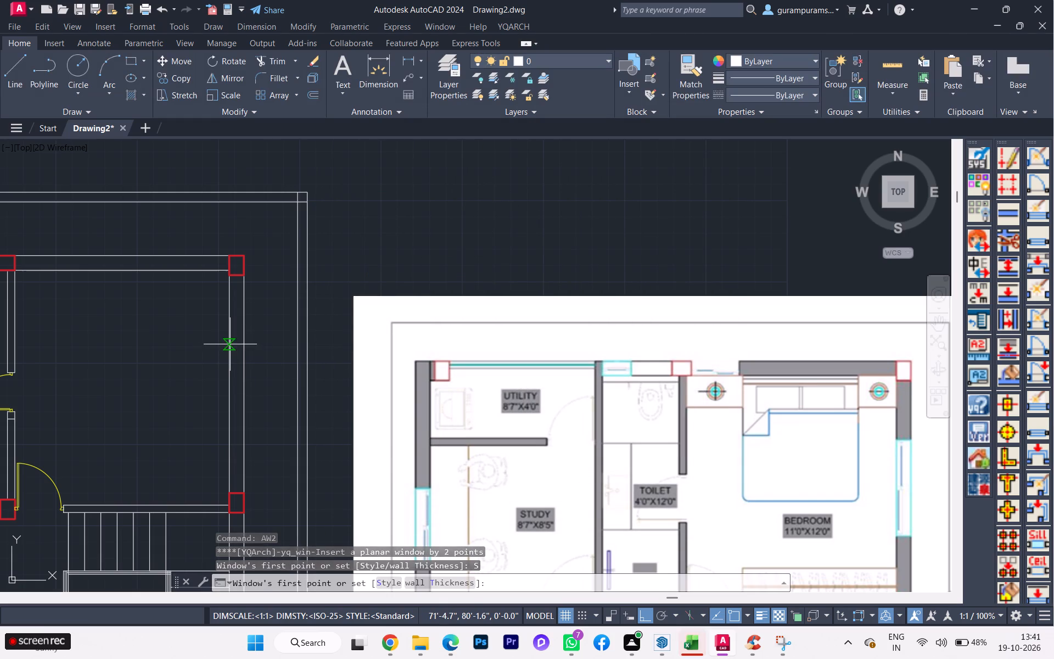
left_click(230, 344)
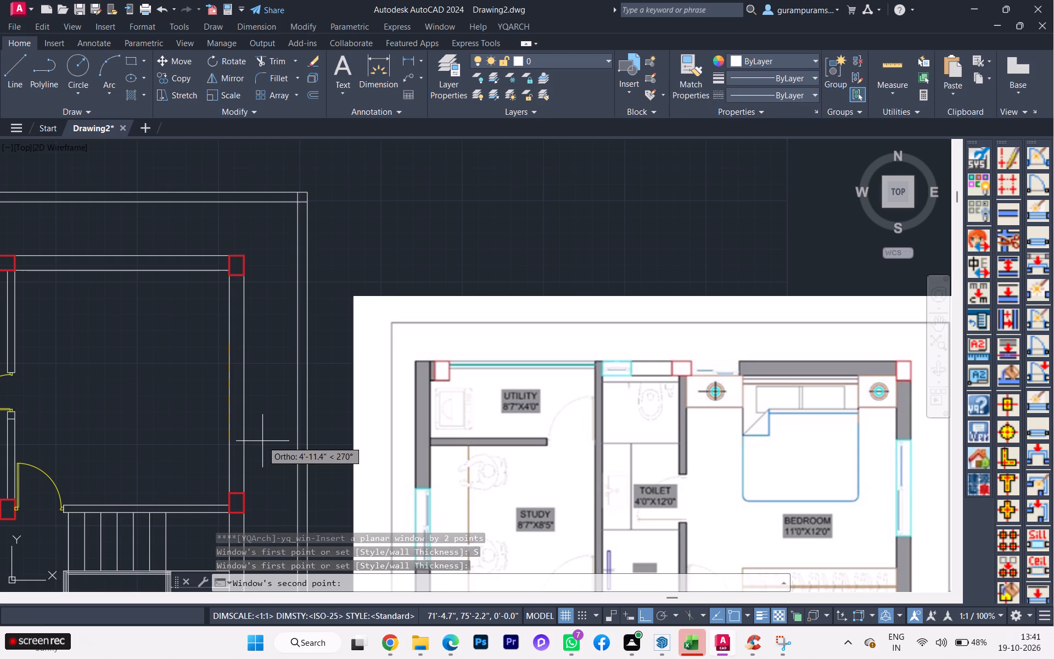
type("6'")
key("Return")
key("Return")
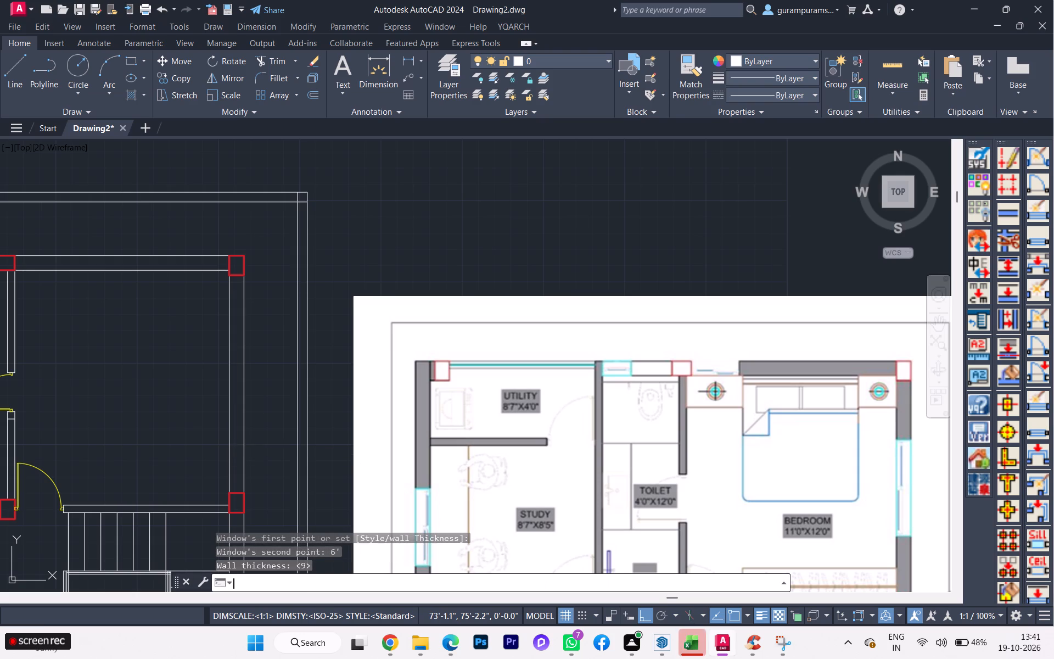
scroll(262, 441, "up", 1)
scroll(192, 378, "up", 1)
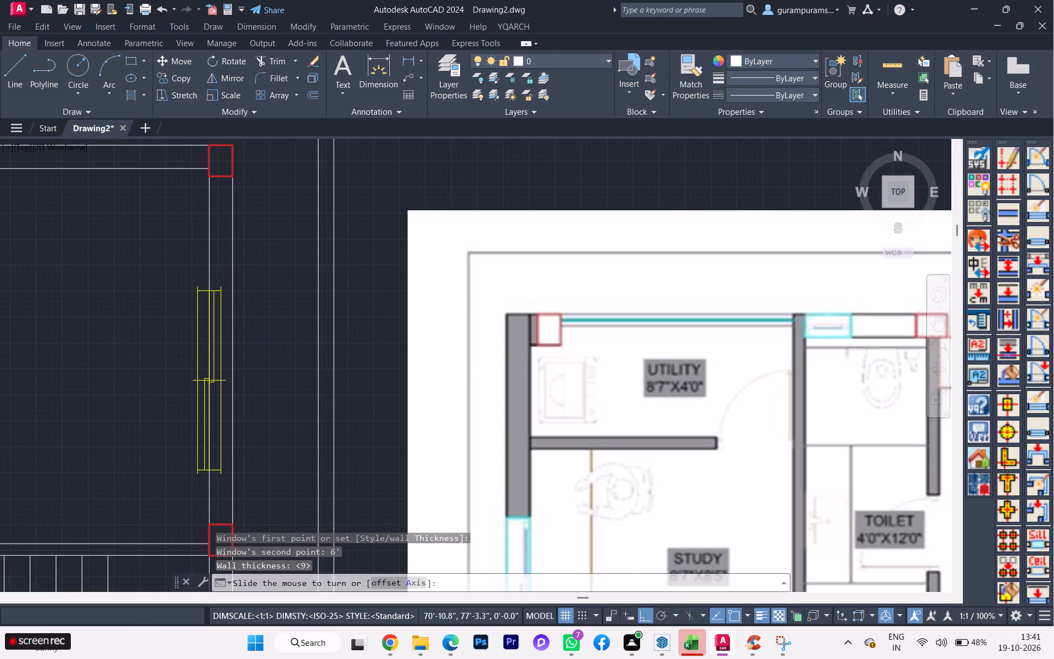
left_click(201, 370)
Move the bedroom window into the wall and slightly nearer the rear corner column, with its inner edge on the wall's inner line.
left_click(211, 317)
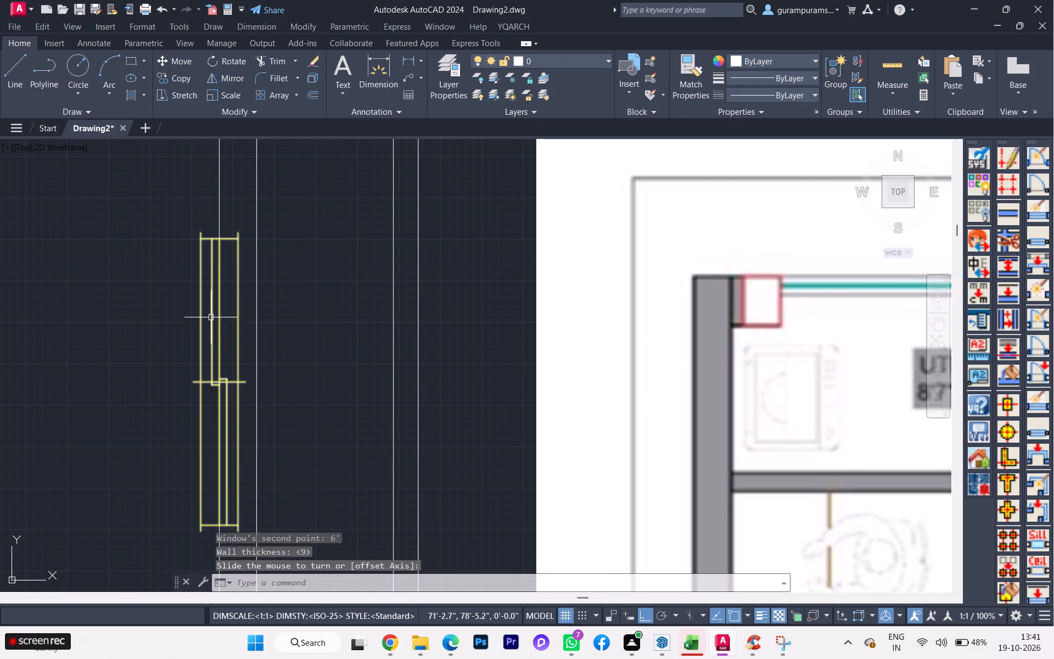
key("m")
key("Return")
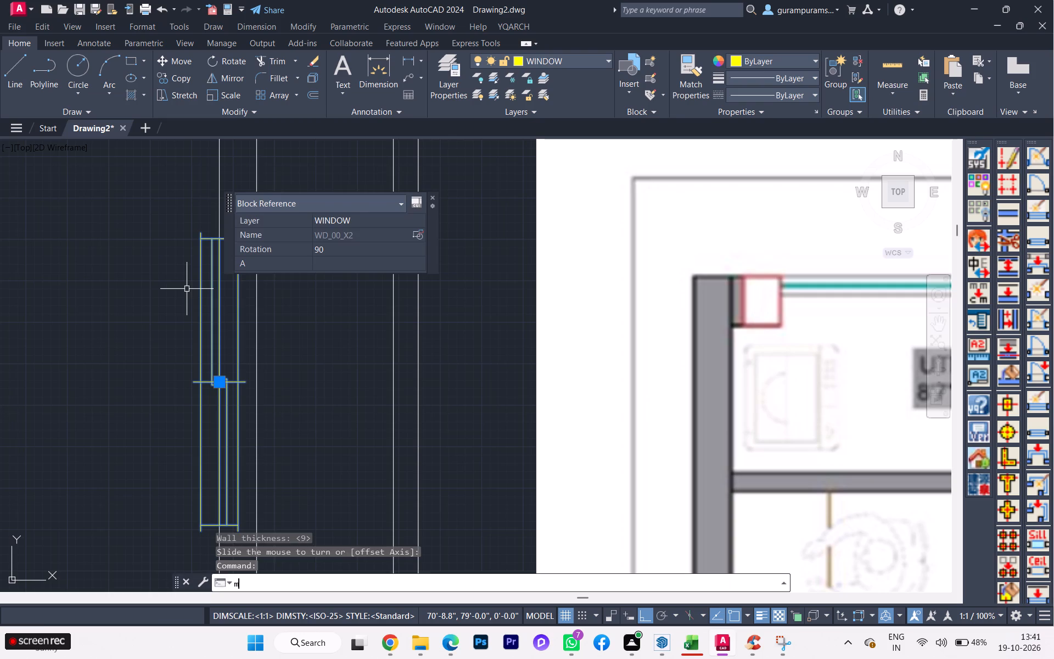
left_click(205, 242)
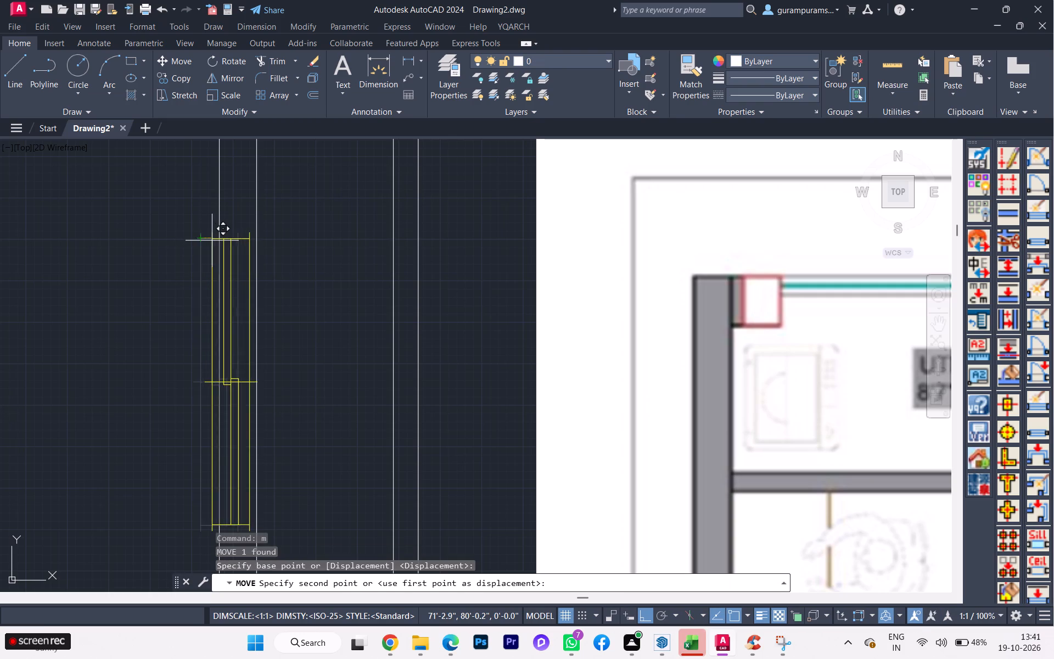
scroll(219, 242, "down", 2)
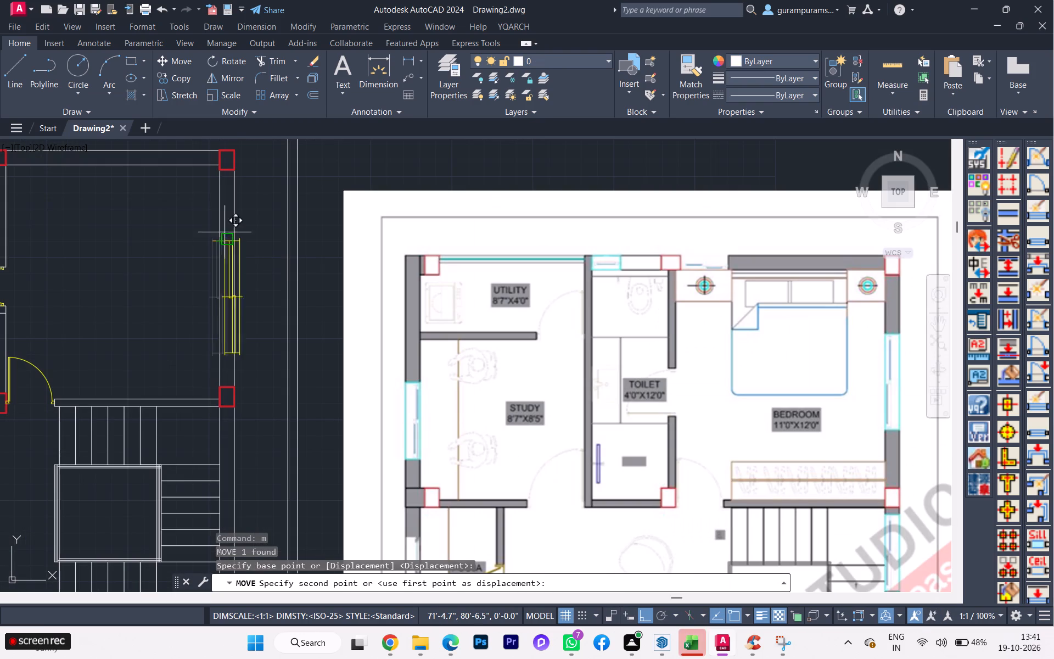
scroll(229, 222, "up", 1)
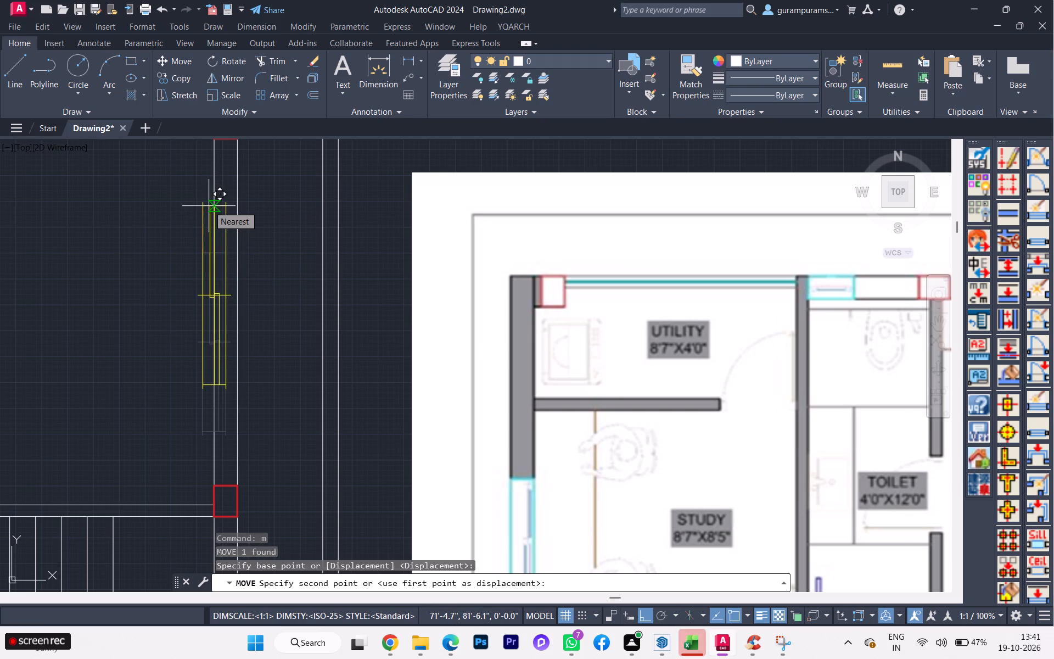
key("F8")
scroll(217, 210, "up", 2)
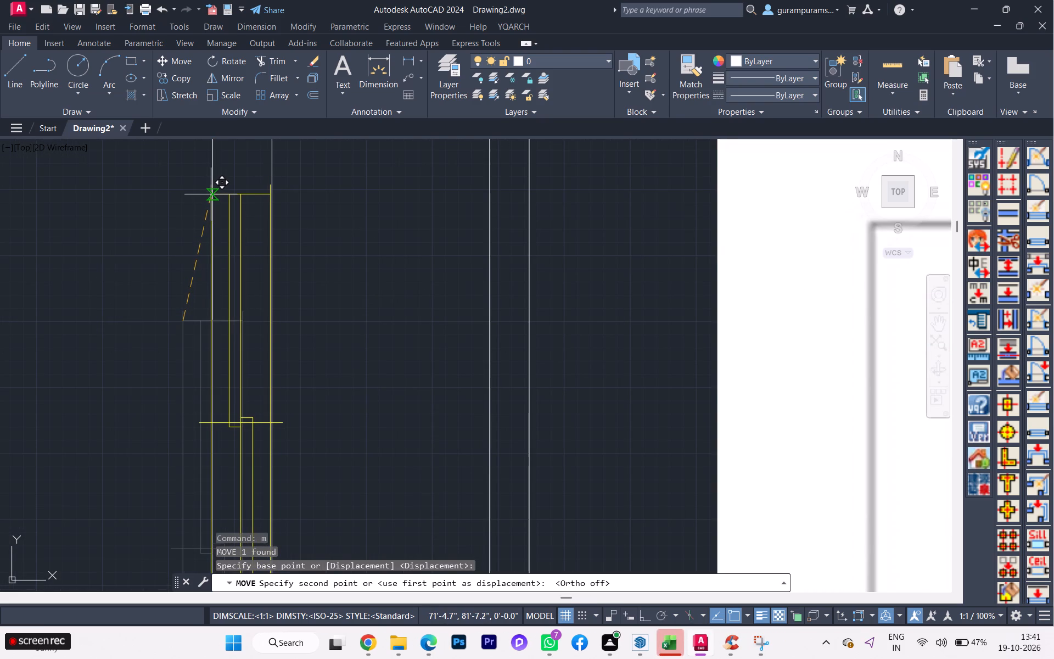
left_click(212, 192)
scroll(228, 203, "down", 2)
scroll(259, 236, "down", 2)
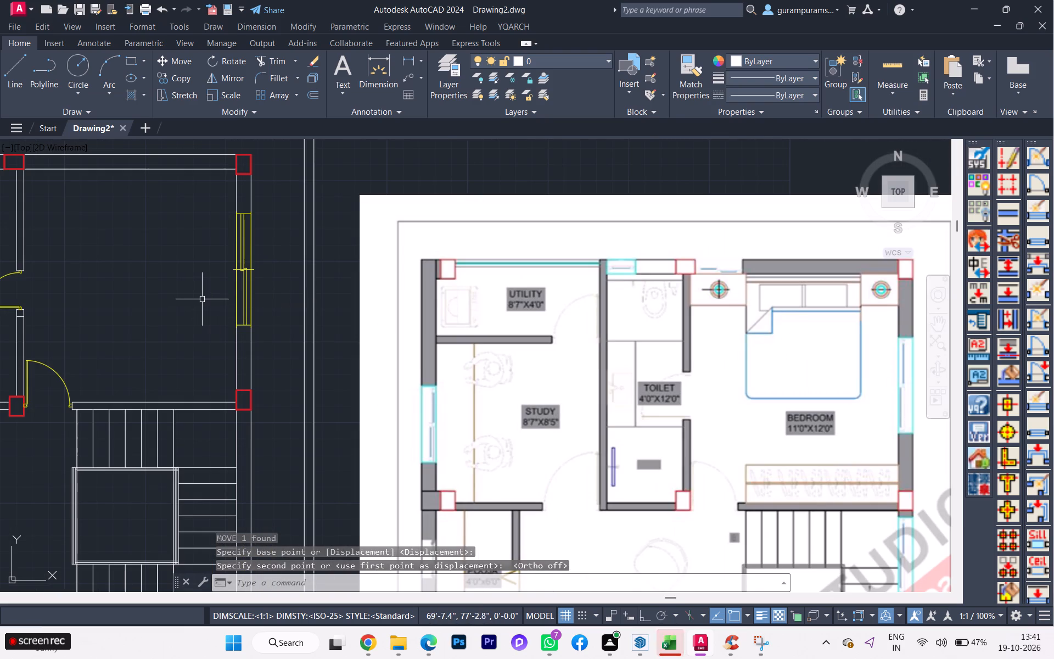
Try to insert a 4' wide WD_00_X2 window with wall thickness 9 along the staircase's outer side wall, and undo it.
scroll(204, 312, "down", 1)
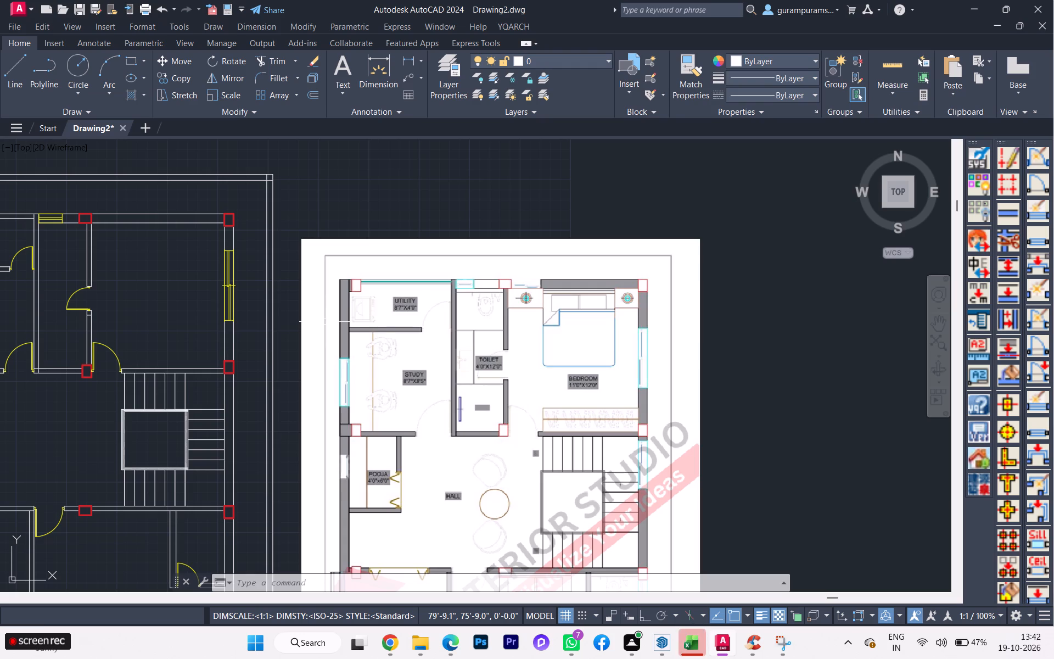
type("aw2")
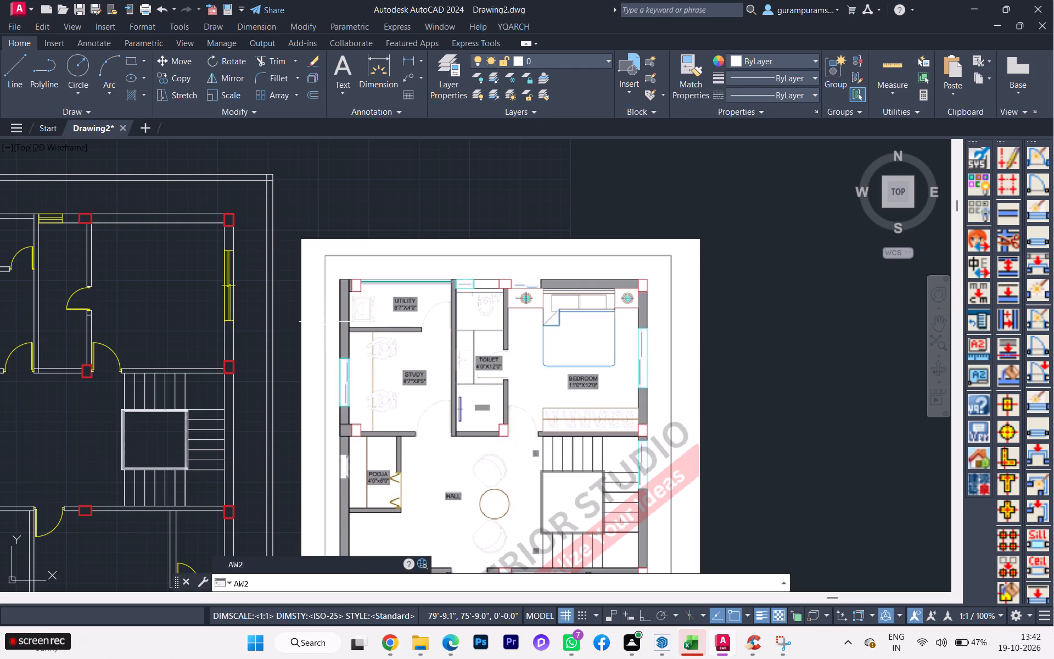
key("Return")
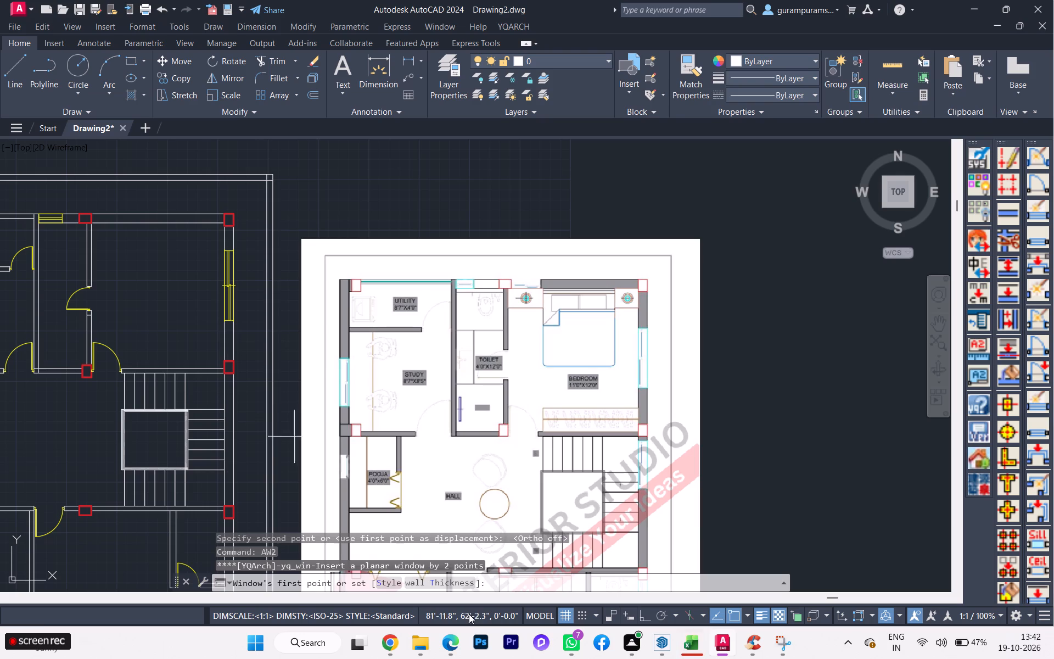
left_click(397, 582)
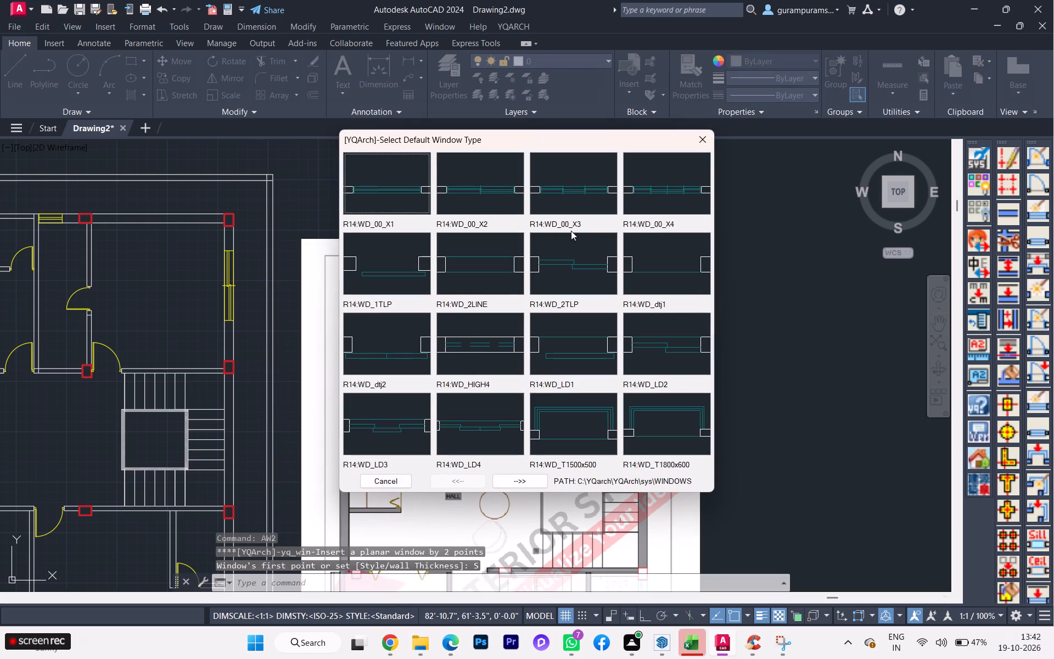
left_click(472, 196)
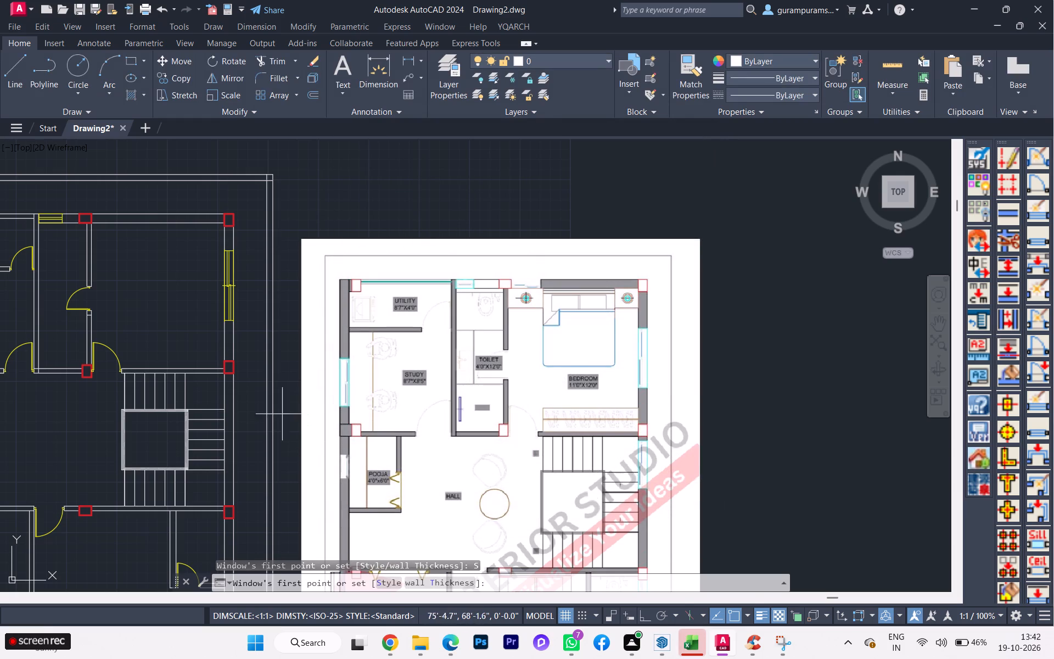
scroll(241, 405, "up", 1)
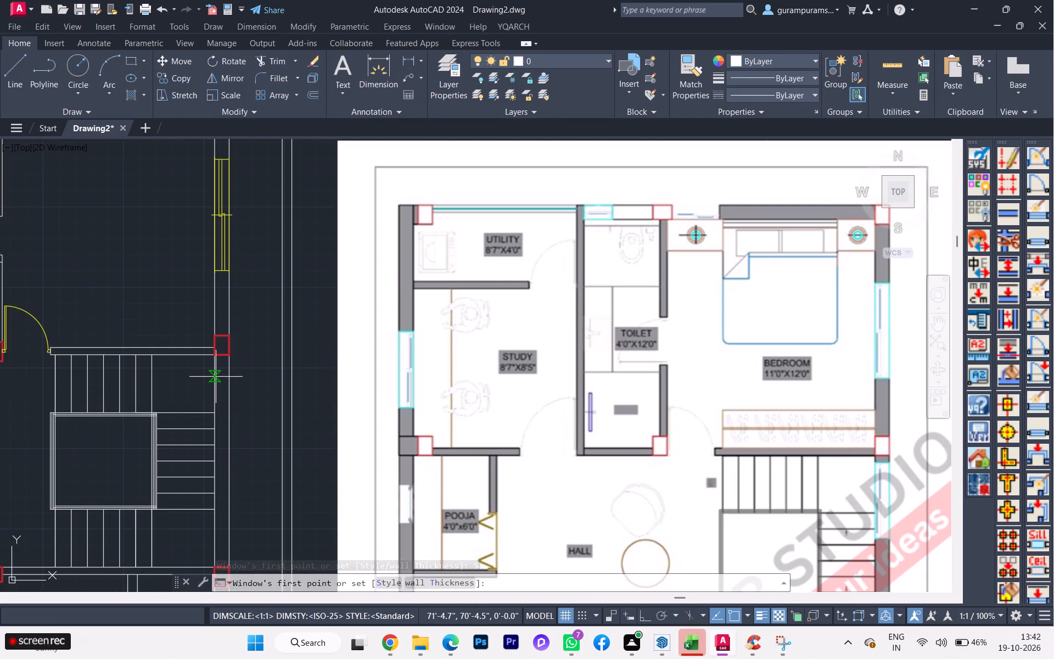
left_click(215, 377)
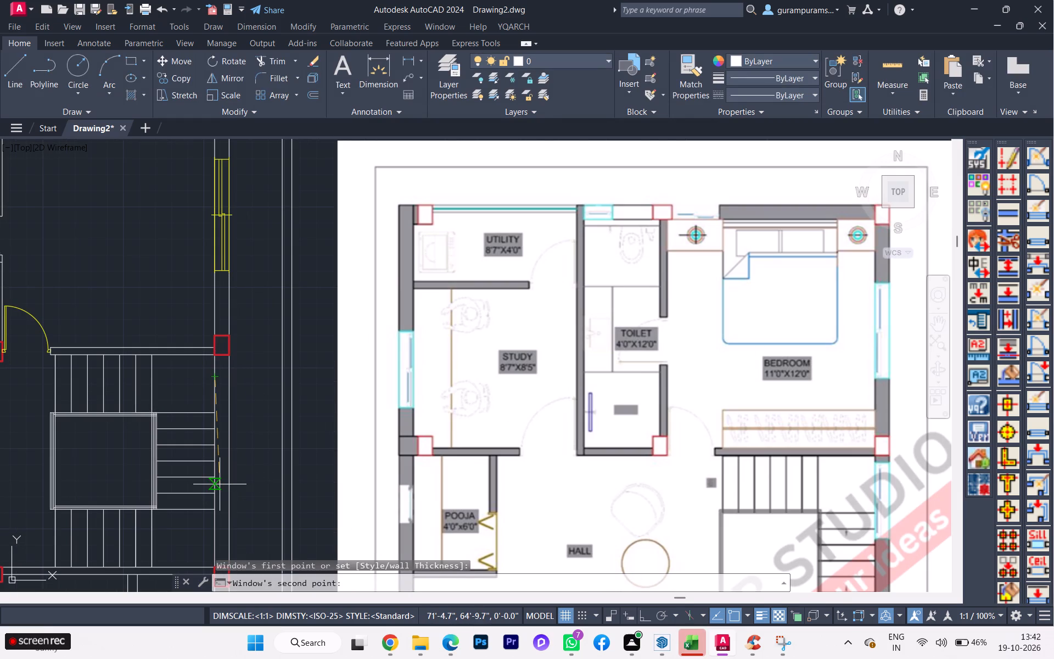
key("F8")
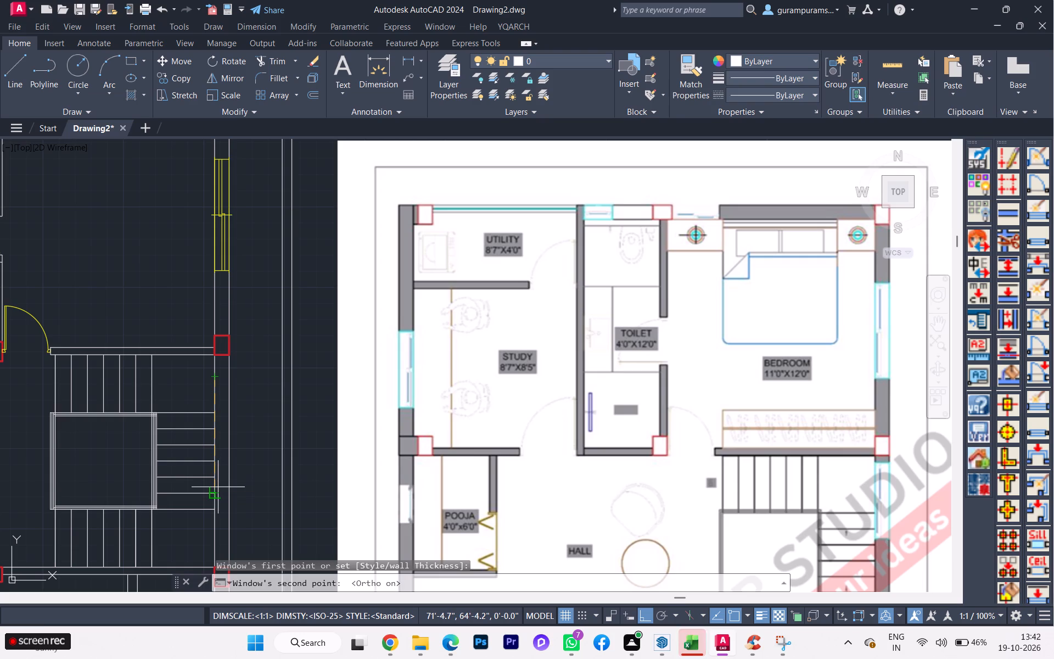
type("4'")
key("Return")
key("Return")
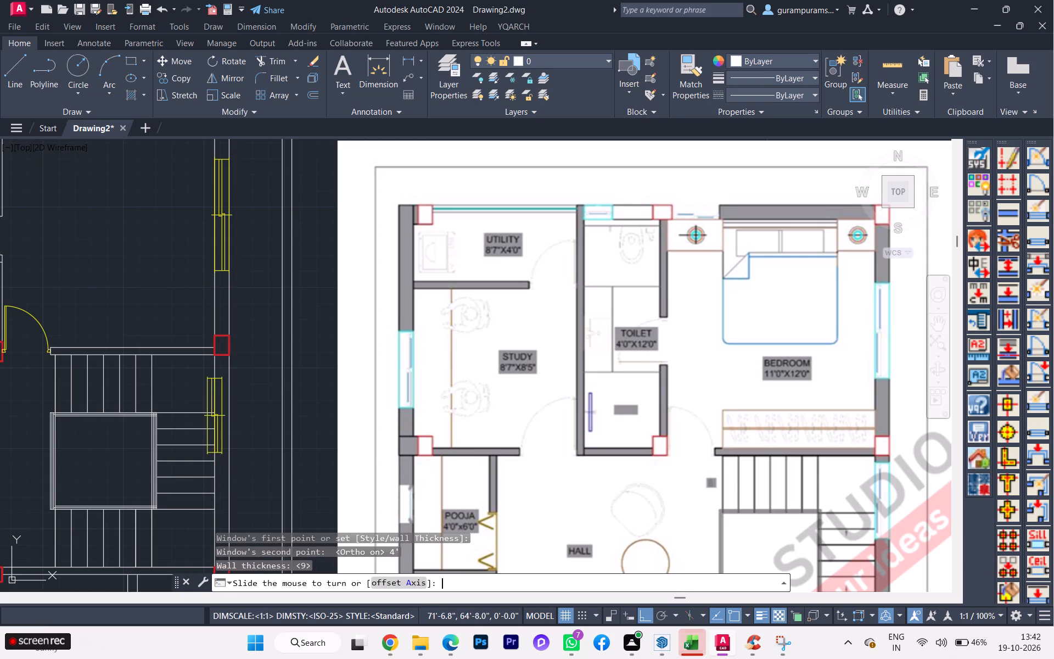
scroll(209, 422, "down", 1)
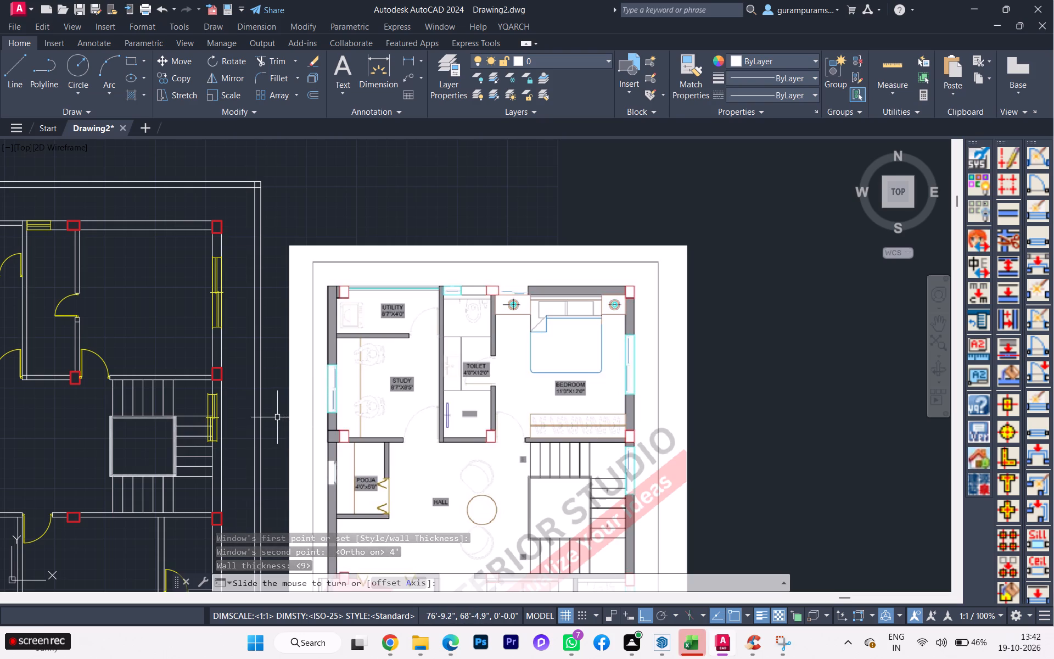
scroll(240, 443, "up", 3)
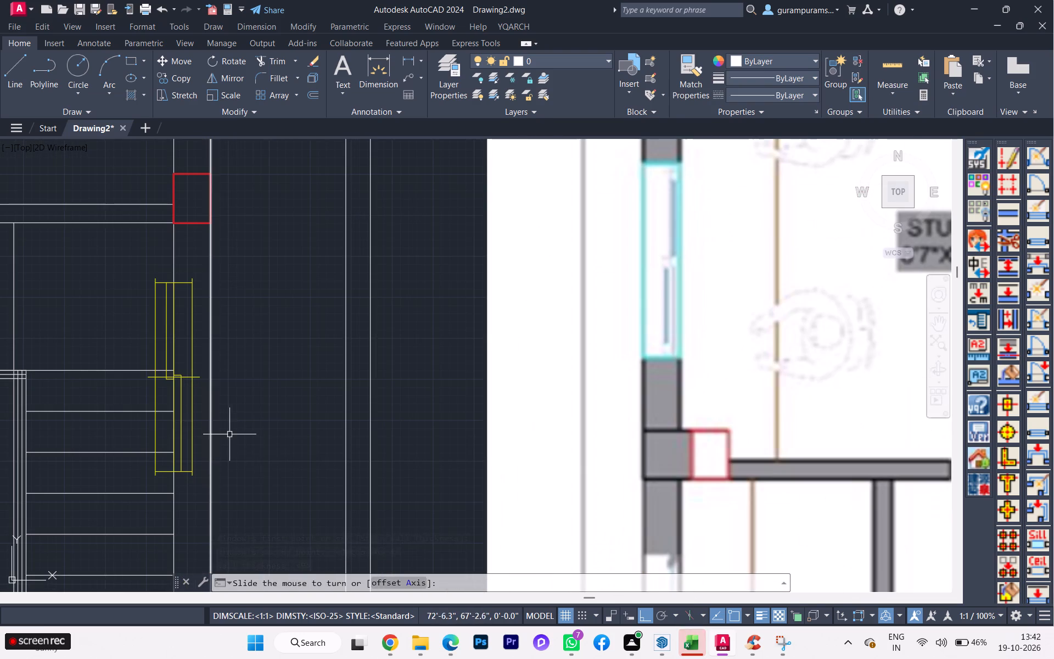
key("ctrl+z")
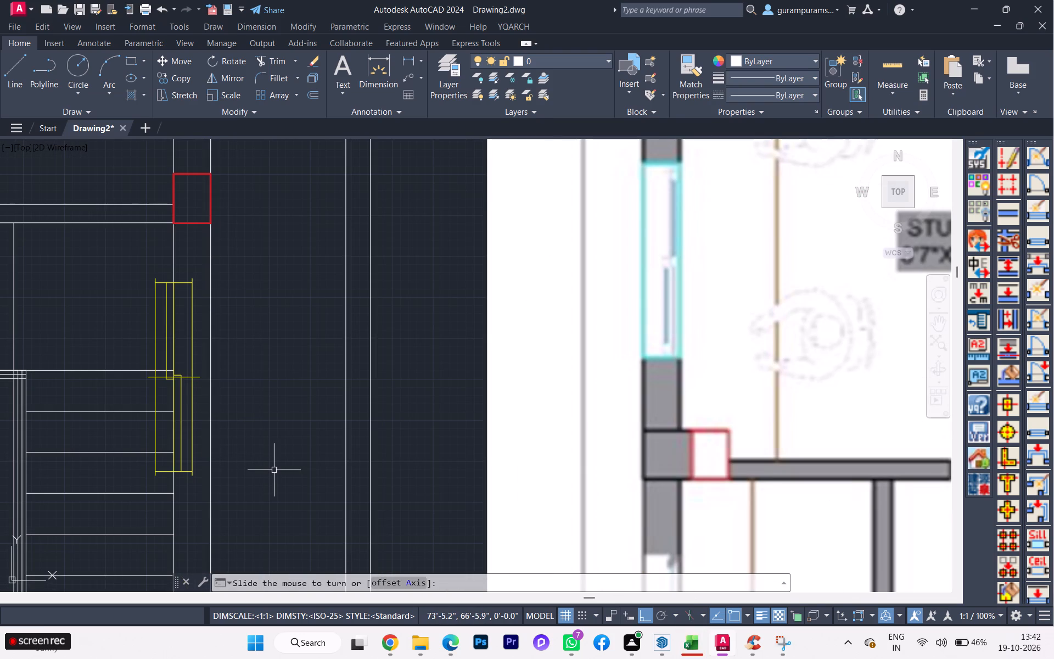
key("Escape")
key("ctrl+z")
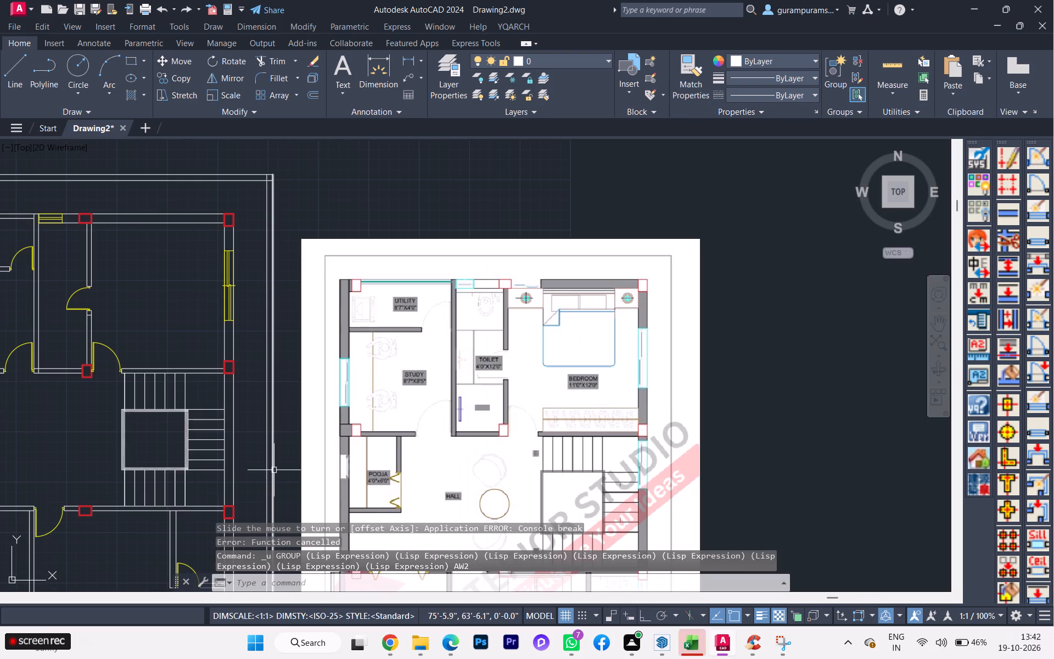
Insert a 5' wide WD_00_X2 window along the inner line of the staircase's outer side wall, from the first side tread, keeping wall thickness 9.
type("aw2")
key("Return")
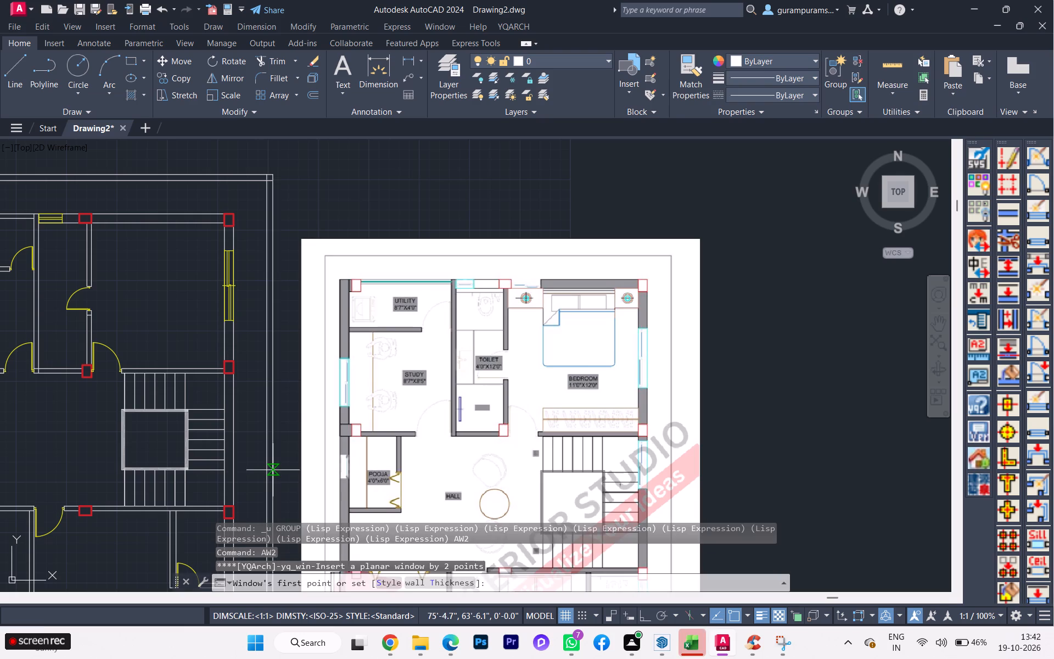
scroll(218, 323, "down", 1)
scroll(242, 414, "up", 2)
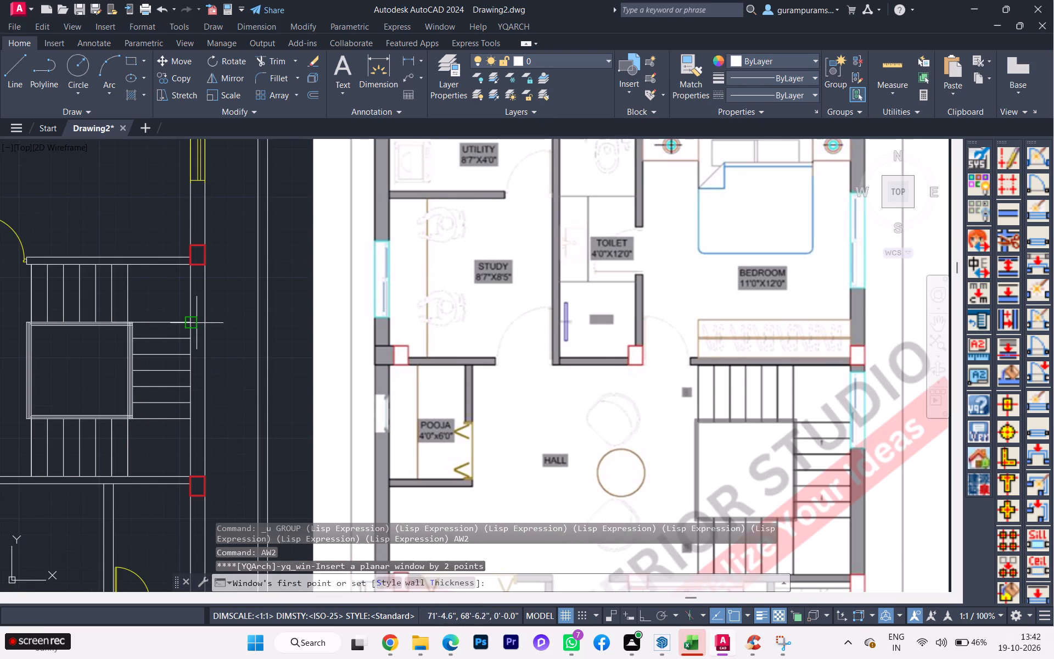
scroll(197, 323, "up", 1)
scroll(197, 323, "down", 1)
scroll(197, 323, "up", 1)
left_click(188, 321)
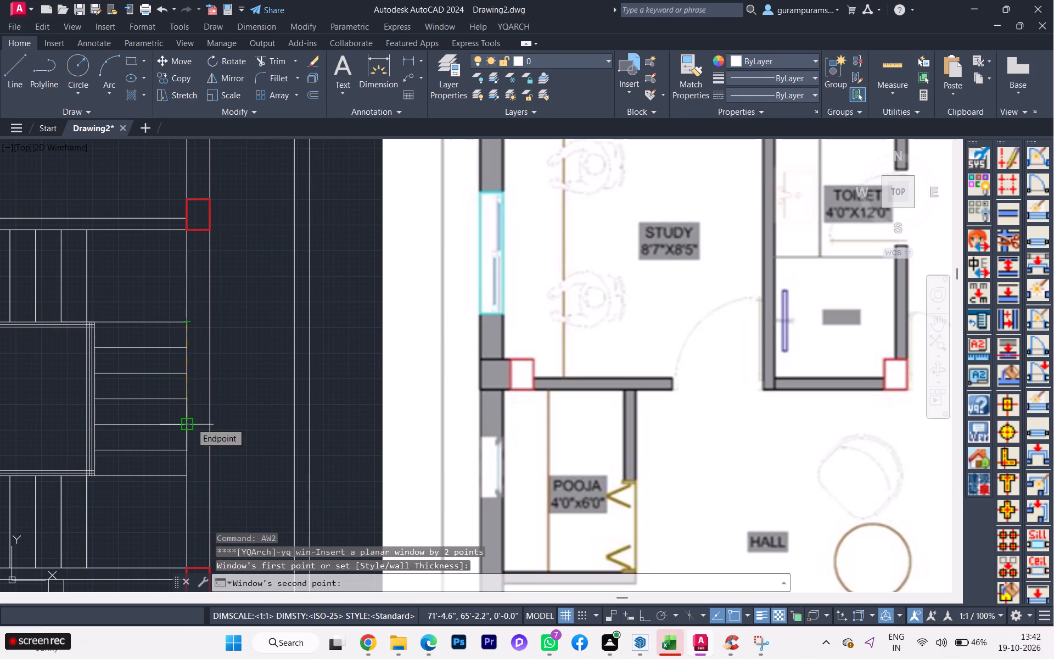
key("F8")
type("5;")
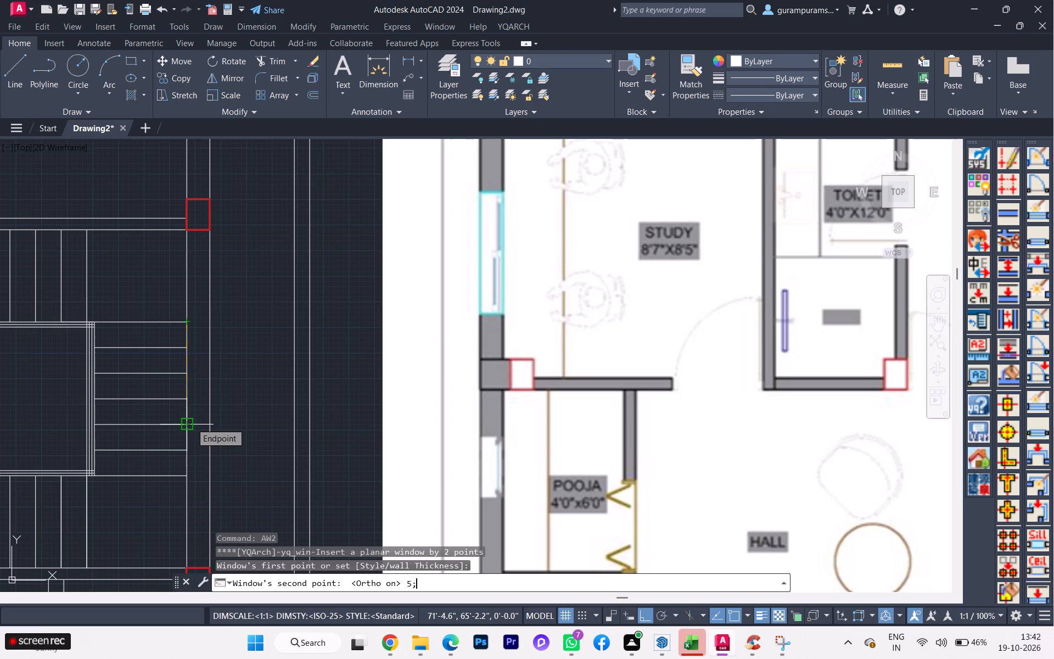
key("BackSpace")
key("apostrophe")
key("Return")
key("Return")
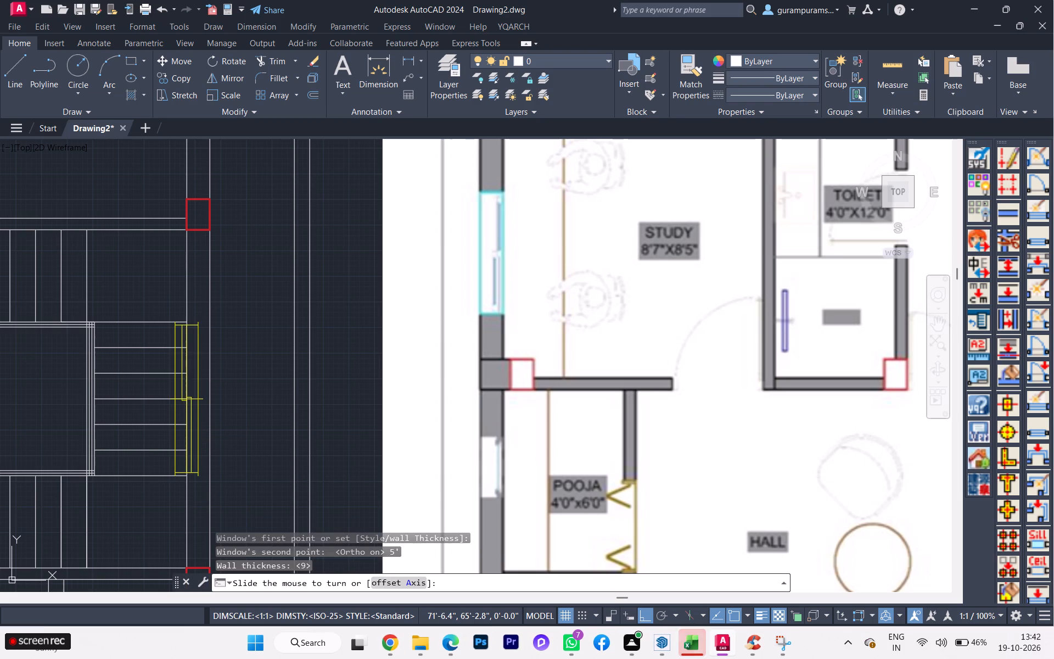
scroll(191, 423, "down", 1)
scroll(191, 423, "up", 2)
scroll(191, 423, "down", 1)
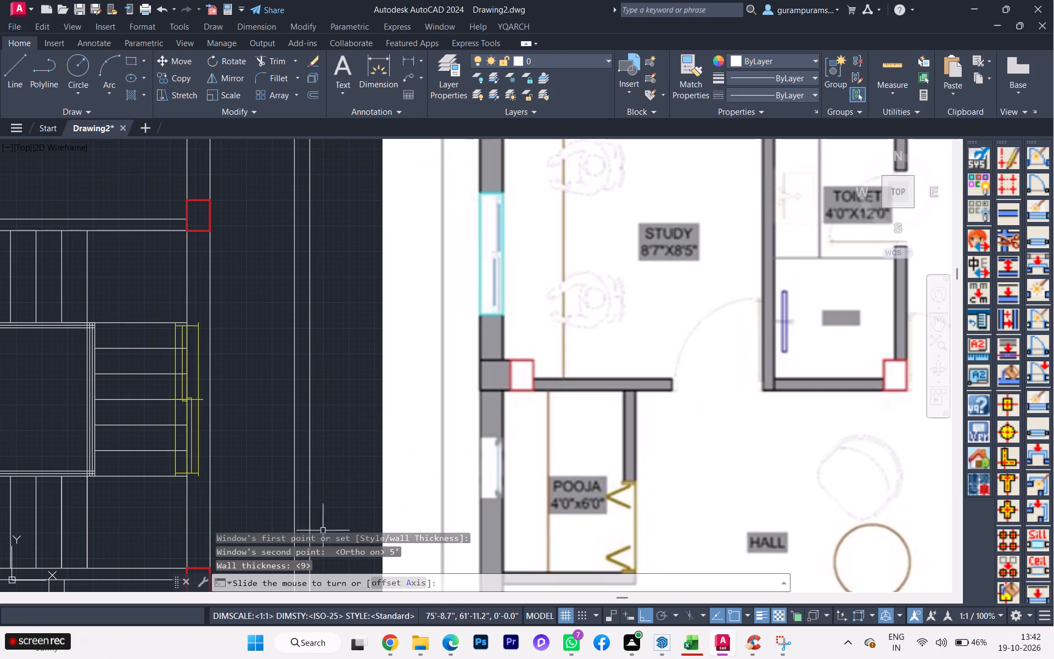
key("Return")
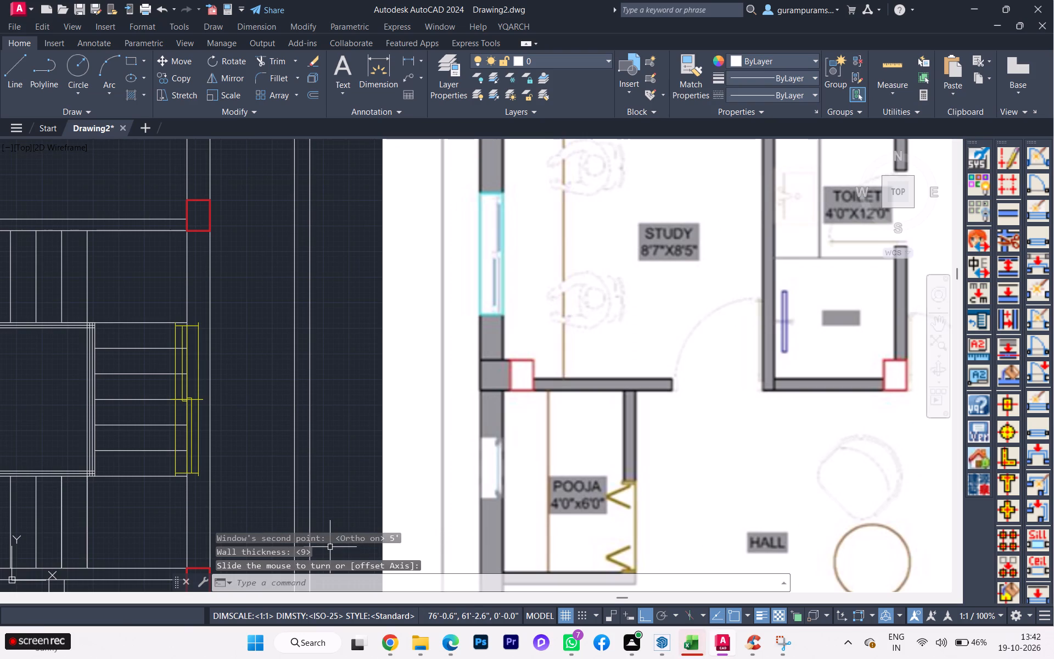
key("Escape")
Move the staircase window outward into the wall so that its outer edge lies on the wall's outer line.
key("m")
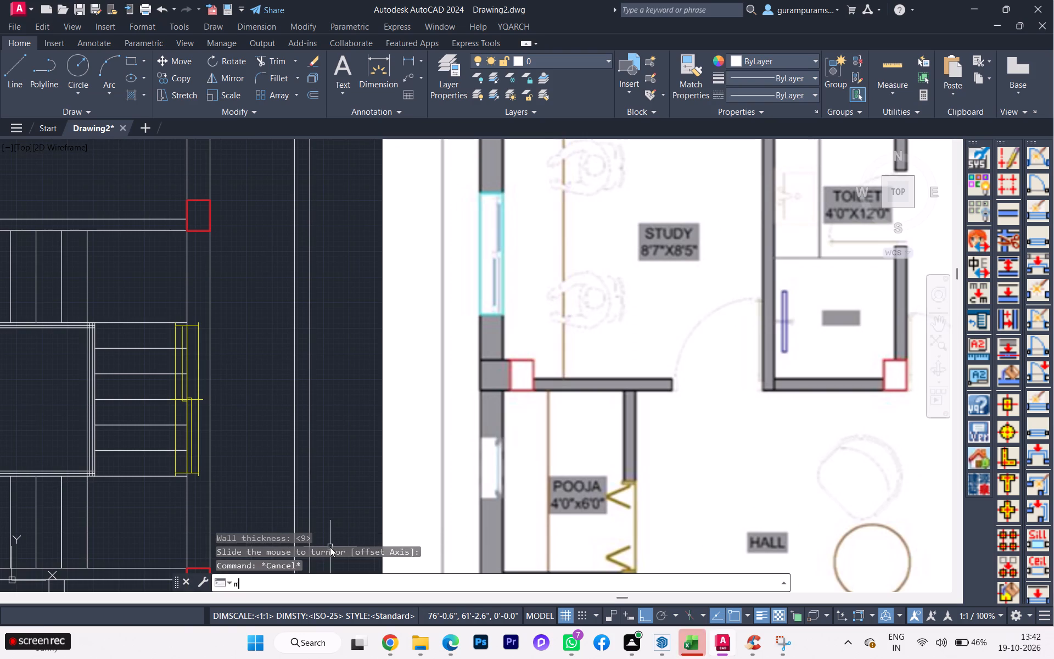
key("Return")
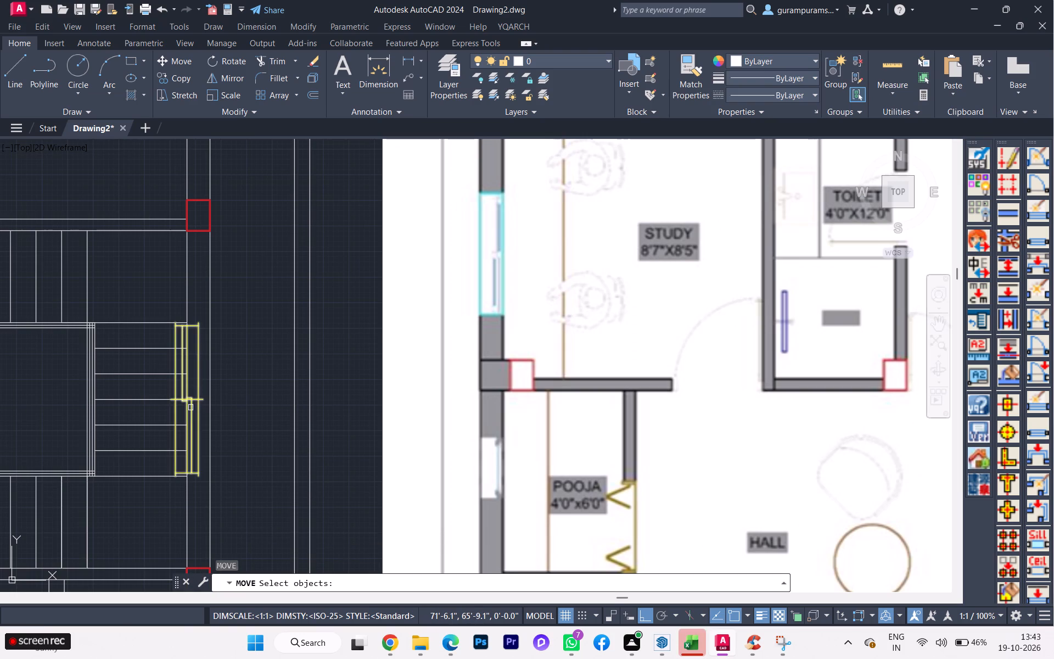
left_click(190, 407)
key("Return")
scroll(190, 406, "up", 1)
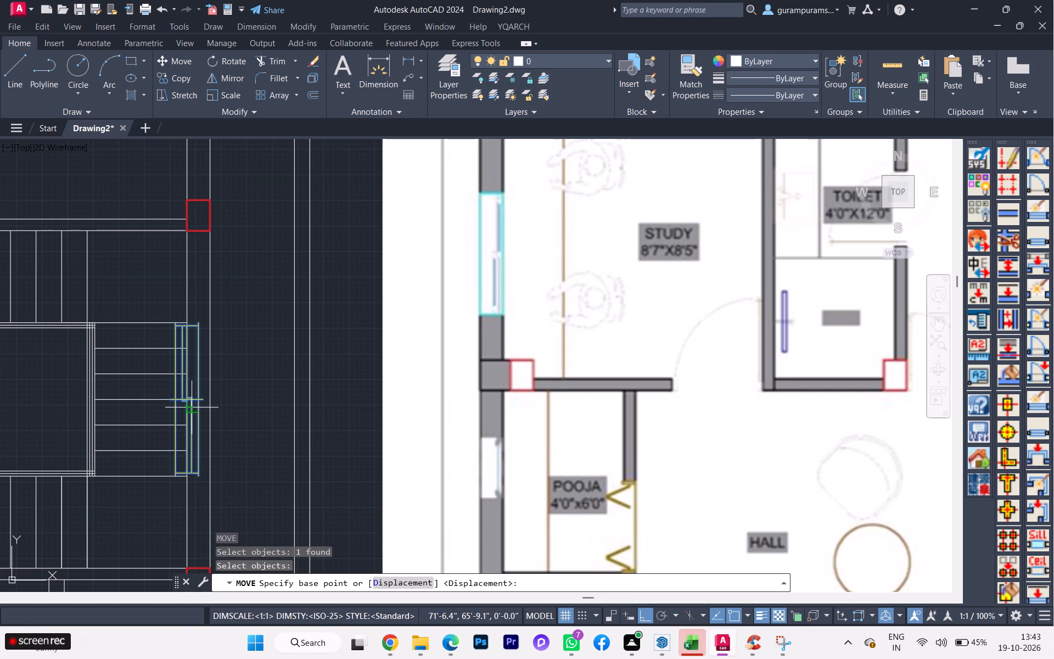
scroll(192, 404, "up", 2)
left_click(216, 391)
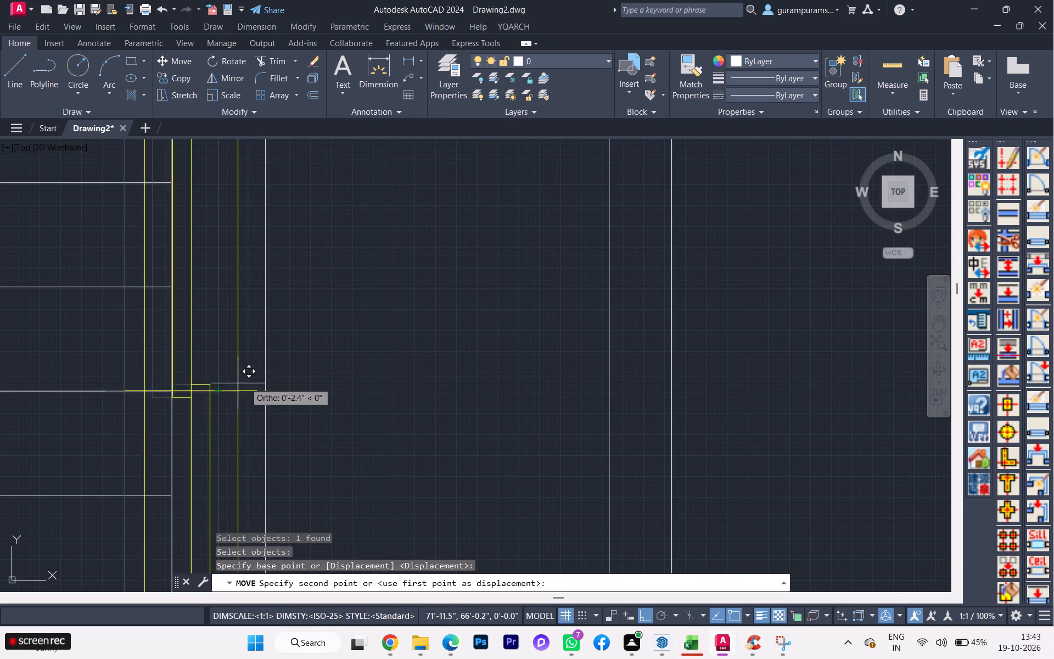
left_click(266, 386)
Move the staircase window about 2'-8.5" along the wall, close to the column between the bedroom and the stairs.
scroll(276, 365, "down", 3)
scroll(276, 365, "up", 1)
scroll(276, 365, "down", 2)
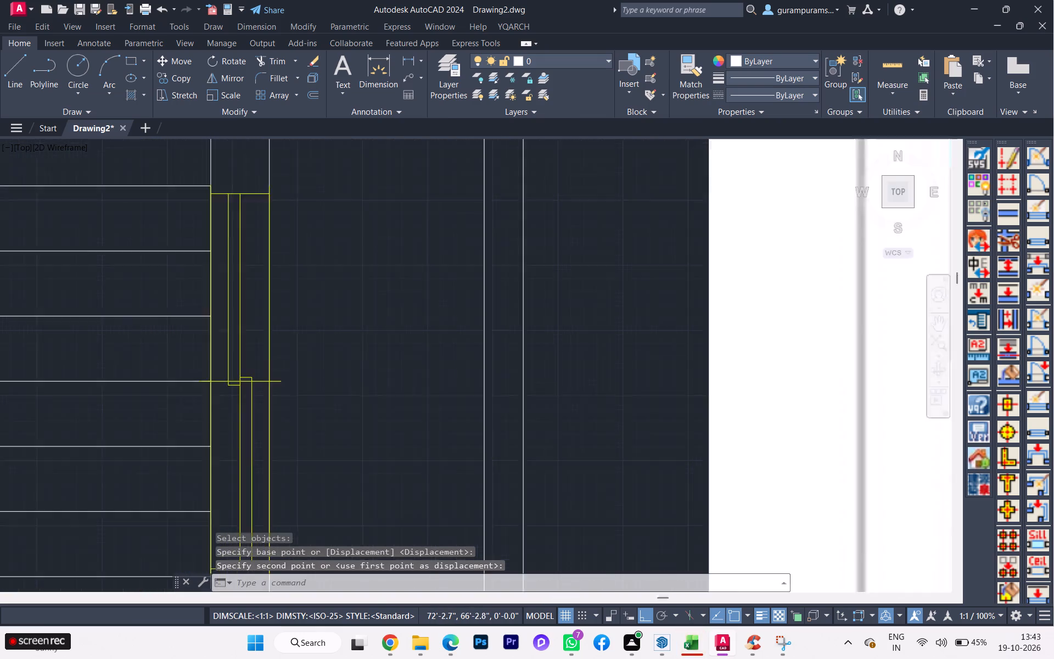
scroll(276, 365, "down", 2)
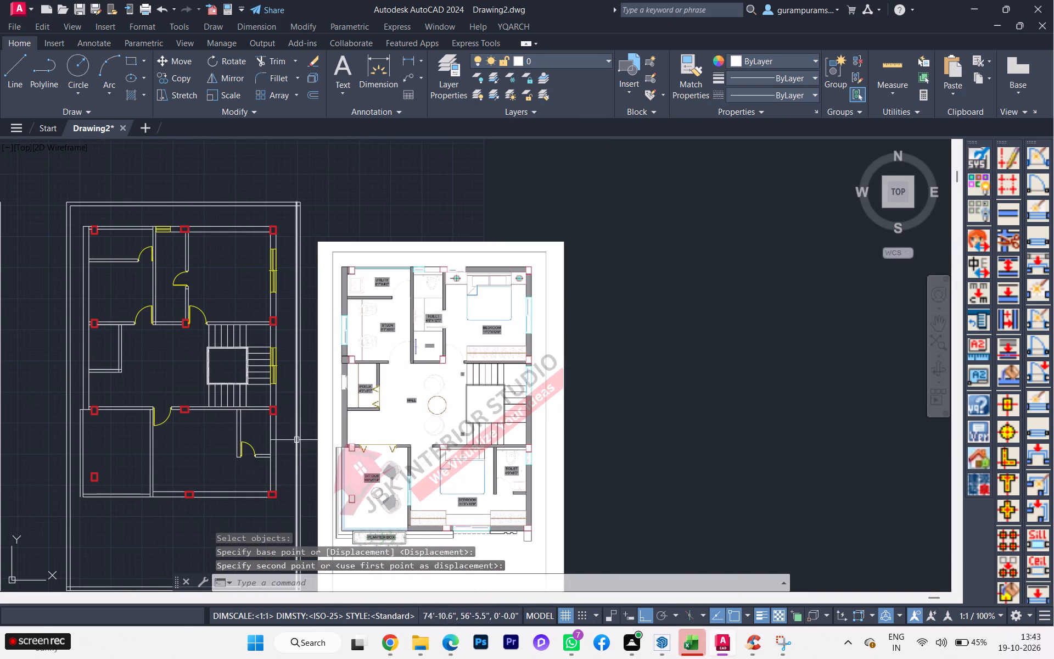
scroll(508, 370, "up", 1)
scroll(509, 370, "down", 1)
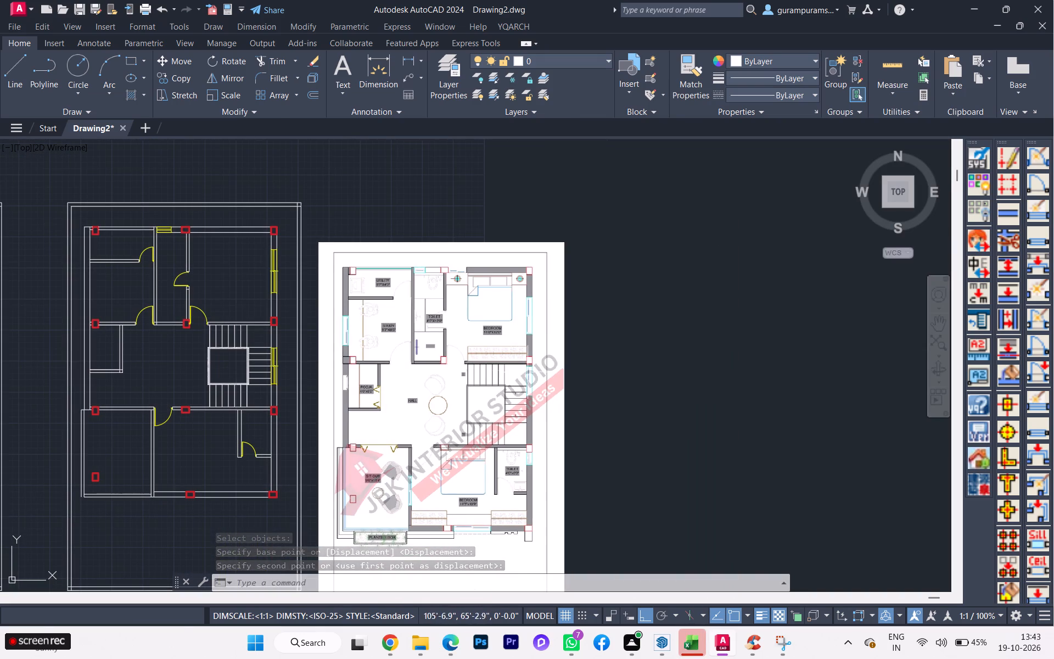
scroll(307, 349, "up", 3)
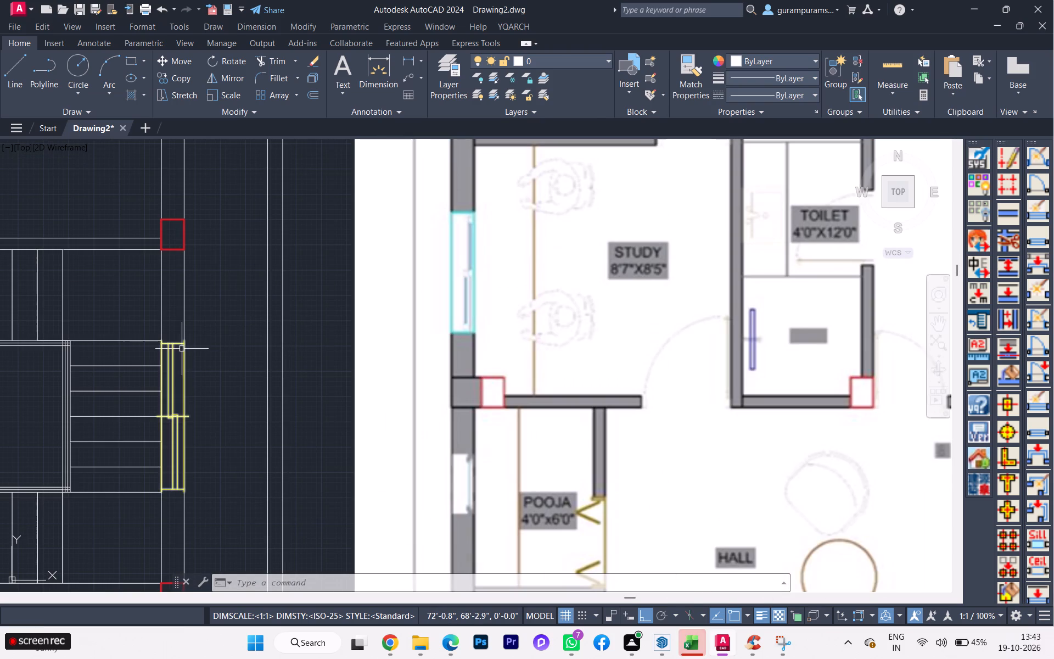
left_click(182, 349)
key("m")
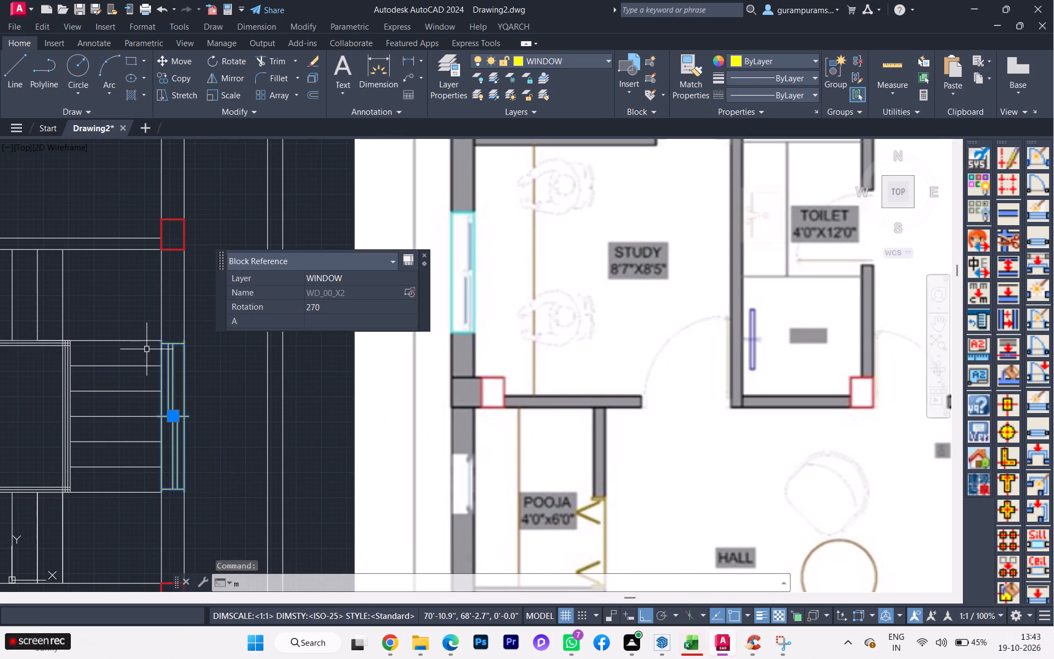
key("Return")
scroll(176, 326, "up", 1)
scroll(162, 353, "down", 1)
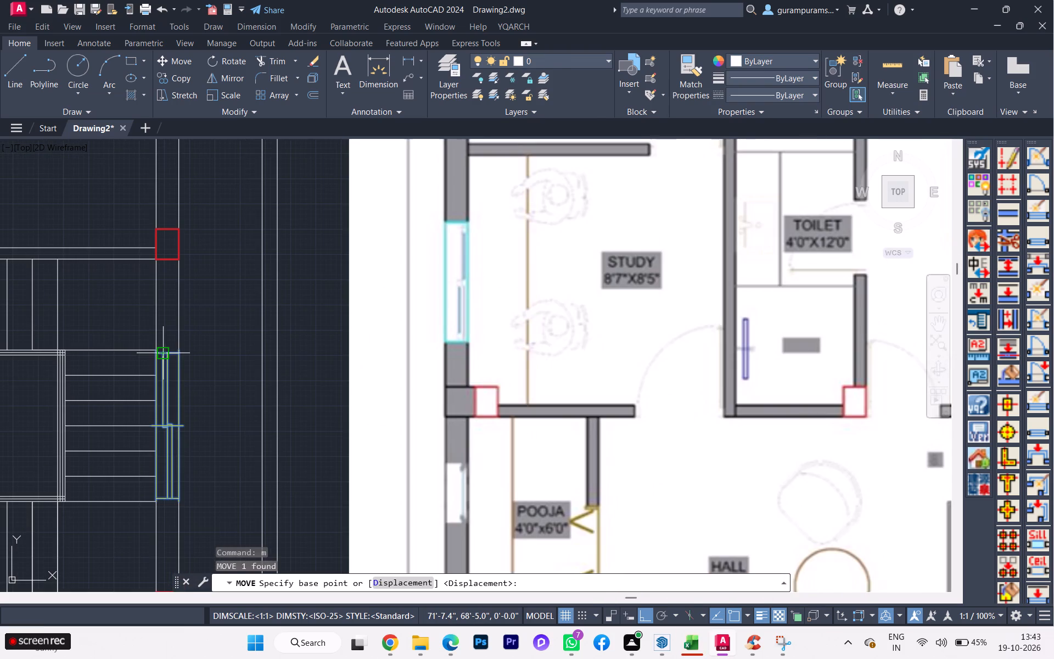
left_click(164, 353)
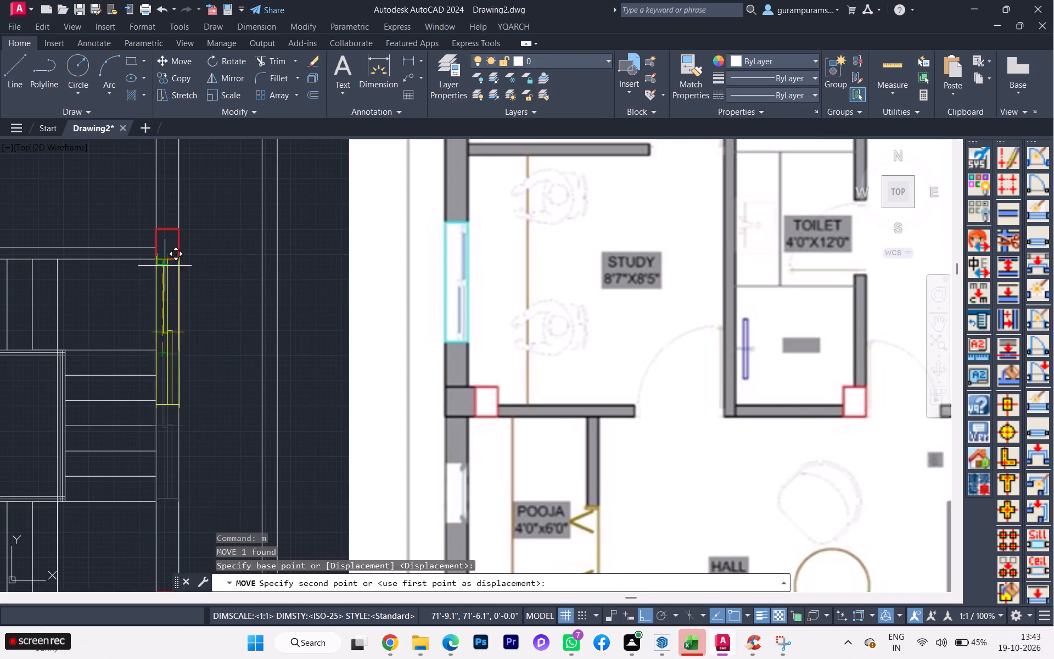
scroll(162, 270, "down", 1)
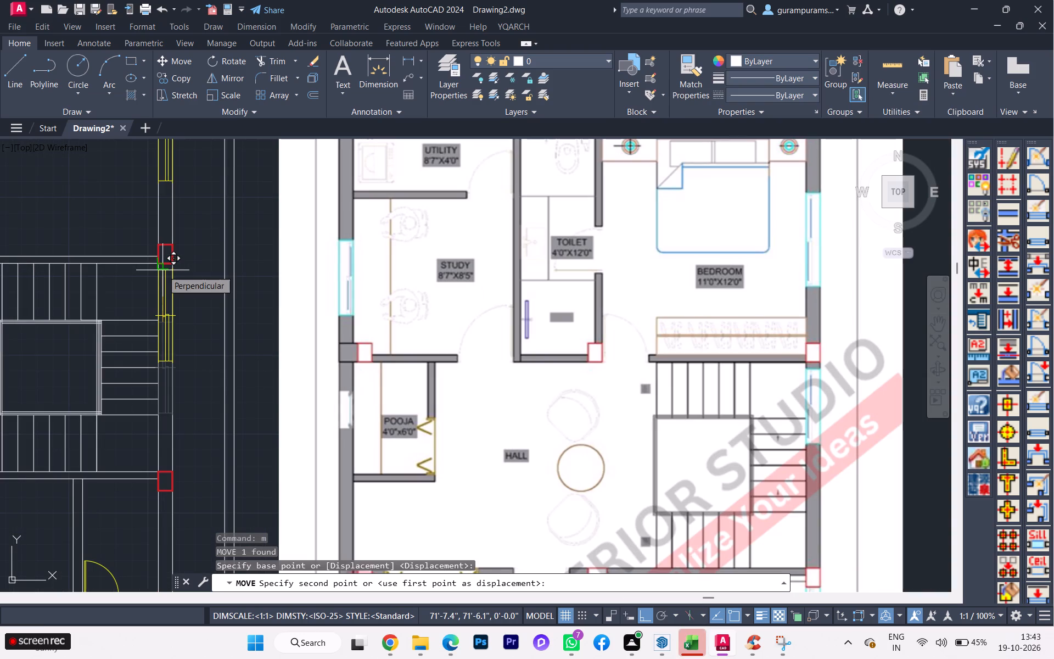
scroll(162, 270, "up", 4)
scroll(162, 270, "down", 1)
scroll(162, 270, "up", 1)
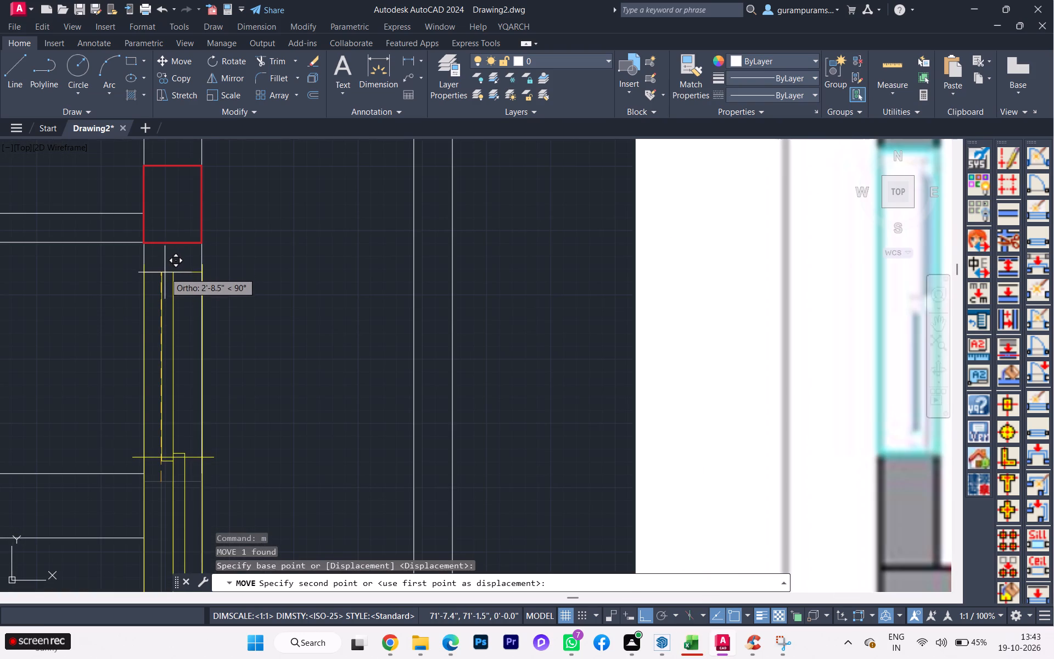
left_click(165, 272)
scroll(176, 254, "down", 2)
scroll(284, 460, "down", 1)
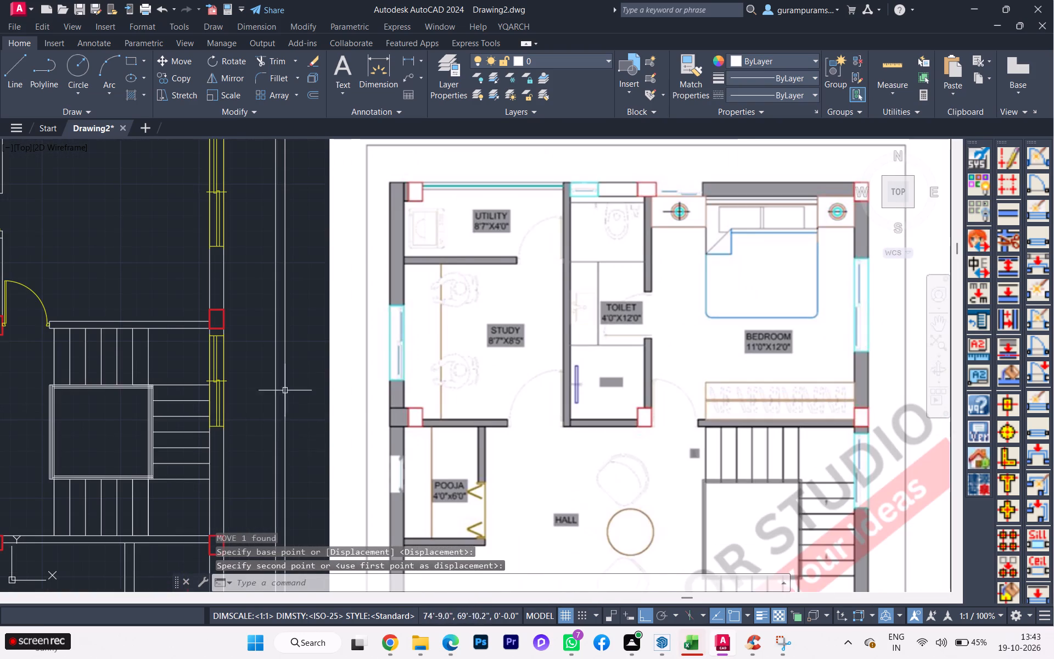
Compare the drawn first floor with the reference plan to find the next window to add.
scroll(267, 345, "down", 1)
key("Escape")
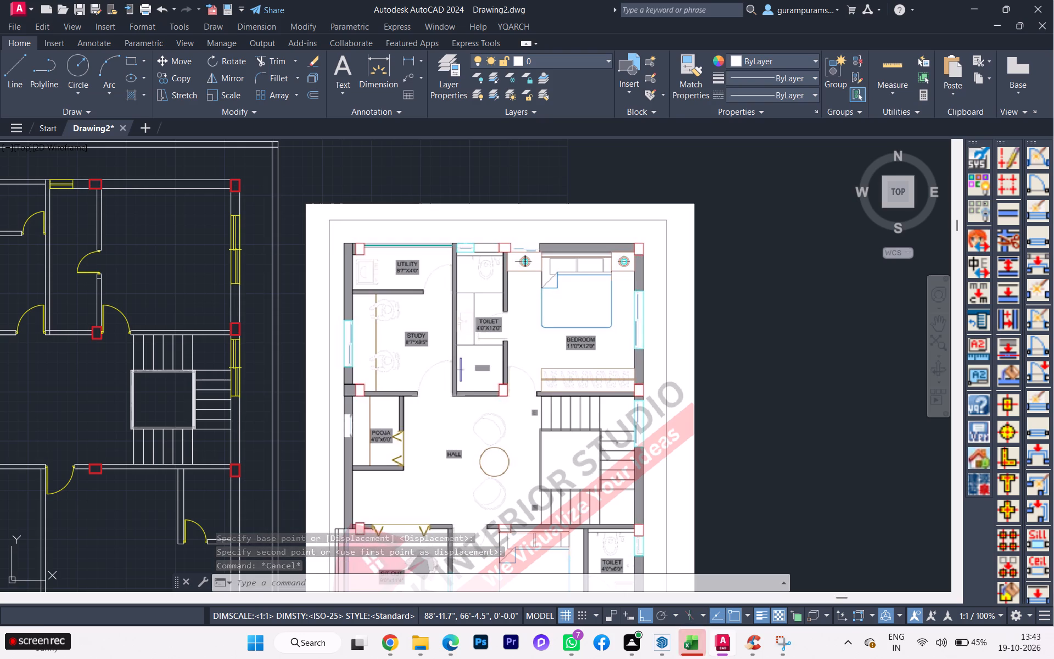
scroll(381, 275, "down", 1)
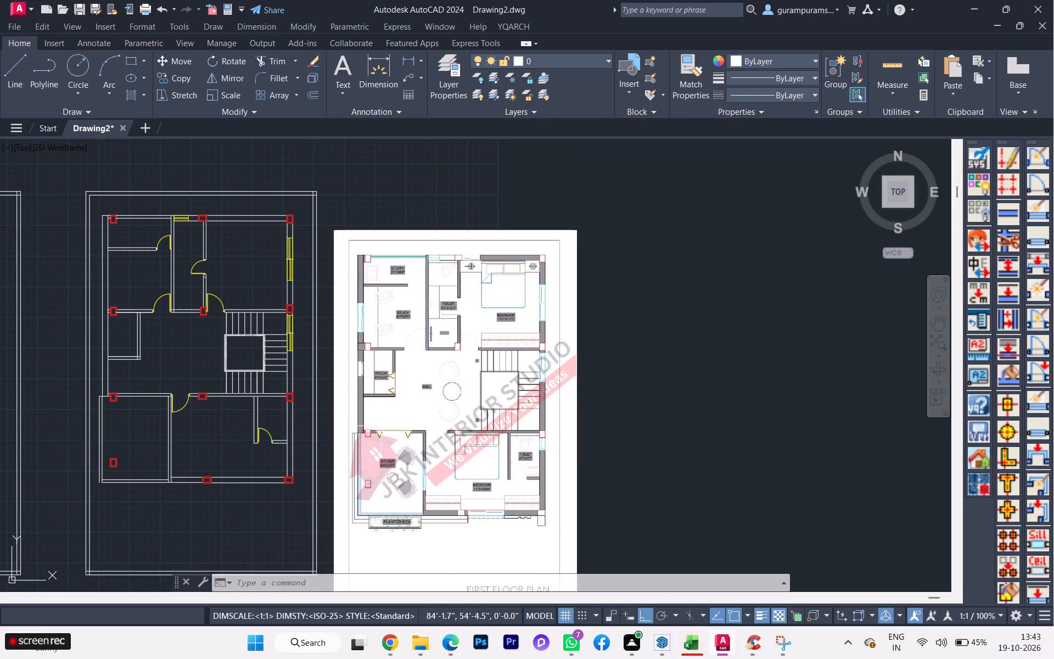
scroll(403, 485, "up", 1)
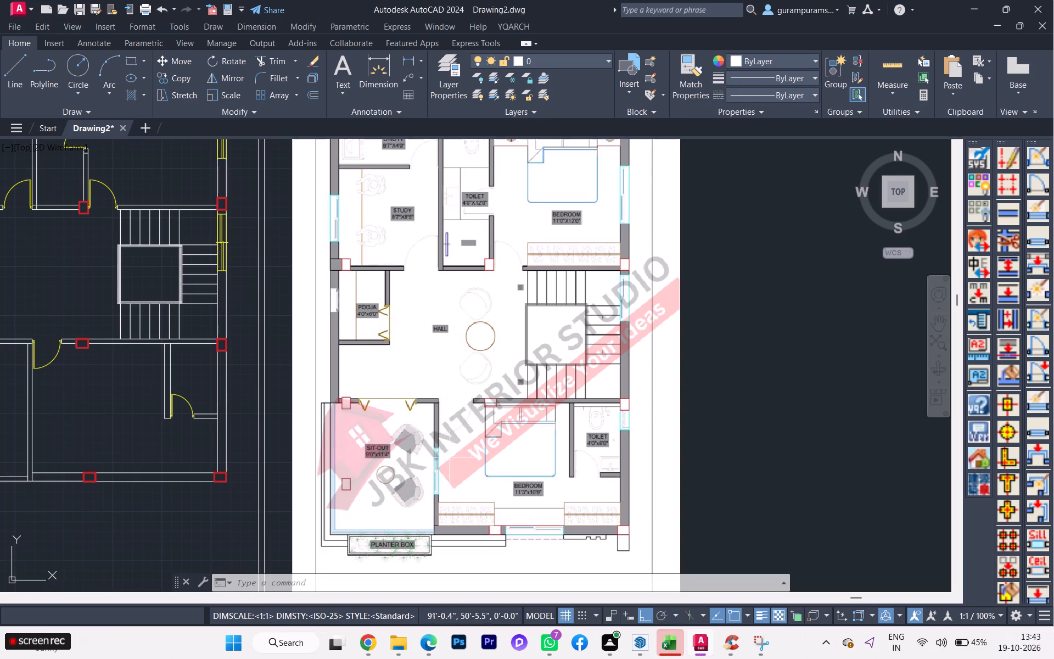
scroll(605, 456, "down", 1)
scroll(606, 456, "up", 1)
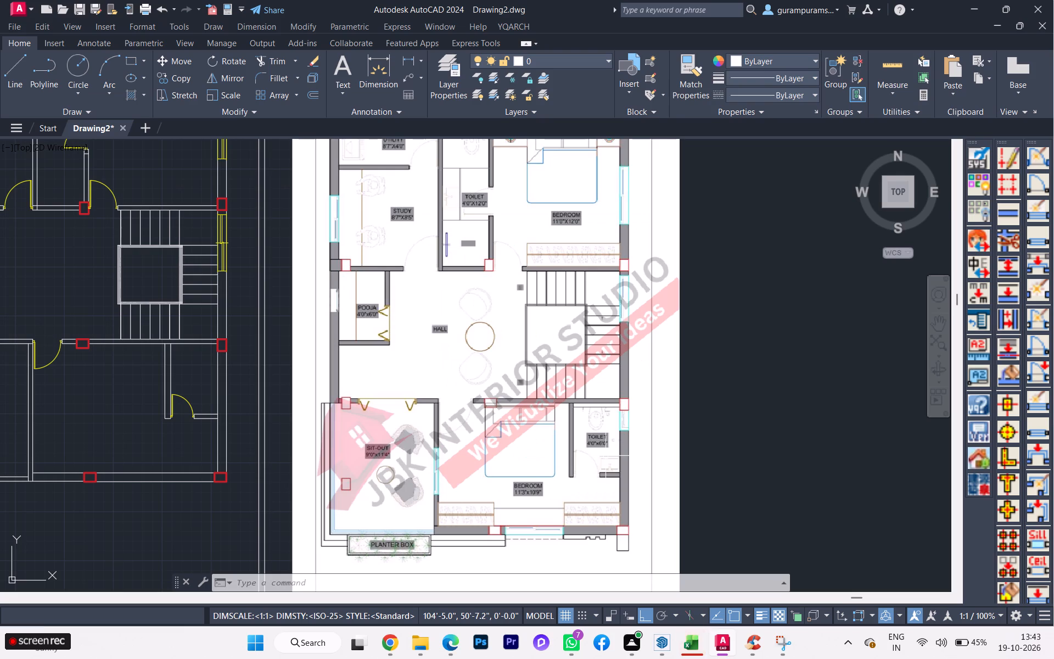
scroll(607, 459, "down", 1)
scroll(435, 528, "up", 1)
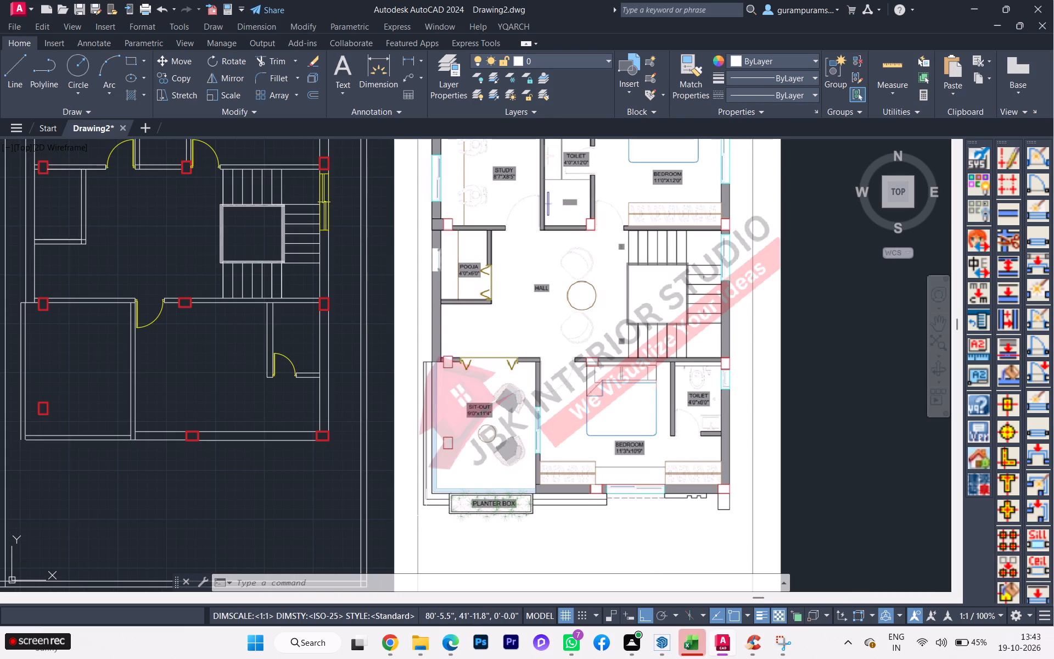
key("space")
key("Escape")
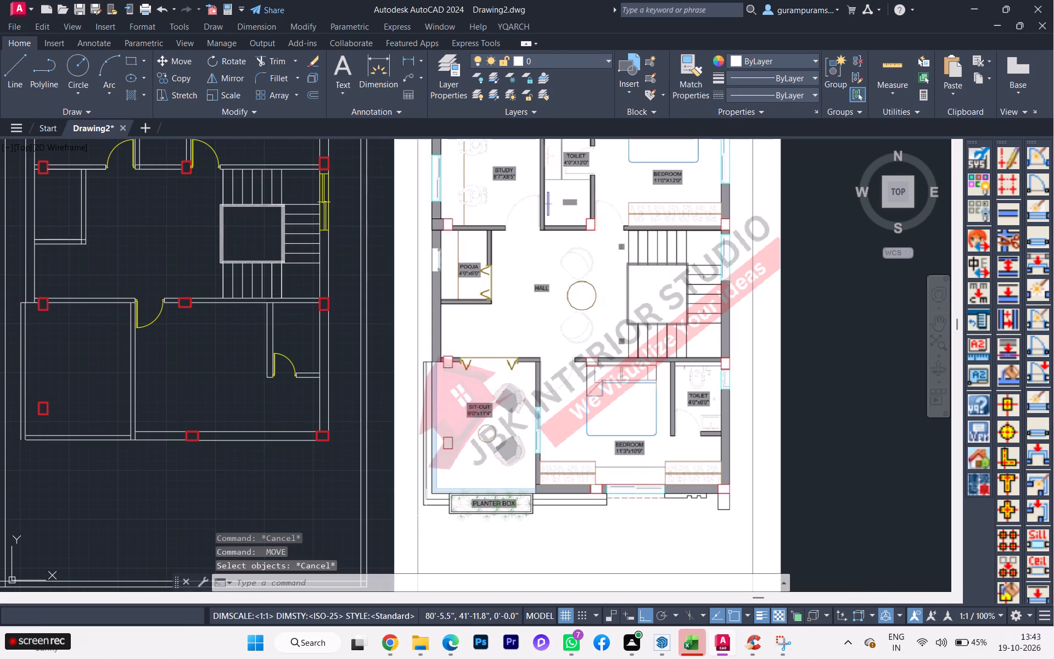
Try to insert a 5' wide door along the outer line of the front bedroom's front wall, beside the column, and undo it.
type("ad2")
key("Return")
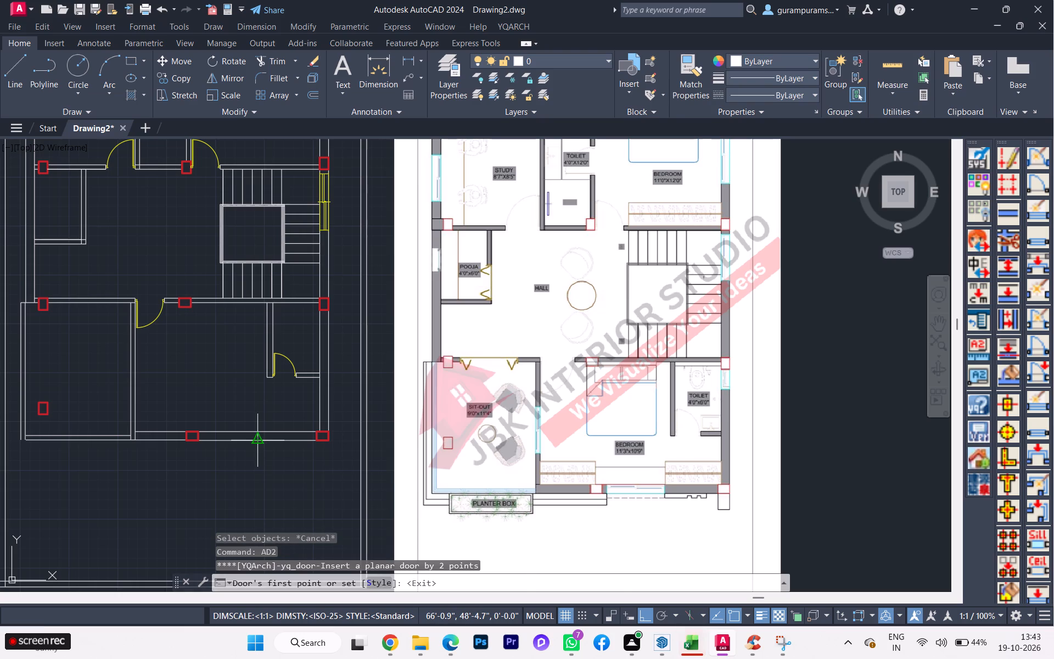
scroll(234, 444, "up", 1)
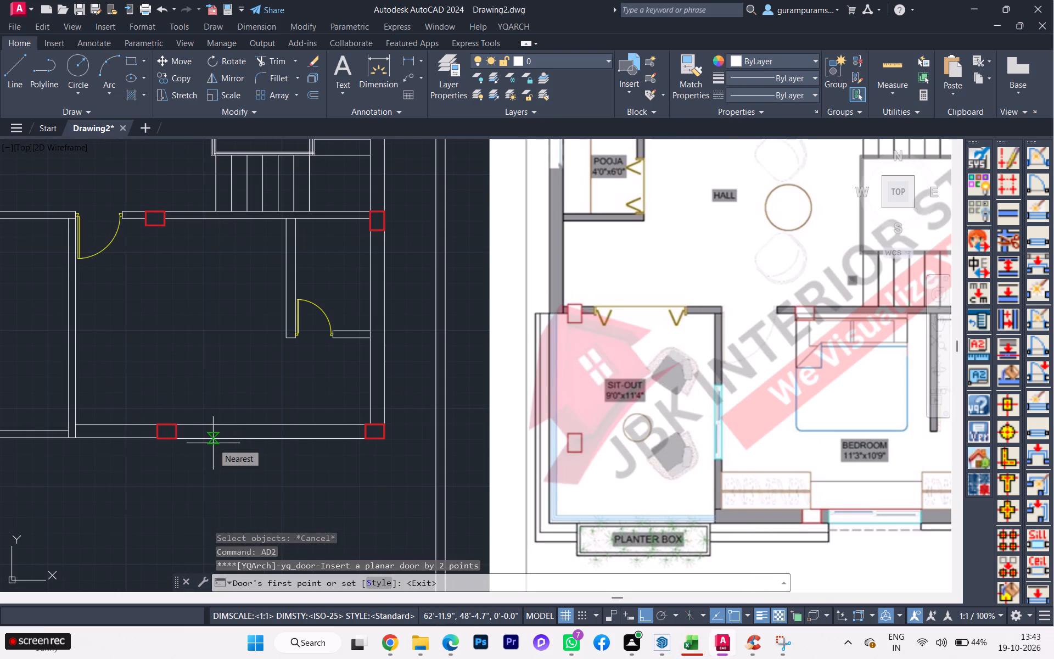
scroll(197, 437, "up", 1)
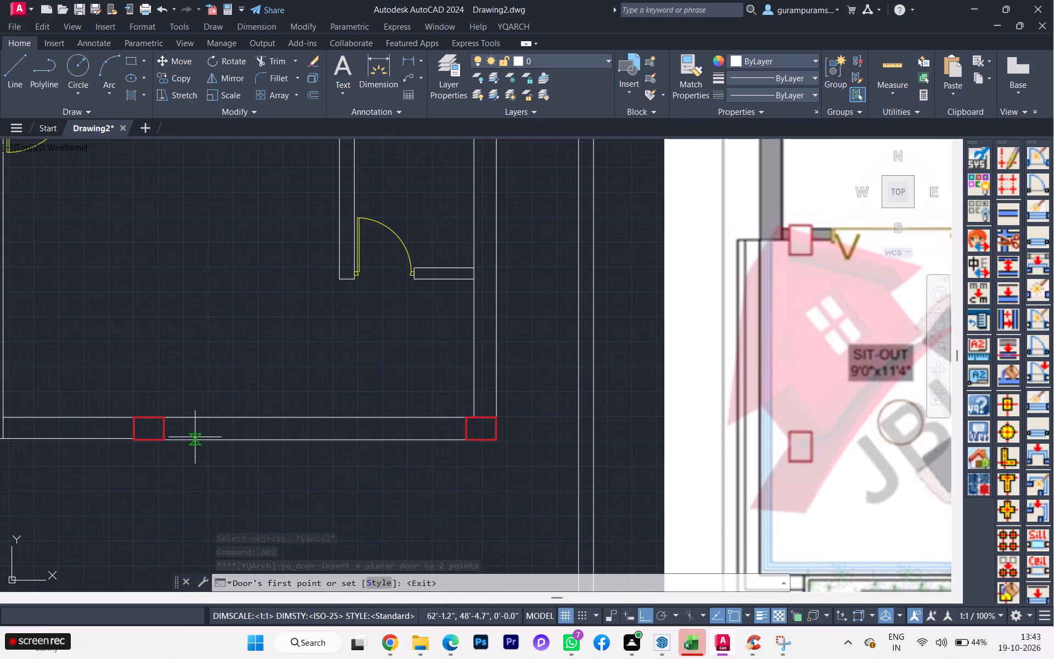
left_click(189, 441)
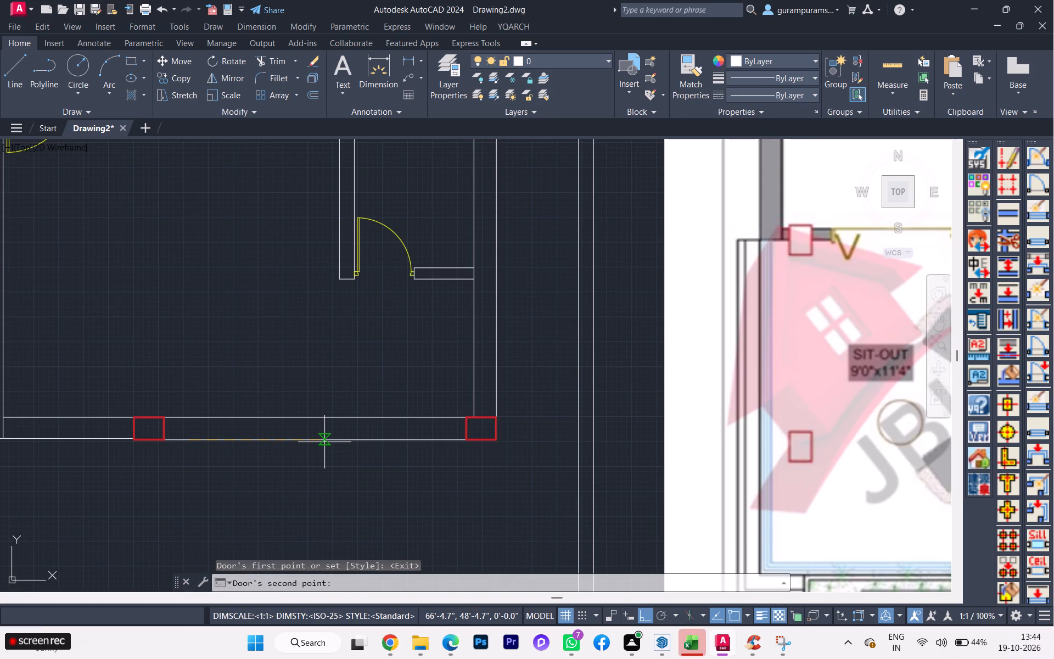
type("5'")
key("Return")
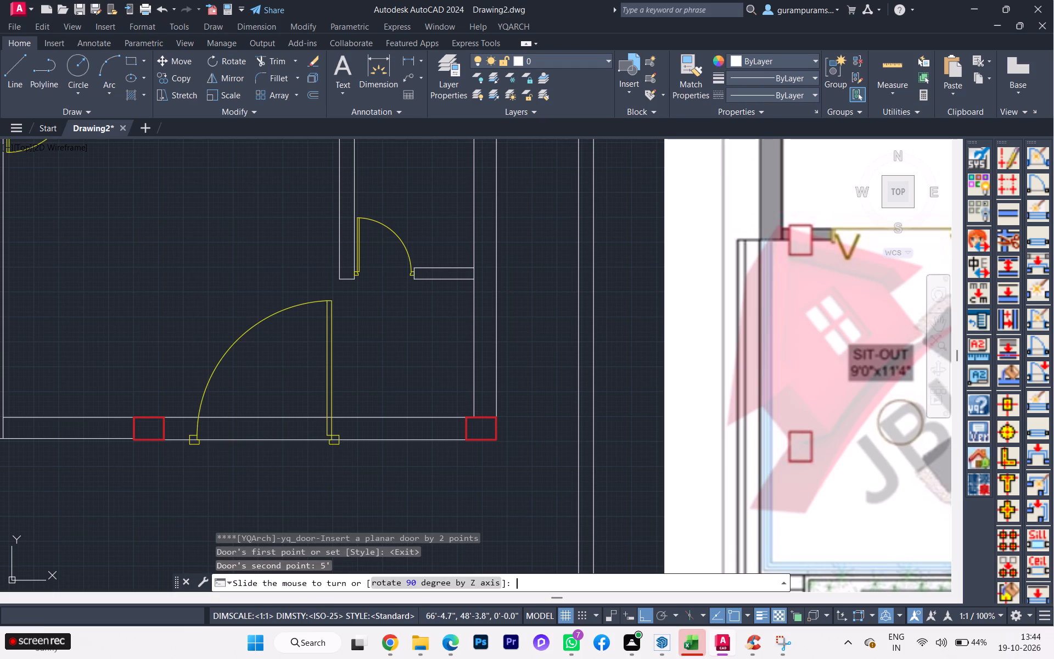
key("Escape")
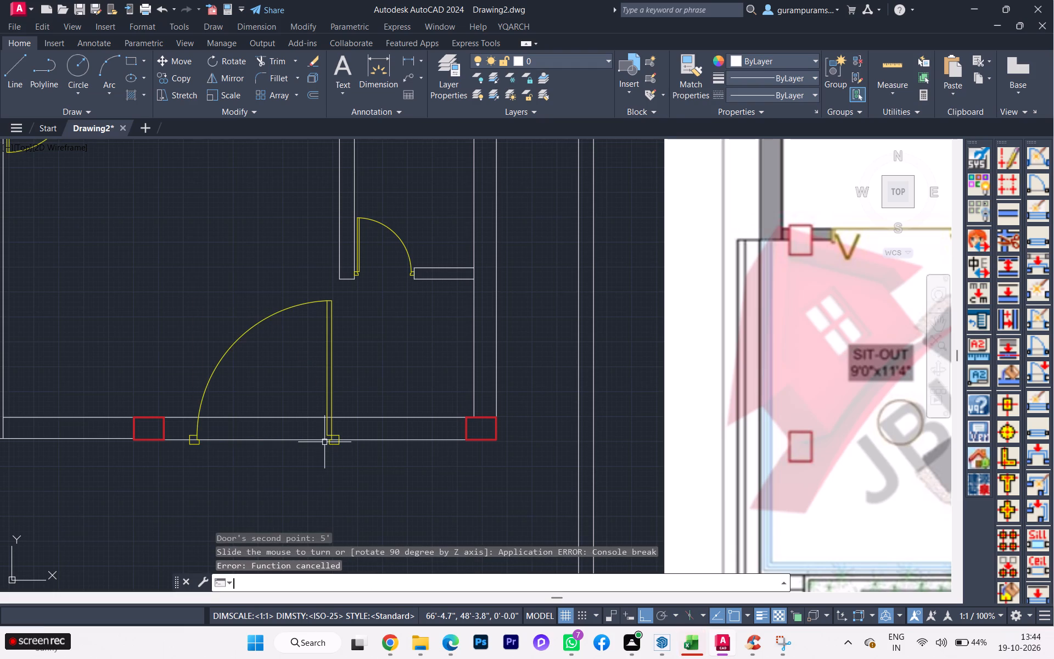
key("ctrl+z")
Insert a 5' wide WD_00_X2 window along the outer line of the front bedroom's front wall, near the inner column, keeping wall thickness 9.
key("a")
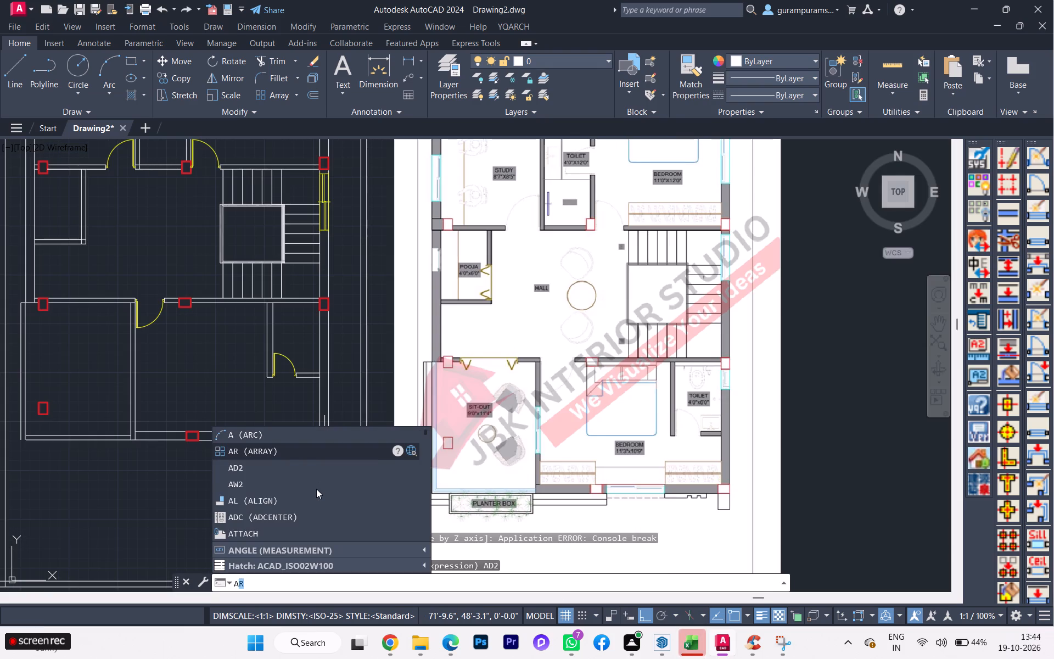
type("w2")
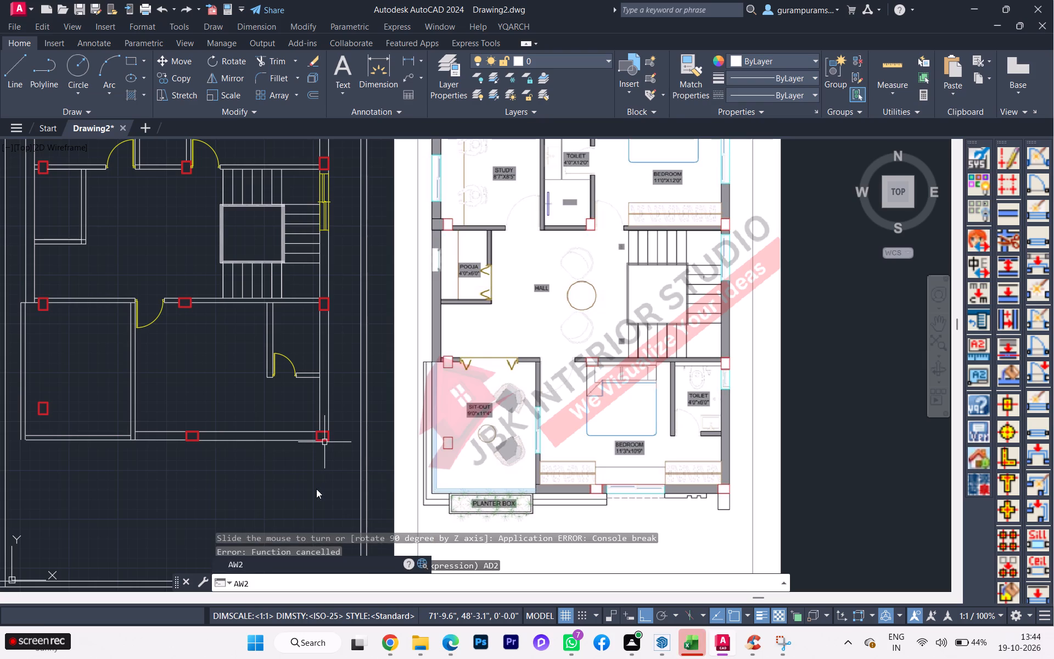
key("Return")
scroll(316, 489, "up", 1)
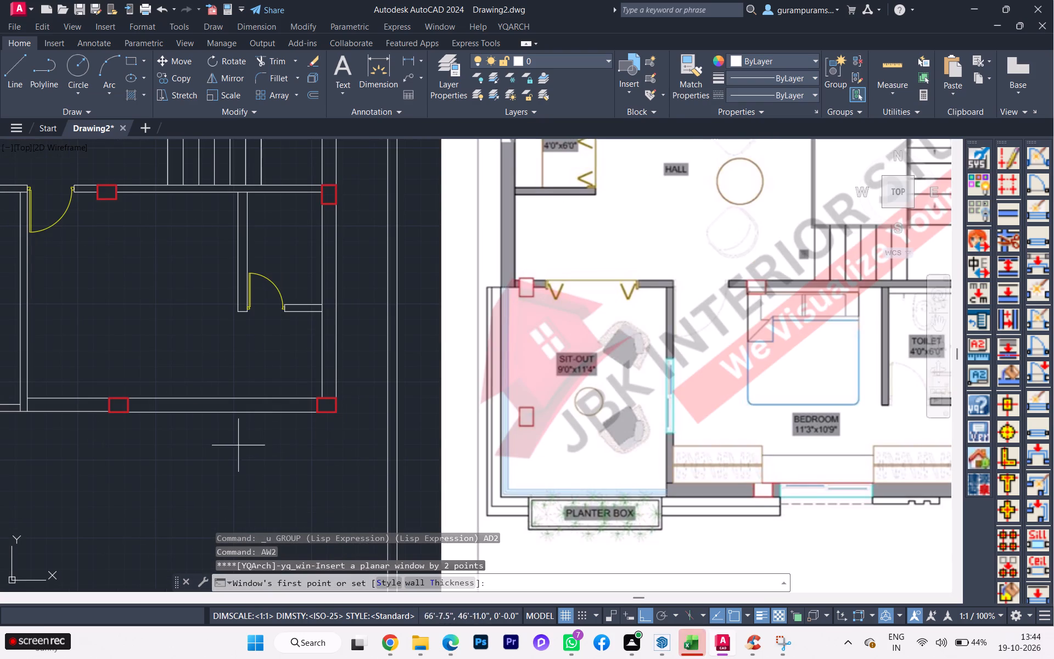
left_click(152, 414)
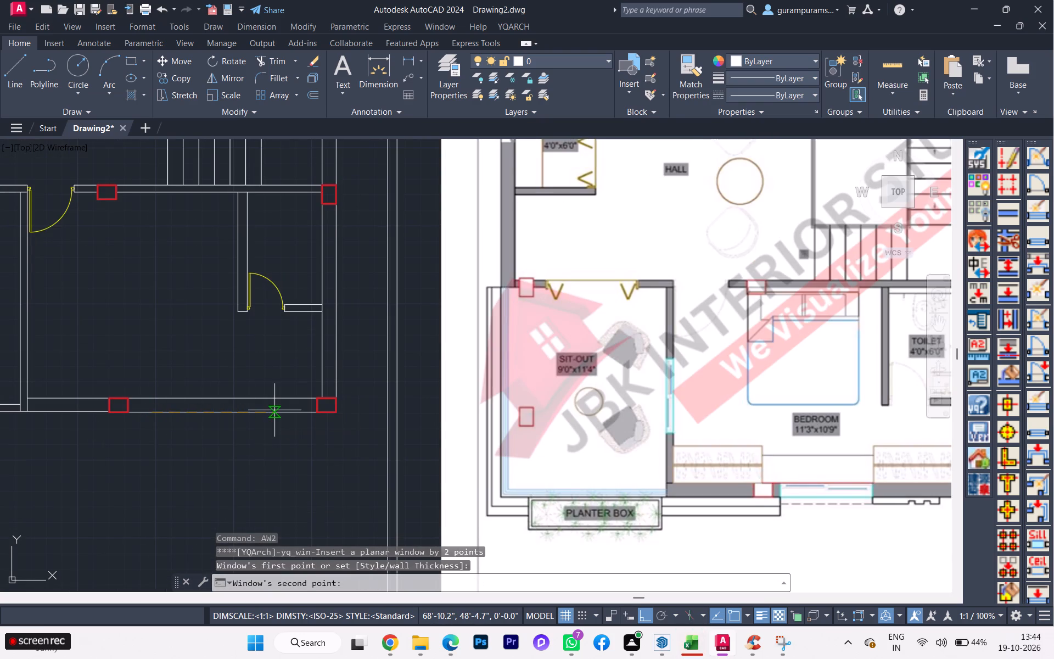
type("5'")
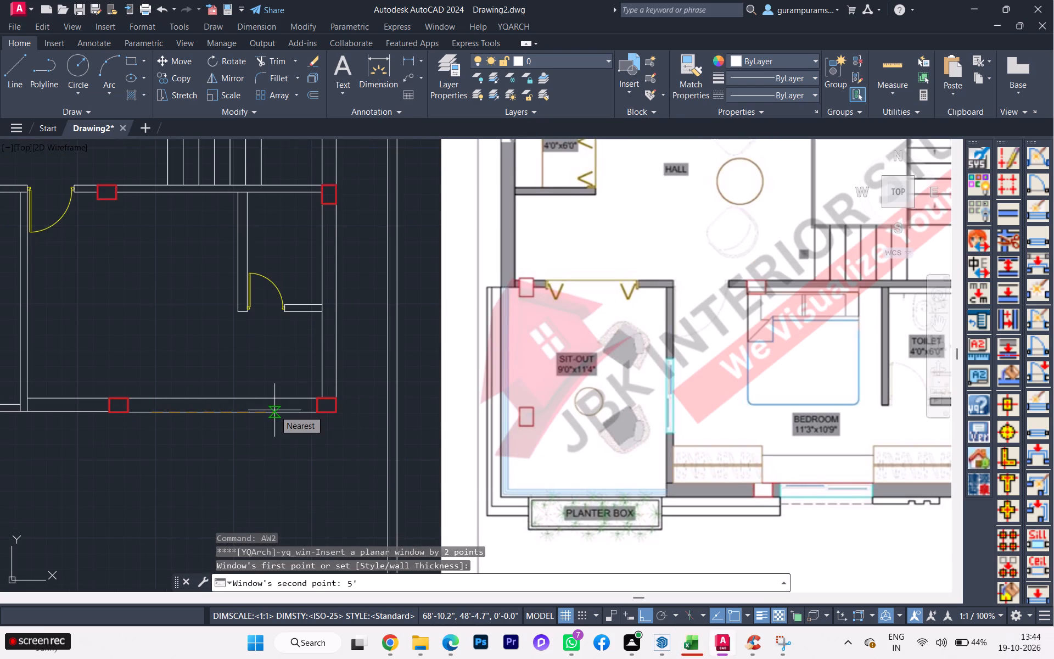
key("Return")
key("Return")
scroll(165, 402, "up", 1)
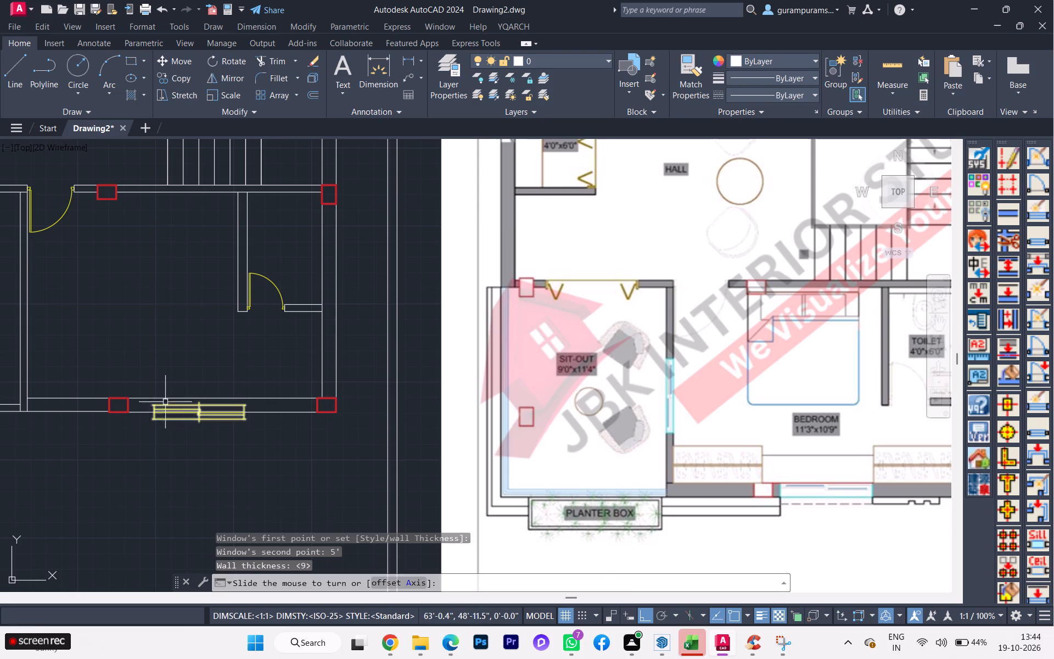
scroll(165, 401, "up", 1)
left_click(187, 415)
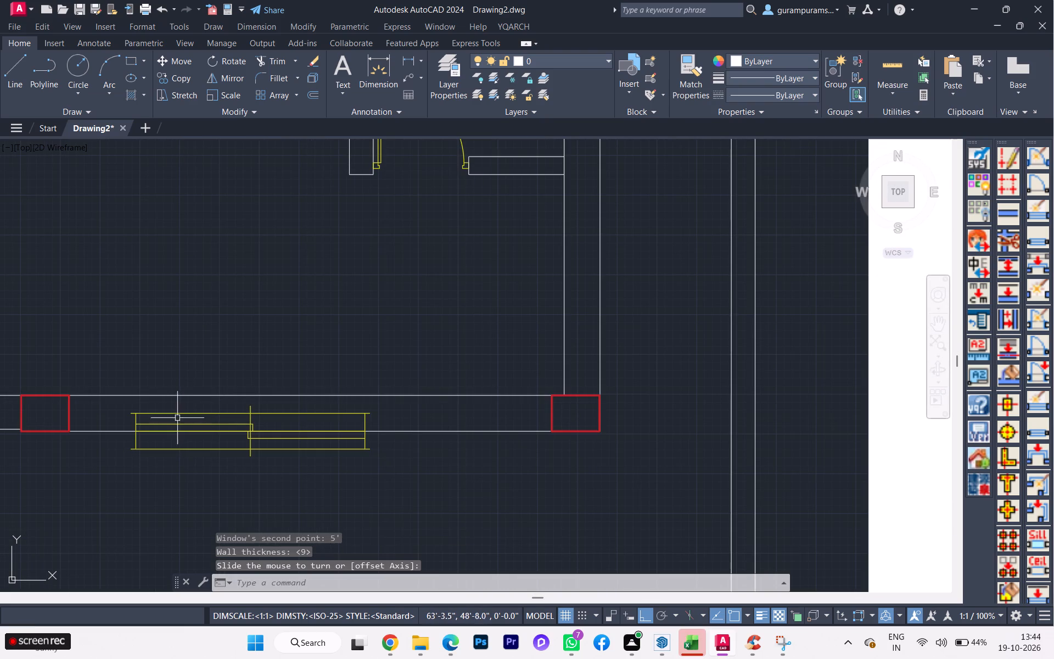
Move the front bedroom window inward into the wall so that its outer edge lies on the wall's outer line.
left_click(152, 414)
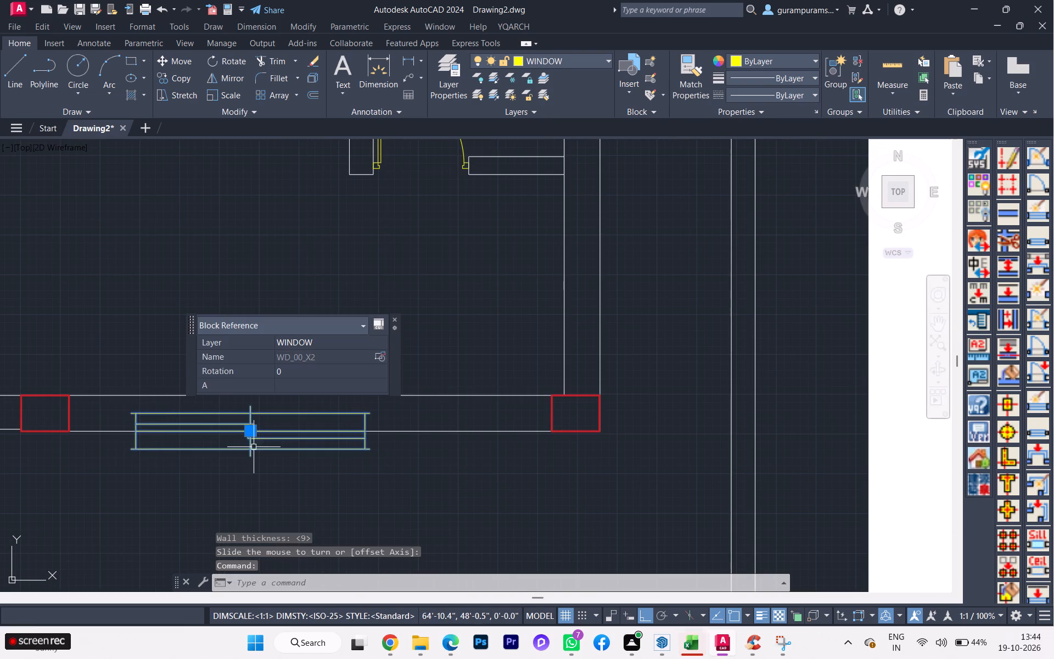
key("m")
key("Return")
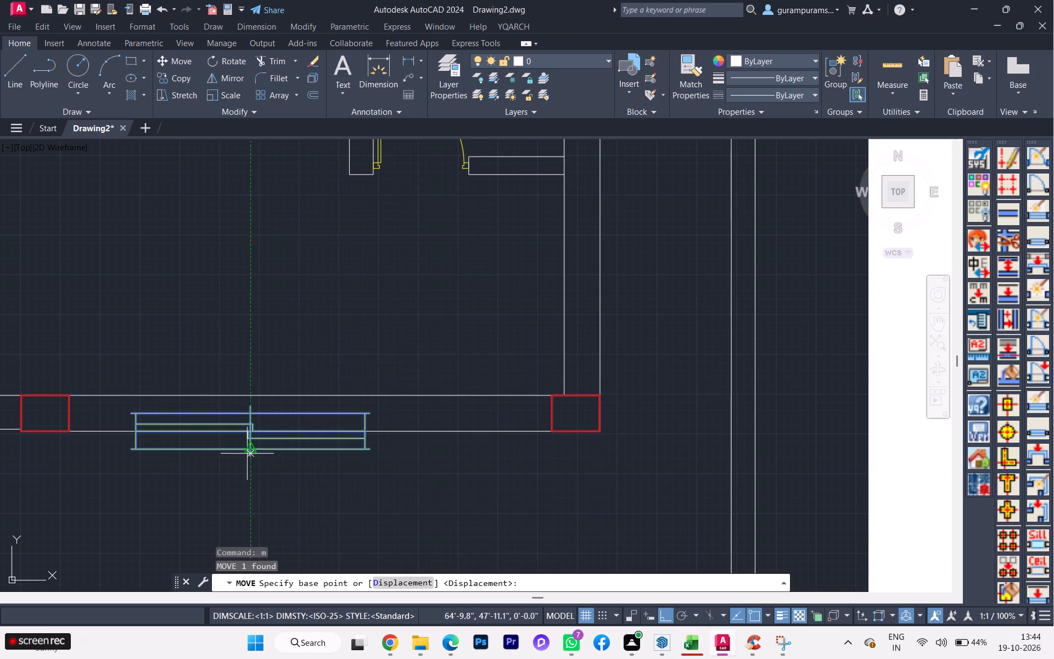
scroll(250, 456, "up", 4)
left_click(232, 443)
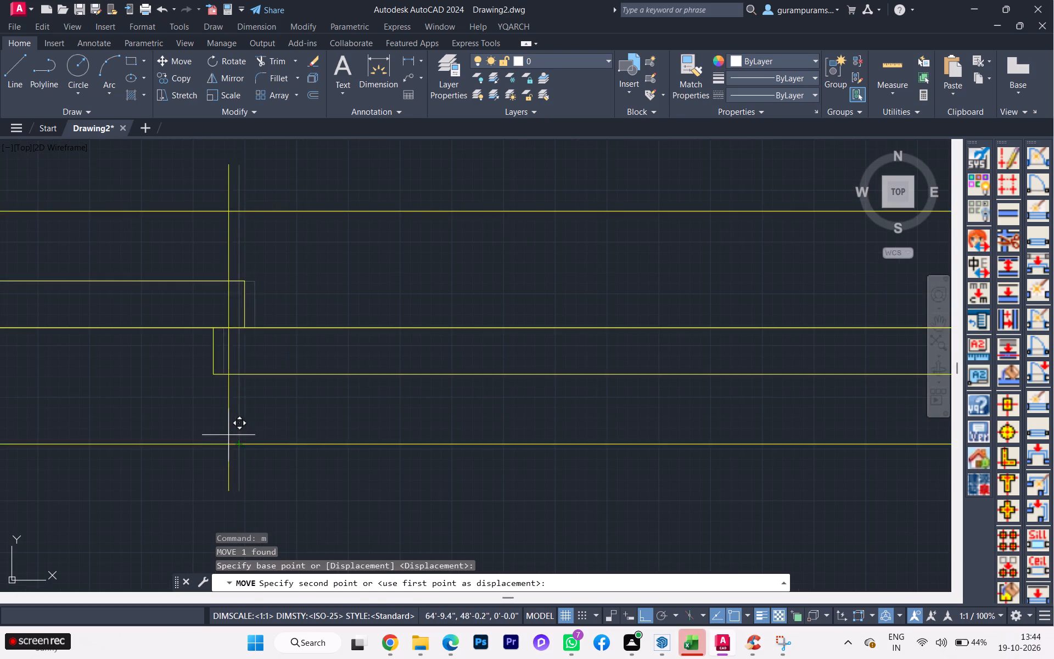
left_click(235, 330)
Move the front bedroom window about 4" along the wall, closer to the column on the sit-out side.
scroll(375, 387, "down", 5)
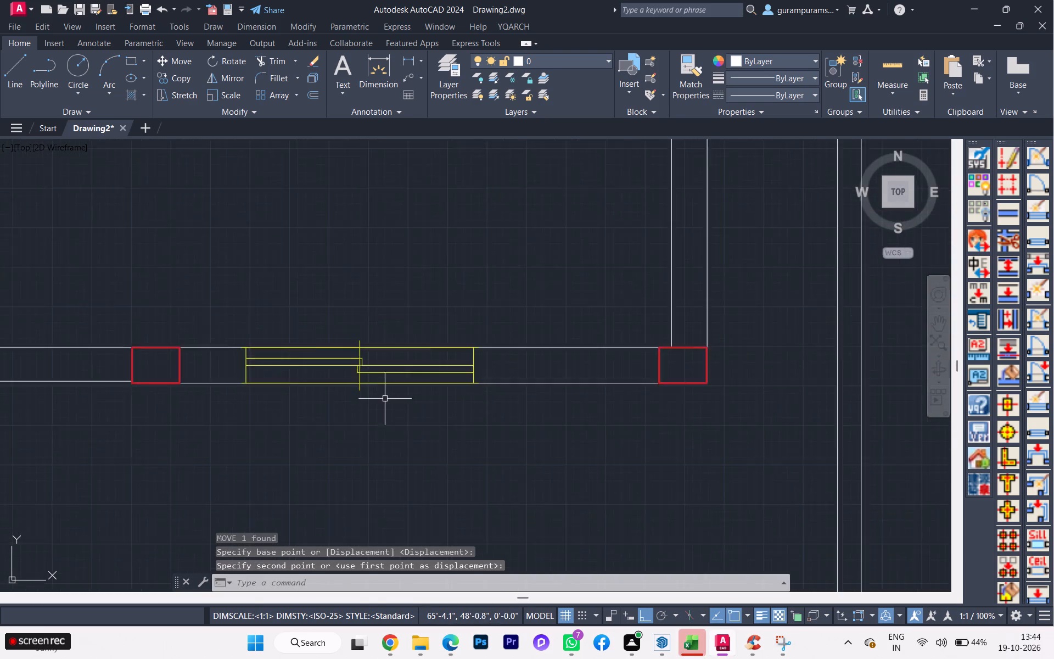
scroll(287, 444, "down", 1)
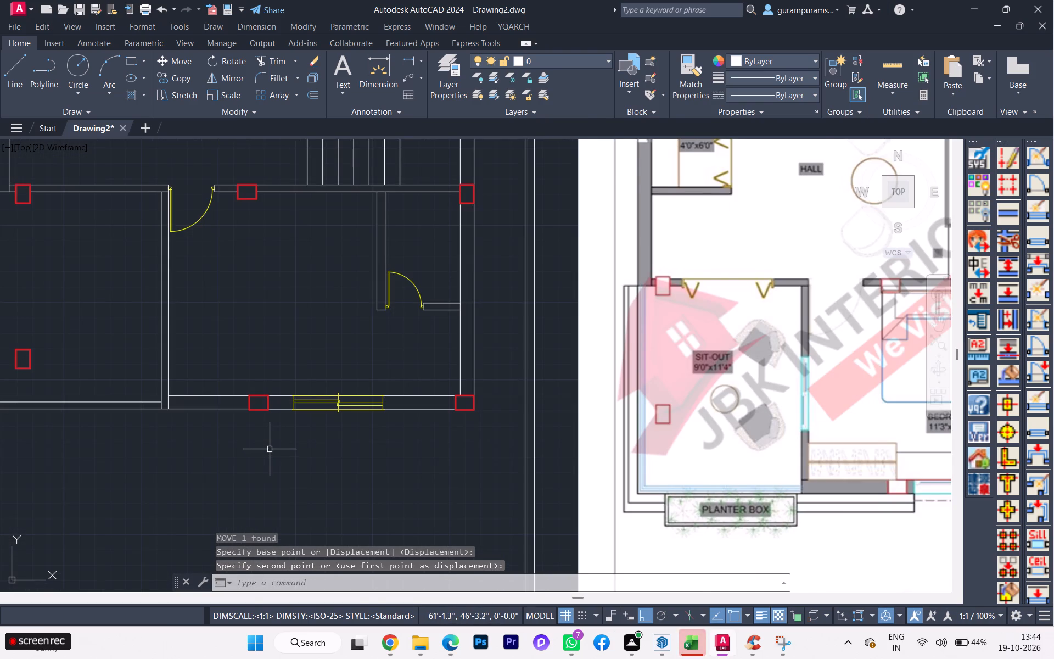
scroll(268, 450, "down", 1)
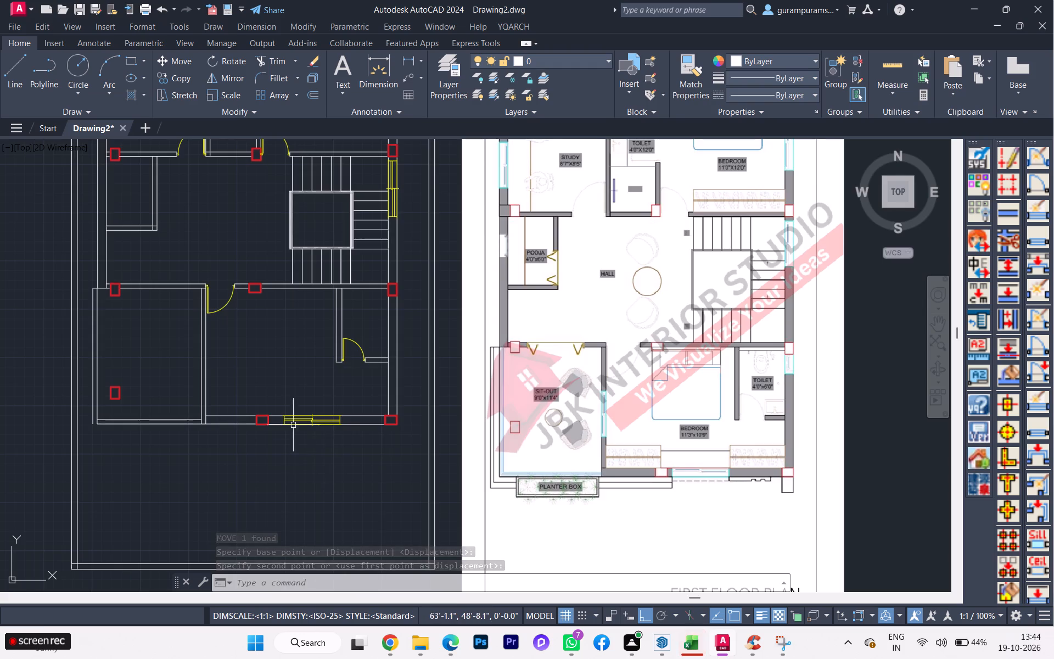
scroll(292, 421, "up", 3)
left_click(262, 422)
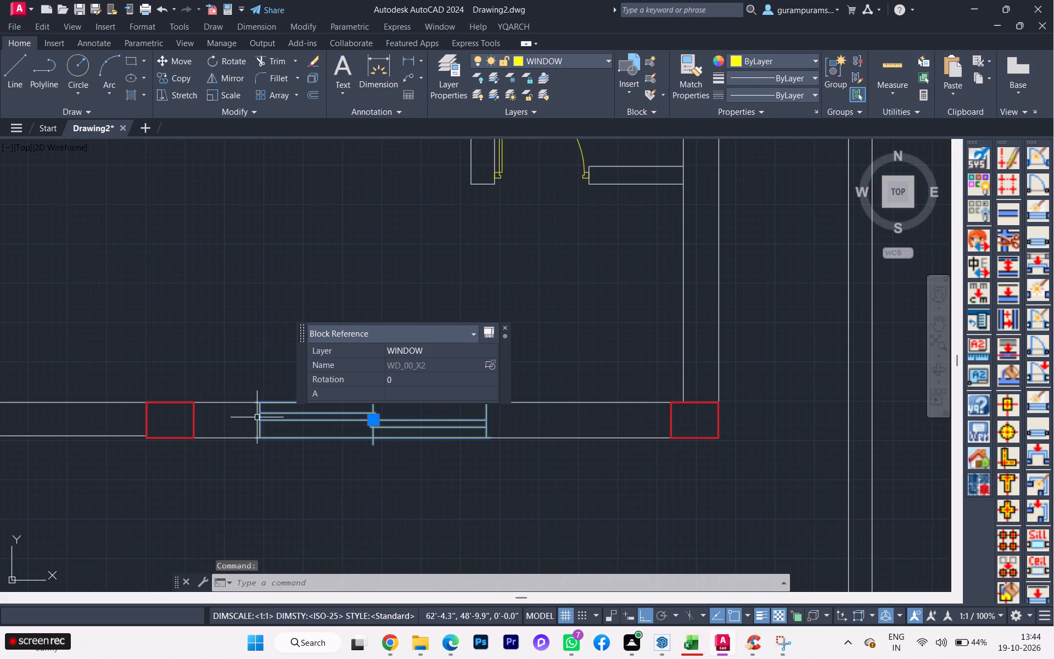
key("m")
key("Return")
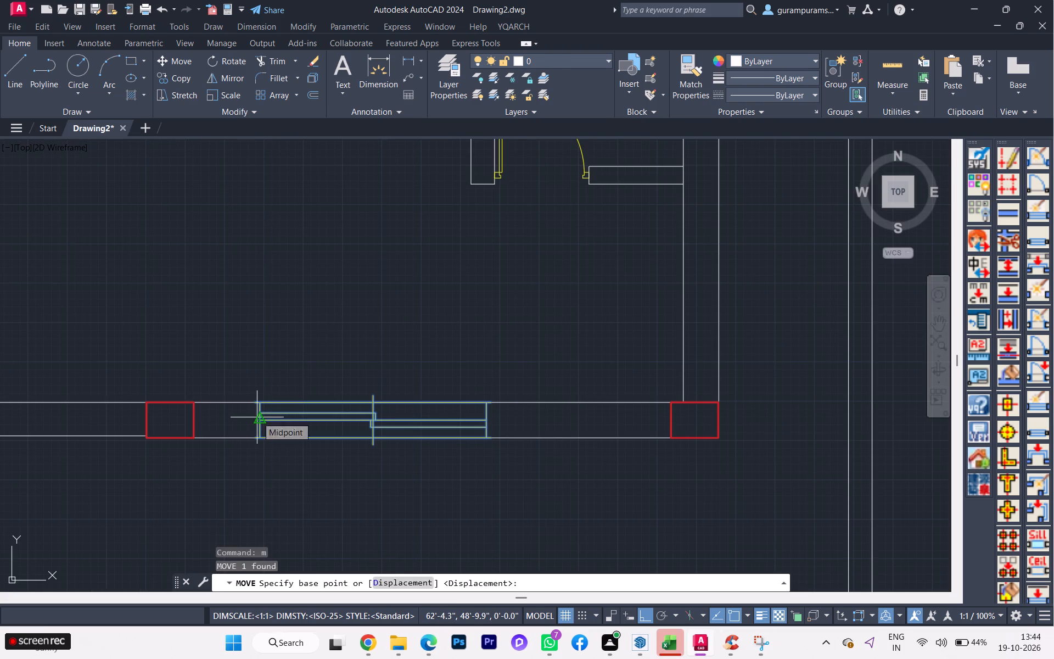
scroll(269, 417, "up", 3)
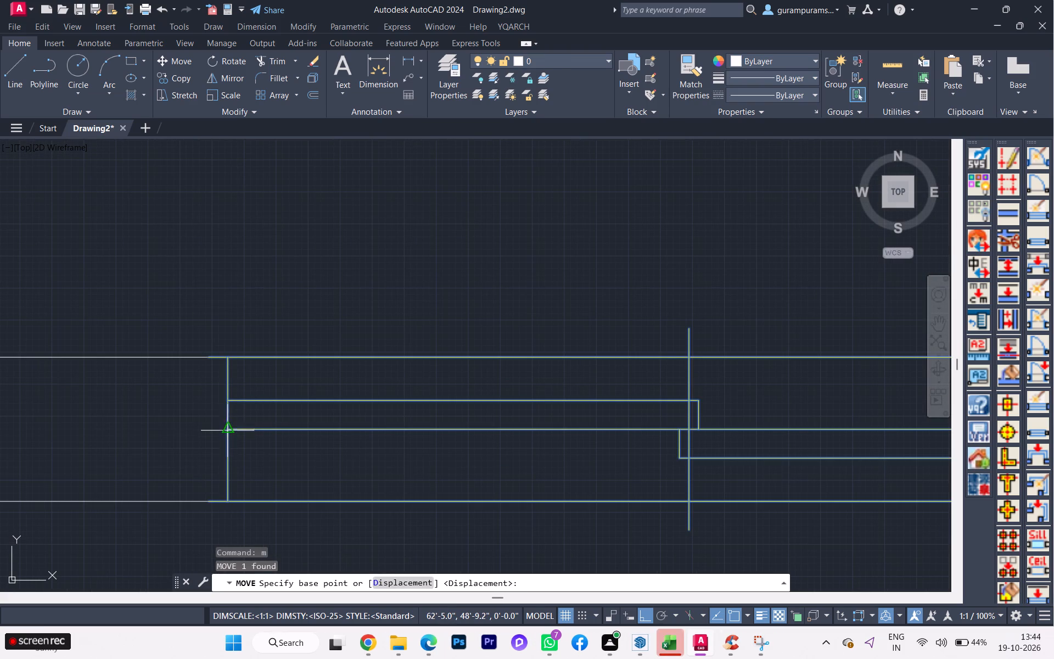
left_click(229, 429)
scroll(168, 425, "down", 2)
scroll(222, 422, "down", 2)
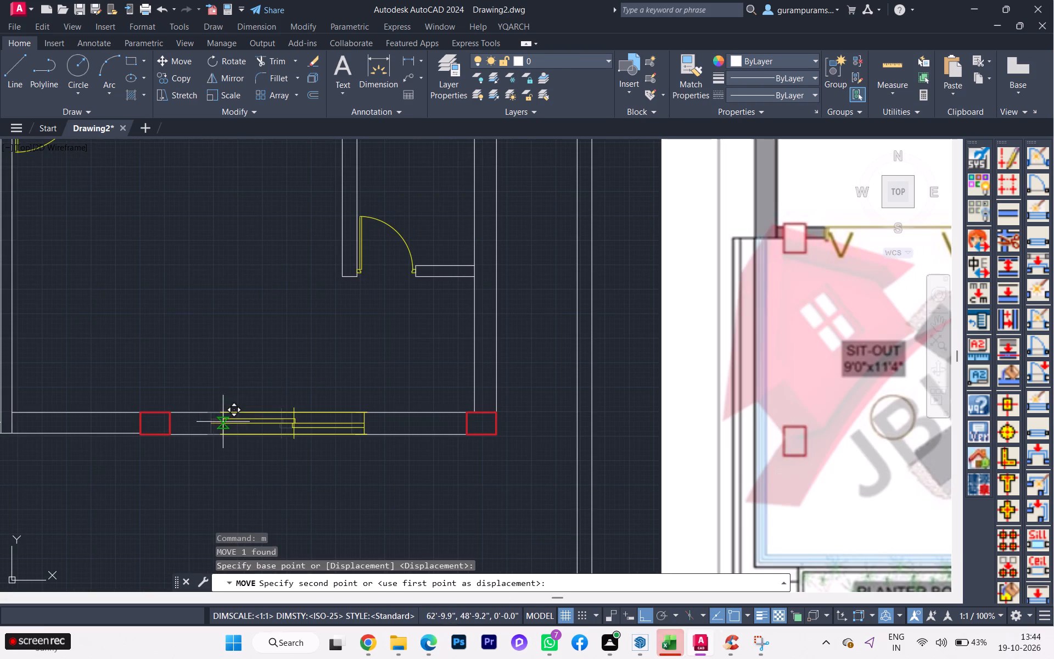
scroll(200, 427, "up", 1)
scroll(200, 427, "down", 1)
scroll(200, 427, "up", 3)
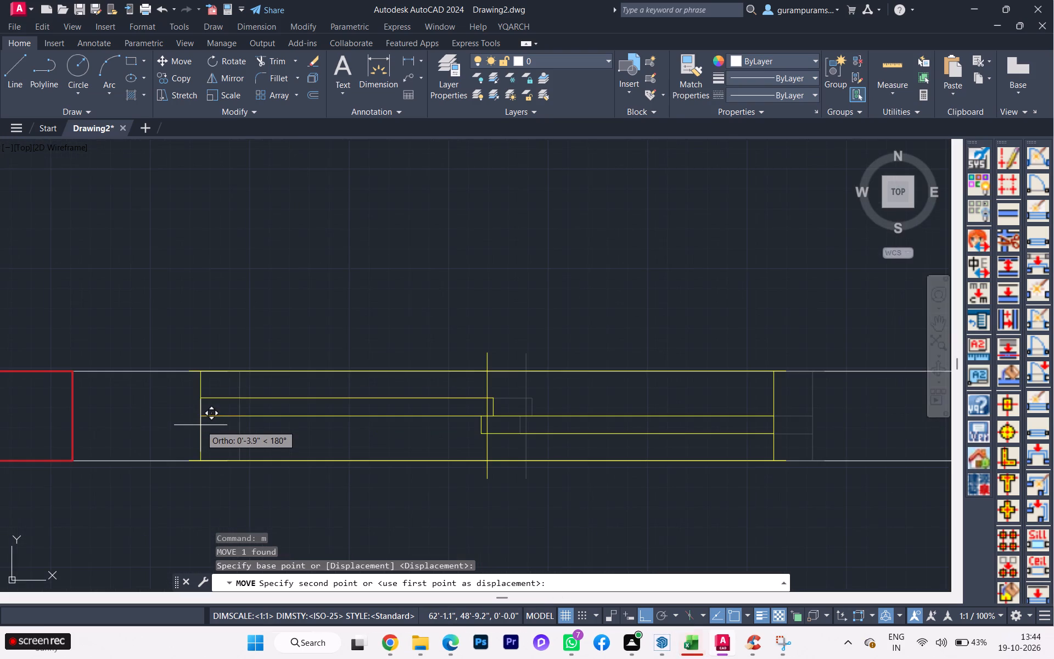
left_click(199, 420)
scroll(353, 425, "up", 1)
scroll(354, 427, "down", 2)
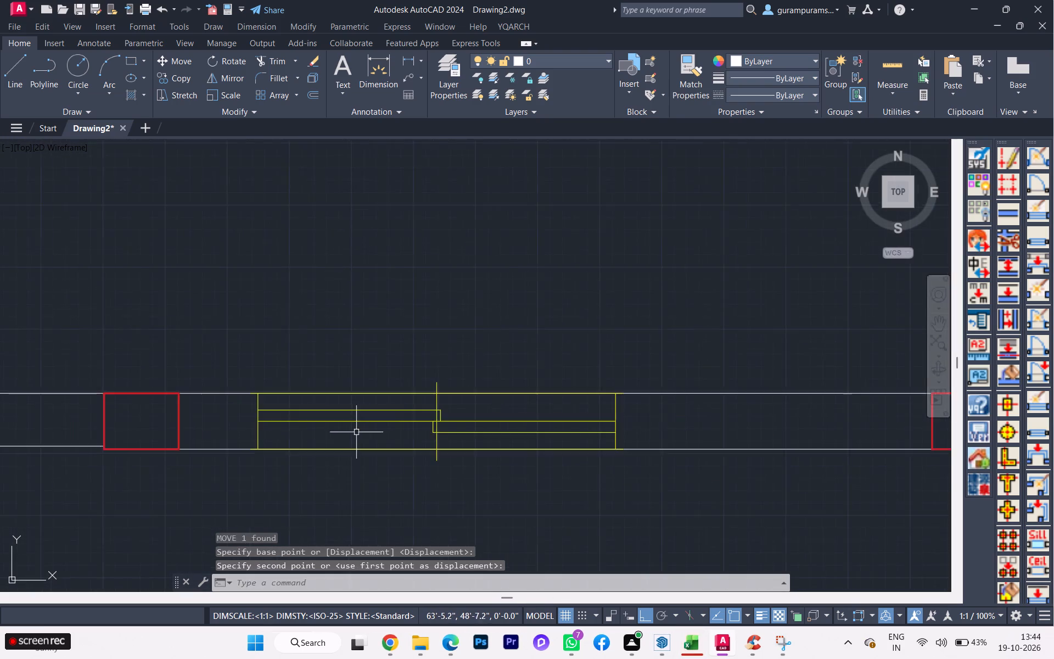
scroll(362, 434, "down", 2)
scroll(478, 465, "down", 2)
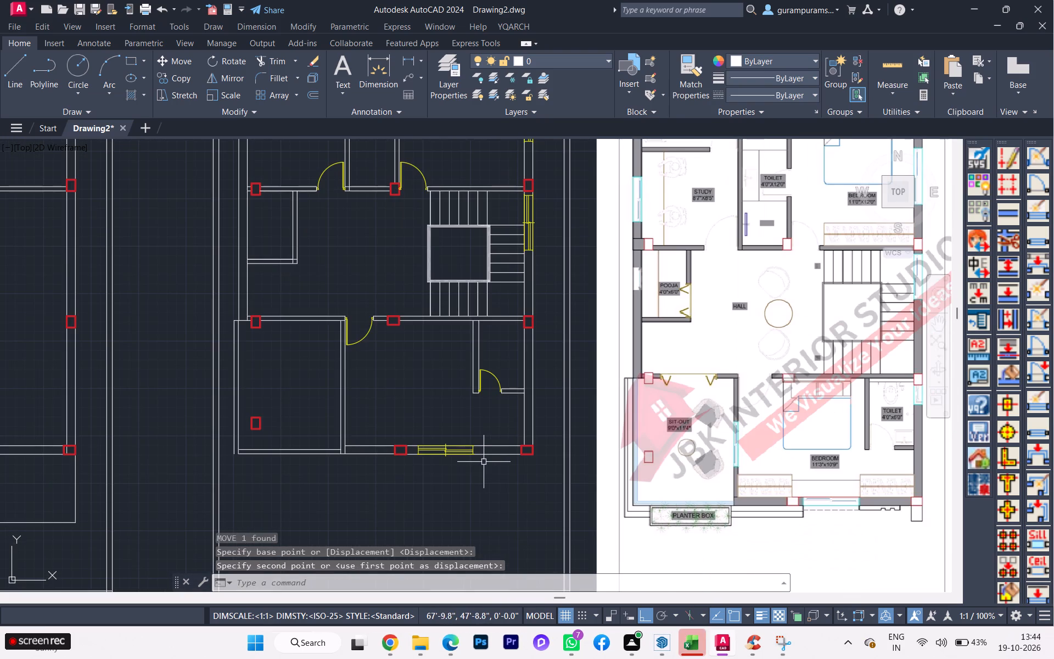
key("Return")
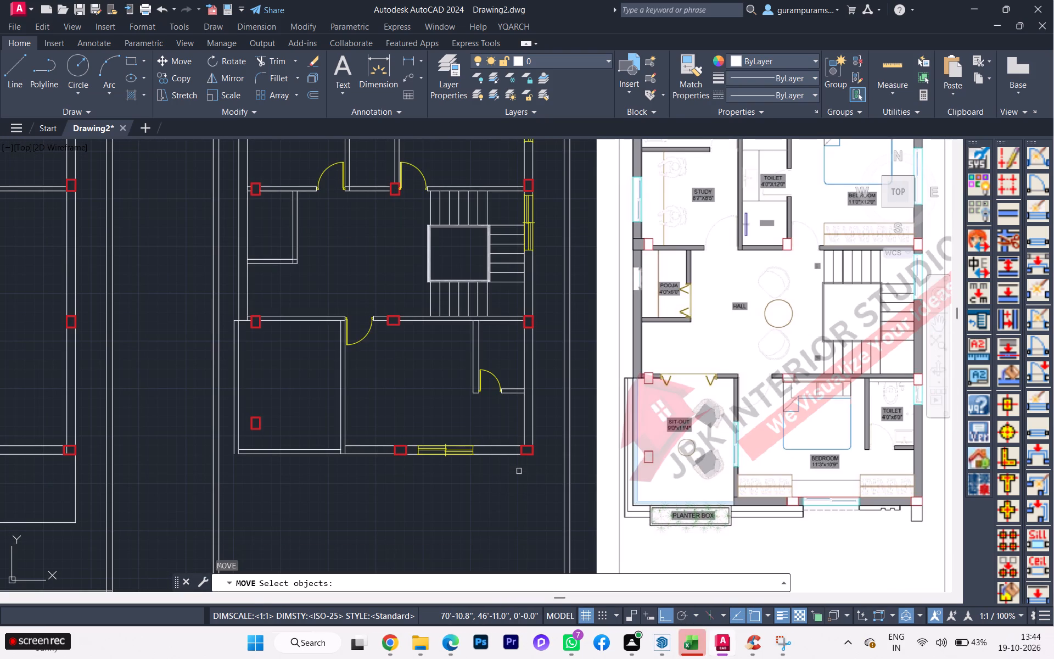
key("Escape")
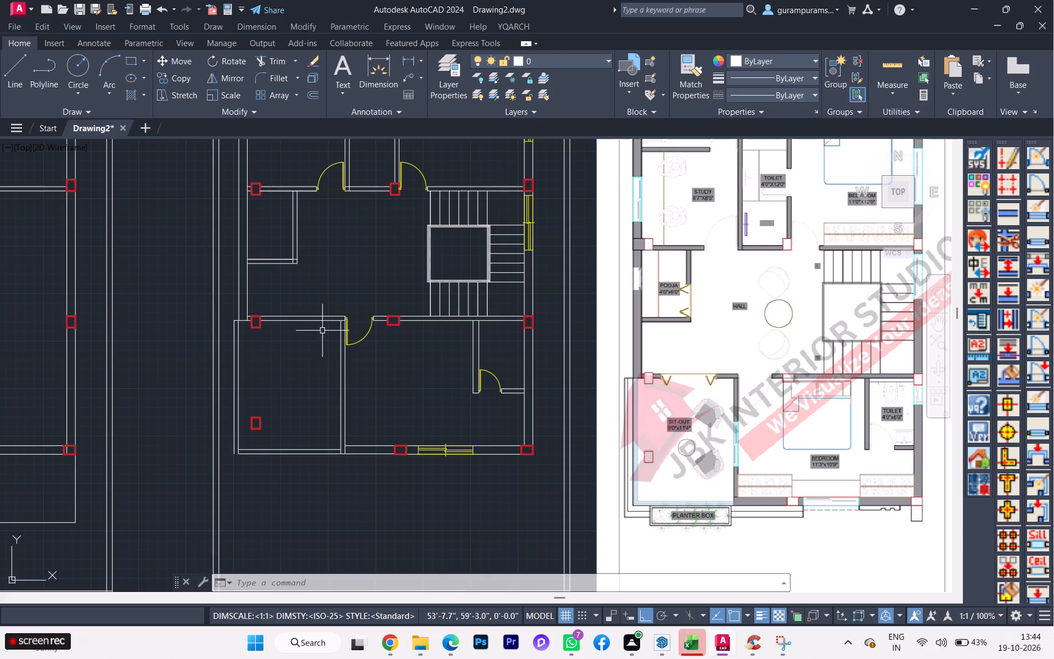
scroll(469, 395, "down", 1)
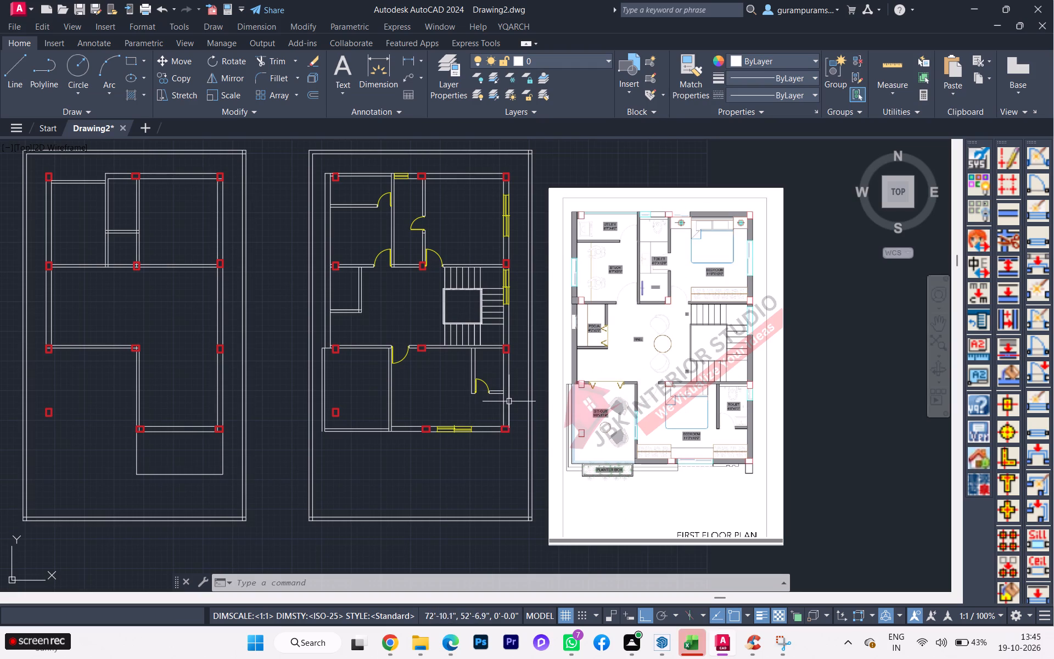
Insert a 5' wide WD_00_X2 window along the inner line of the study's outer wall, keeping wall thickness 9.
scroll(638, 344, "up", 2)
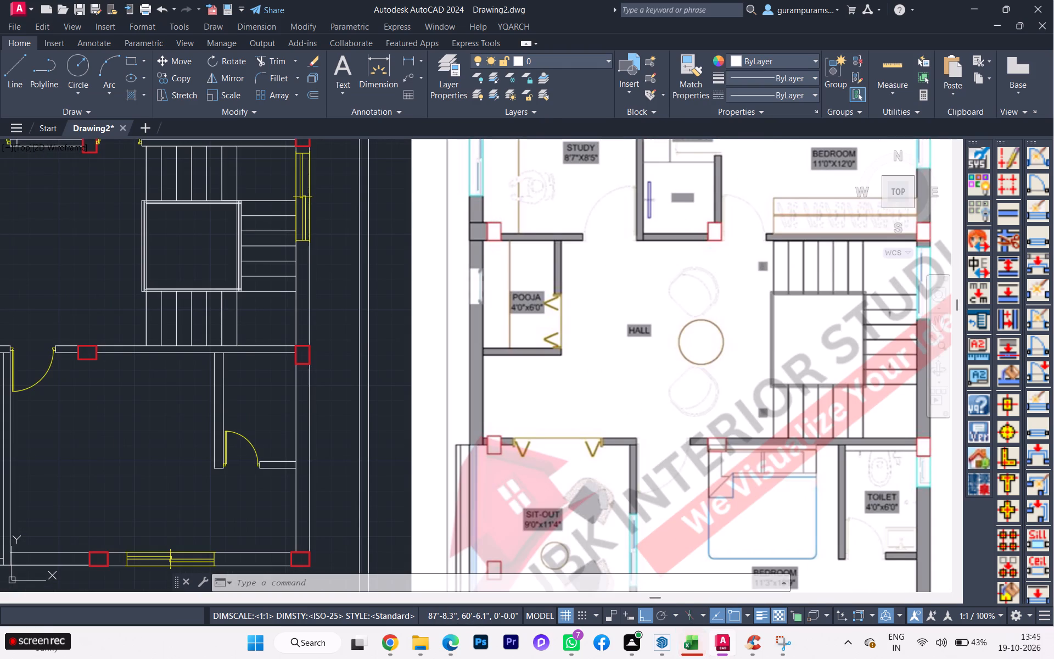
scroll(592, 347, "down", 1)
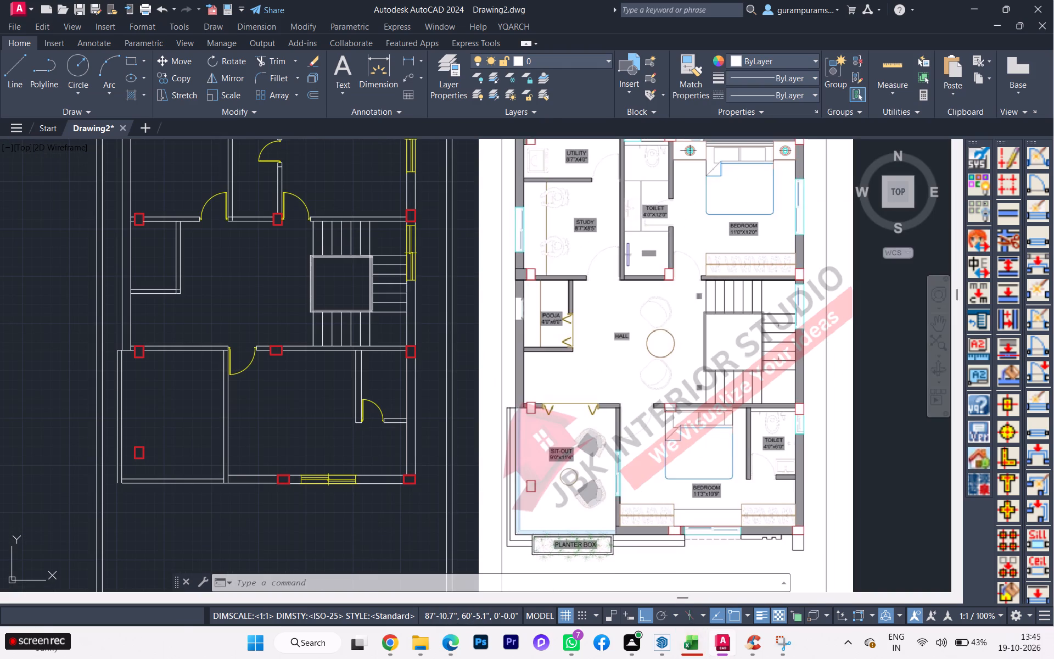
scroll(594, 347, "down", 1)
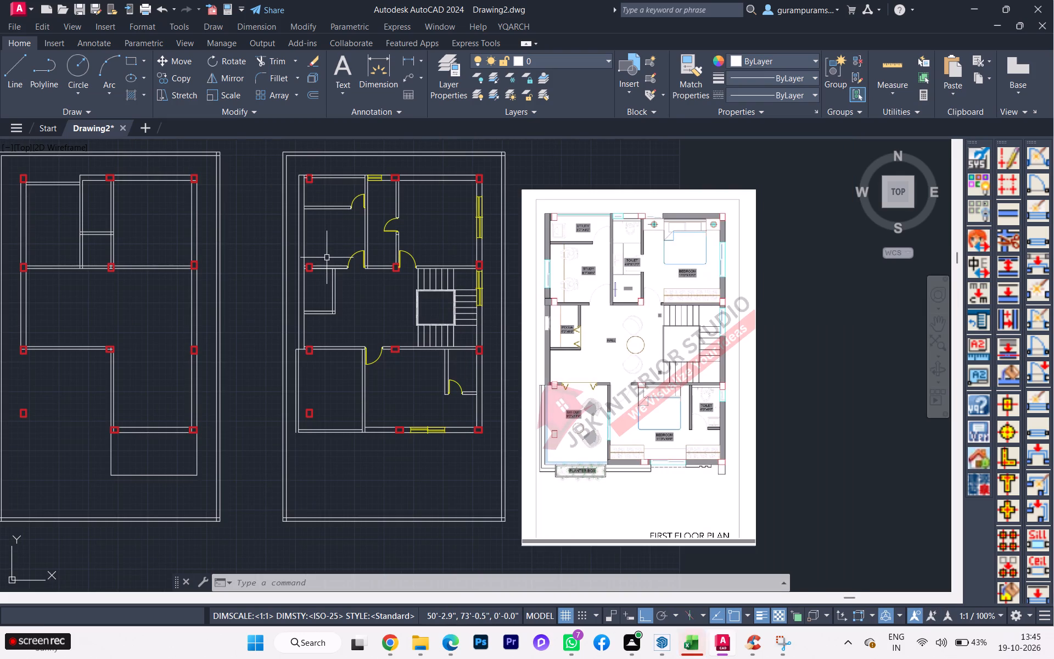
type("aw")
key("2")
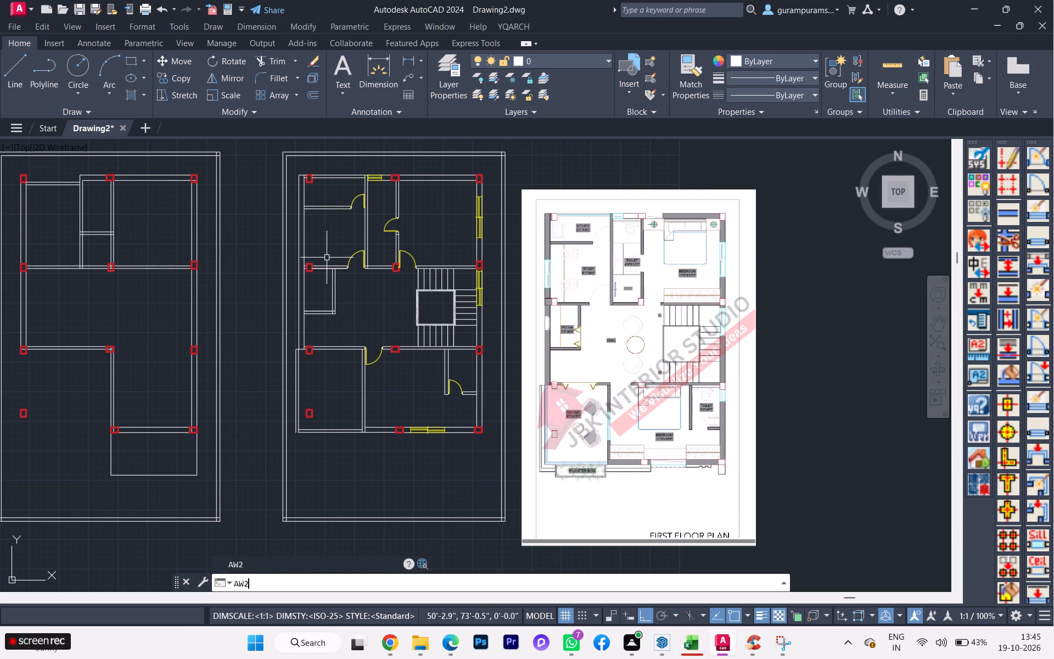
key("Return")
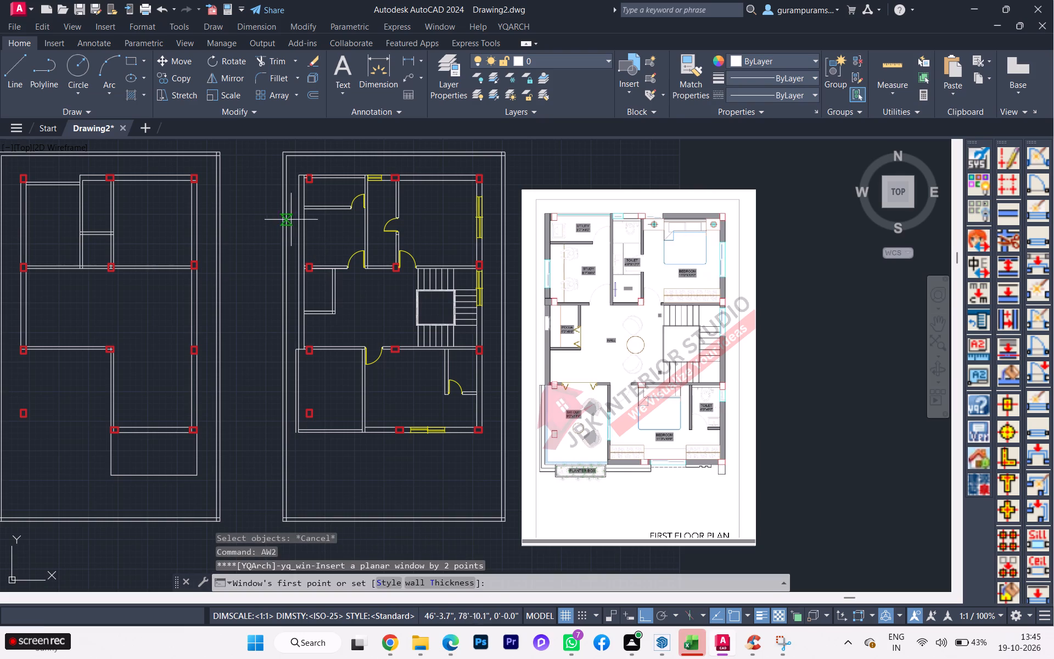
scroll(296, 215, "up", 2)
scroll(317, 236, "down", 1)
scroll(317, 236, "up", 2)
scroll(317, 236, "down", 2)
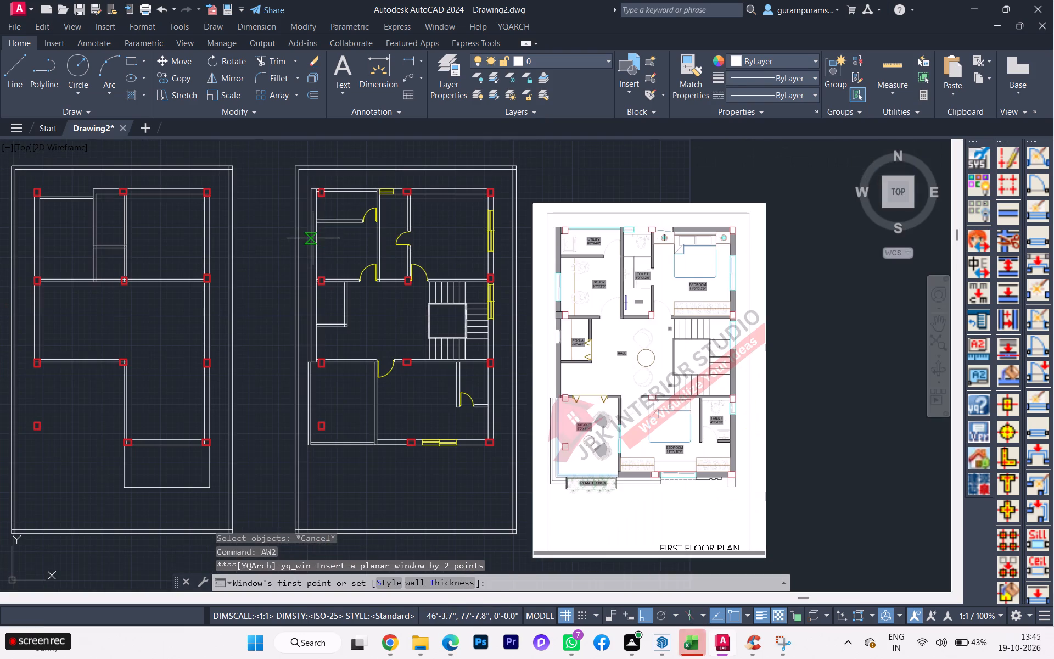
scroll(313, 239, "up", 3)
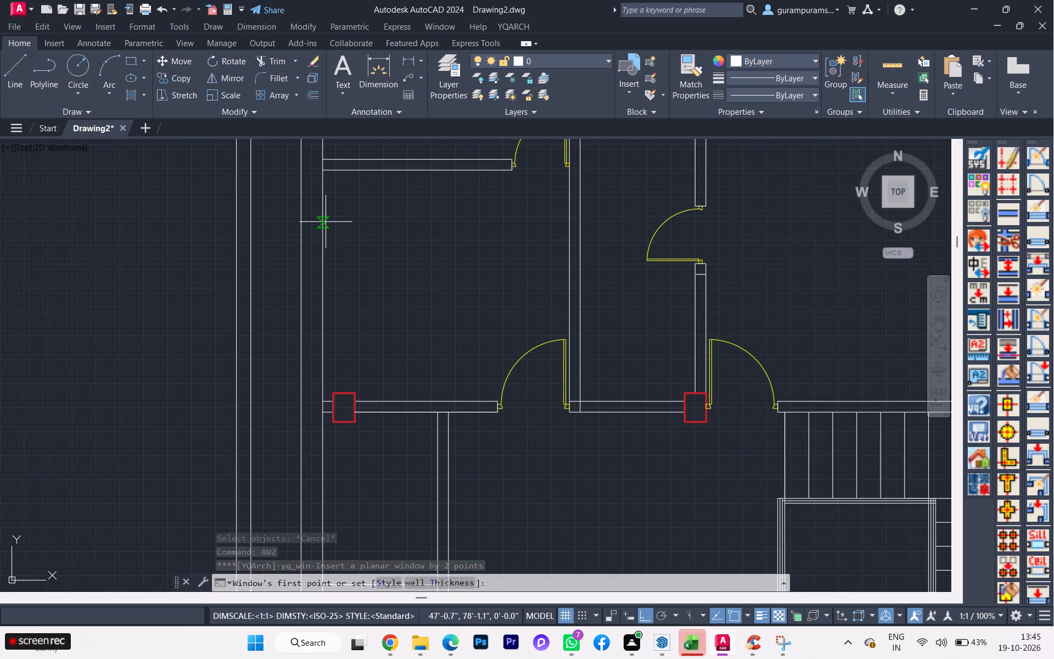
left_click(321, 216)
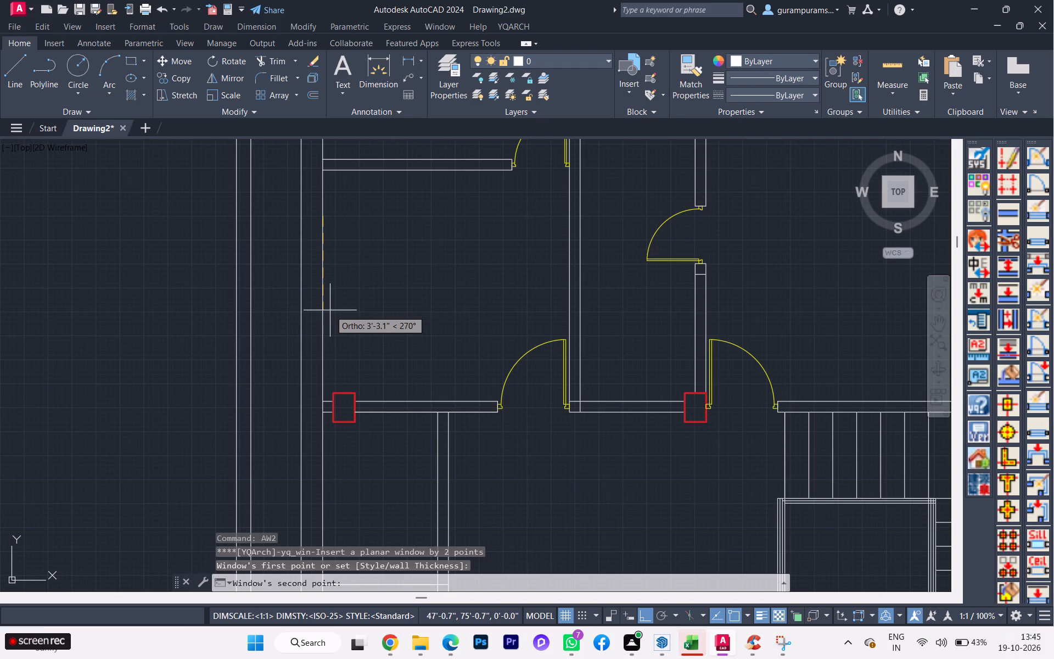
type("5'")
key("Return")
key("Return")
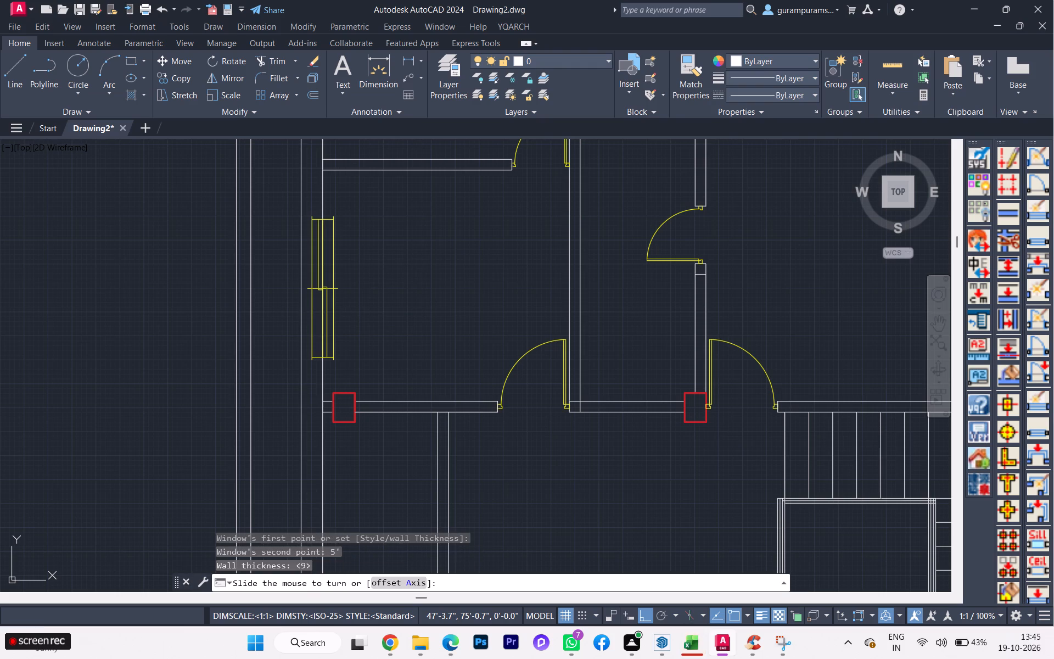
scroll(326, 280, "up", 1)
left_click(307, 271)
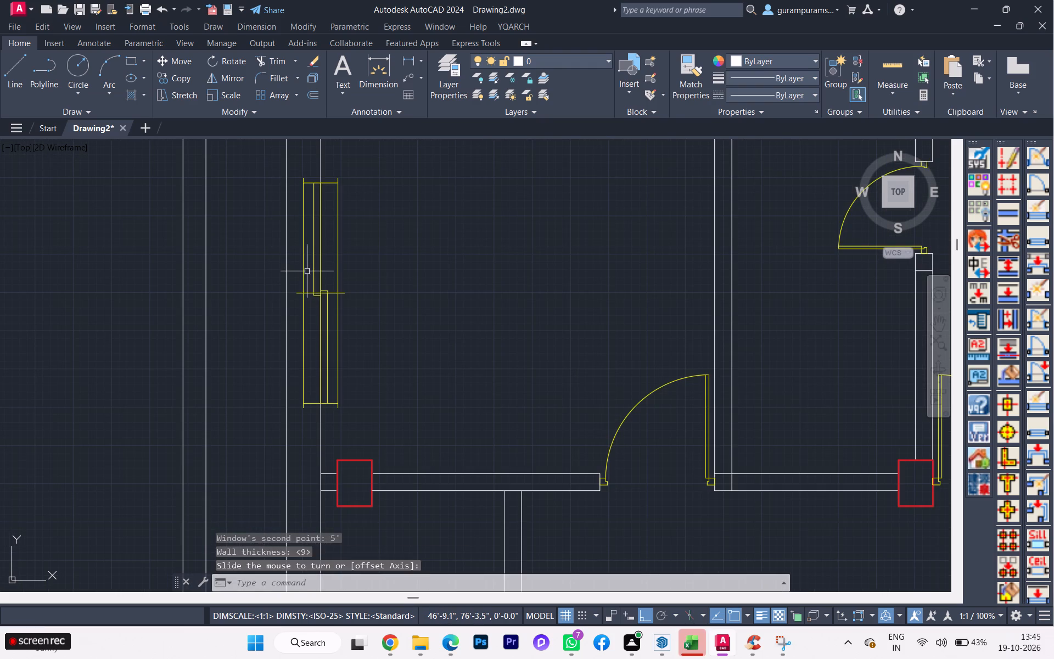
Move the study window outward into the wall so that its room-side edge lies on the wall's inner line.
left_click(302, 264)
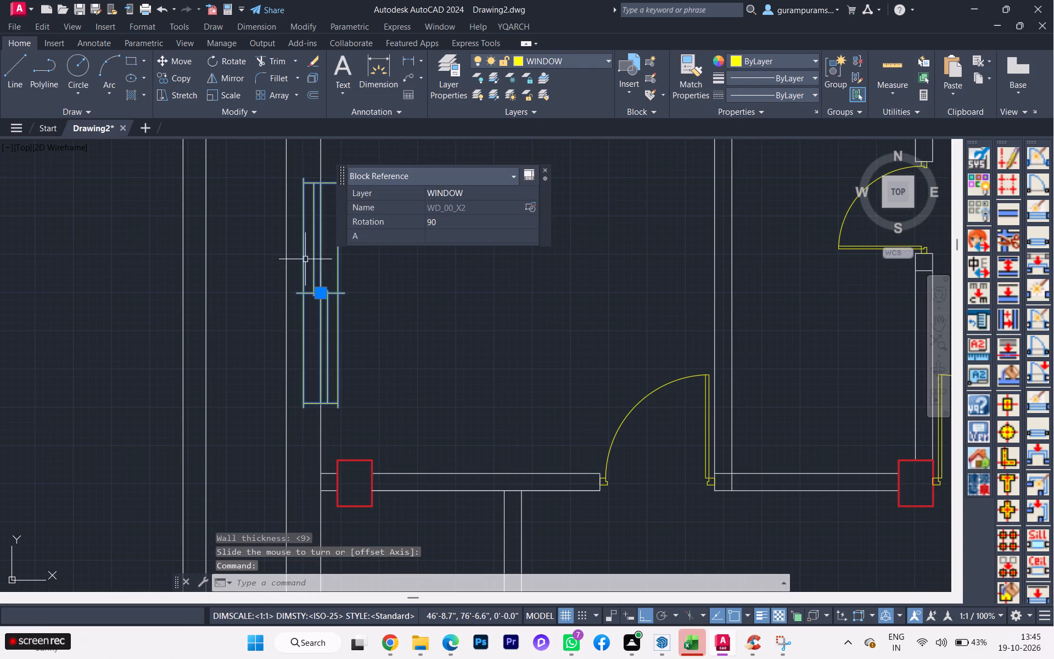
key("m")
key("Return")
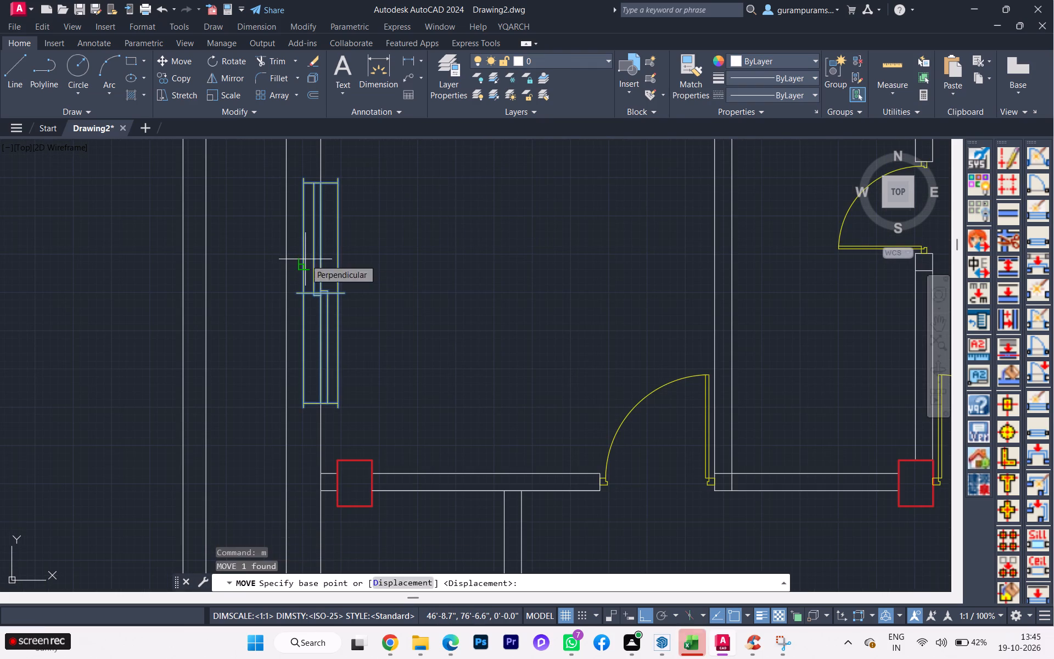
scroll(382, 444, "down", 1)
scroll(382, 444, "up", 1)
scroll(308, 401, "up", 1)
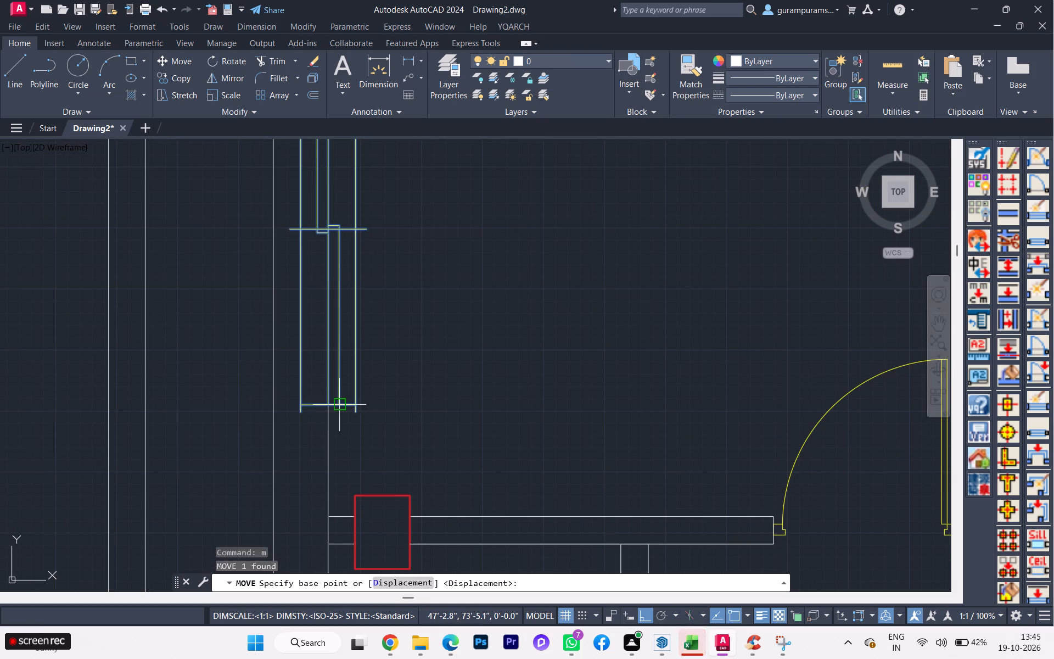
left_click(349, 405)
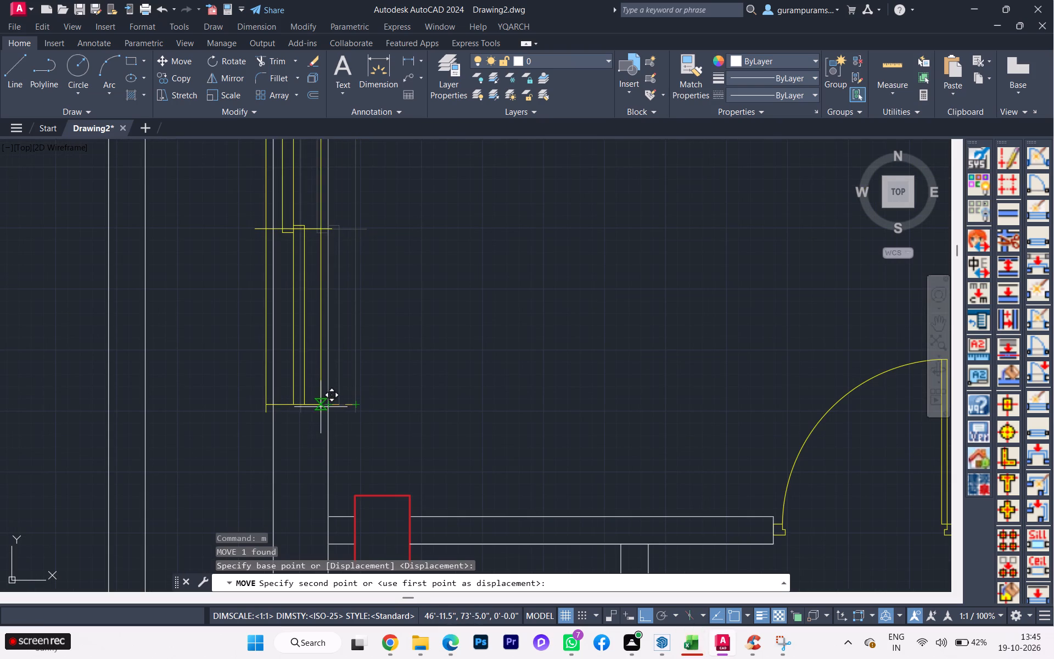
left_click(324, 407)
scroll(350, 406, "down", 1)
scroll(350, 406, "up", 1)
scroll(350, 406, "down", 3)
scroll(350, 407, "up", 1)
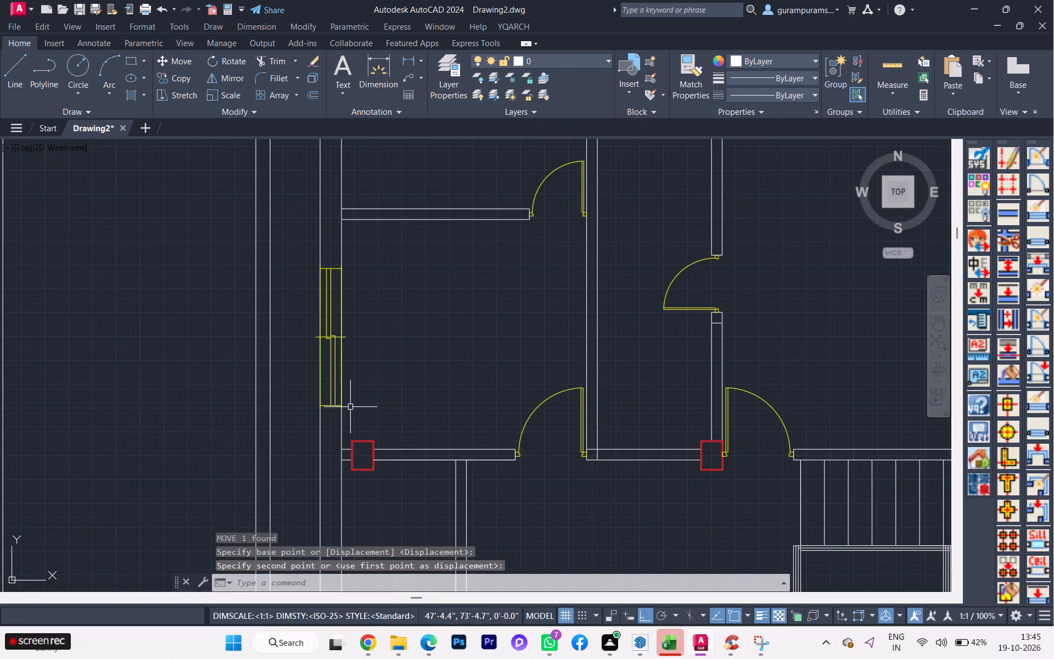
Insert a 6' wide WD_00_X2 window with wall thickness 4.5 along the sit-out side of the wall between sit-out and front bedroom.
scroll(350, 403, "down", 2)
scroll(302, 374, "down", 1)
scroll(350, 303, "down", 1)
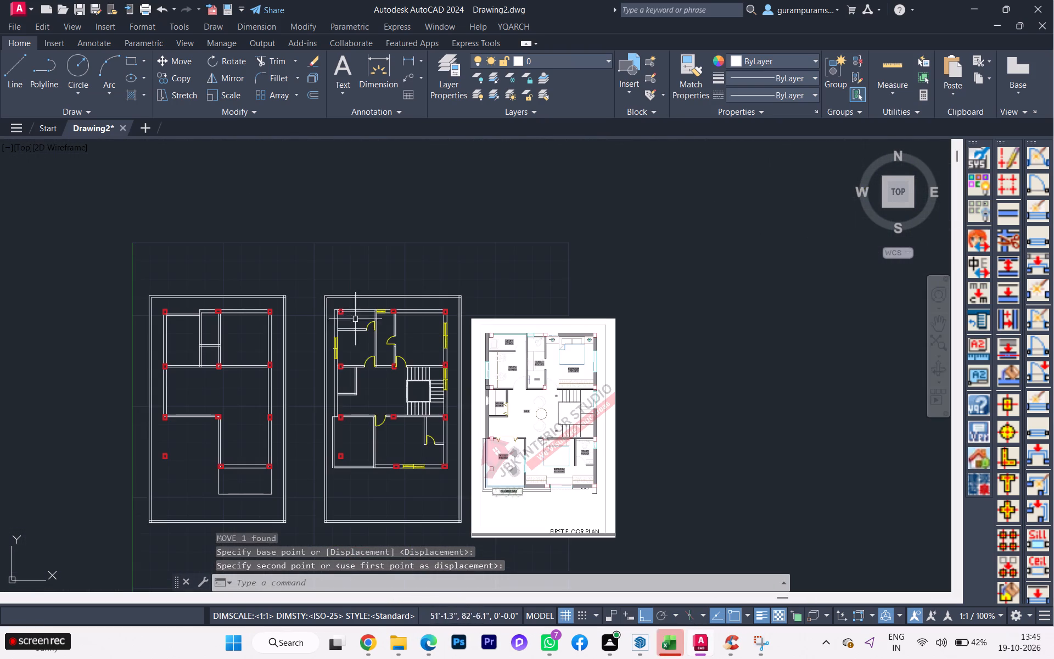
scroll(352, 456, "up", 2)
middle_click_drag(352, 456, 352, 443)
scroll(352, 438, "down", 1)
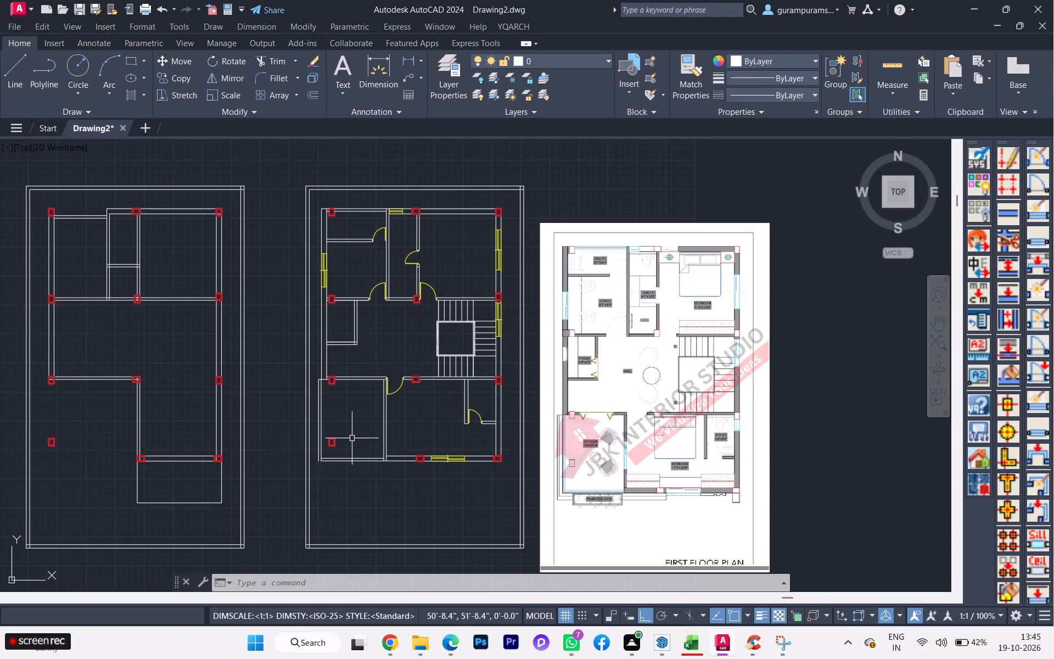
key("Return")
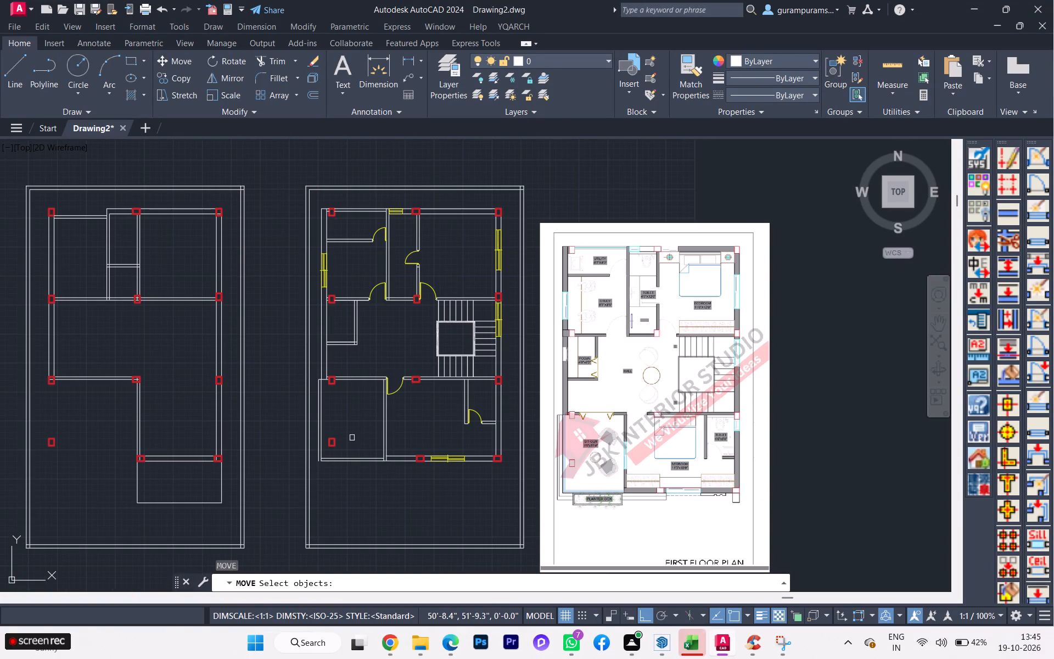
key("Escape")
type("aw")
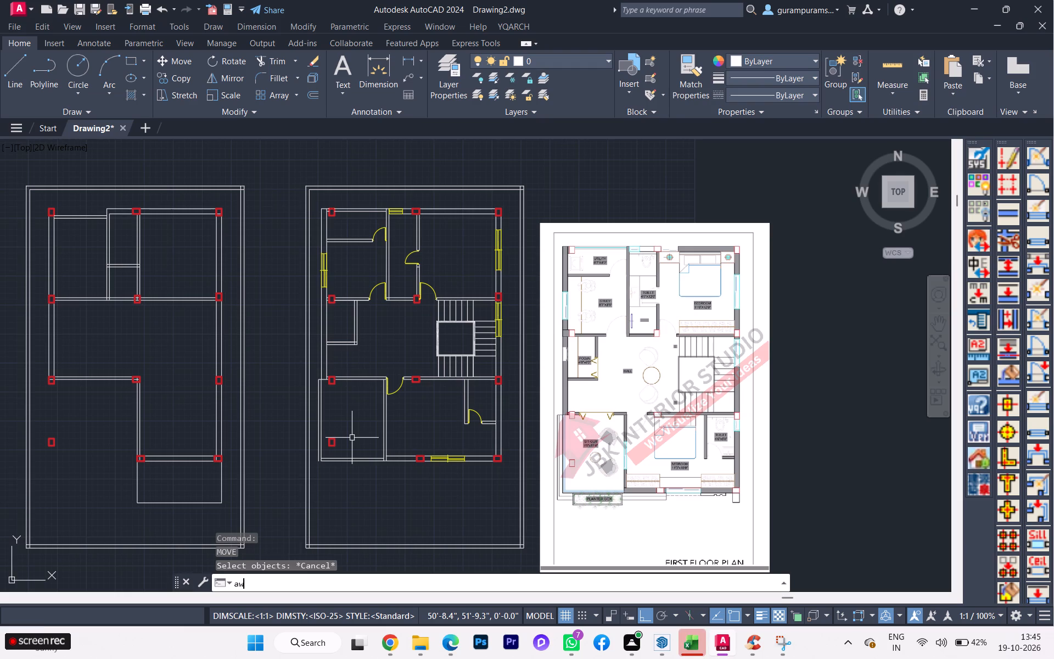
key("2")
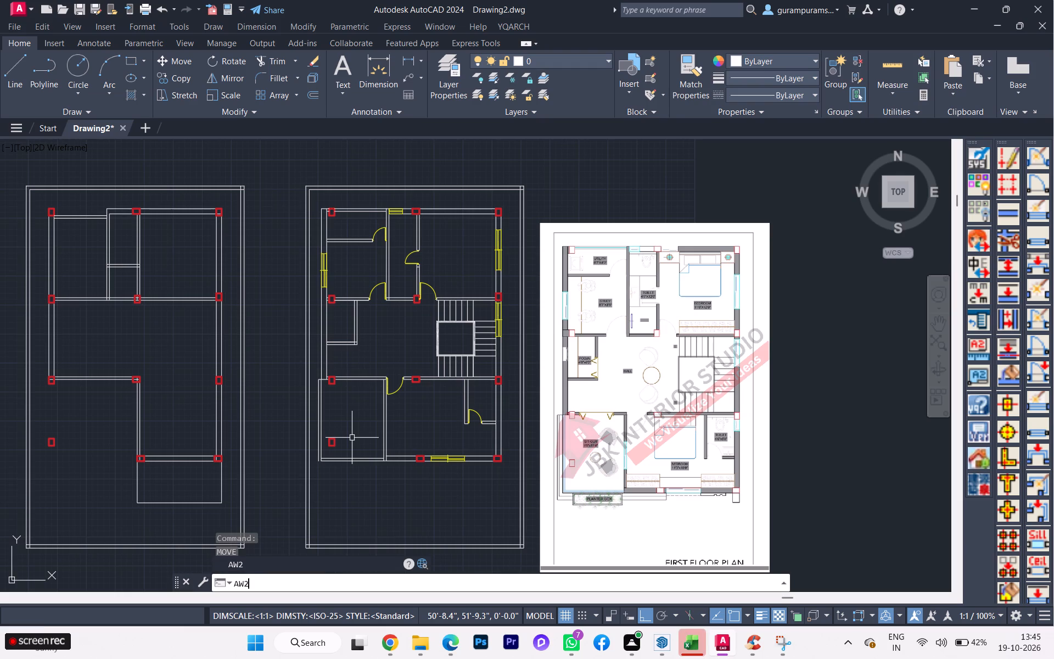
key("Return")
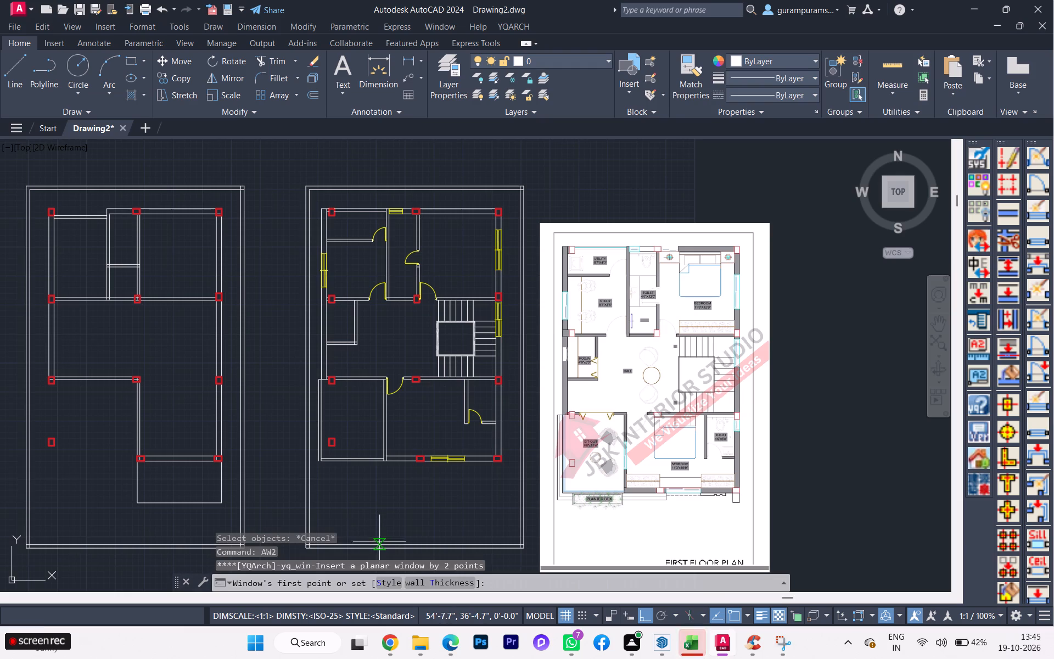
left_click(429, 579)
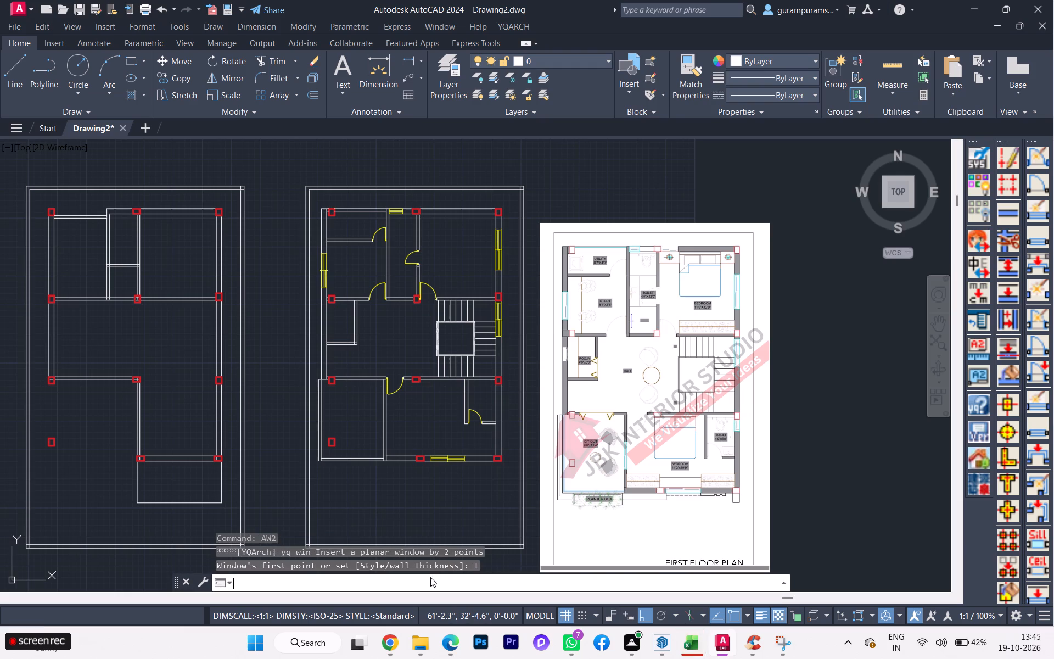
left_click(569, 393)
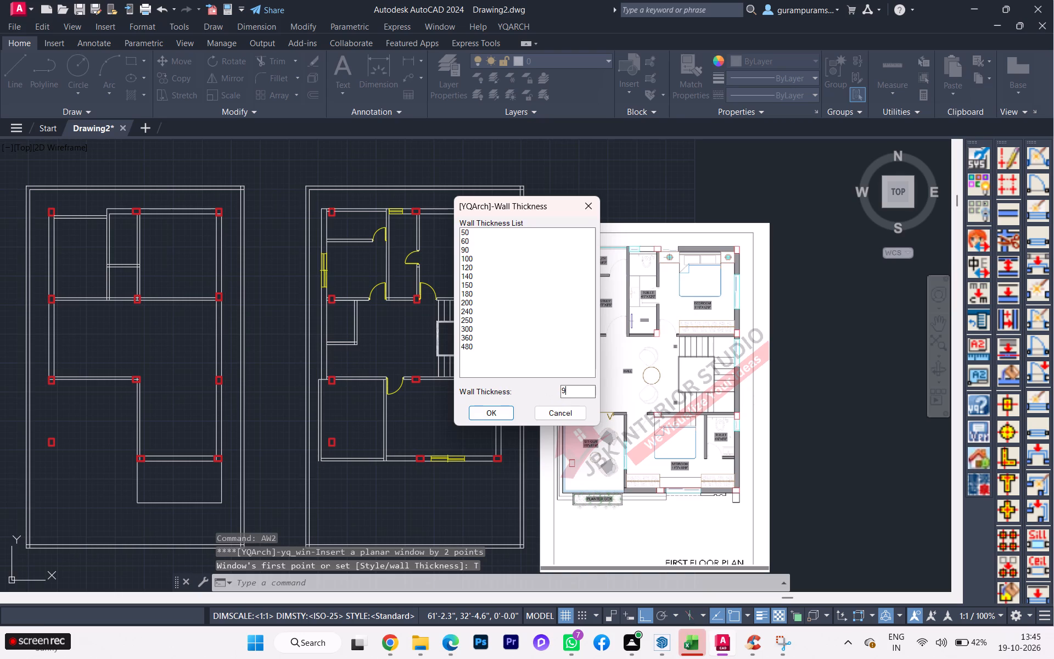
key("BackSpace")
type("4.5")
left_click(499, 416)
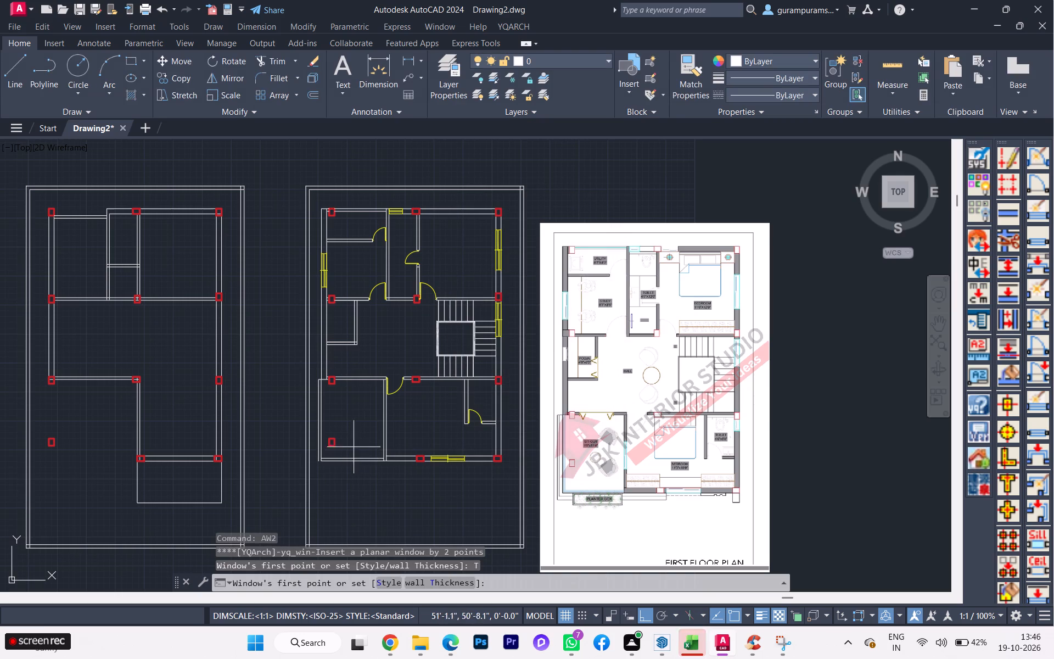
scroll(384, 411, "up", 3)
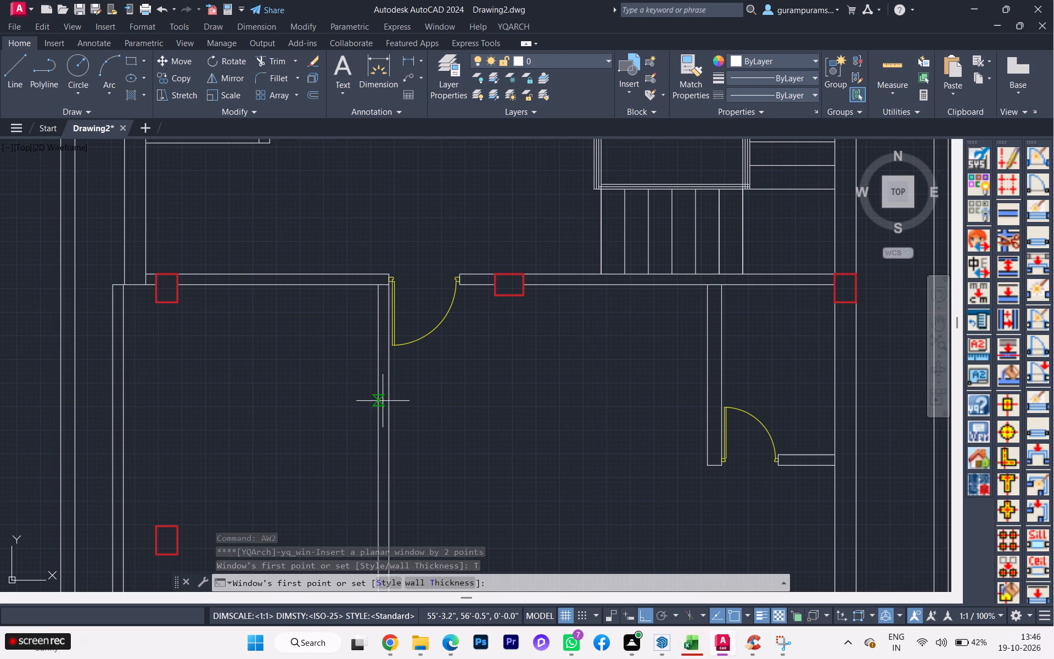
left_click(377, 394)
scroll(375, 495, "down", 2)
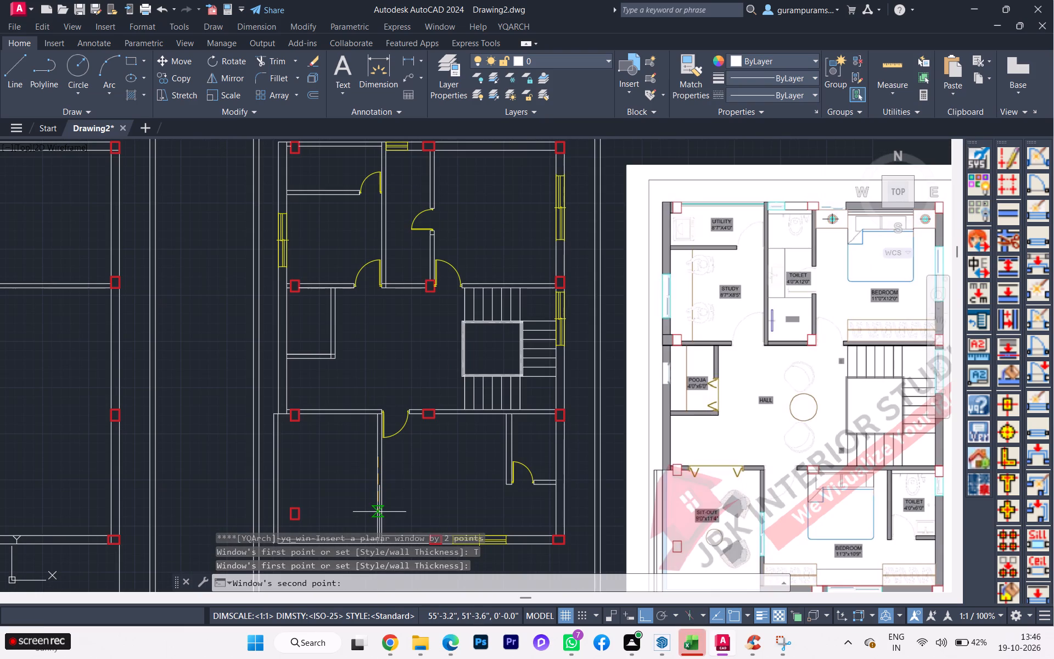
type("6'")
key("Return")
key("Return")
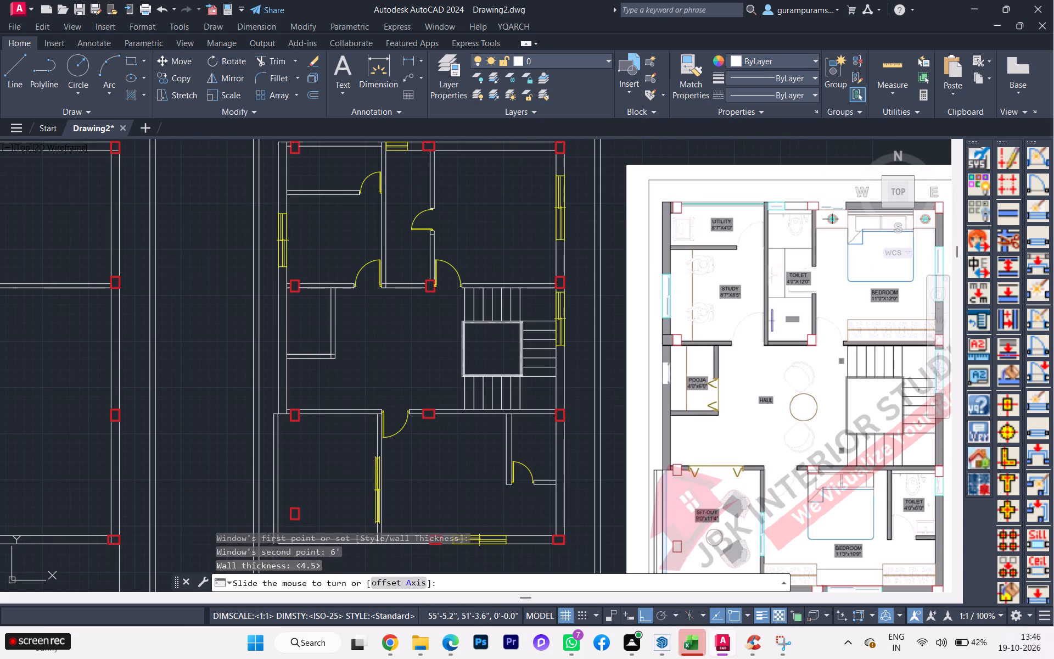
scroll(377, 507, "up", 4)
scroll(377, 504, "down", 1)
scroll(377, 504, "up", 1)
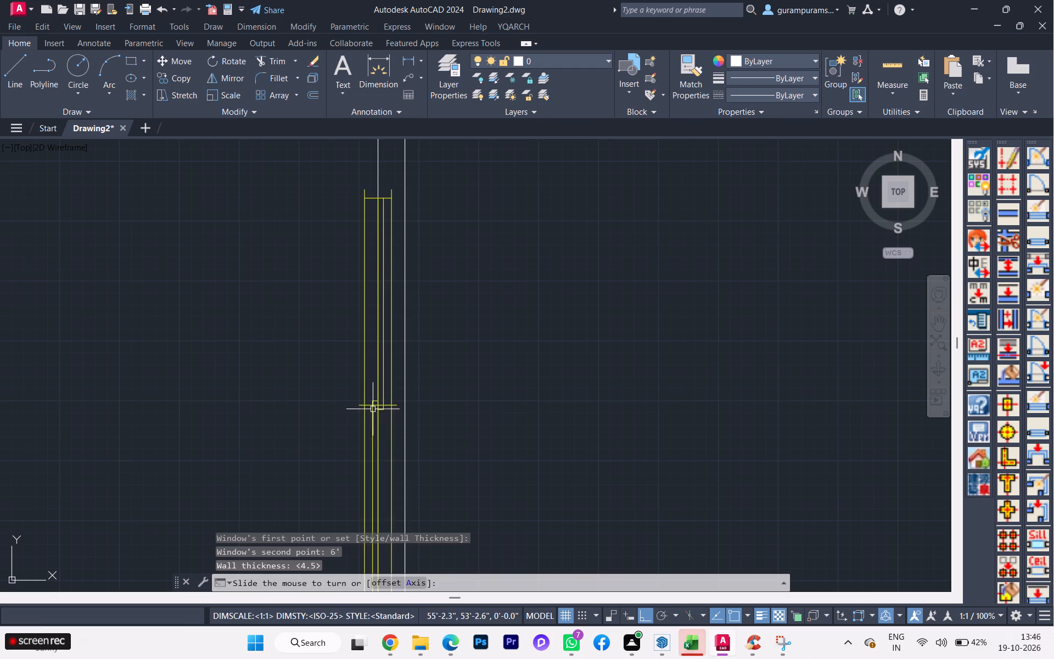
left_click(373, 409)
Move the sit-out window into the partition wall so that its bedroom-side edge lies on the wall's bedroom-side line.
left_click(380, 408)
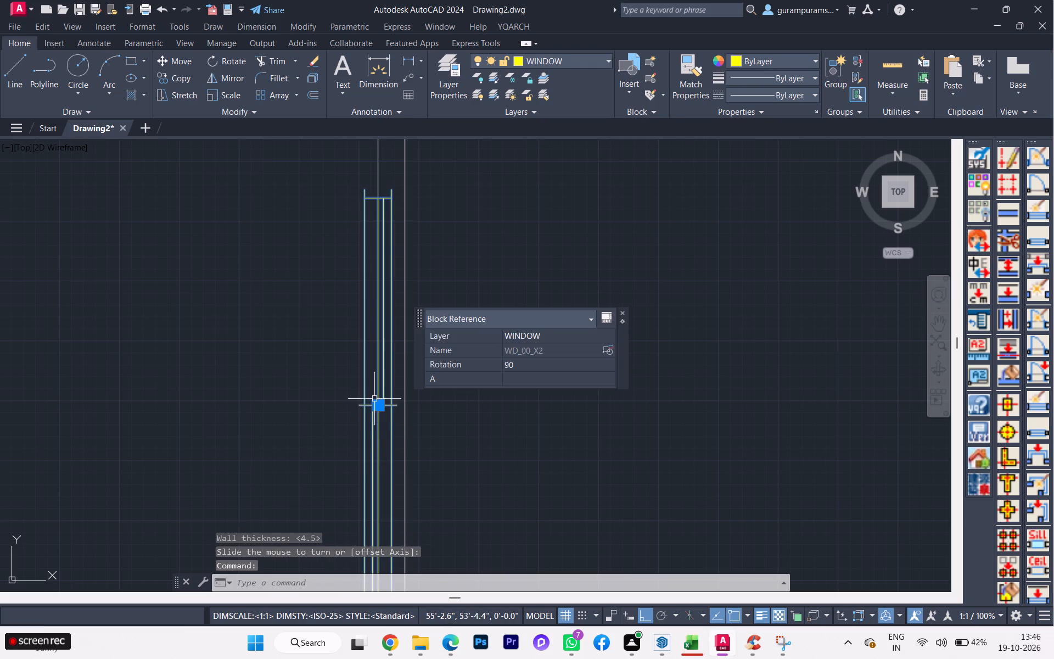
key("m")
key("Return")
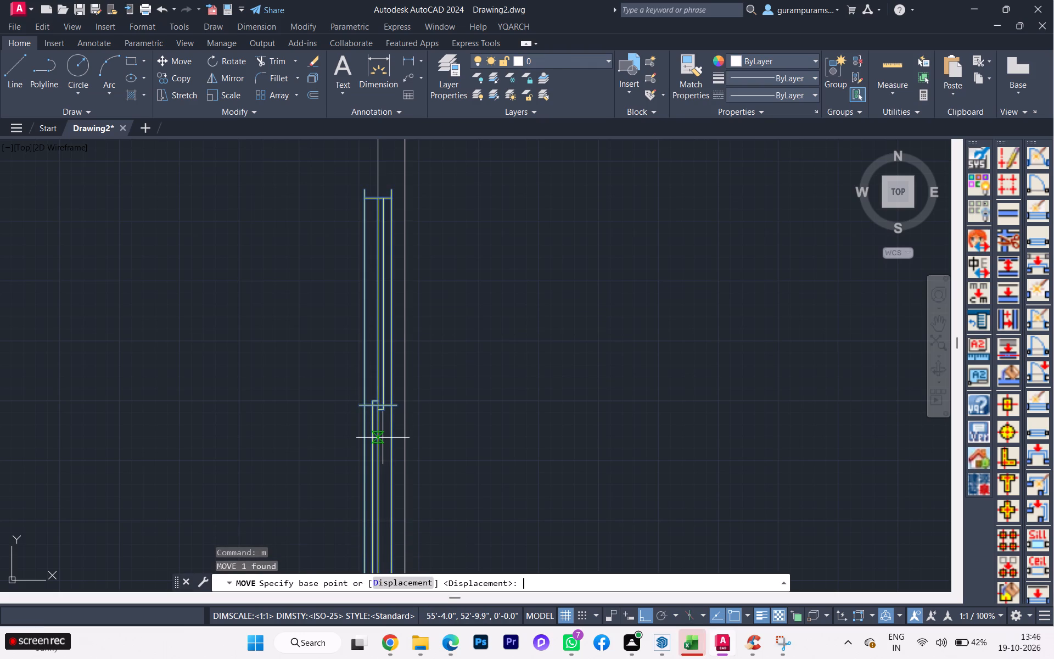
scroll(393, 193, "up", 2)
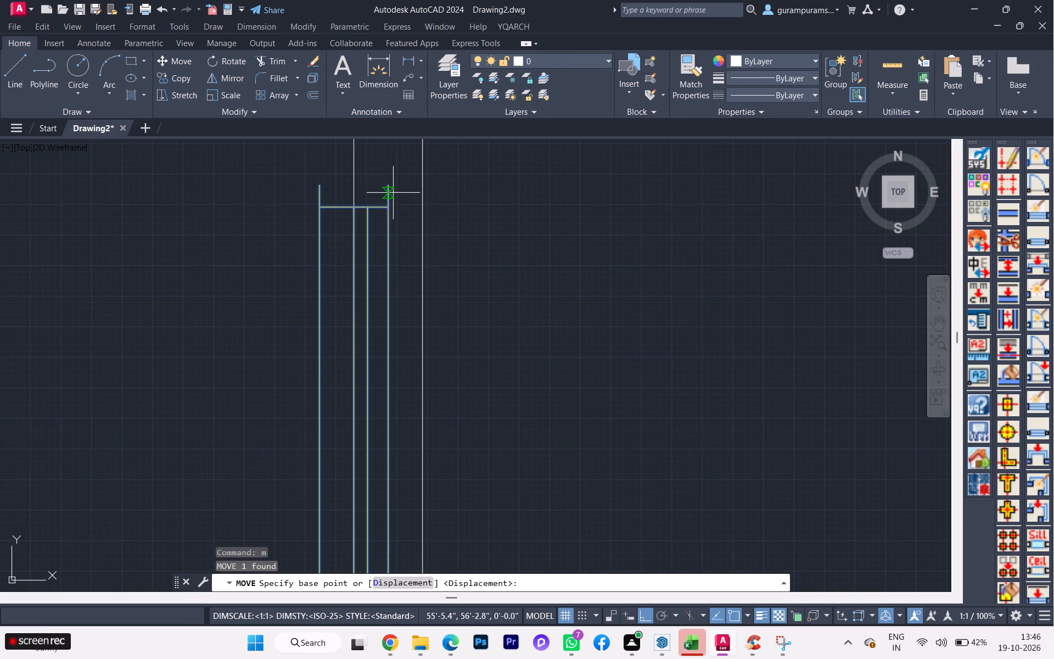
left_click(387, 204)
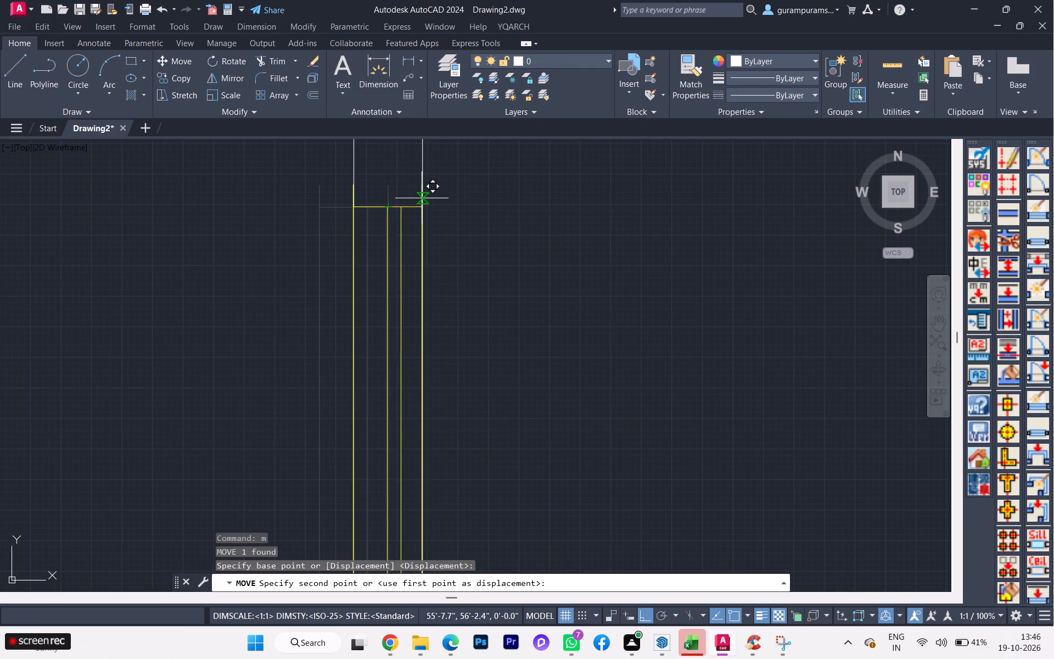
left_click(421, 202)
scroll(418, 196, "down", 2)
scroll(417, 198, "up", 2)
scroll(416, 199, "down", 1)
scroll(412, 244, "down", 2)
scroll(412, 246, "up", 1)
scroll(412, 250, "down", 2)
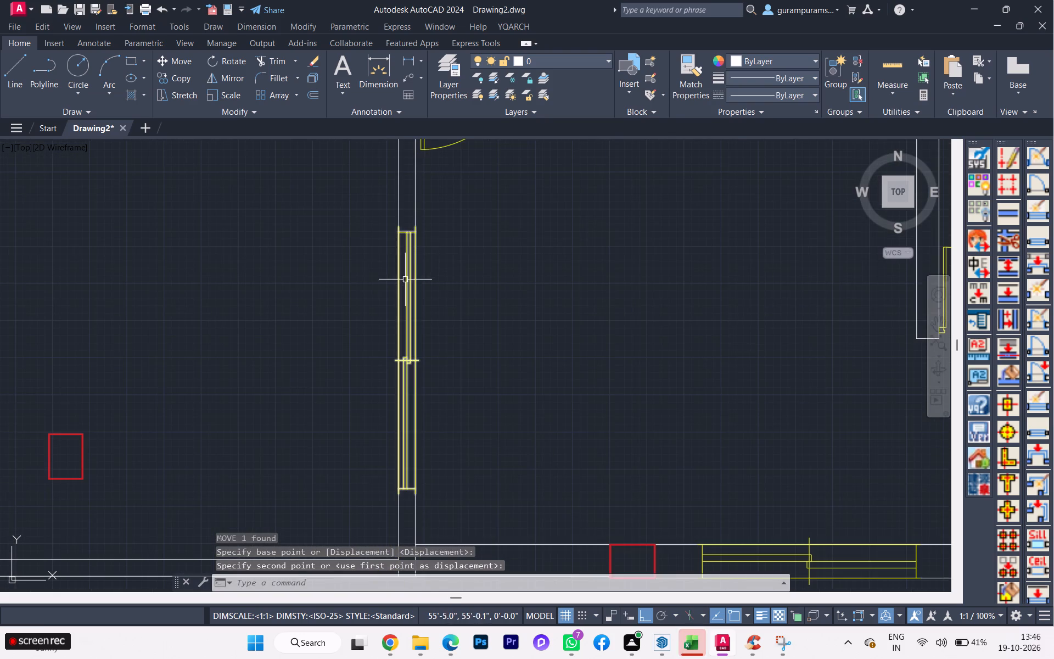
scroll(396, 307, "down", 2)
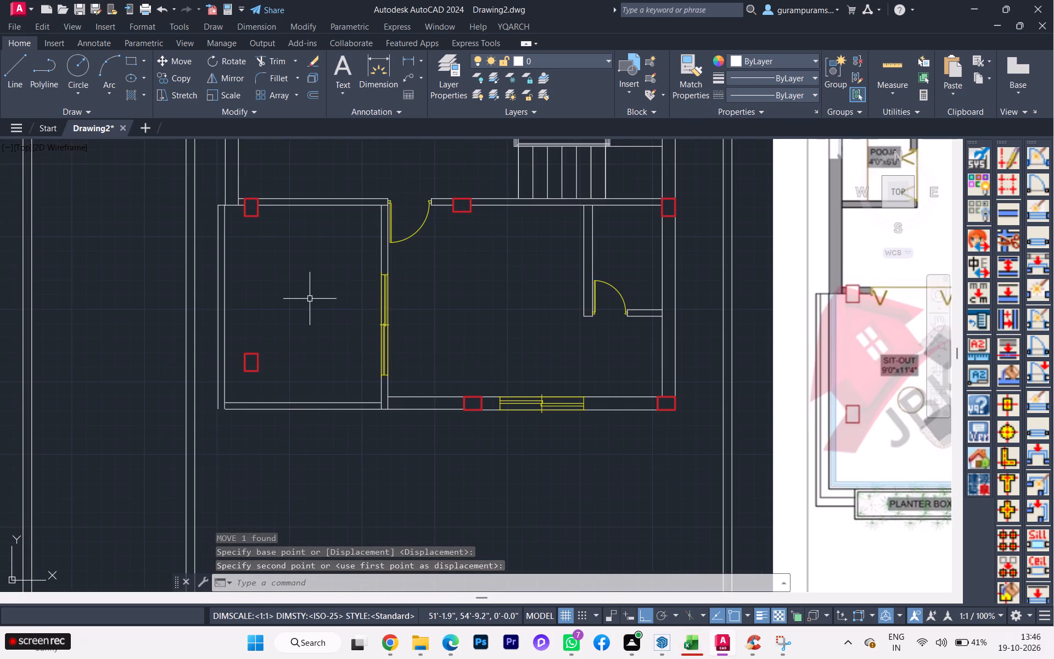
scroll(310, 299, "down", 1)
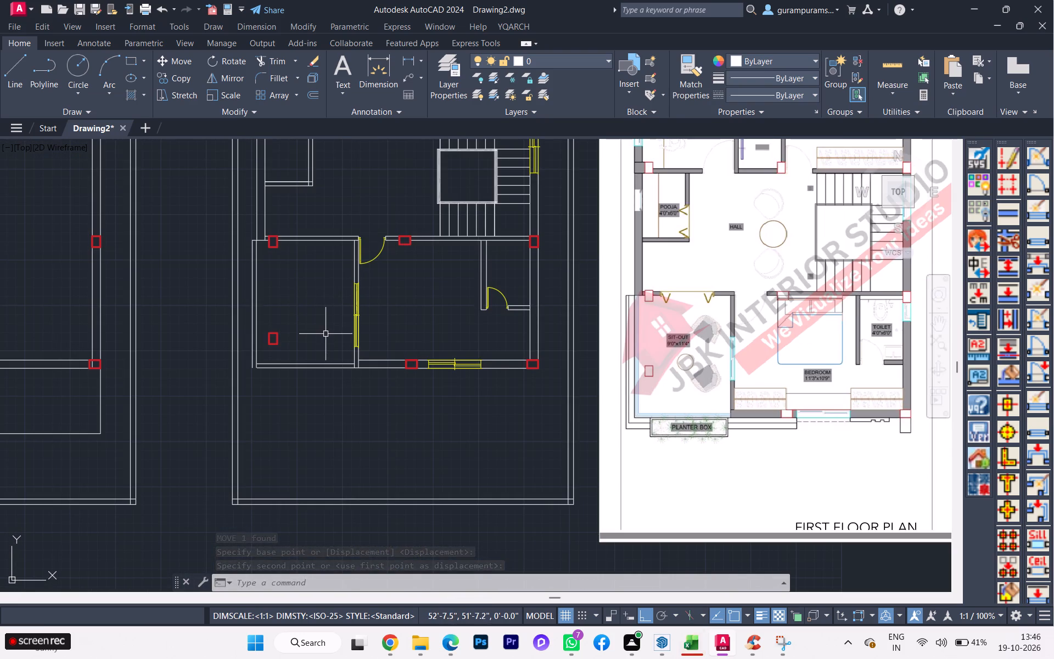
Delete the 6' wide window in the partition wall between the sit-out and the front bedroom.
scroll(351, 328, "up", 2)
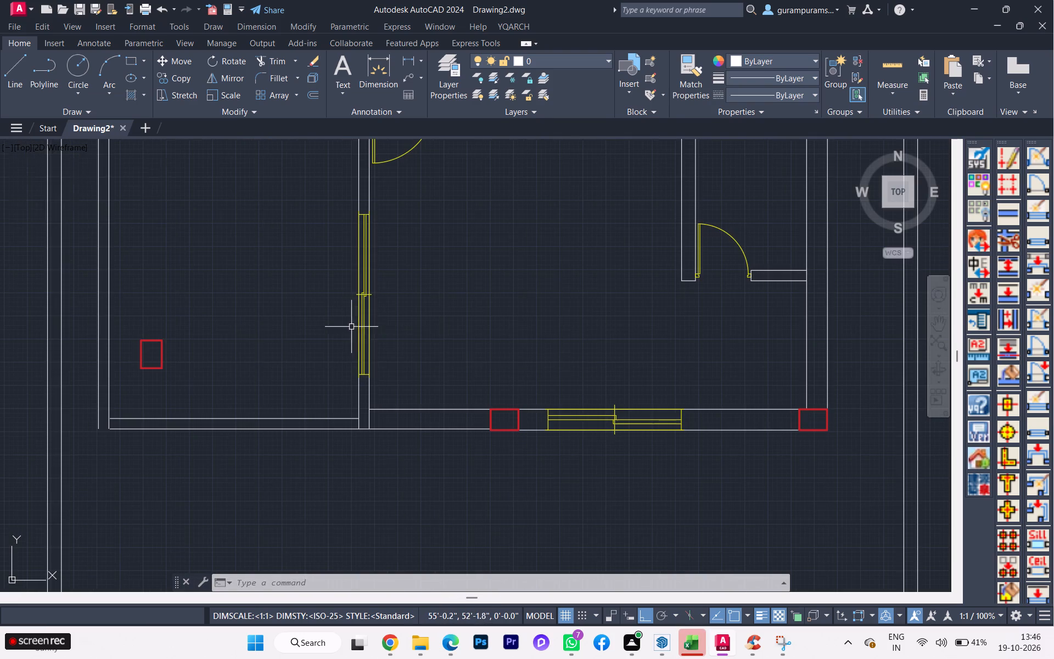
scroll(361, 304, "down", 3)
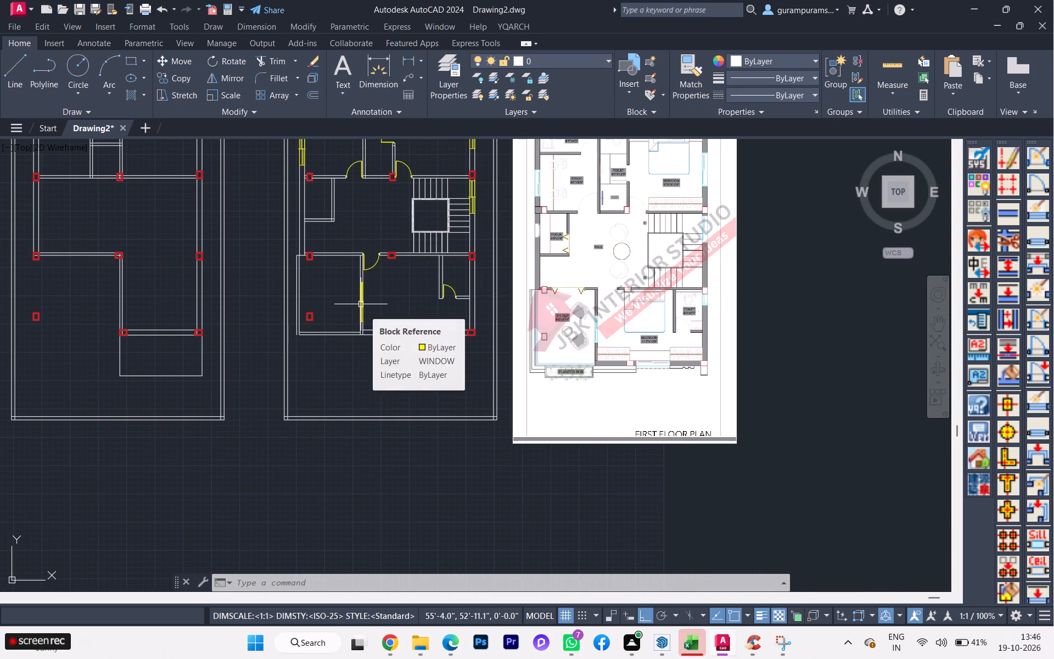
scroll(565, 312, "up", 3)
scroll(570, 314, "down", 1)
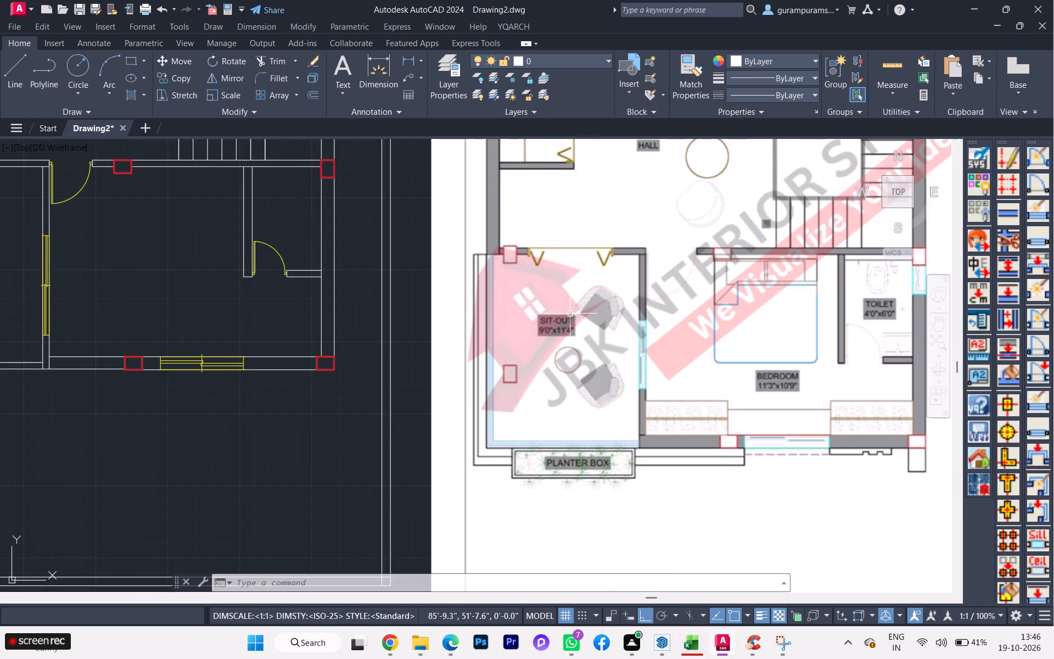
scroll(570, 314, "down", 1)
scroll(570, 314, "up", 2)
scroll(570, 314, "down", 1)
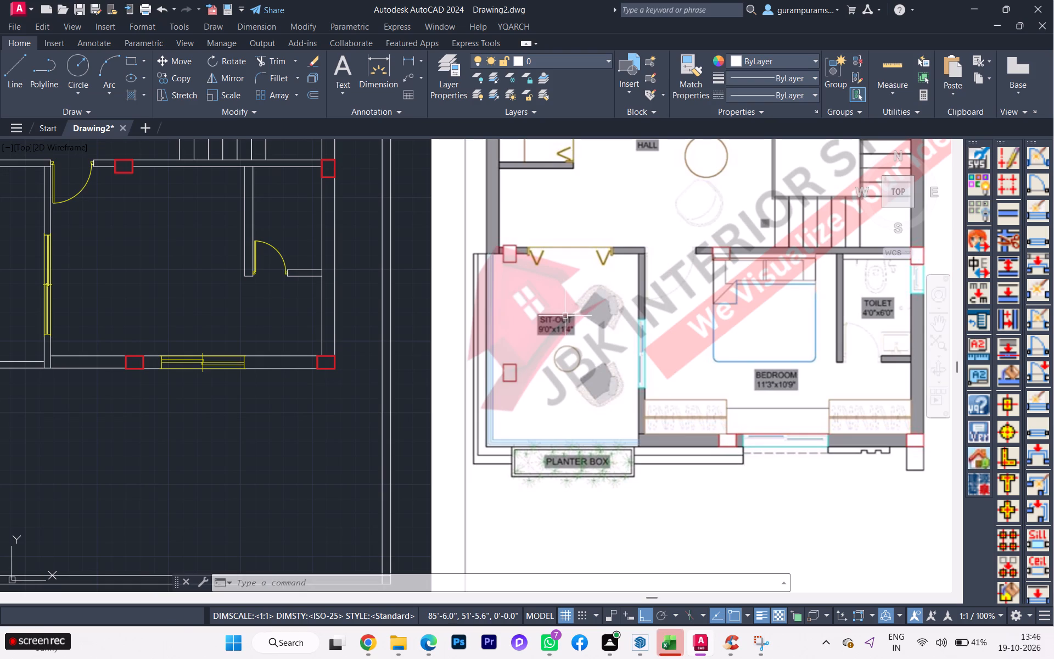
scroll(246, 306, "down", 2)
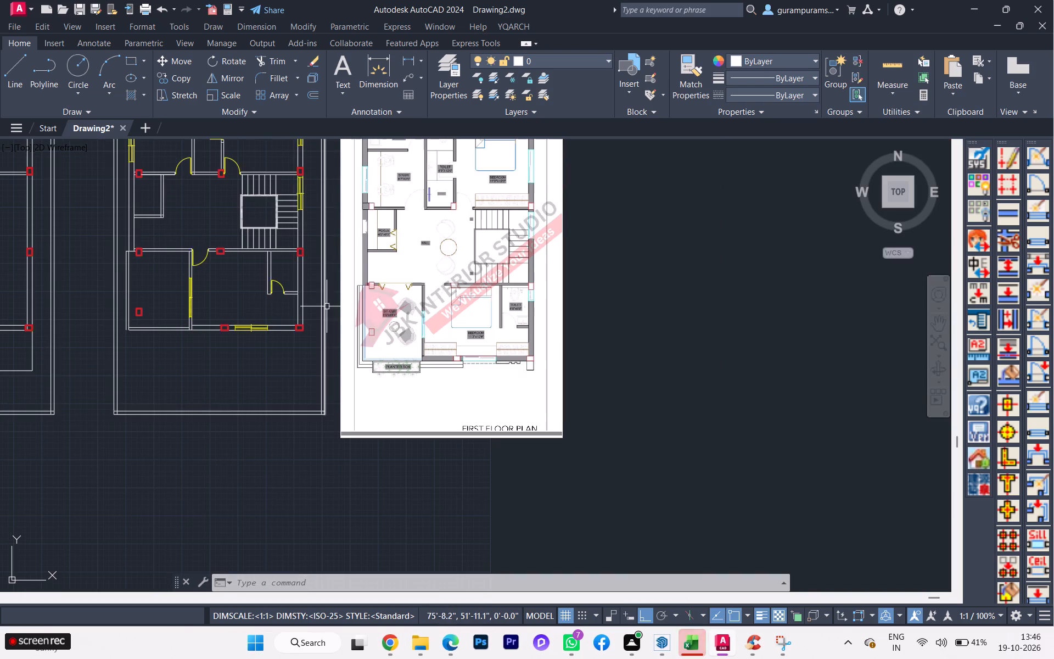
scroll(199, 297, "up", 3)
left_click(165, 289)
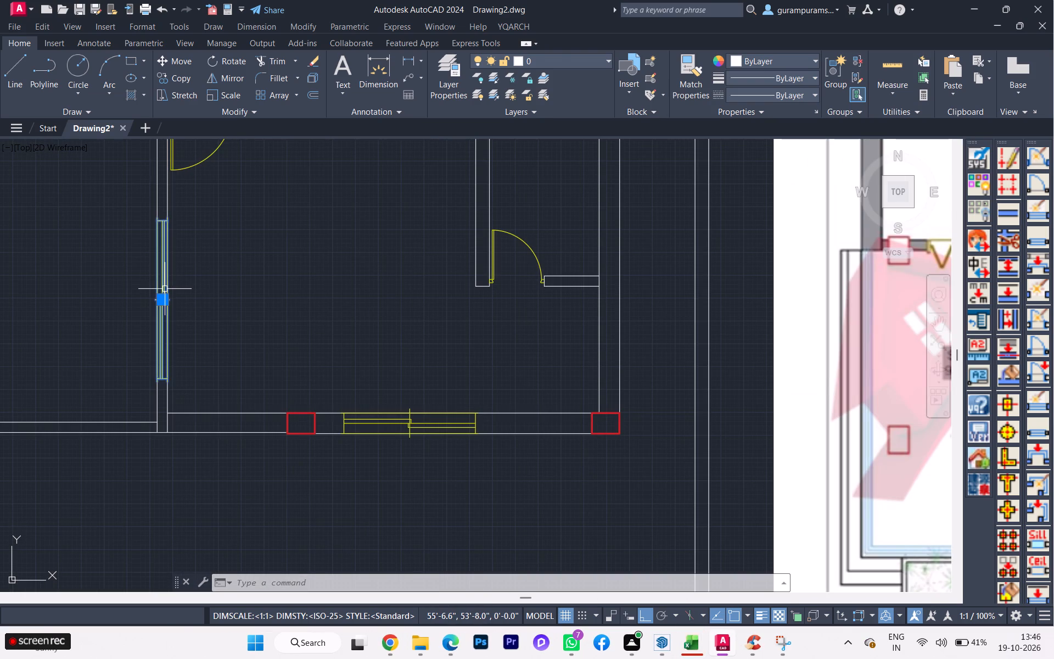
key("Delete")
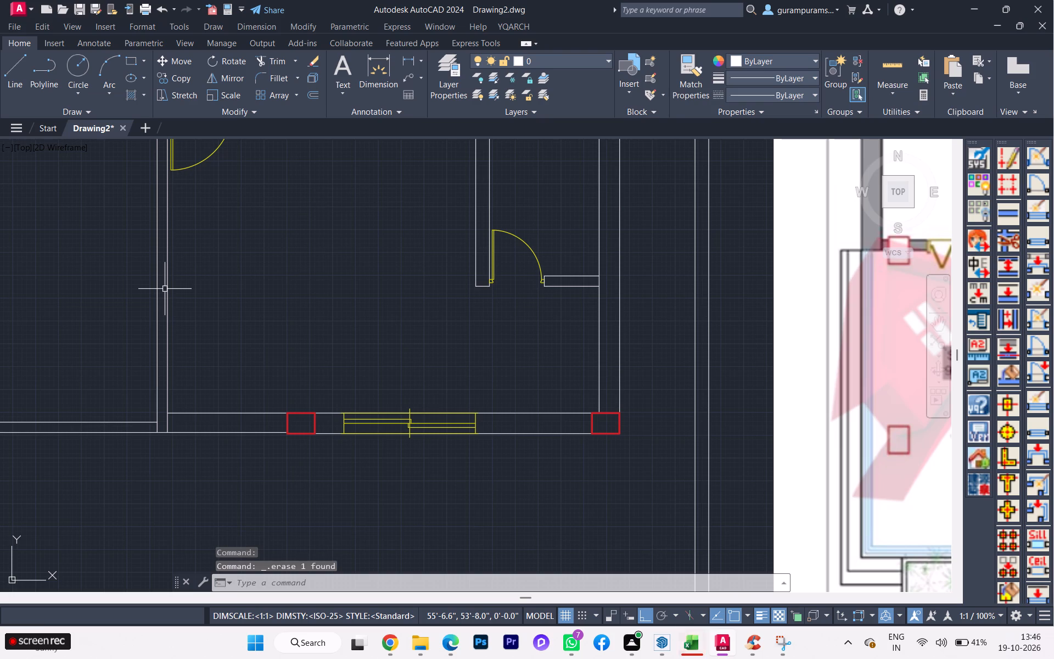
Insert a 5' wide two-point window with wall thickness 4.5 along the sit-out side of the wall between sit-out and front bedroom.
type("aw")
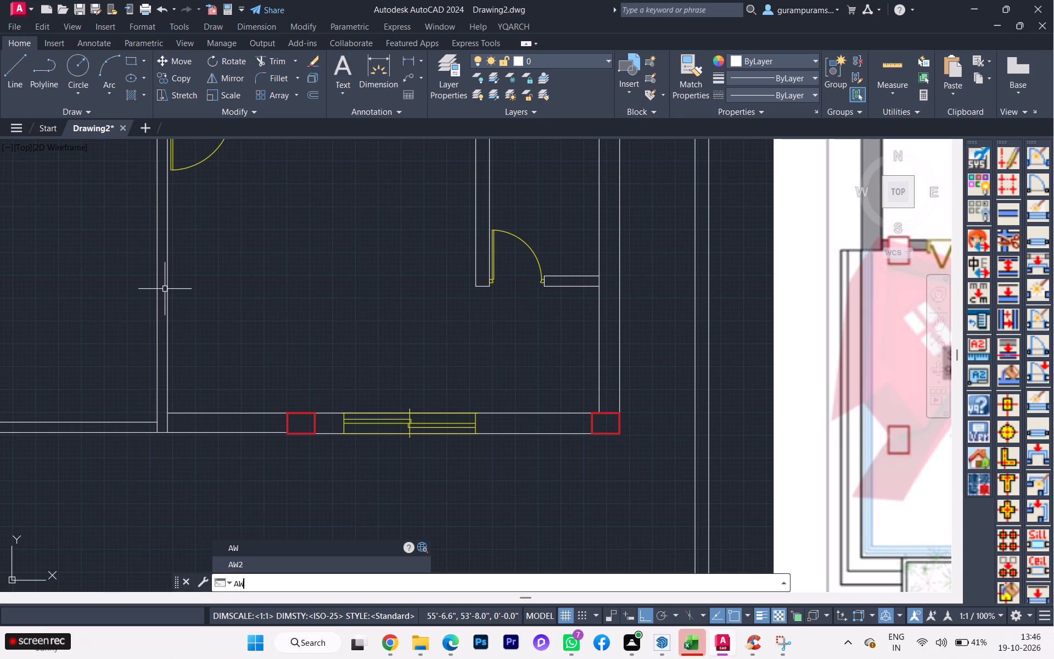
key("2")
key("Return")
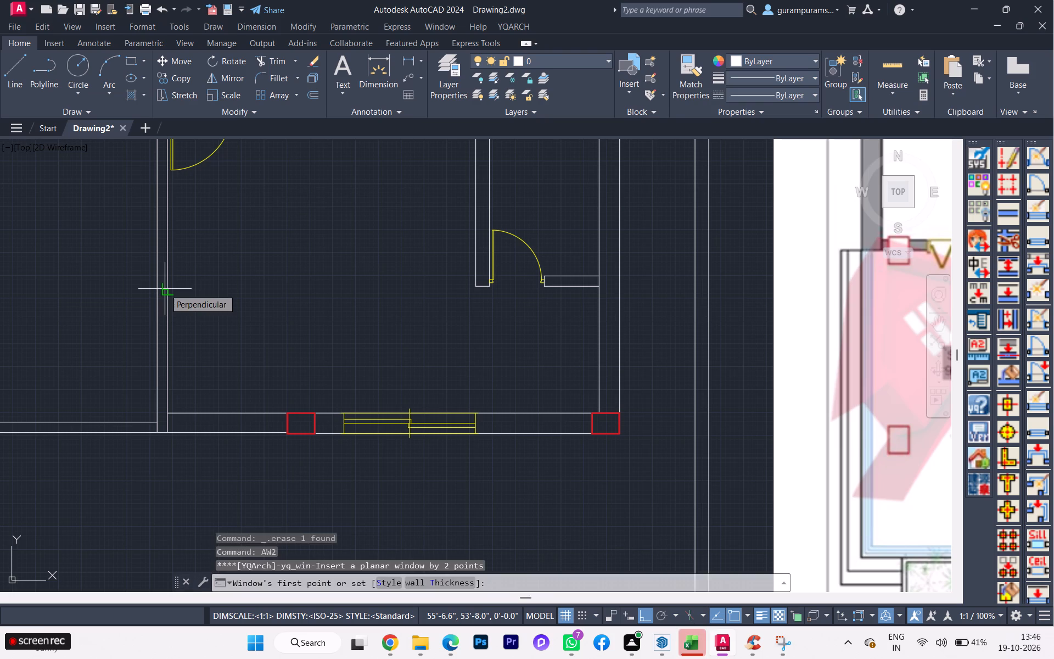
scroll(188, 298, "down", 1)
scroll(166, 275, "up", 2)
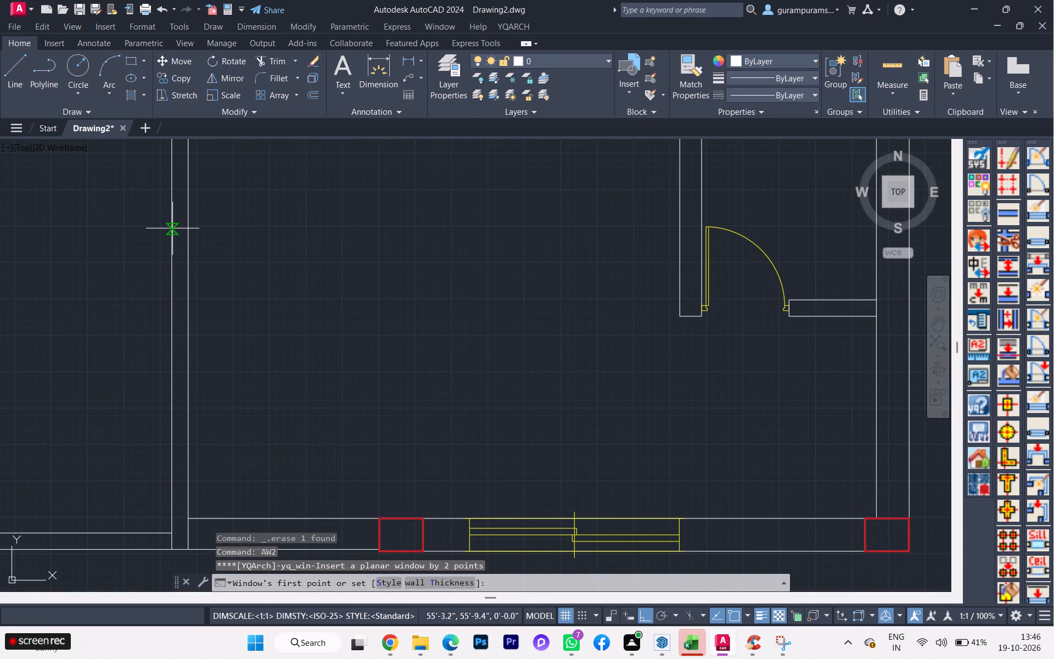
left_click(172, 227)
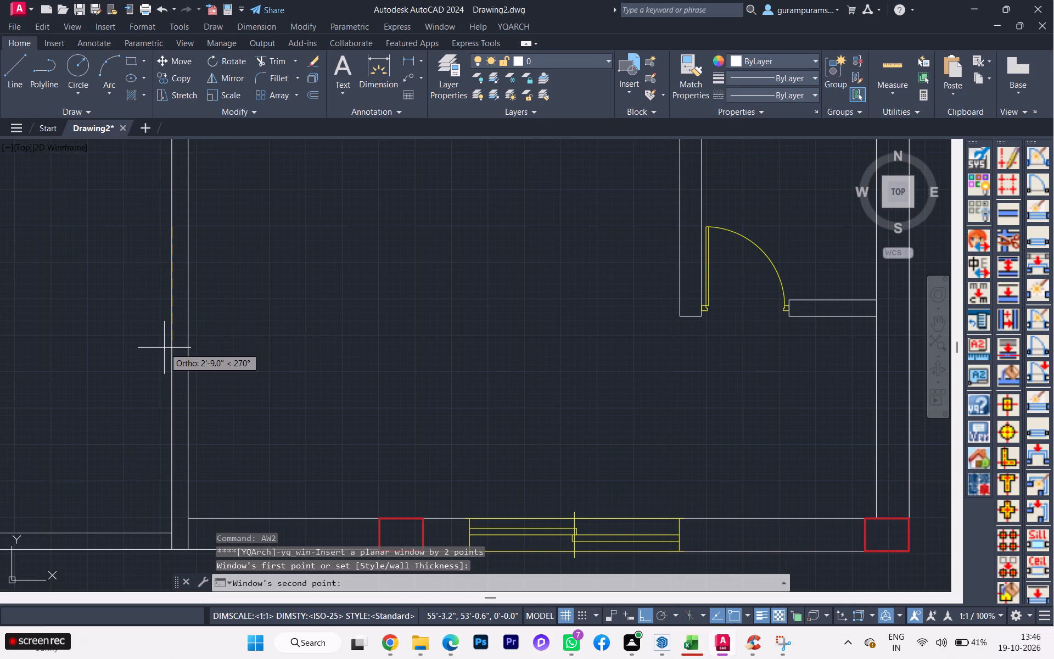
type("5'")
key("Return")
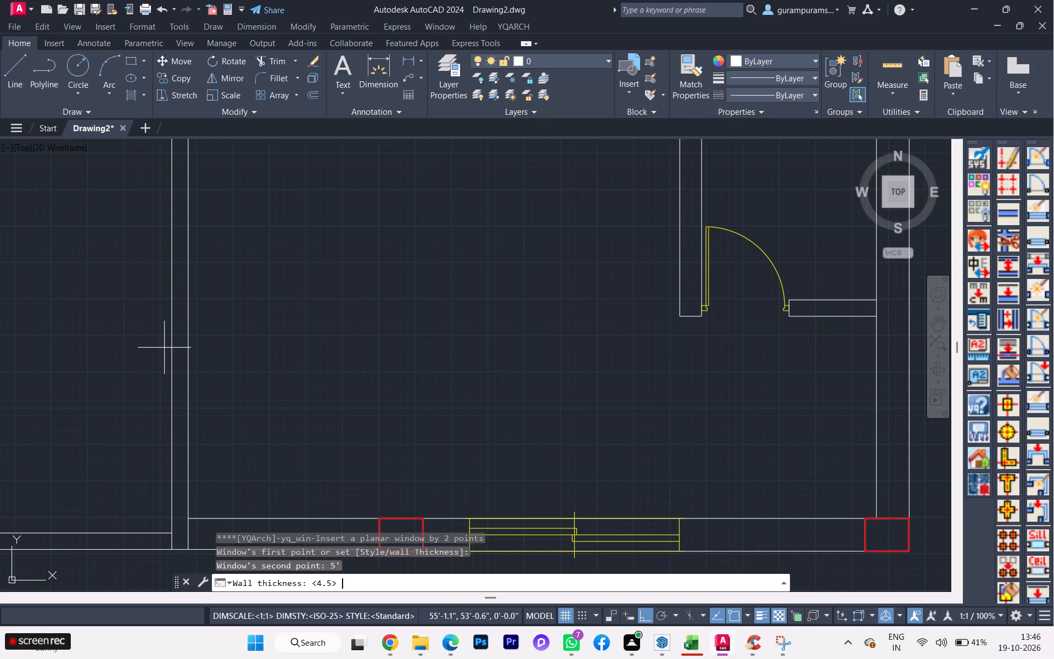
key("Return")
scroll(164, 314, "down", 1)
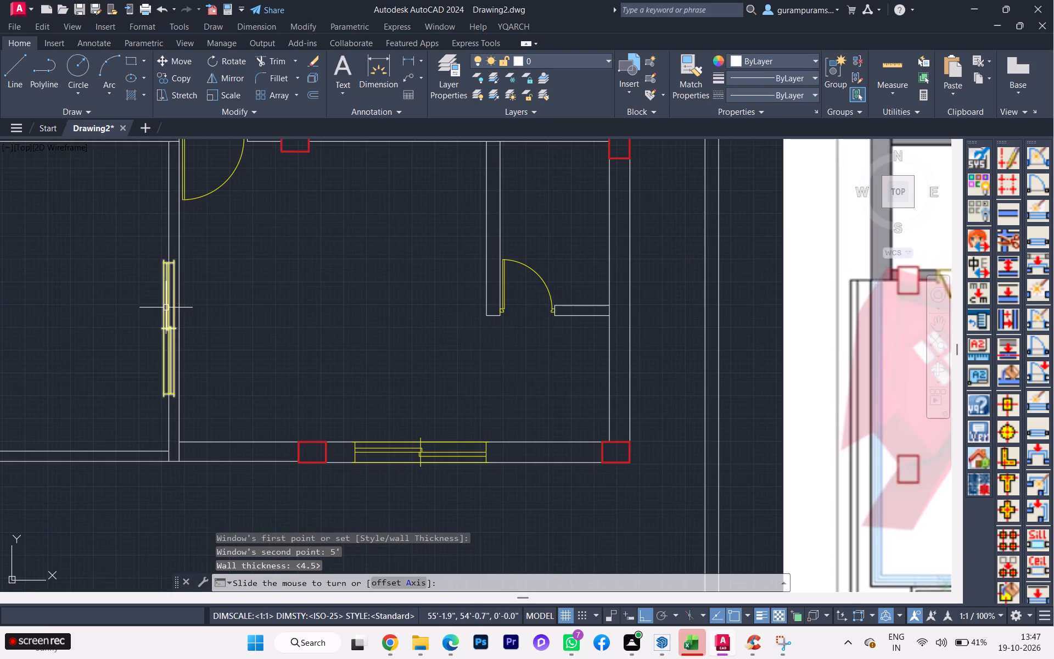
left_click(168, 273)
Move the new sit-out window into the partition wall so that its bedroom-side edge lies on the wall's bedroom-side line.
left_click(174, 265)
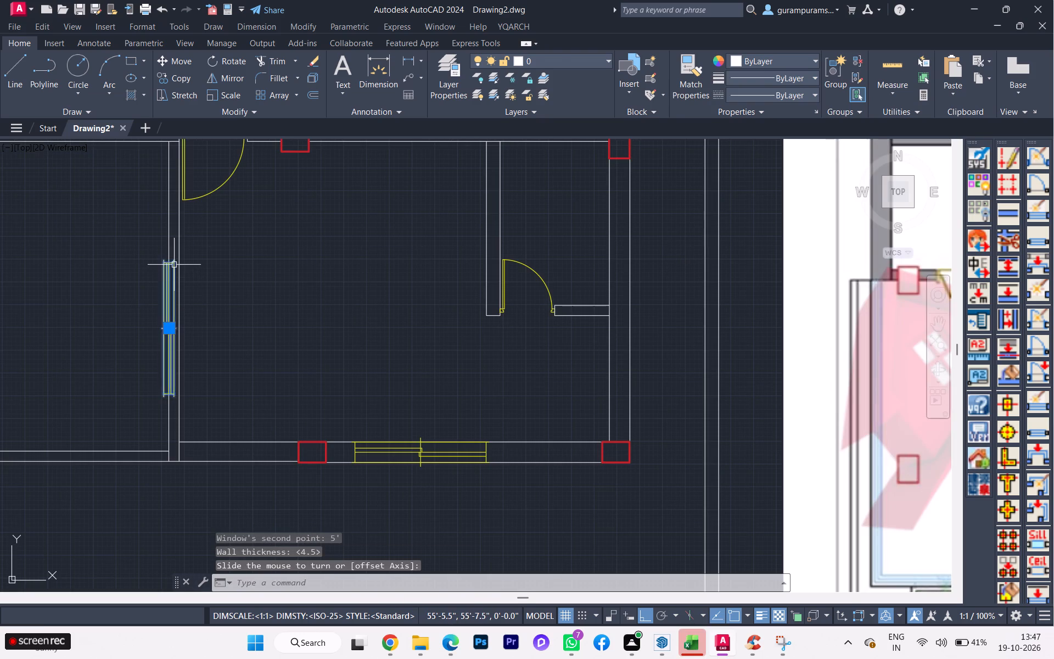
scroll(174, 265, "up", 3)
key("m")
key("Return")
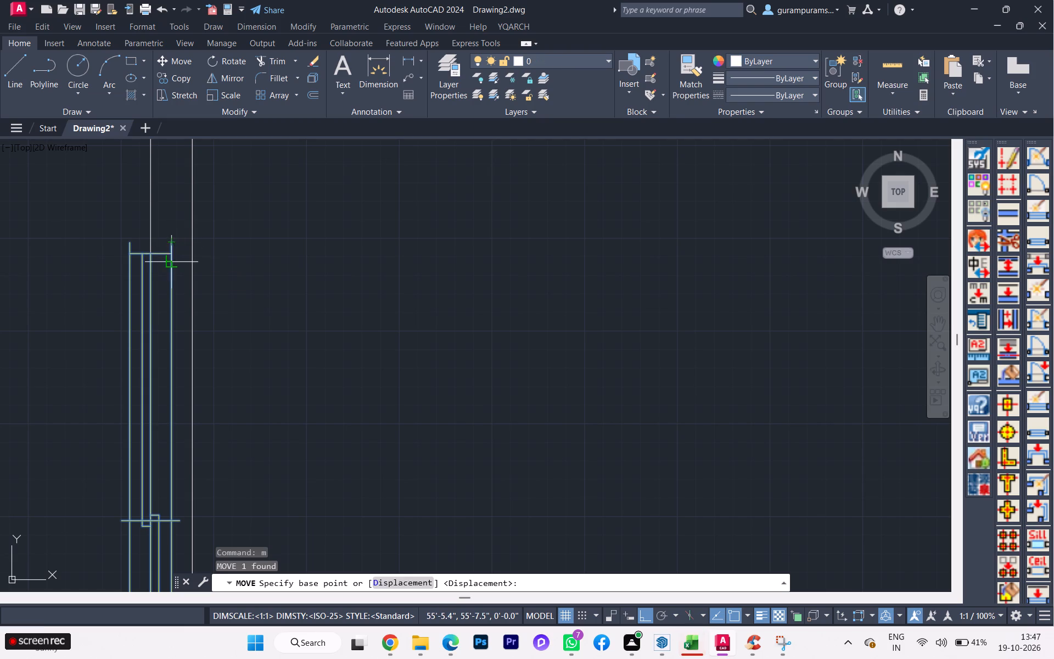
left_click(175, 260)
scroll(193, 221, "down", 4)
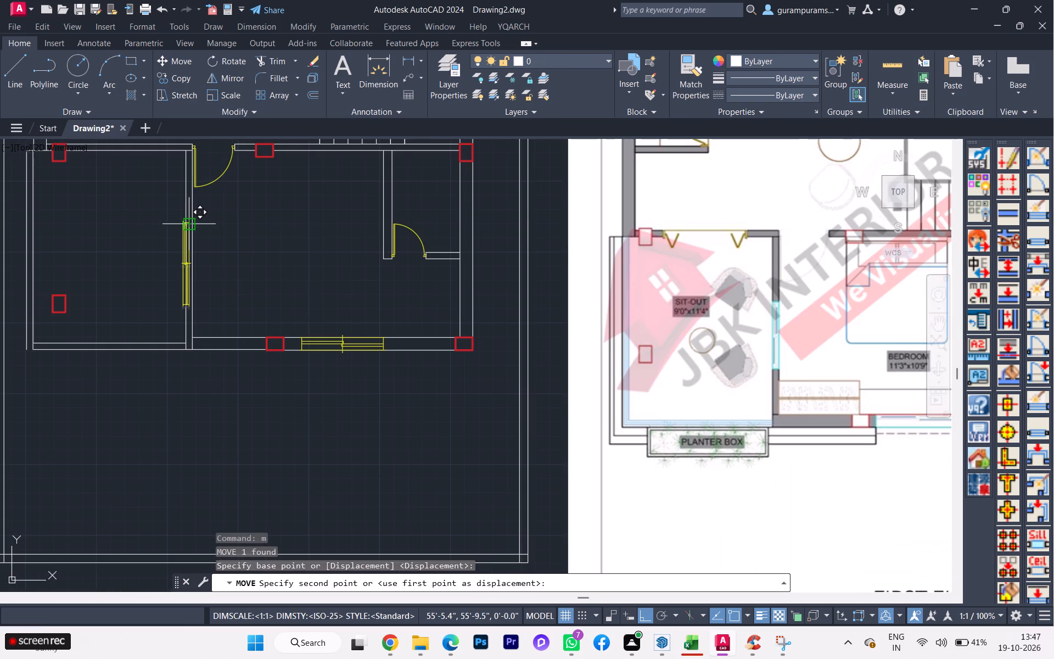
scroll(194, 217, "up", 4)
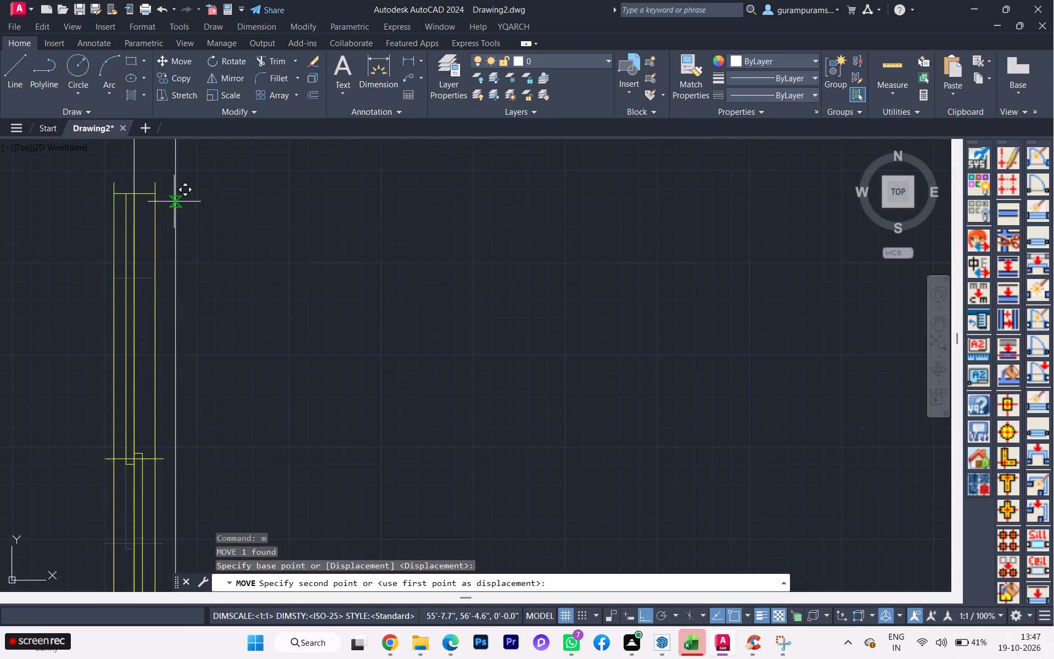
left_click(174, 202)
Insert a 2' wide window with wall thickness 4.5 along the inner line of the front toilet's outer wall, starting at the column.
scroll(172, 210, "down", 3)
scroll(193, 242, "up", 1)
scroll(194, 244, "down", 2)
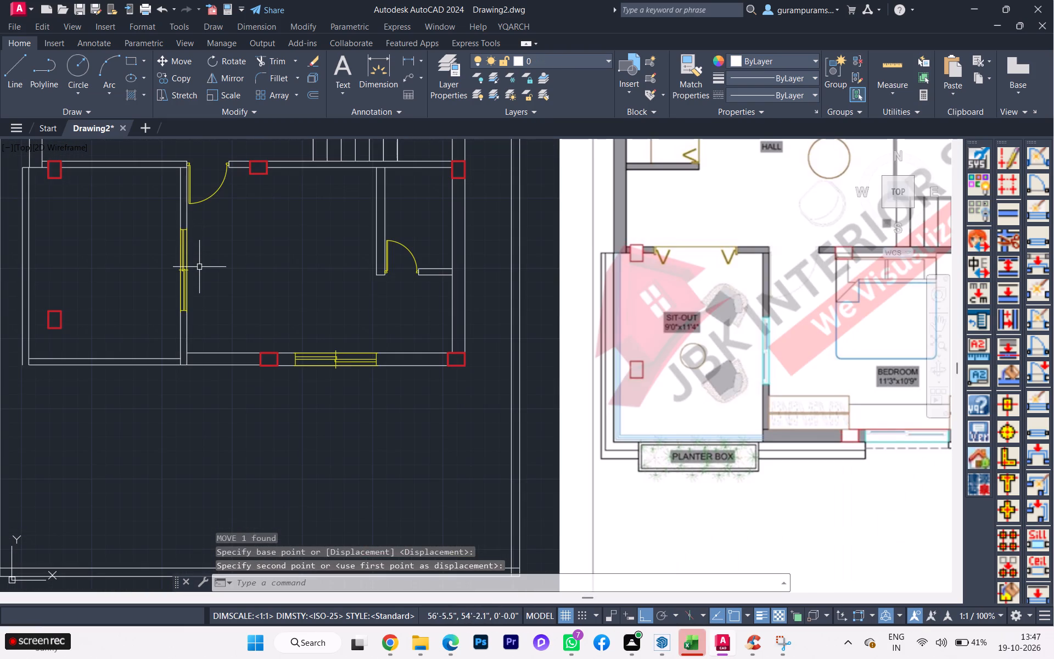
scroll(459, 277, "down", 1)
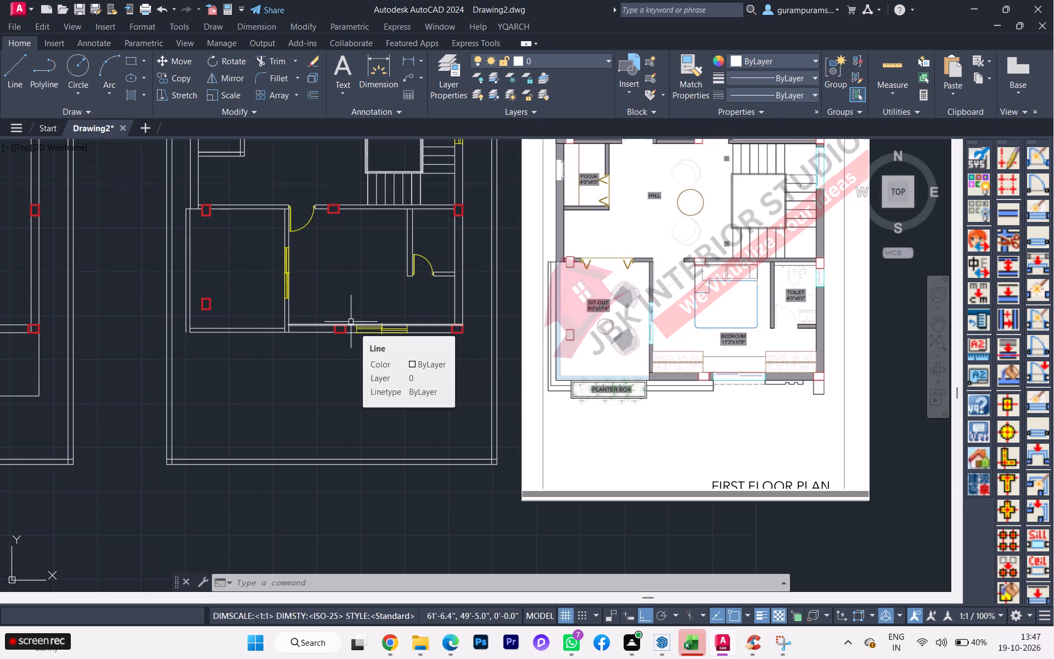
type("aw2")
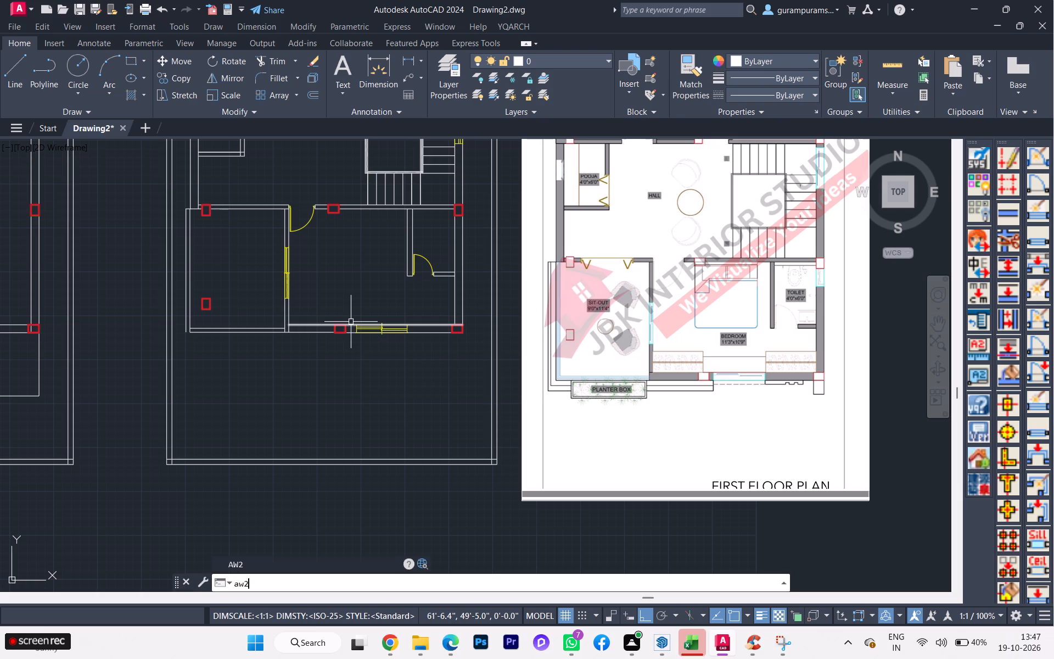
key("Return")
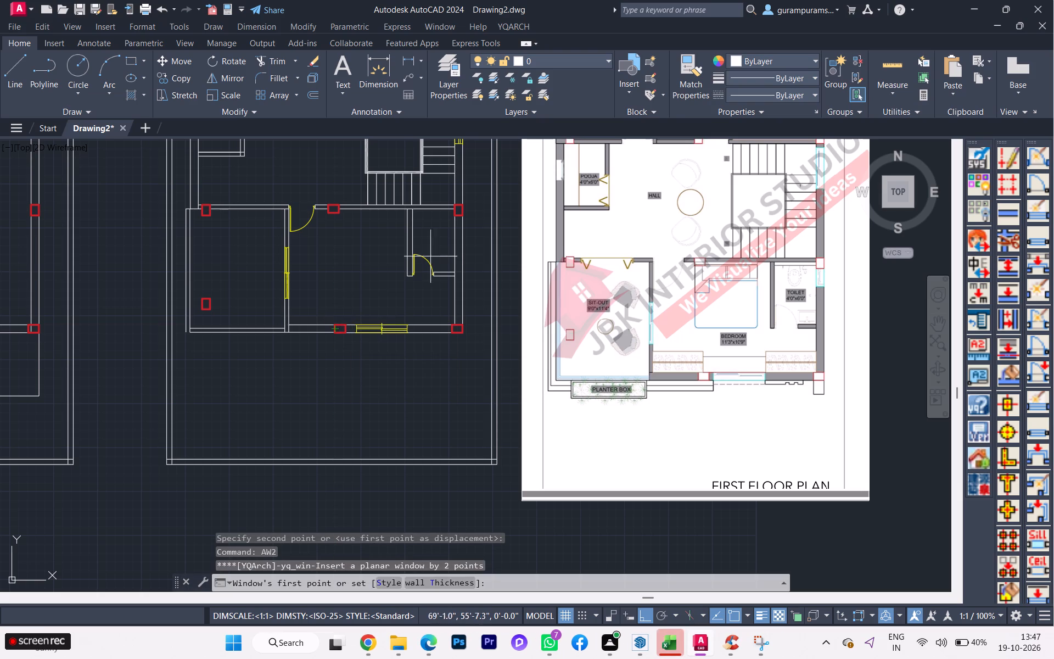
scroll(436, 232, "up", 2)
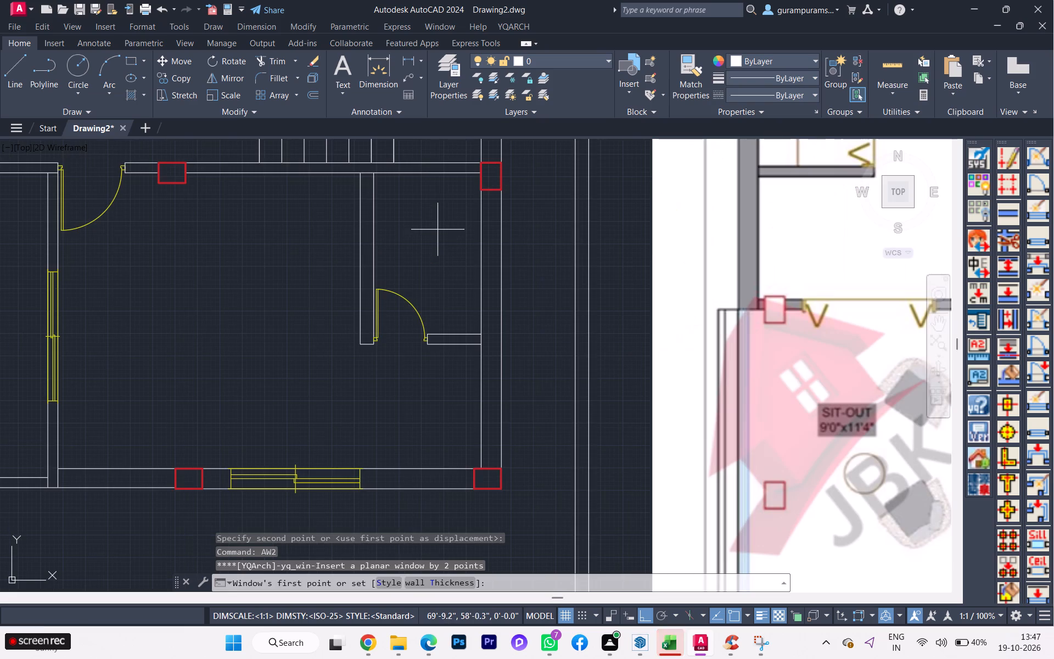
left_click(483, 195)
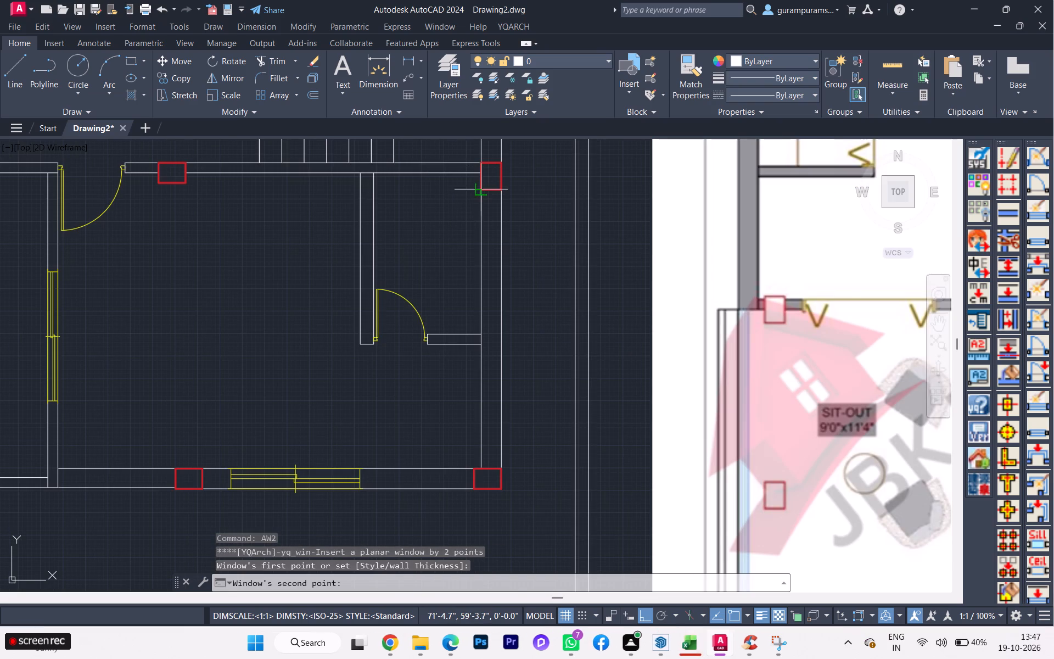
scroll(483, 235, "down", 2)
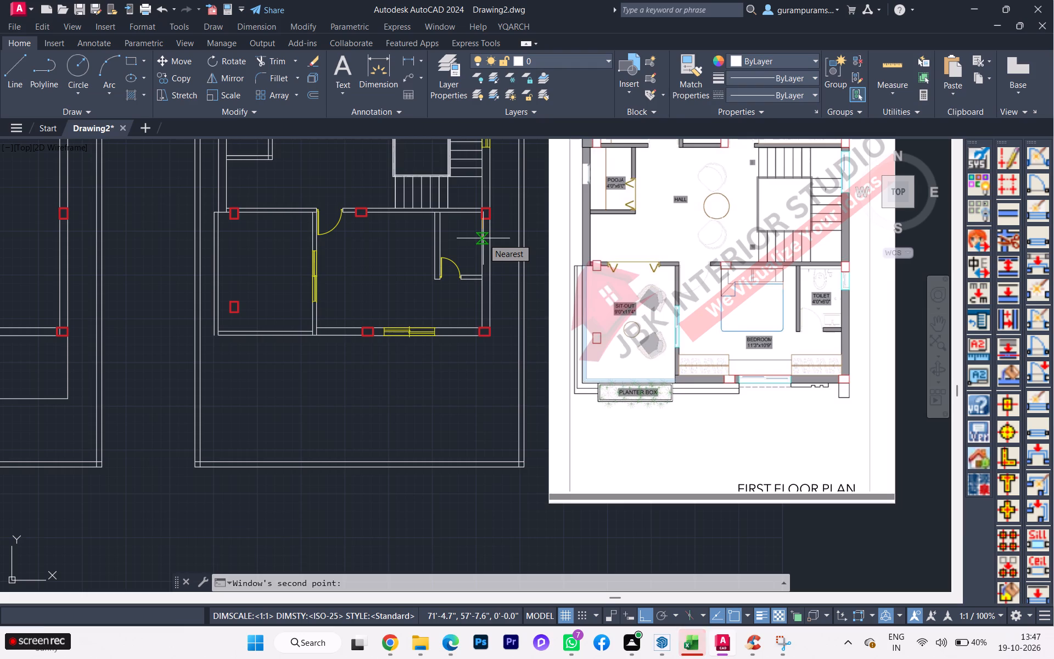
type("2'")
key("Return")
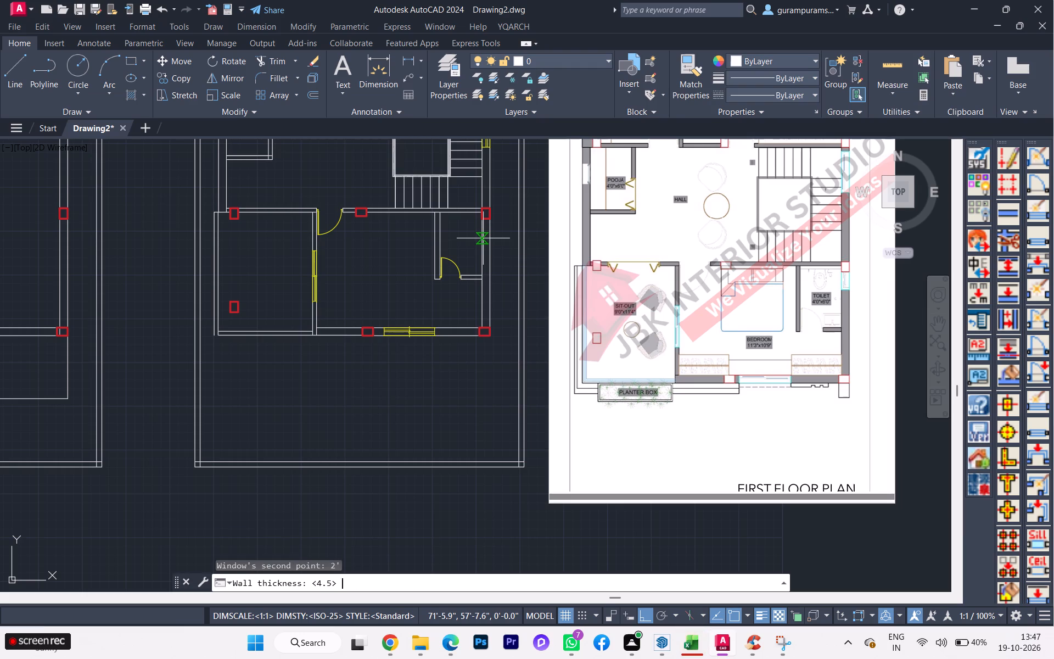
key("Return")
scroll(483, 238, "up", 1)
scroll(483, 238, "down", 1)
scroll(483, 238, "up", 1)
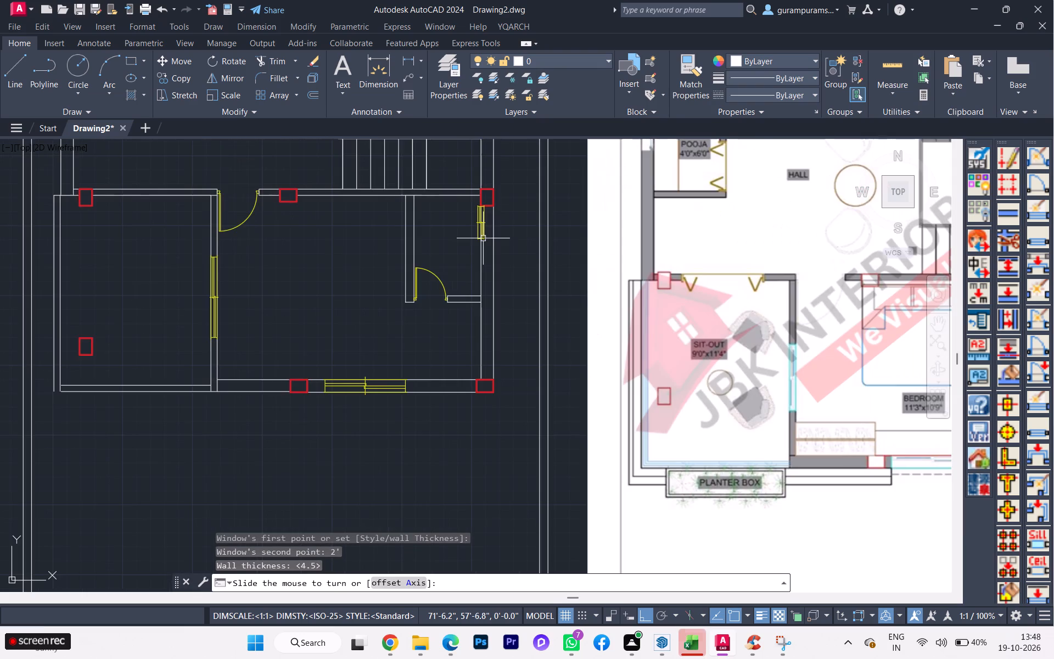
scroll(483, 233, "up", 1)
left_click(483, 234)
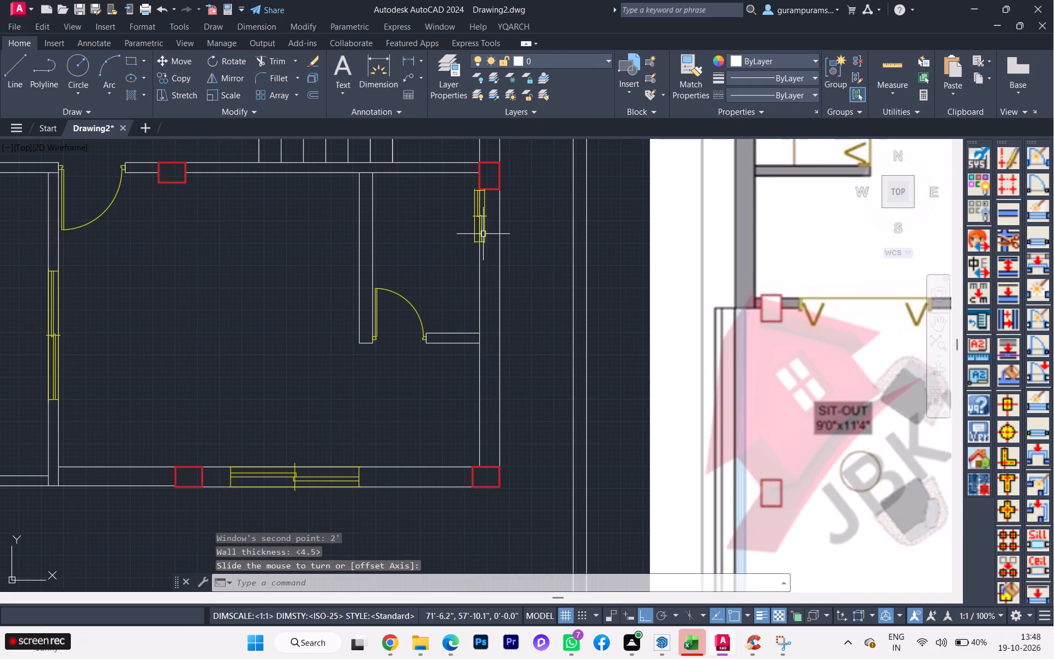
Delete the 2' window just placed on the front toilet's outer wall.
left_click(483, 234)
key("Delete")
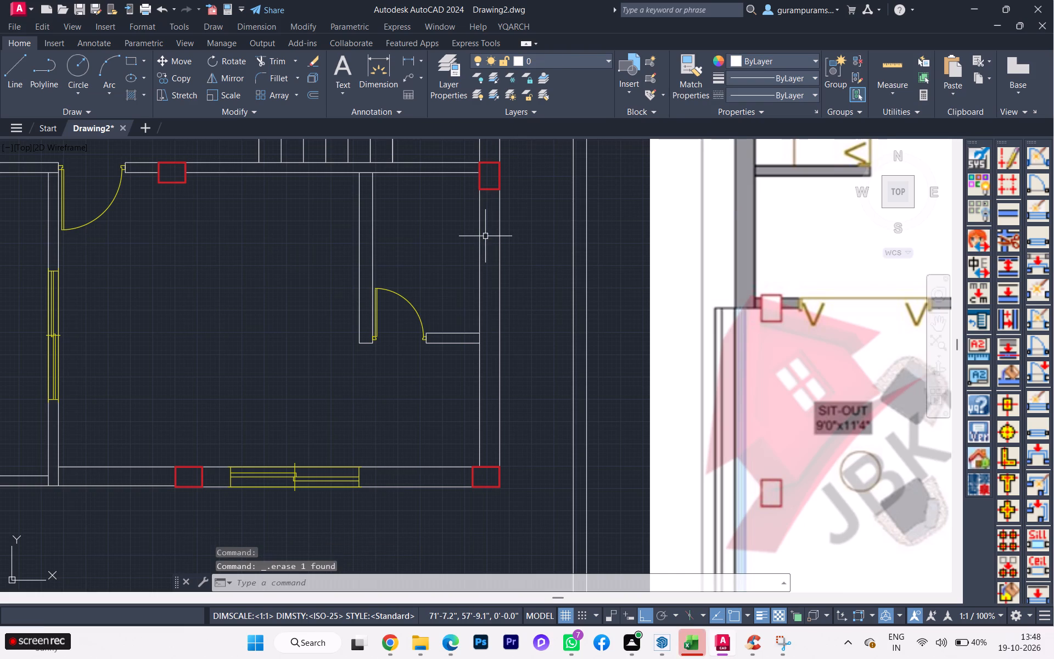
Insert a 2' wide two-point window with wall thickness 9 along the inner line of the front toilet's outer wall, starting at the column.
scroll(484, 237, "down", 2)
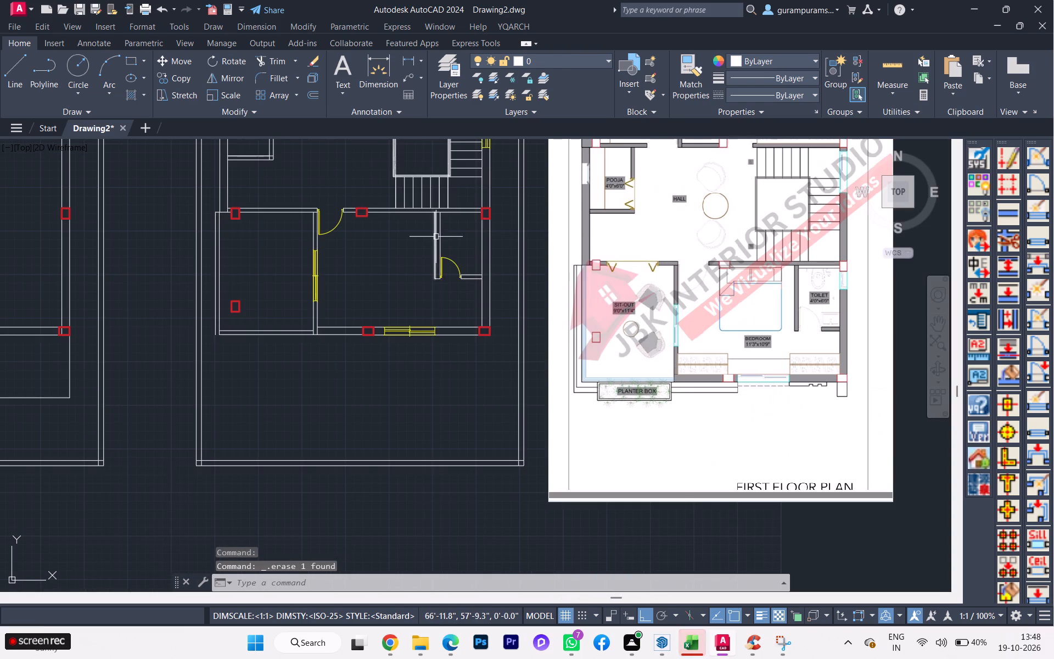
scroll(436, 237, "down", 1)
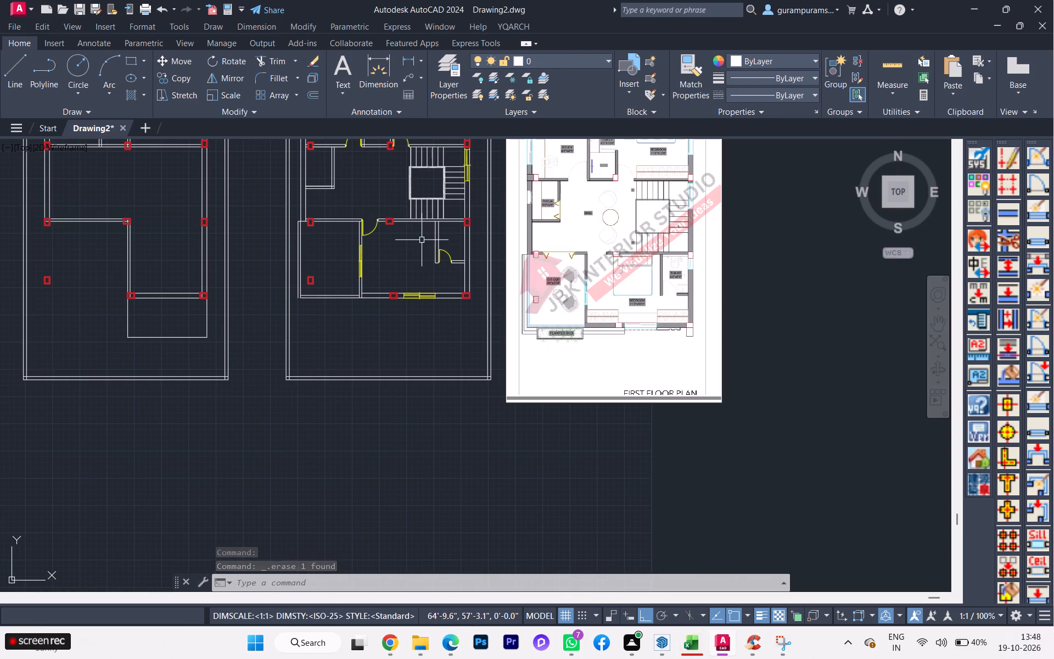
type("aw")
key("2")
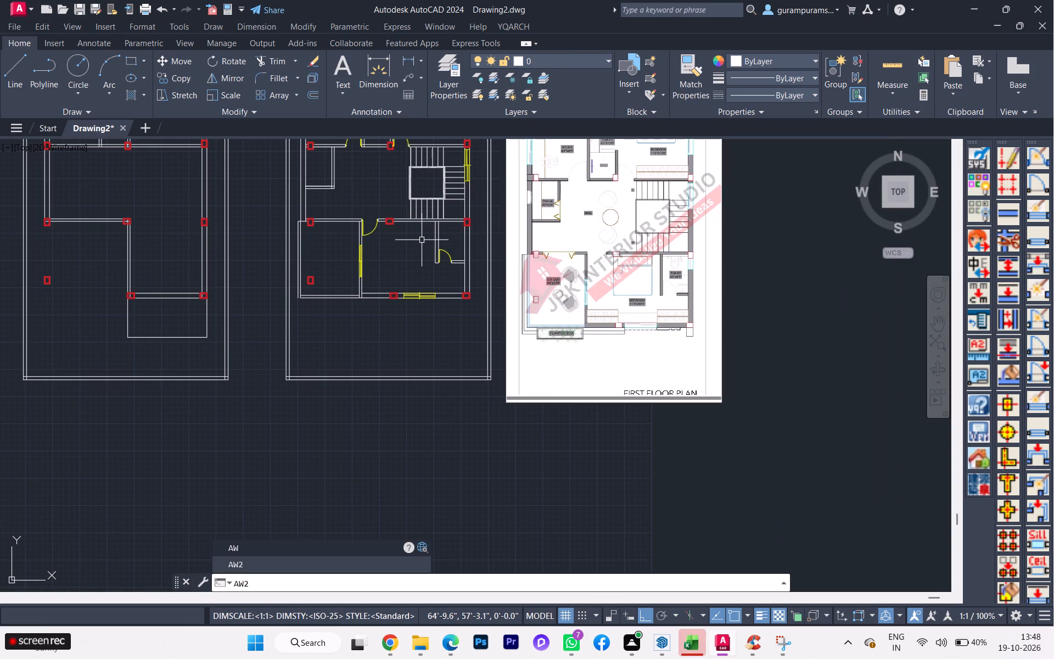
key("Return")
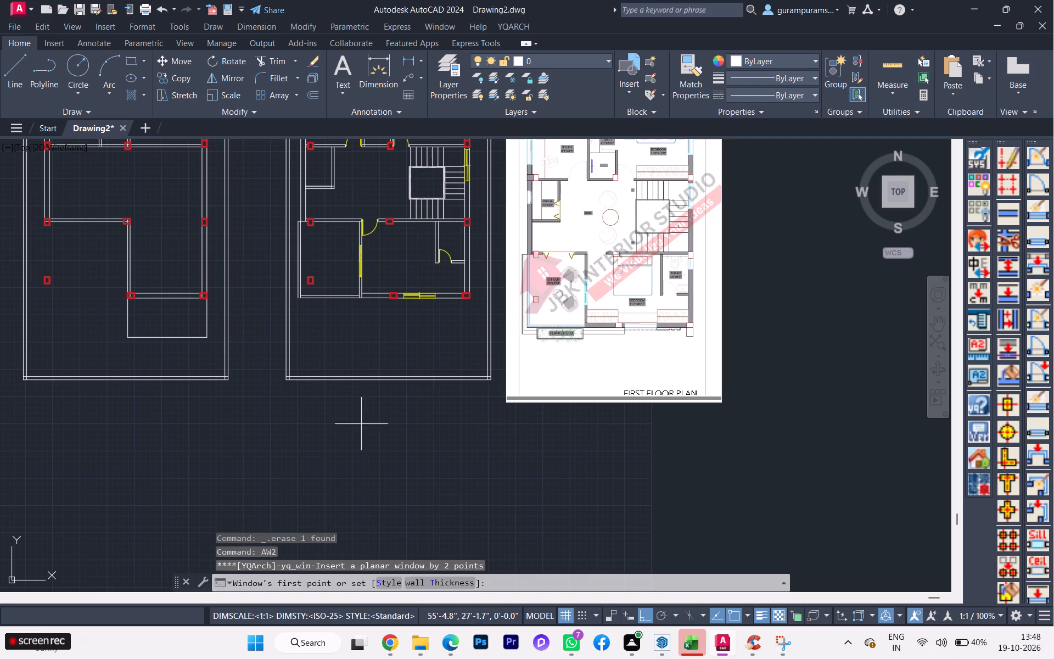
left_click(459, 579)
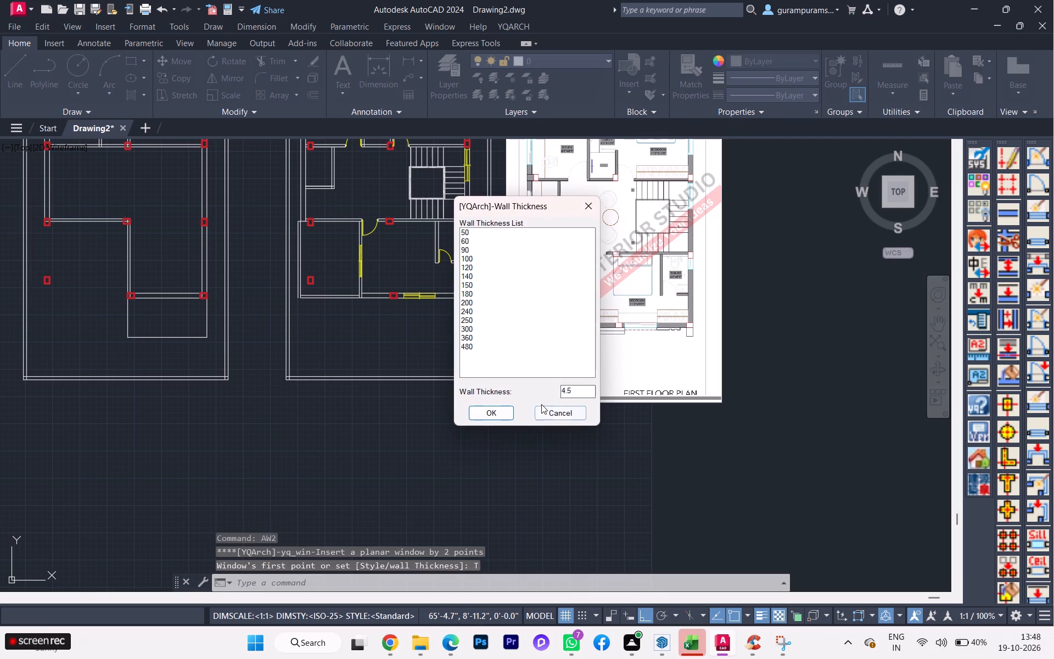
left_click(573, 393)
key("BackSpace")
key("BackSpace")
key("BackSpace")
key("BackSpace")
key("BackSpace")
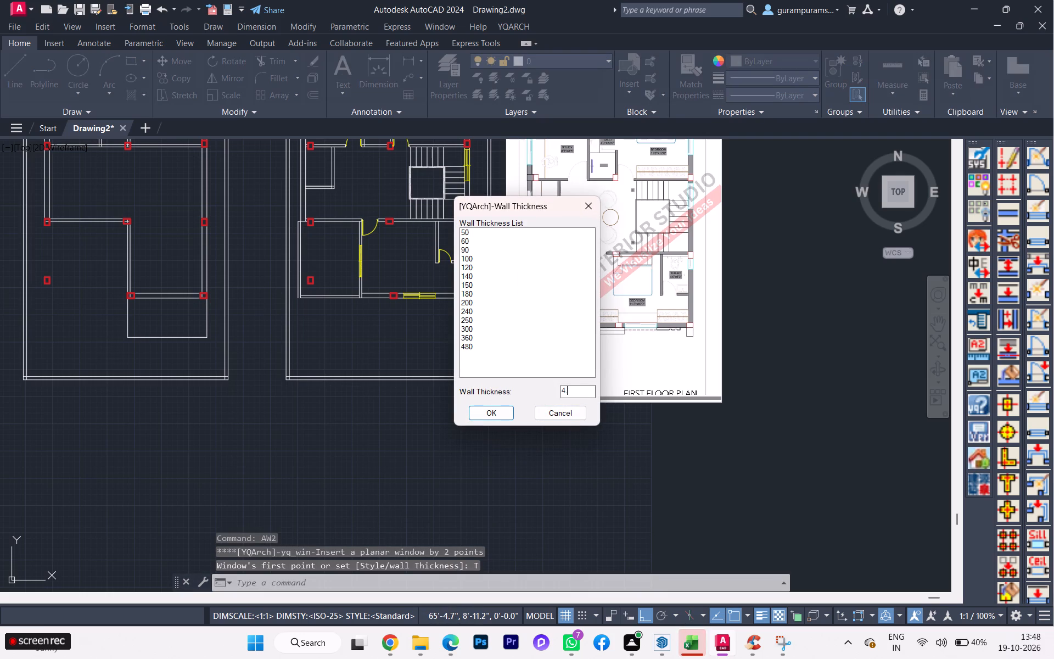
key("9")
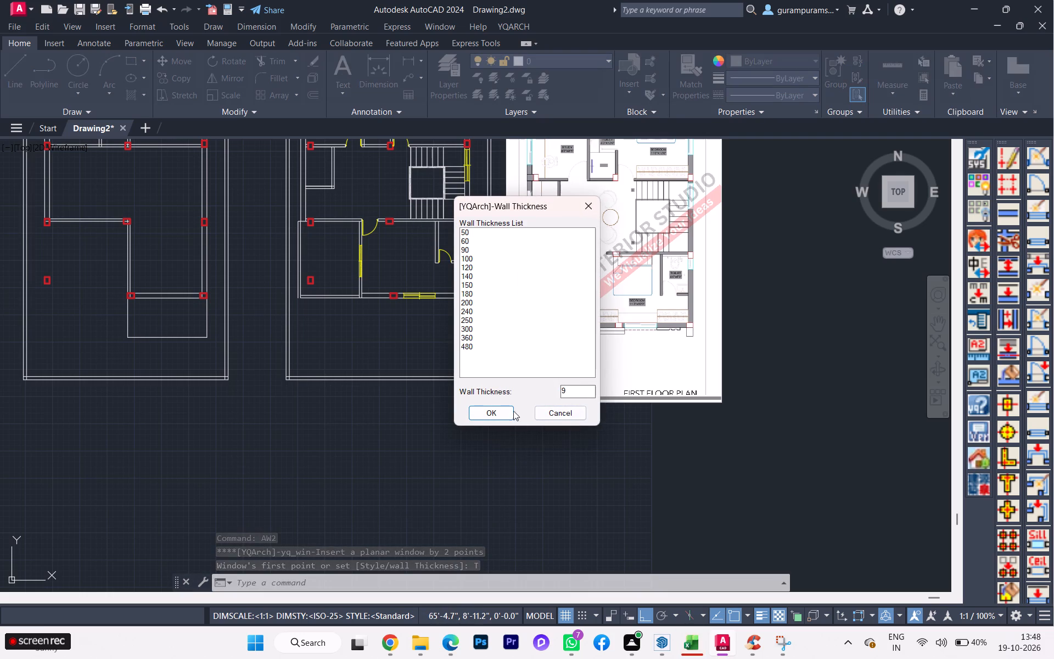
left_click(472, 413)
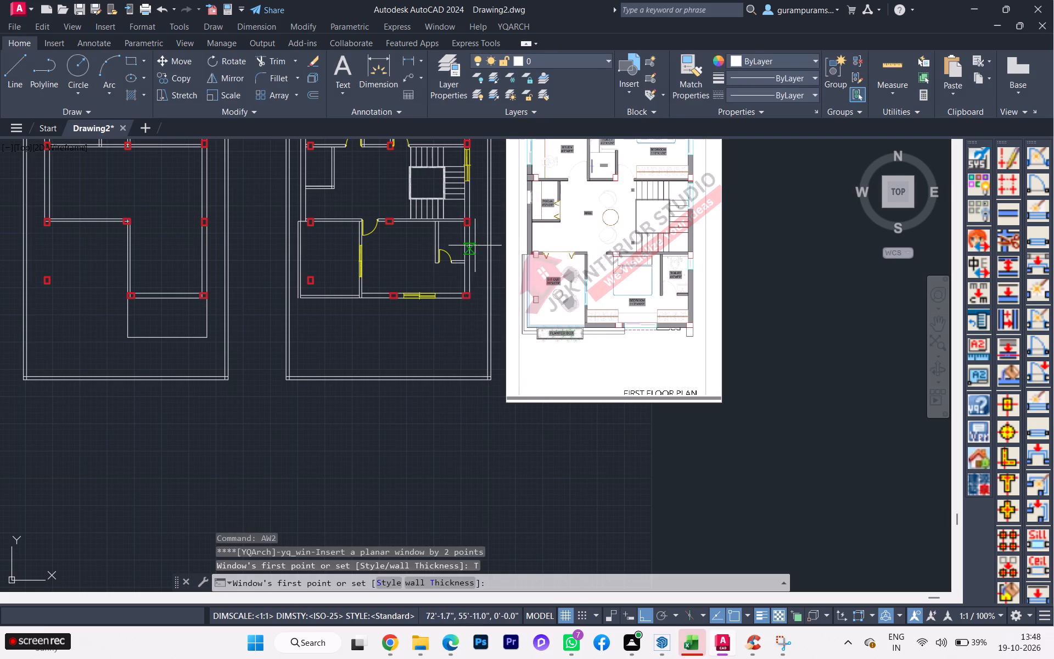
scroll(454, 228, "up", 4)
scroll(472, 231, "down", 1)
scroll(472, 231, "up", 1)
scroll(456, 235, "down", 4)
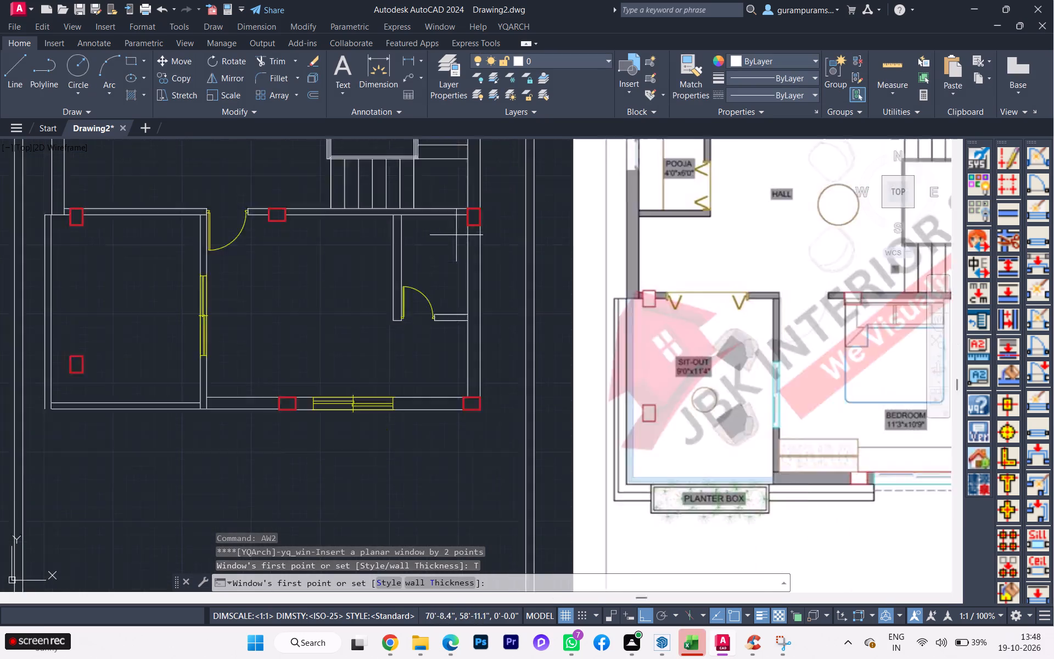
scroll(463, 237, "up", 1)
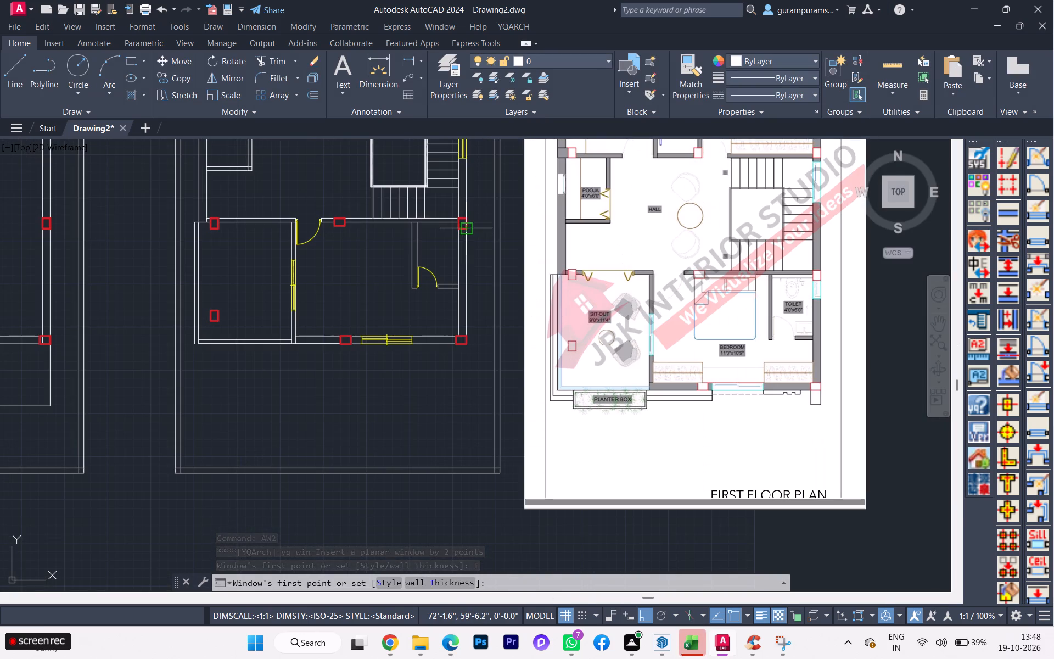
scroll(471, 232, "up", 2)
left_click(434, 230)
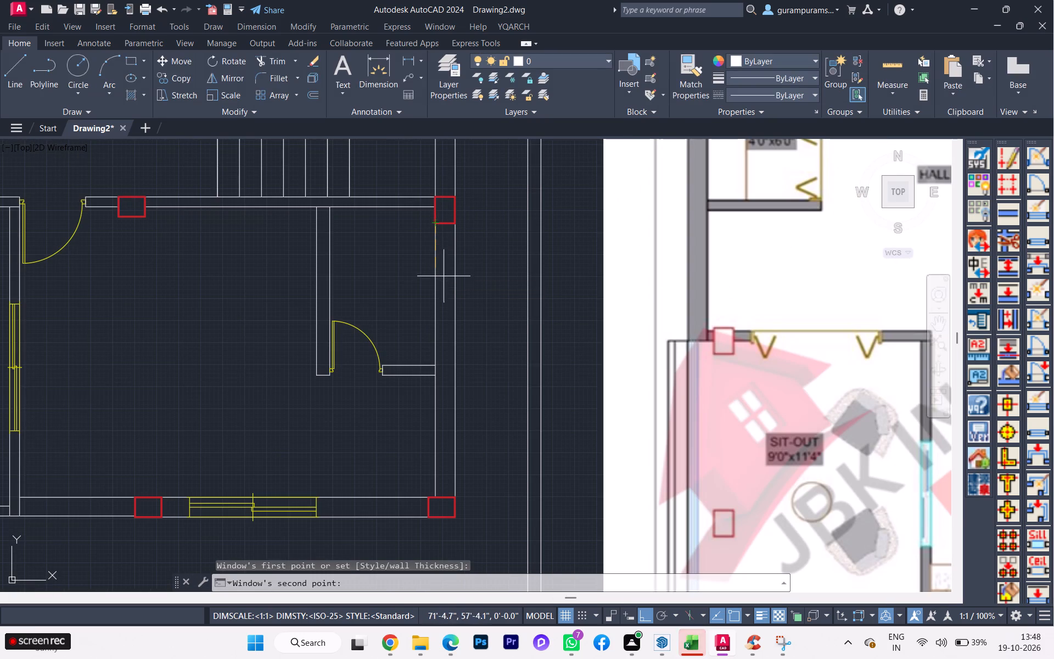
scroll(439, 290, "down", 2)
type("2'")
key("Return")
key("Return")
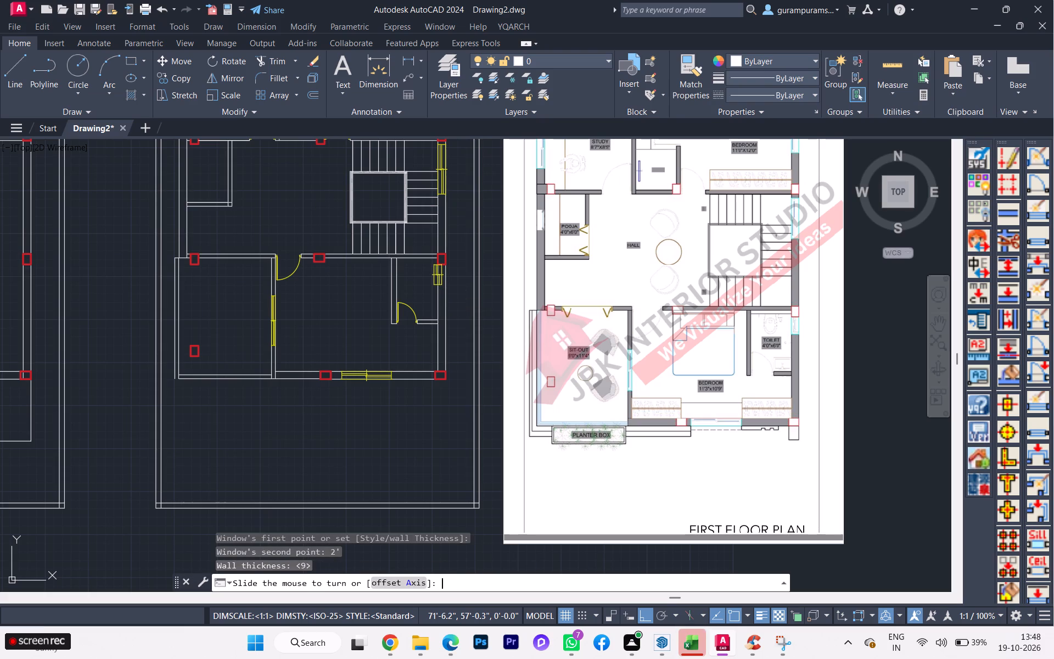
scroll(433, 276, "down", 1)
scroll(433, 275, "up", 3)
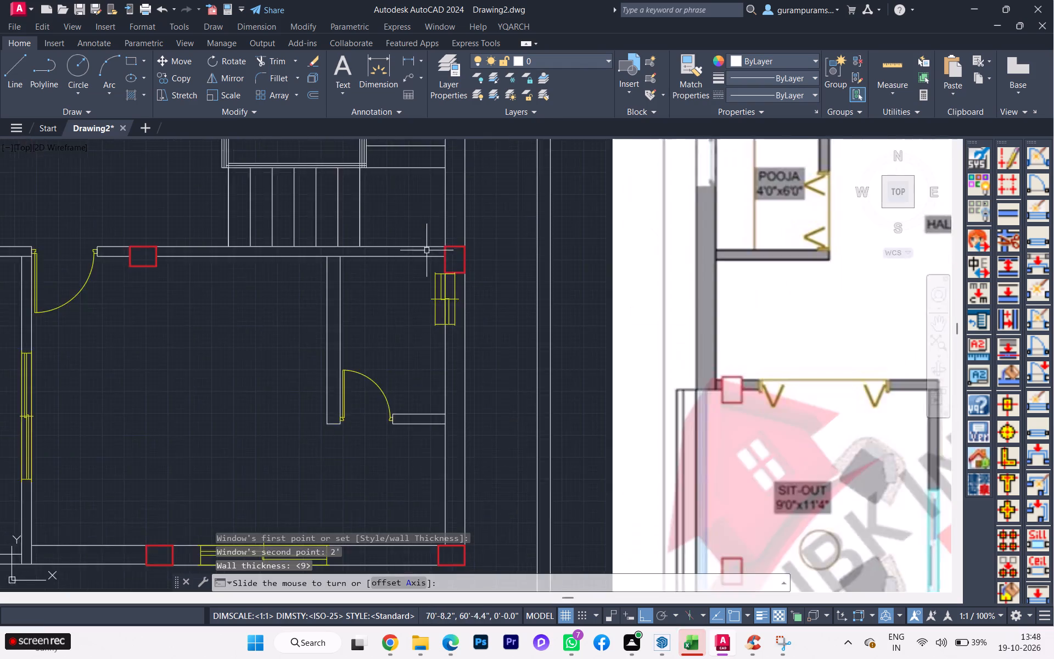
scroll(427, 250, "up", 4)
left_click(435, 326)
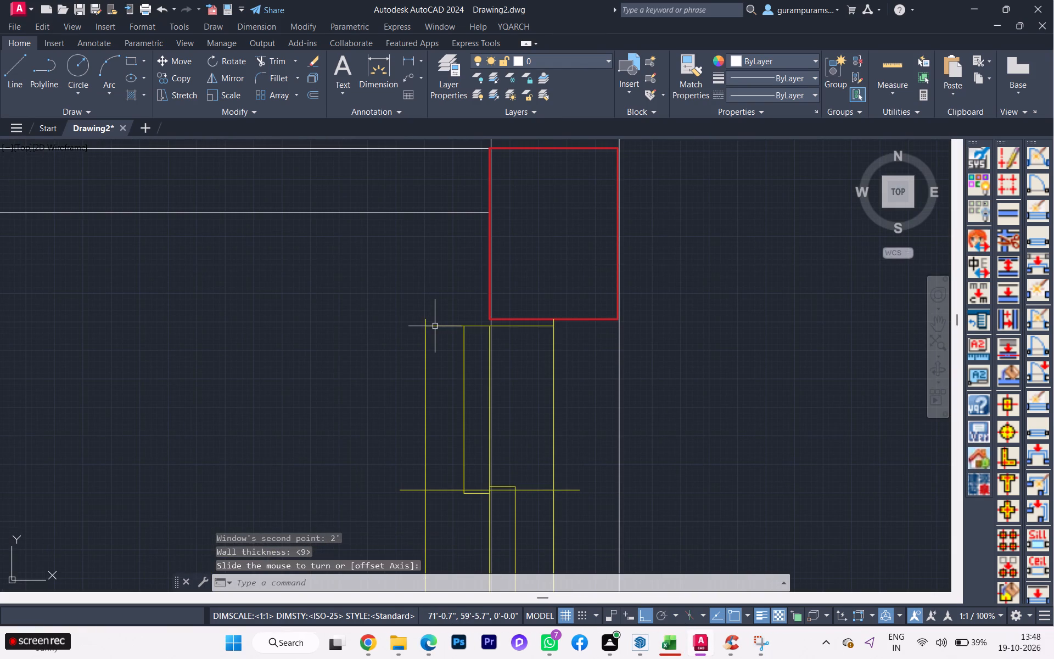
Move the new 2' toilet window into the outer wall so that its inner corner meets the column's inner corner.
left_click(427, 325)
key("m")
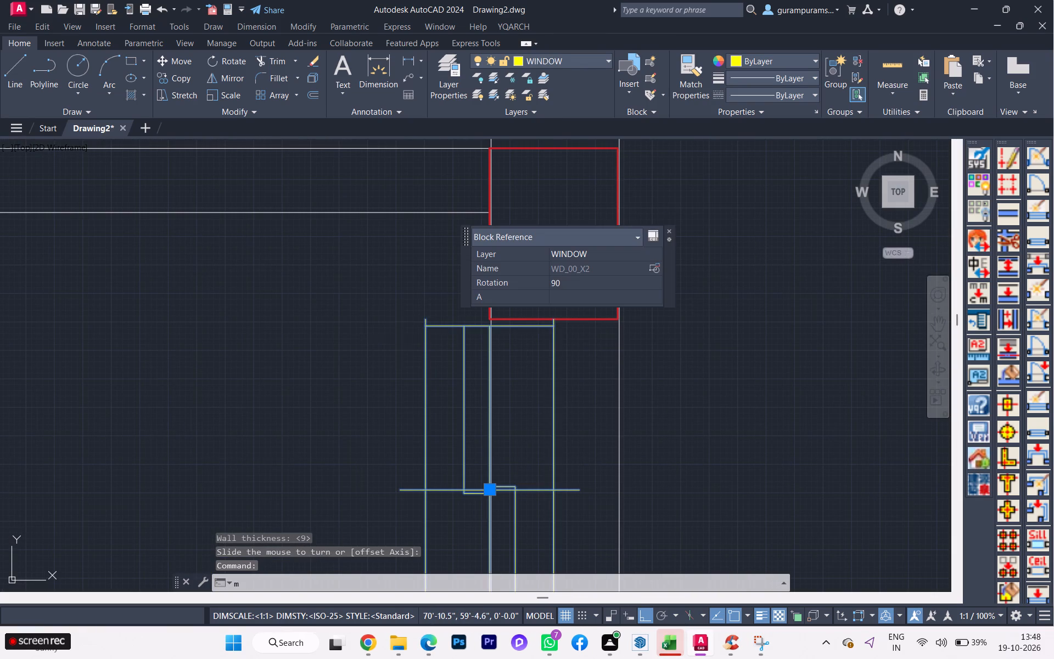
key("Return")
scroll(438, 336, "up", 1)
left_click(420, 319)
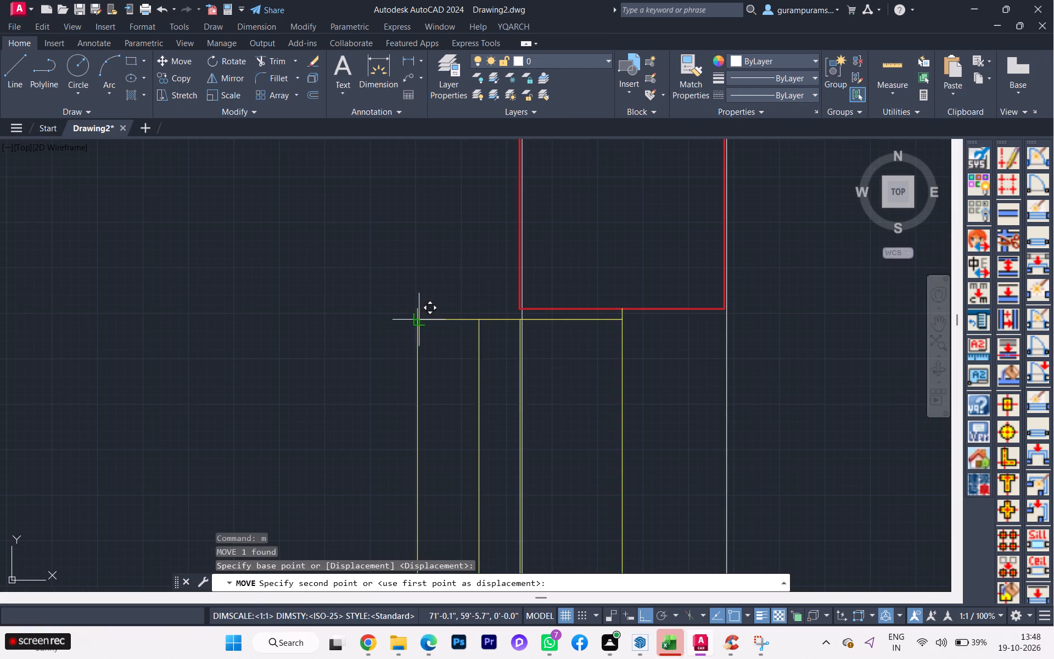
left_click(521, 312)
scroll(498, 315, "up", 2)
scroll(498, 315, "down", 3)
scroll(498, 317, "up", 1)
scroll(498, 317, "down", 4)
scroll(497, 321, "up", 1)
scroll(496, 323, "down", 1)
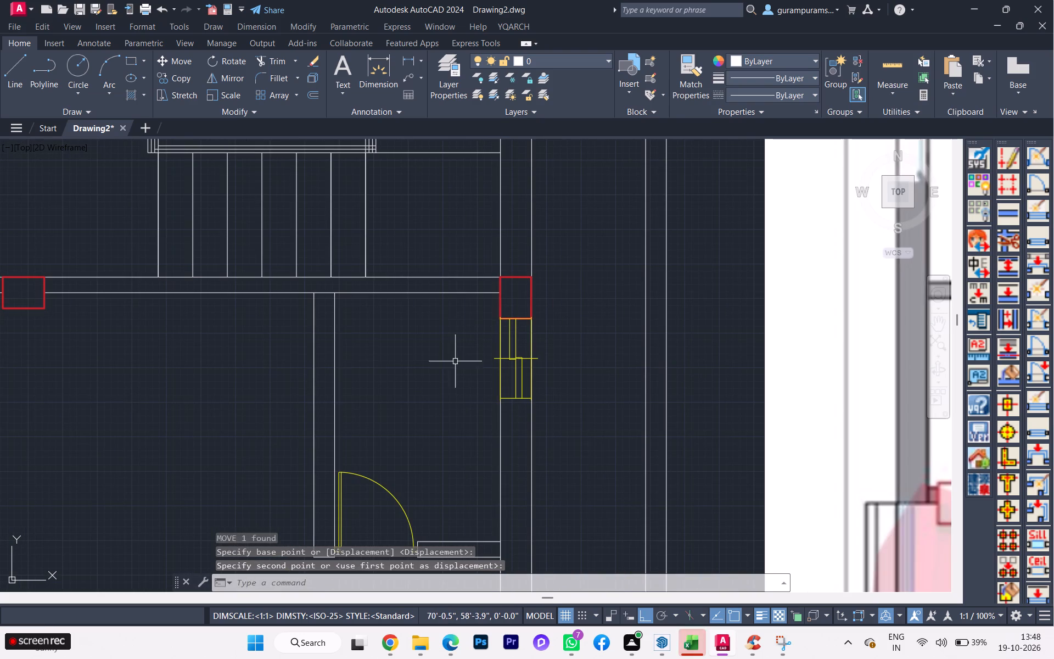
key("space")
scroll(431, 368, "down", 1)
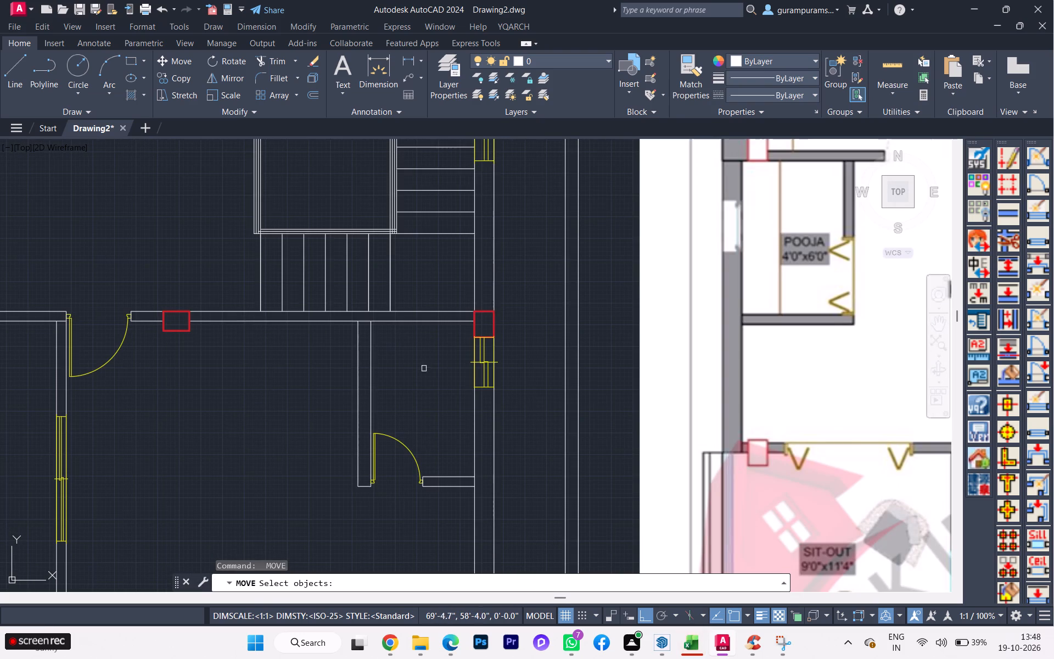
key("Escape")
Compare the drawn first floor plan with the reference image and the Exercise 42 exterior view in the Edge PDF workbook.
scroll(420, 364, "down", 1)
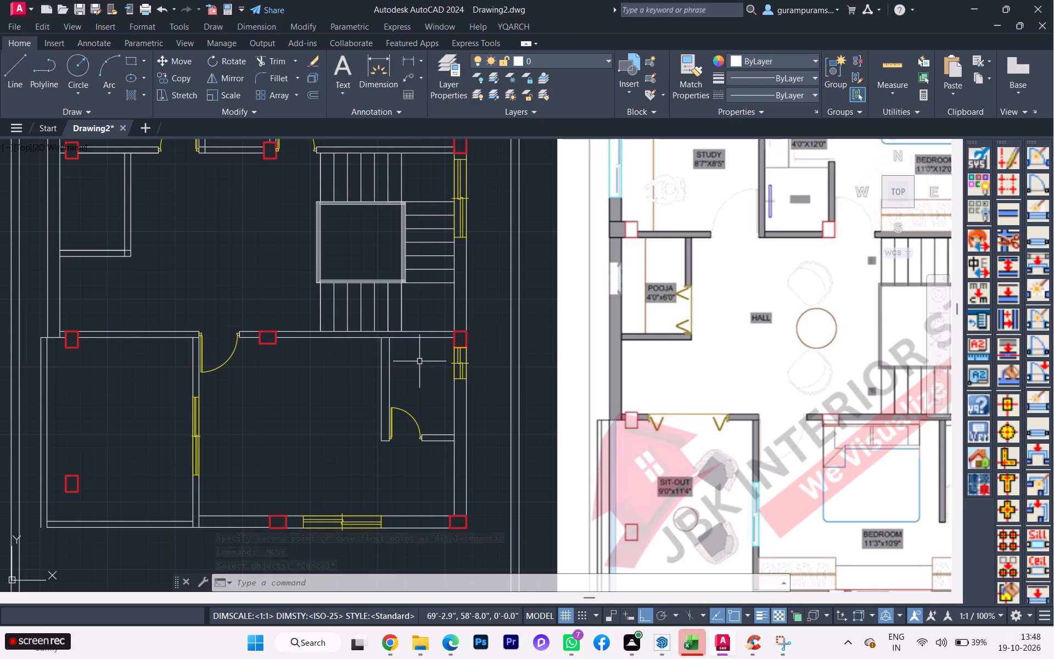
scroll(419, 361, "down", 2)
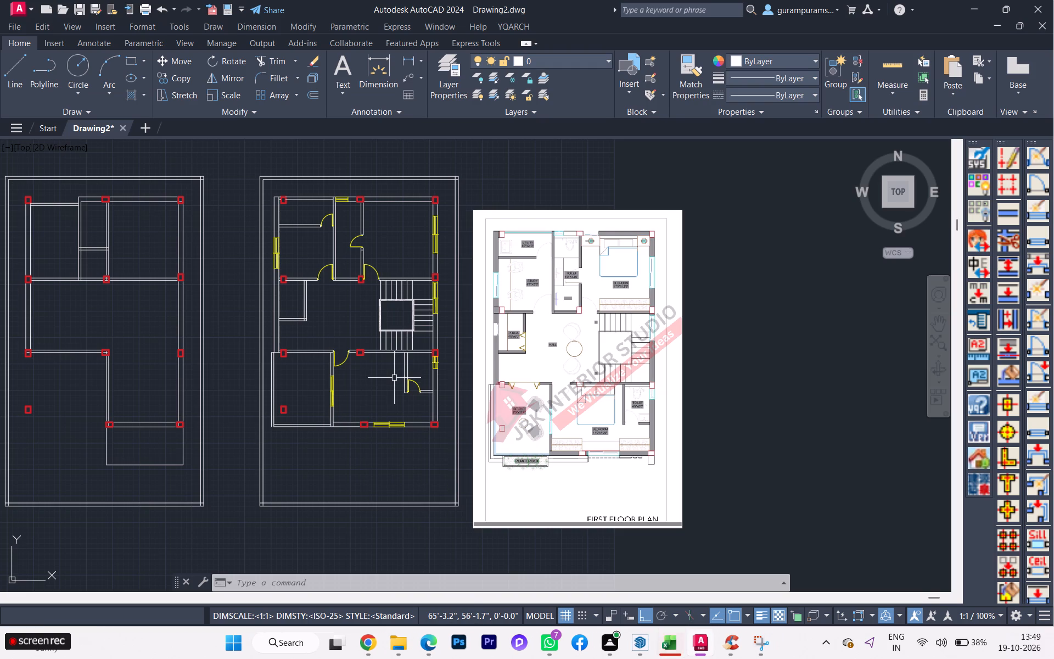
scroll(394, 378, "up", 1)
scroll(394, 378, "down", 1)
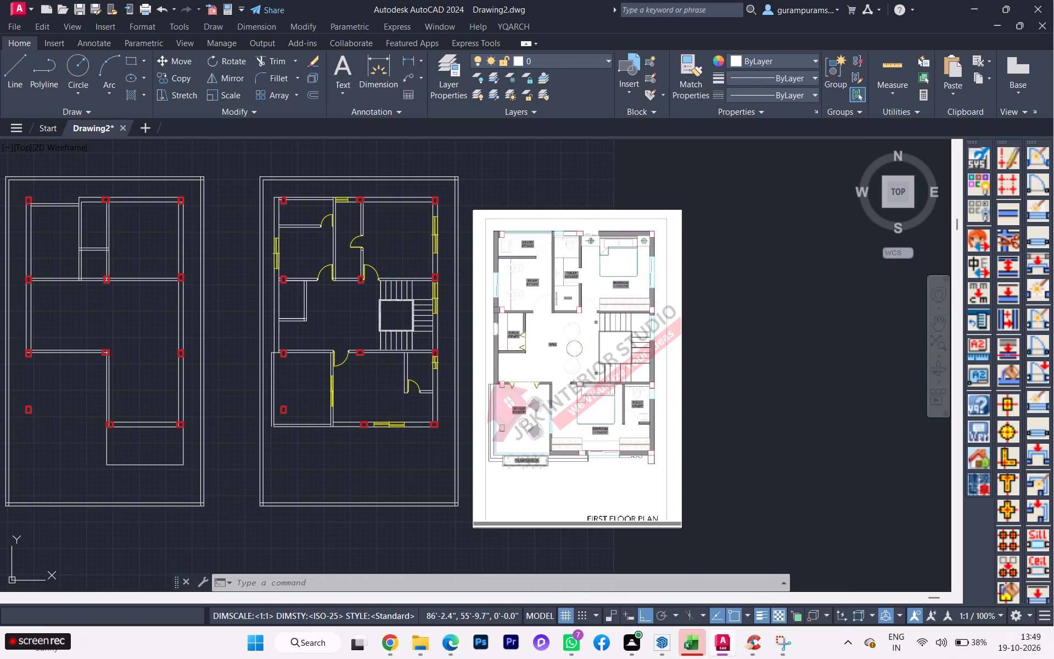
scroll(526, 380, "up", 1)
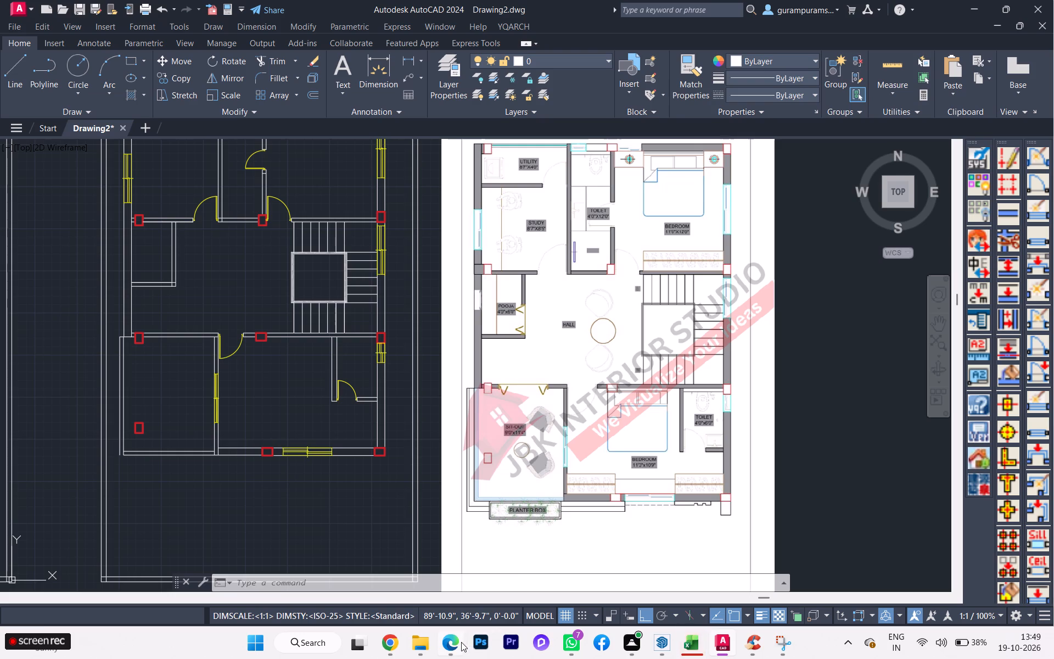
left_click(462, 595)
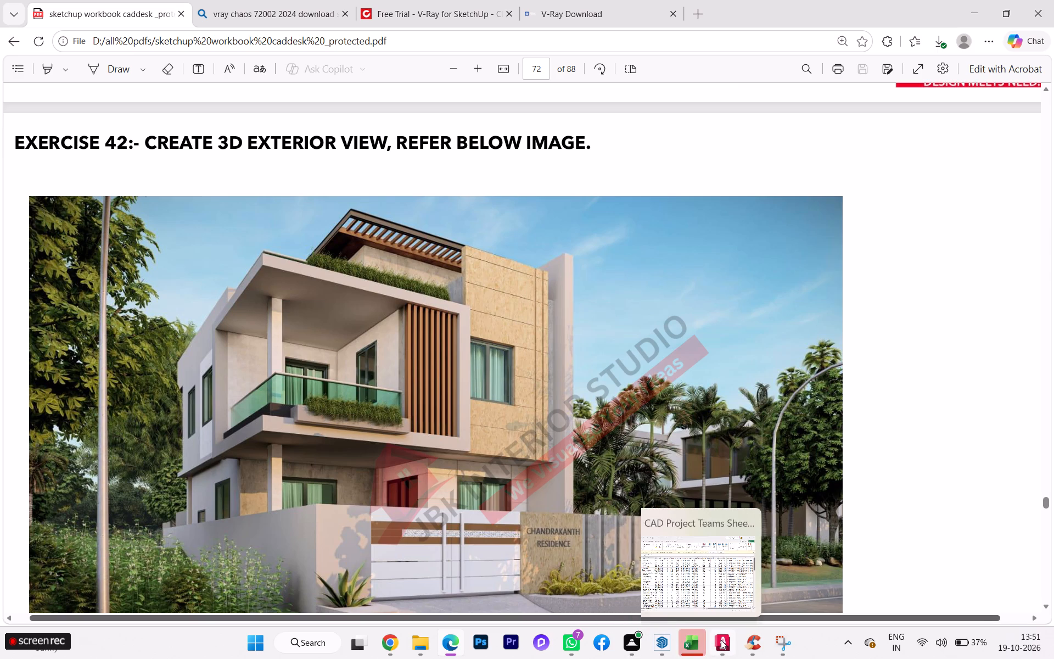
left_click(722, 607)
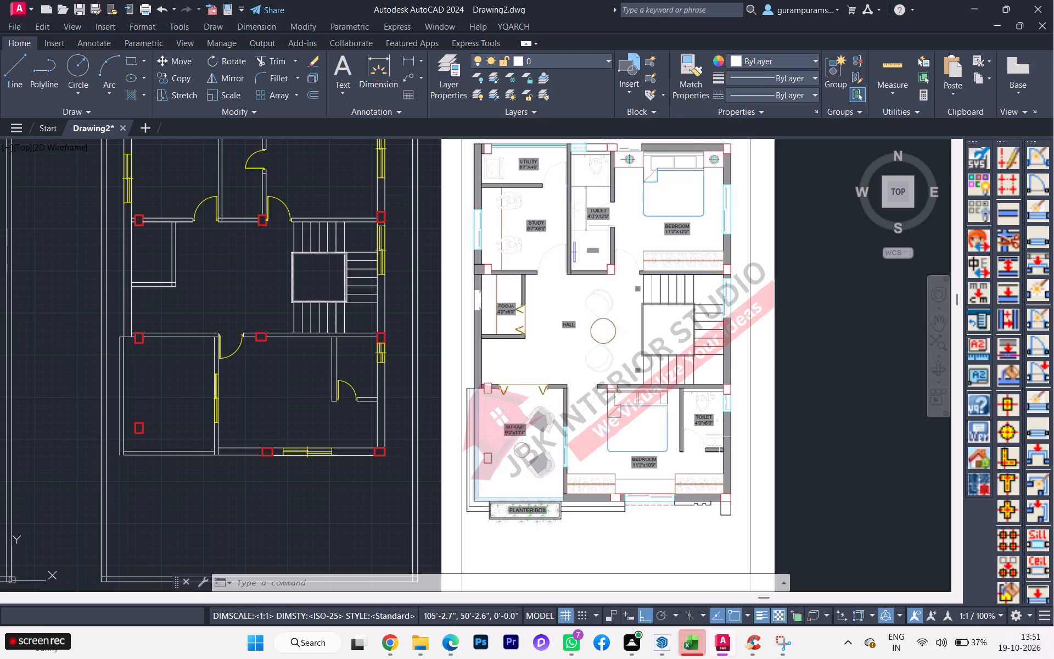
scroll(719, 437, "down", 1)
scroll(706, 444, "up", 1)
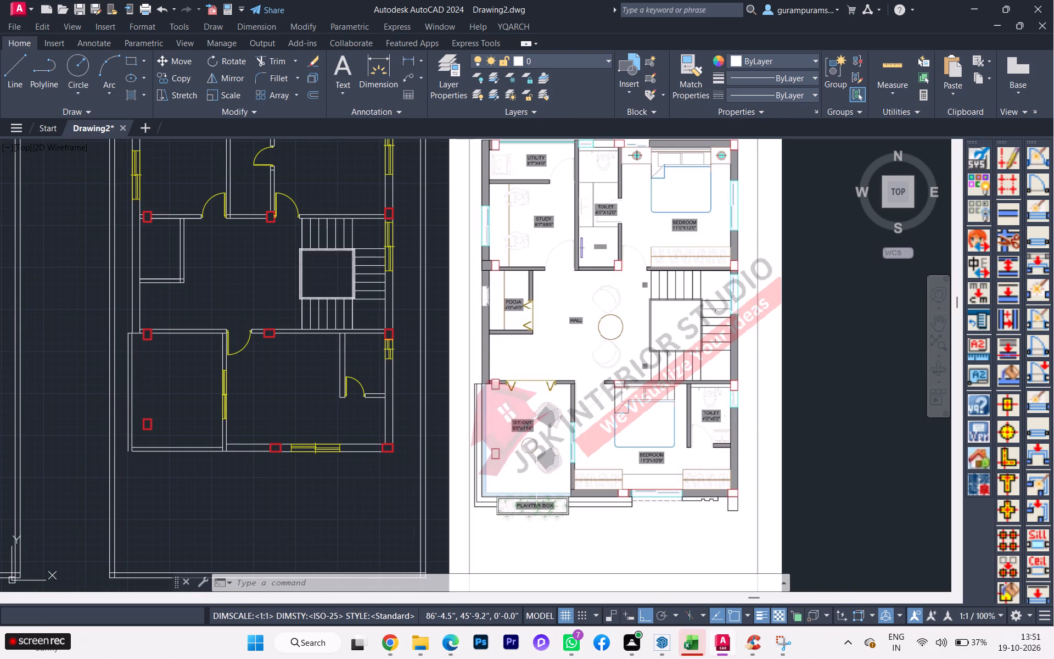
scroll(536, 478, "up", 2)
scroll(536, 478, "down", 1)
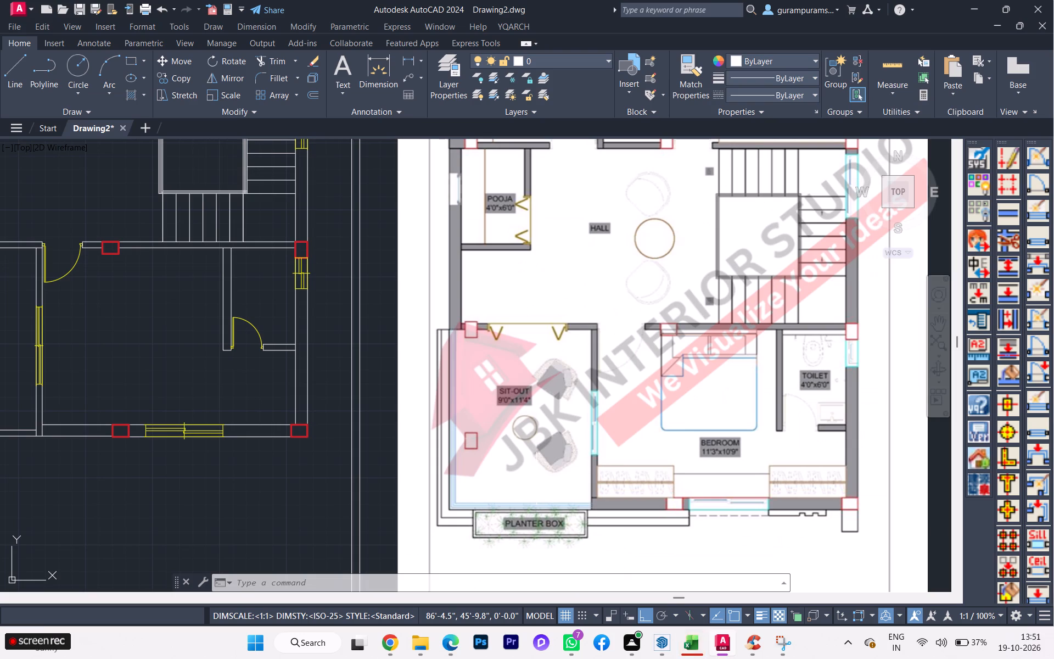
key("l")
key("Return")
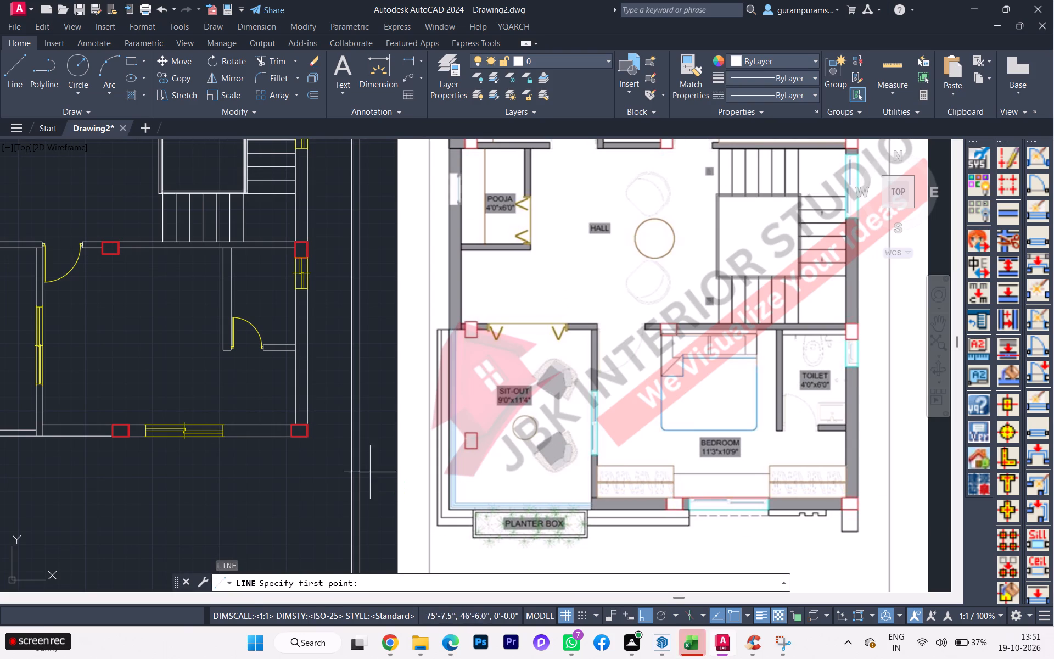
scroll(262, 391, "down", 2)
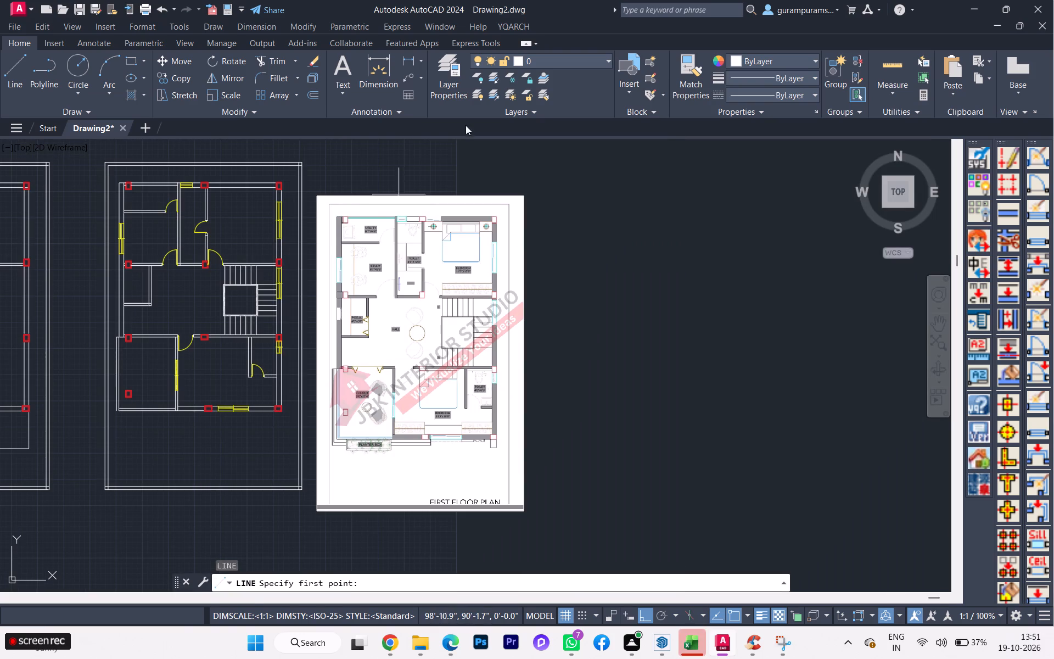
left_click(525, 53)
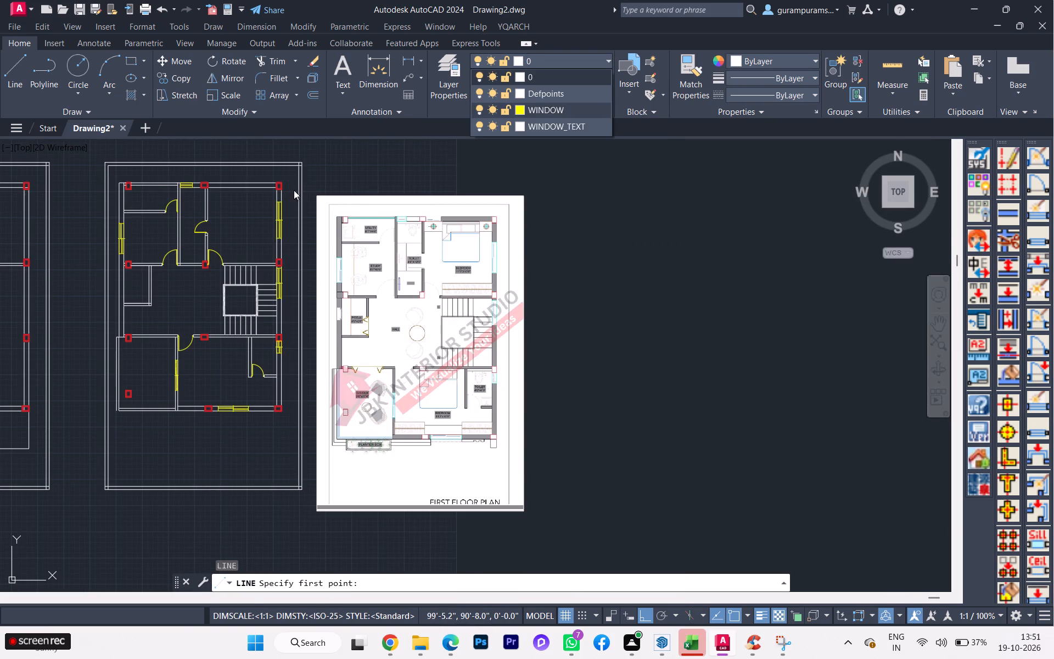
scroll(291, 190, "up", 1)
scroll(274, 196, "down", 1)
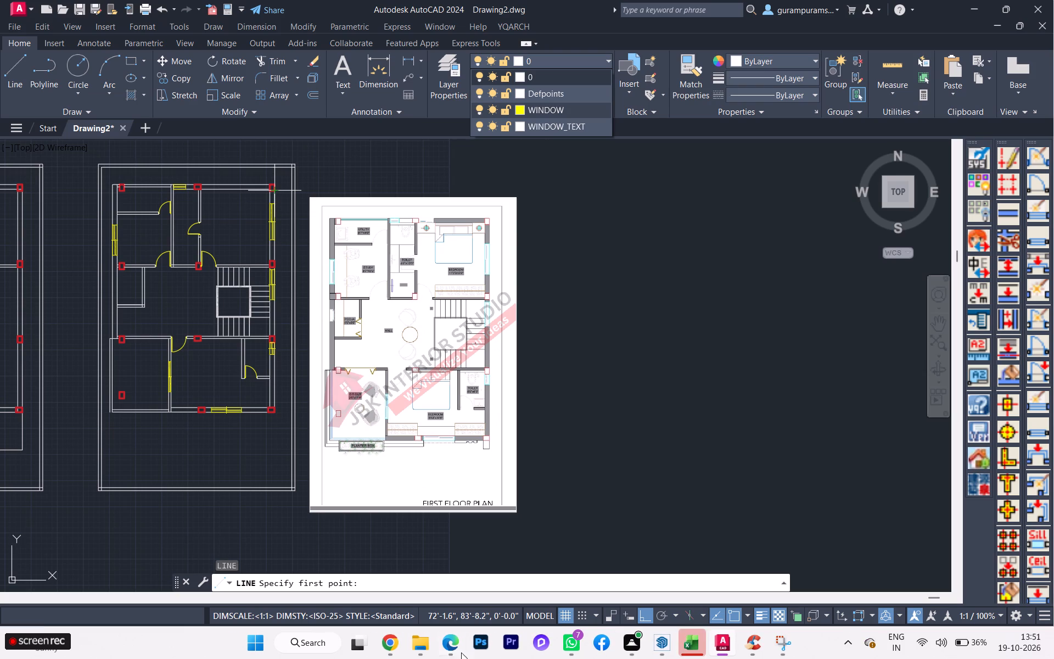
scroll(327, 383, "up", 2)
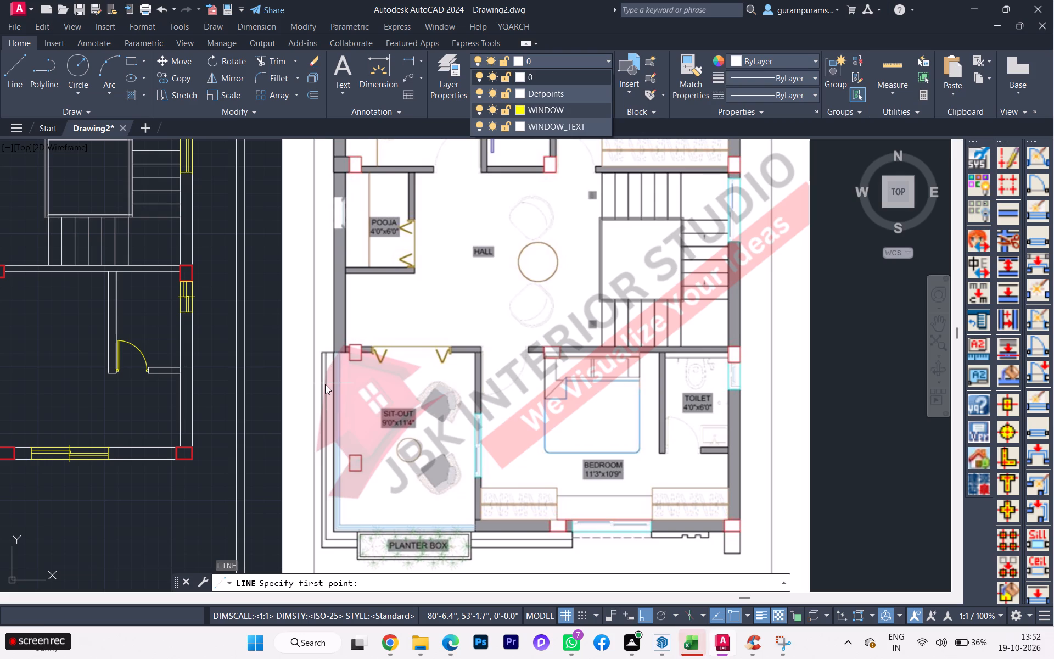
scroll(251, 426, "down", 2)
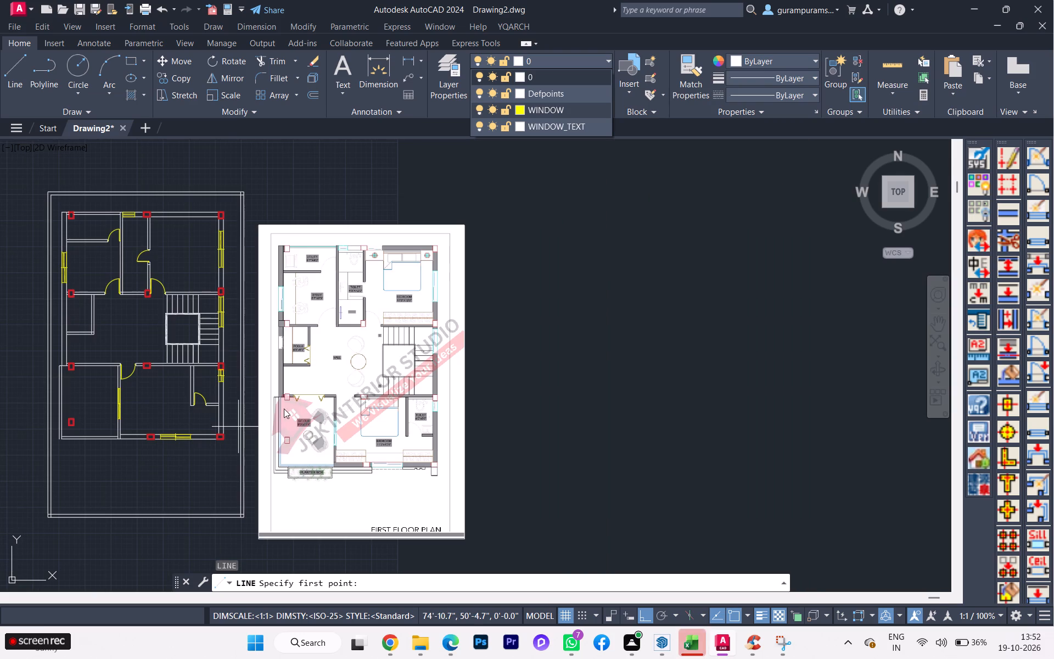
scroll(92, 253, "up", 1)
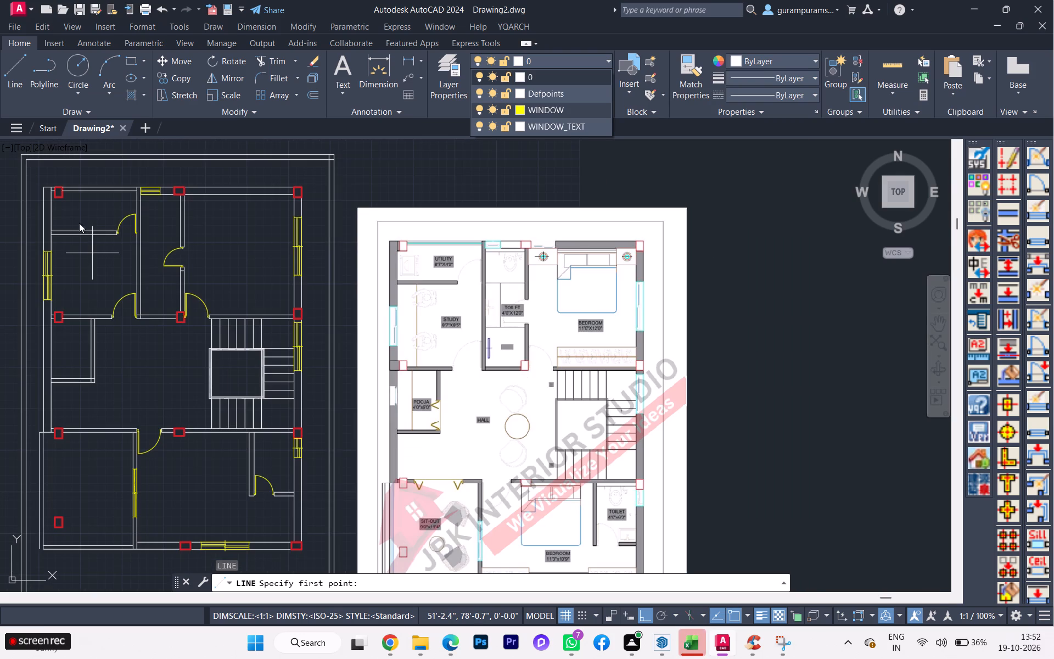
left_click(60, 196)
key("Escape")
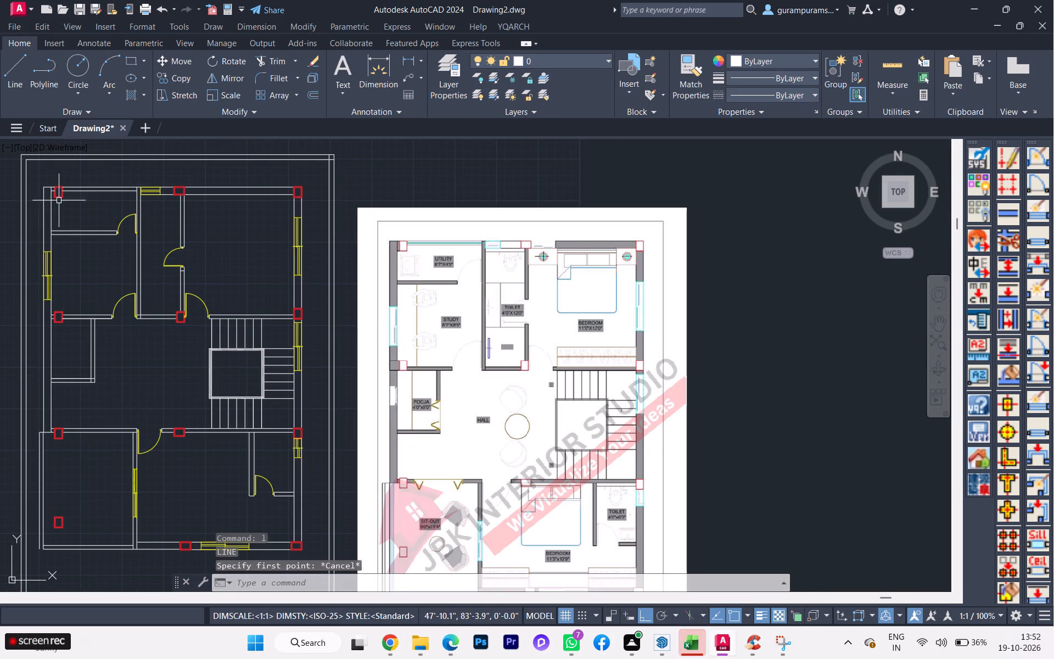
Check the layer of the red column at the utility room's outer corner against the drawing's layer list.
left_click(58, 199)
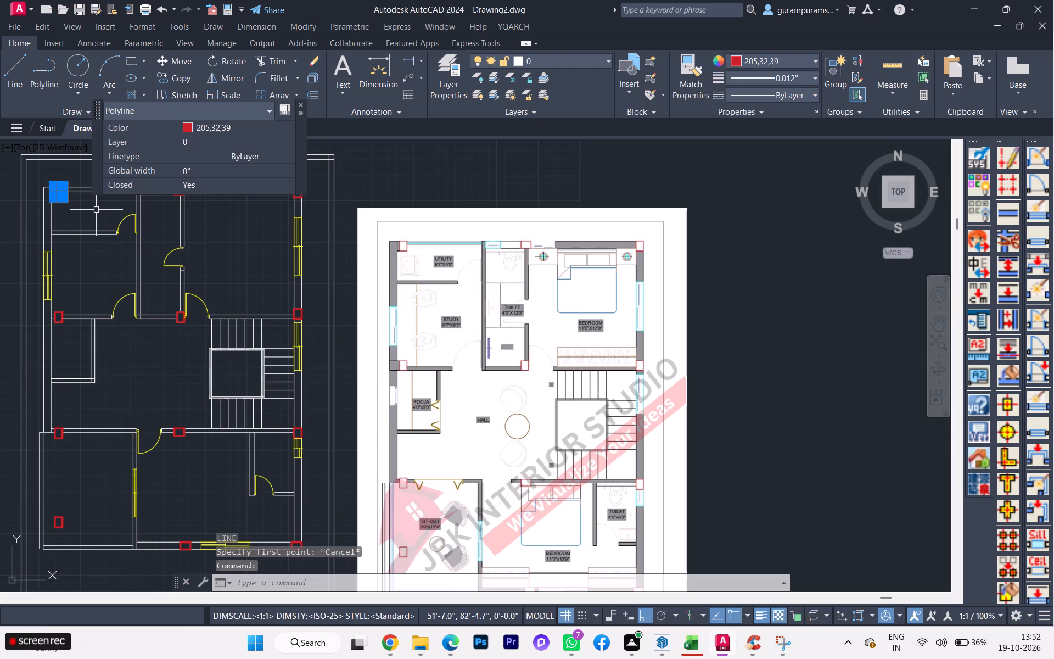
scroll(97, 209, "down", 1)
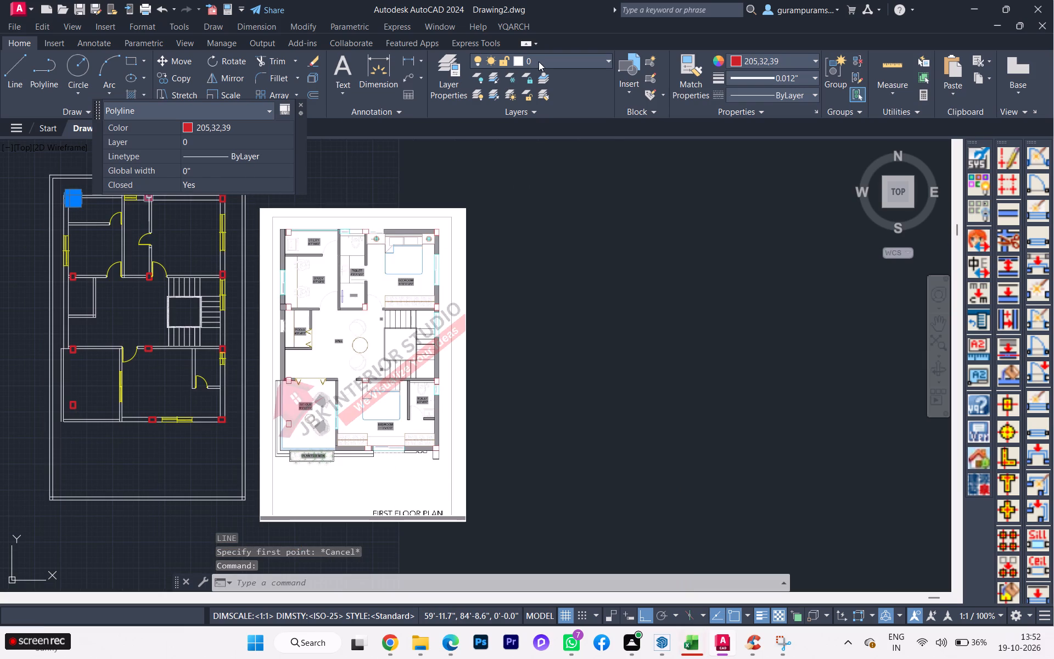
left_click(539, 62)
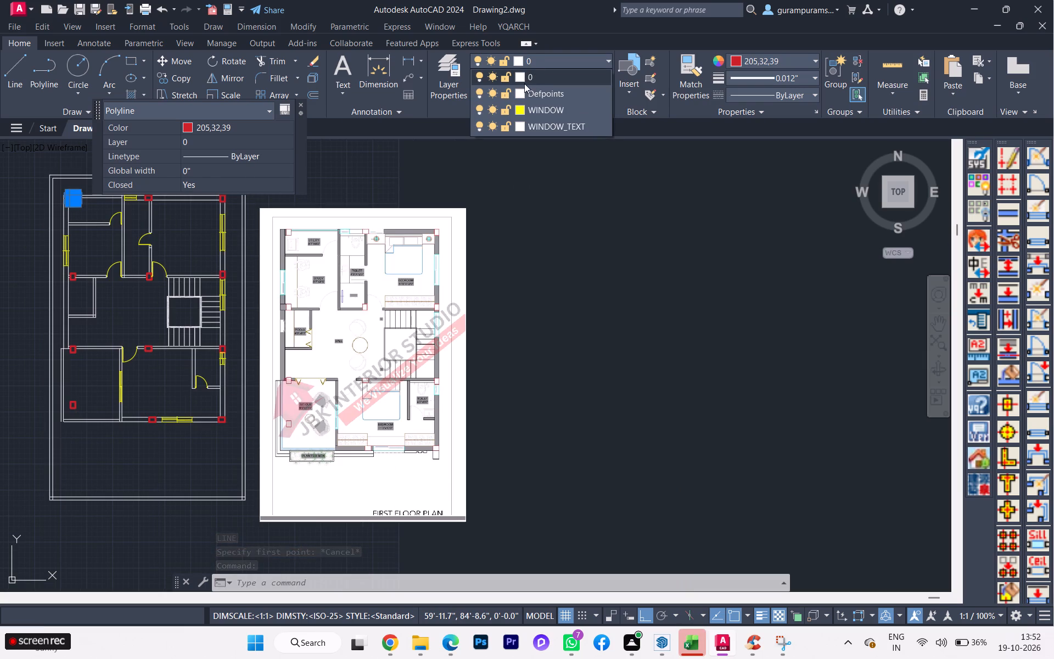
left_click(530, 78)
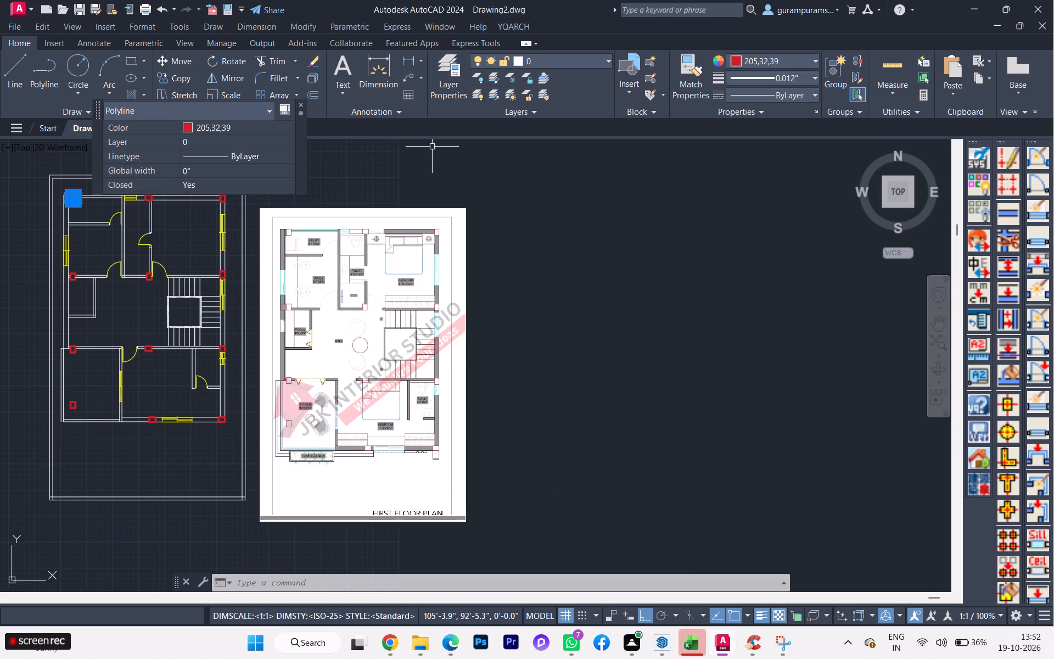
key("Escape")
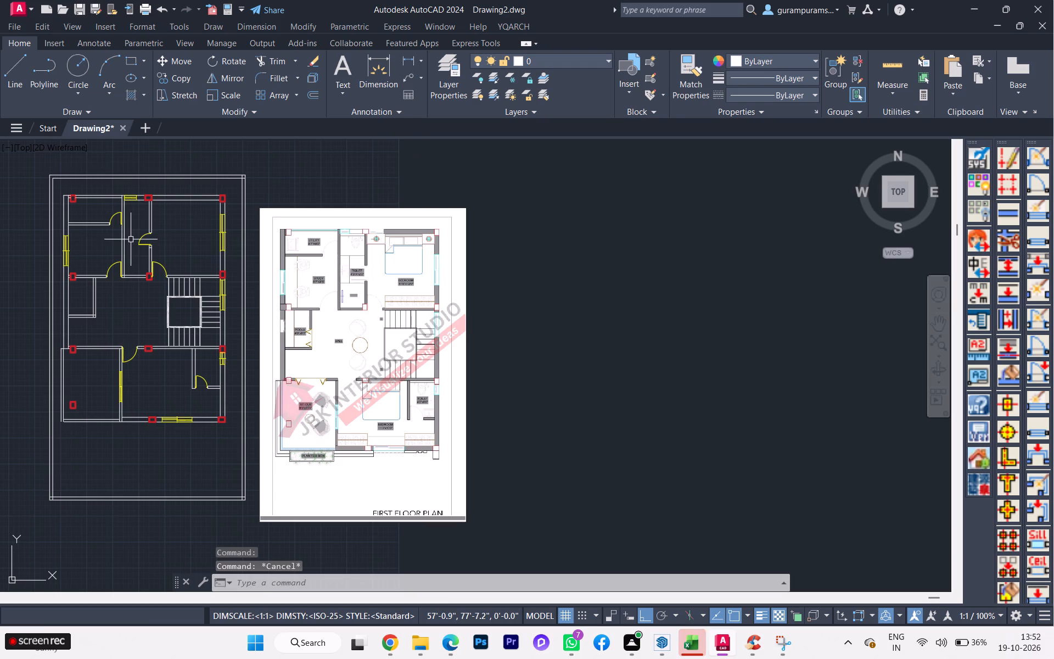
Switch to the workbook PDF in Edge and examine the second floor plan and Exercise 42's north (front) elevation with its levels and finishes.
scroll(341, 280, "down", 1)
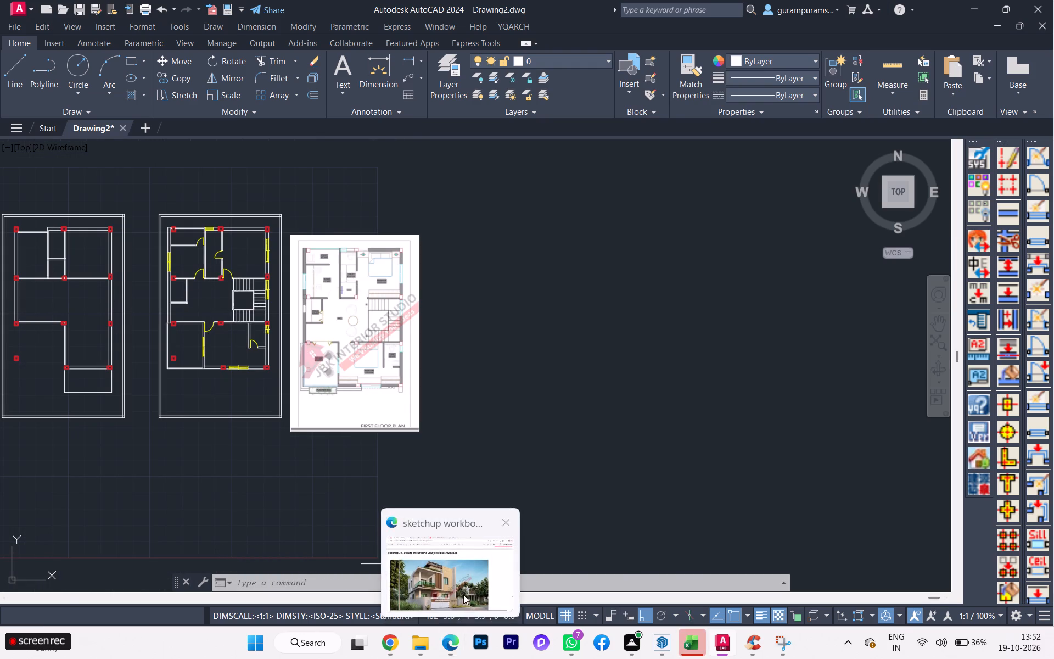
left_click(463, 595)
scroll(523, 393, "up", 3)
scroll(523, 393, "down", 1)
scroll(523, 393, "up", 4)
scroll(523, 393, "down", 2)
scroll(523, 393, "up", 2)
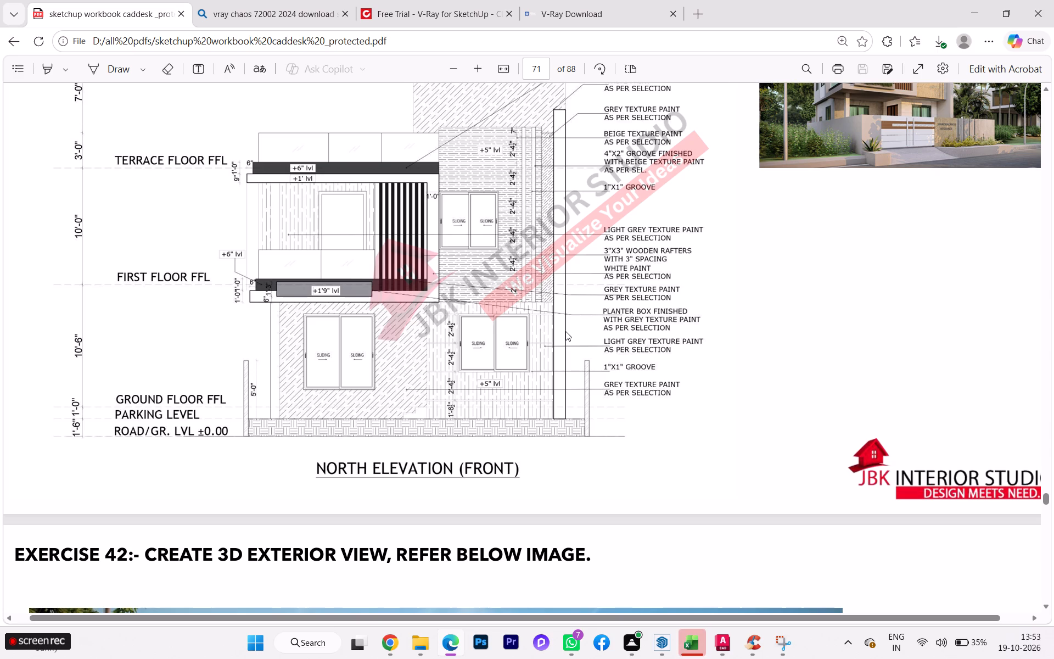
scroll(565, 331, "up", 9)
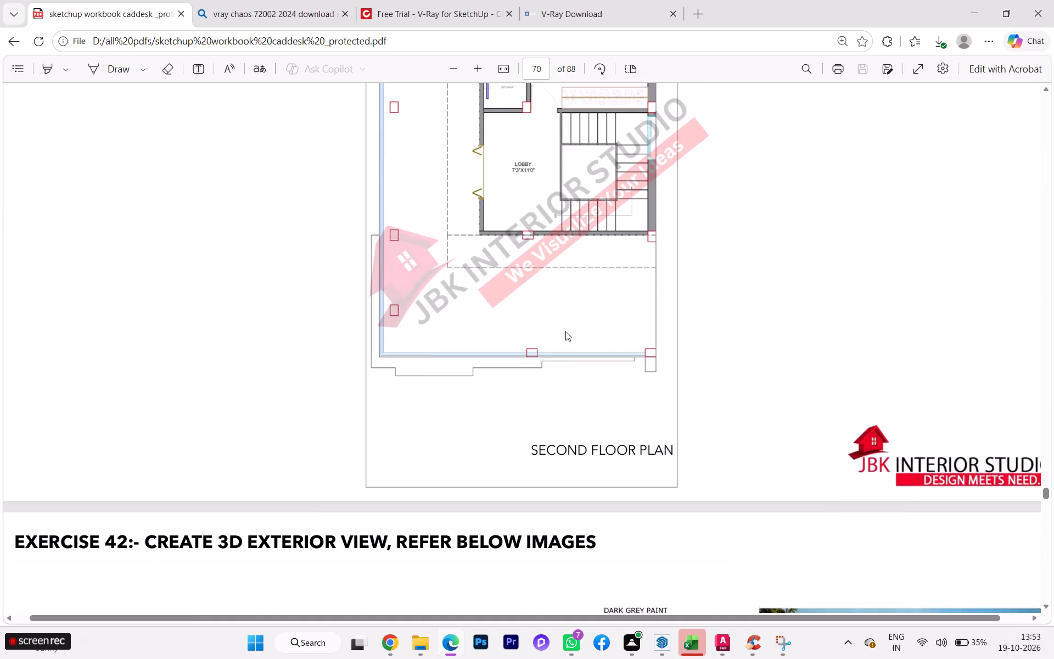
scroll(565, 331, "down", 3)
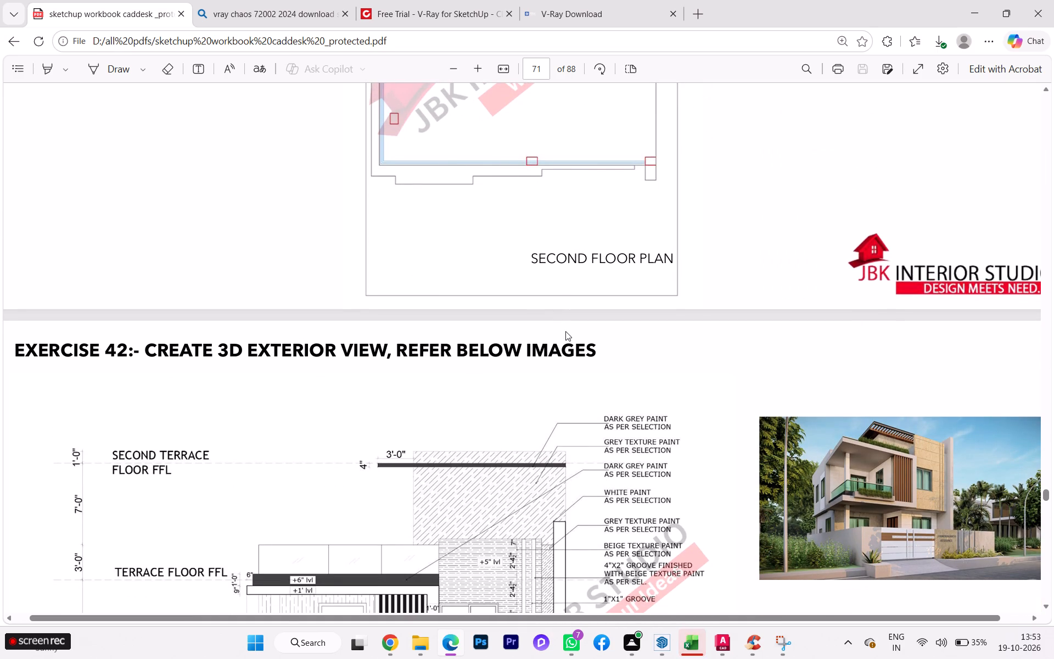
scroll(565, 332, "down", 2)
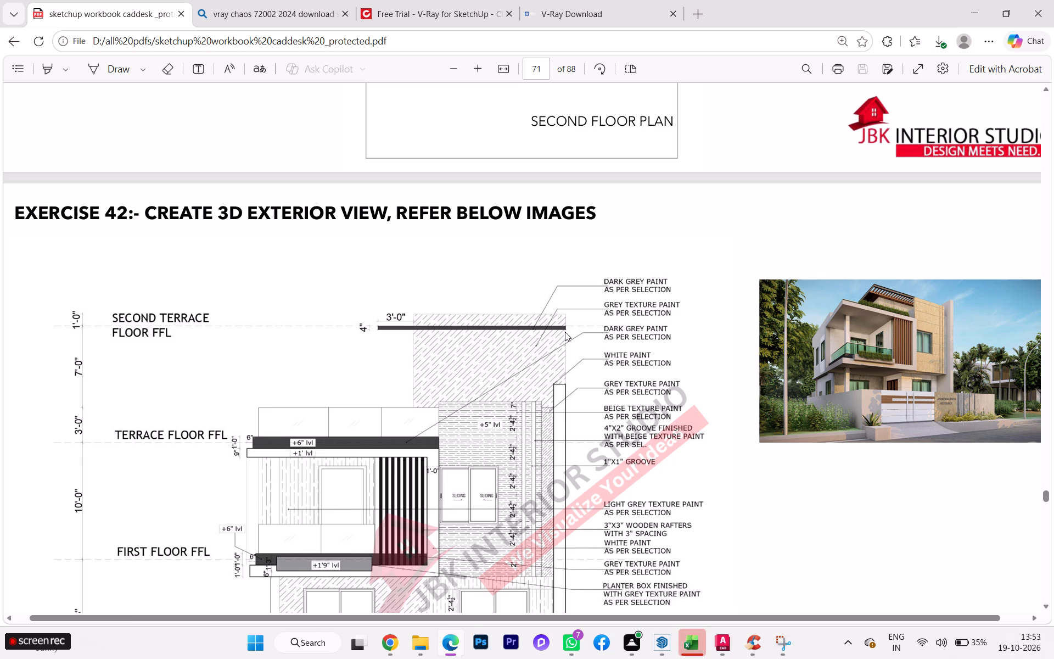
scroll(565, 332, "up", 1)
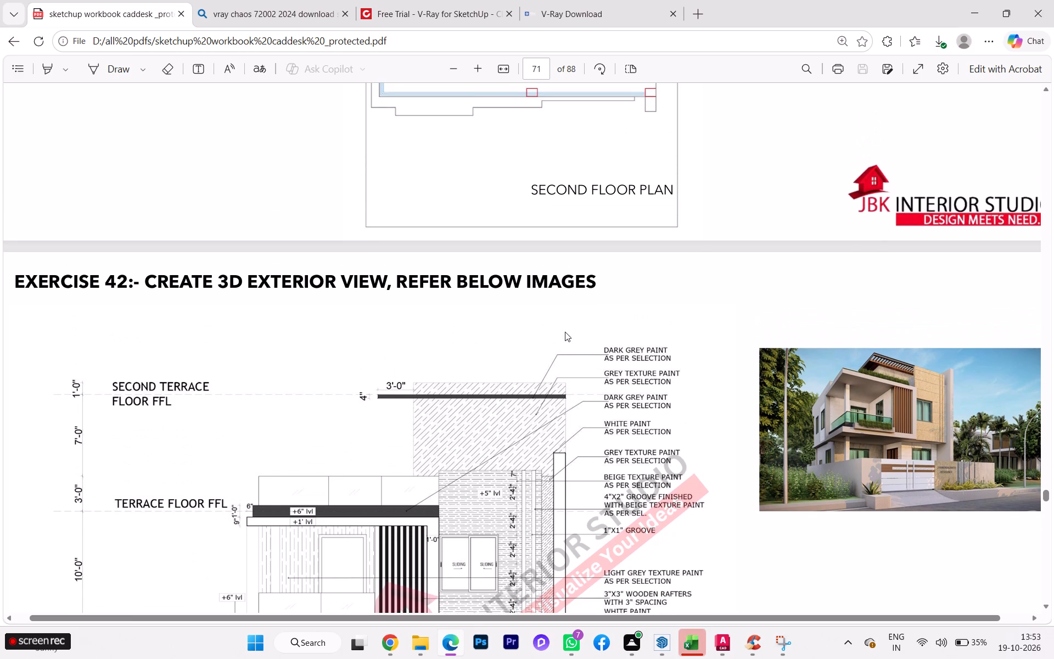
scroll(565, 332, "down", 2)
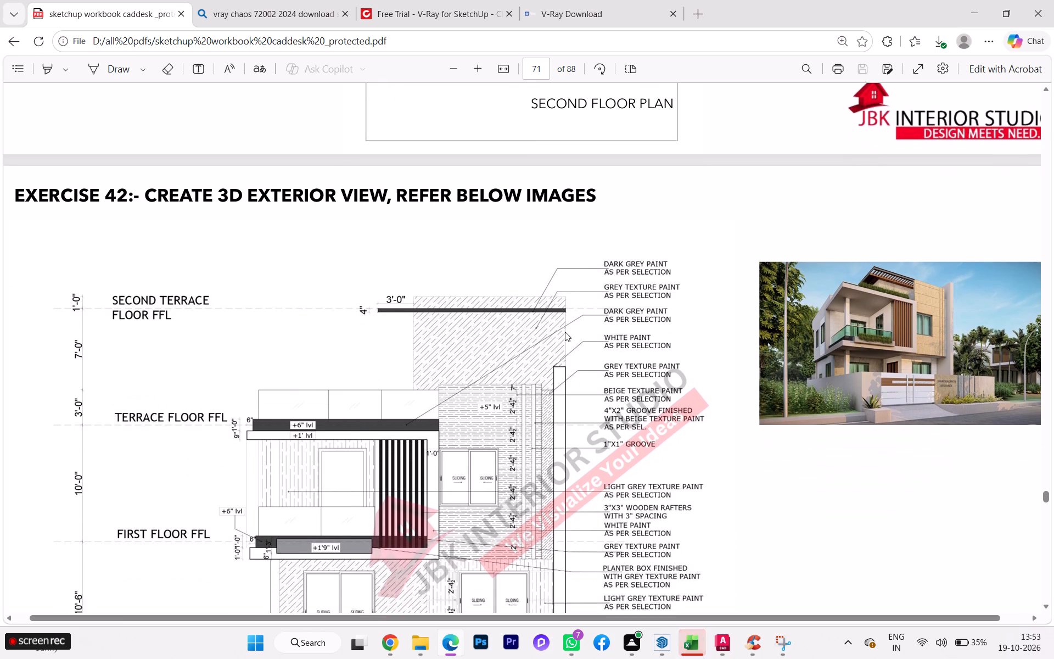
scroll(565, 332, "down", 2)
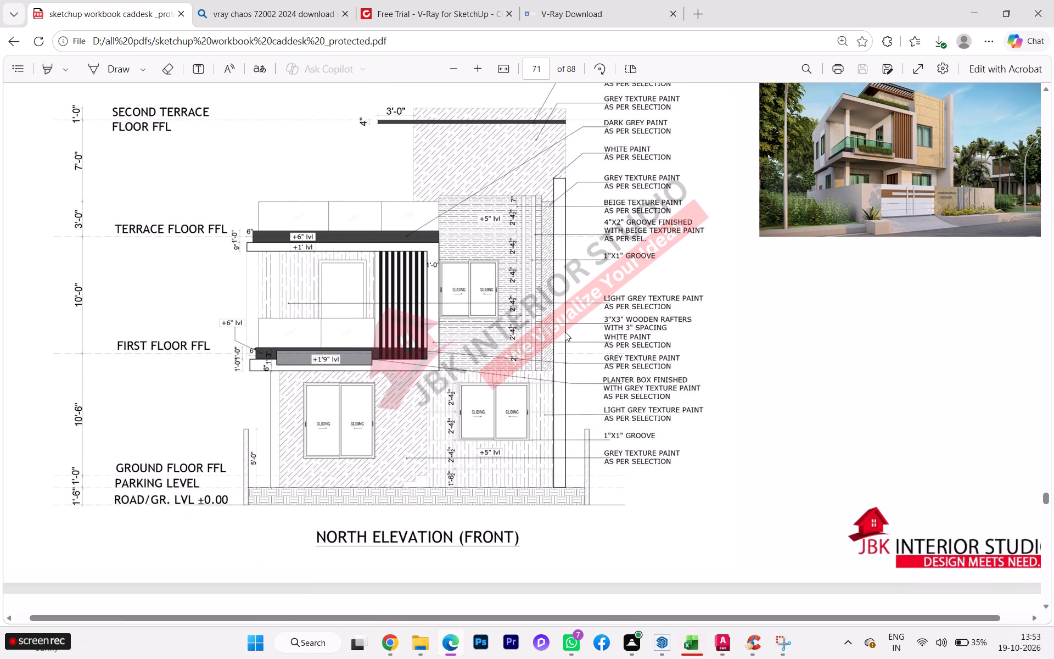
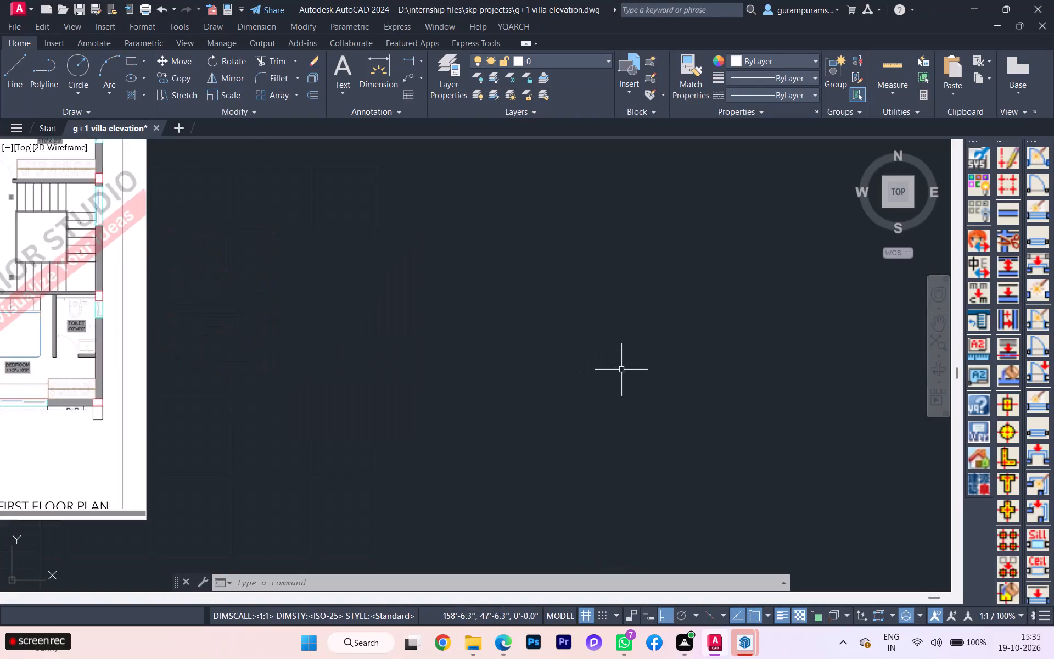
Review the ground floor plan drawing and its missing openings beside the completed first floor plan.
scroll(710, 350, "down", 1)
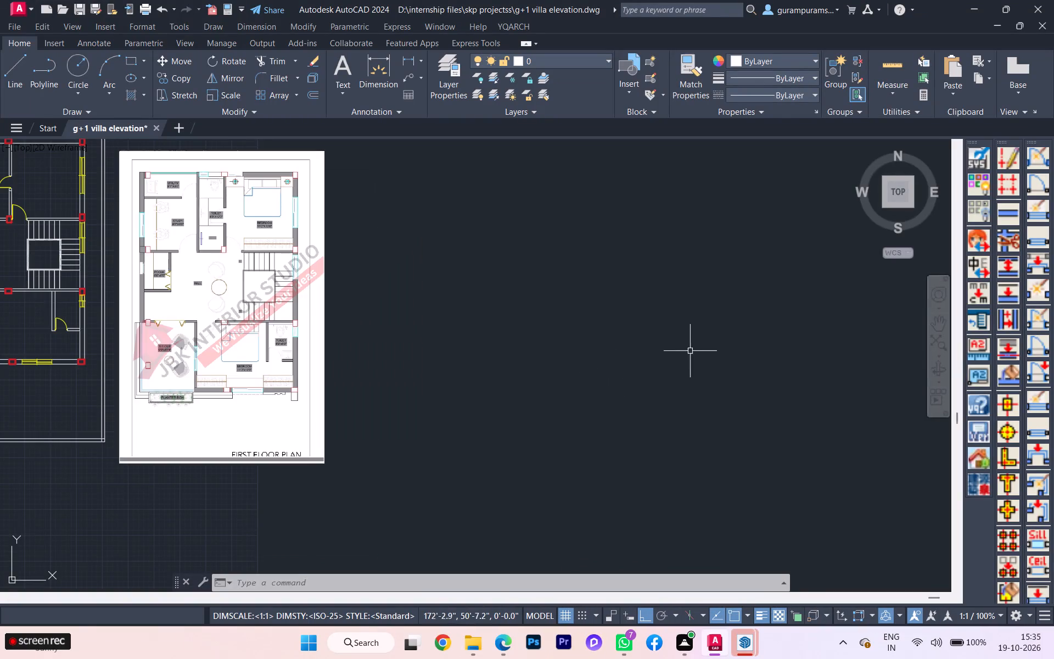
scroll(715, 350, "down", 1)
scroll(338, 382, "up", 1)
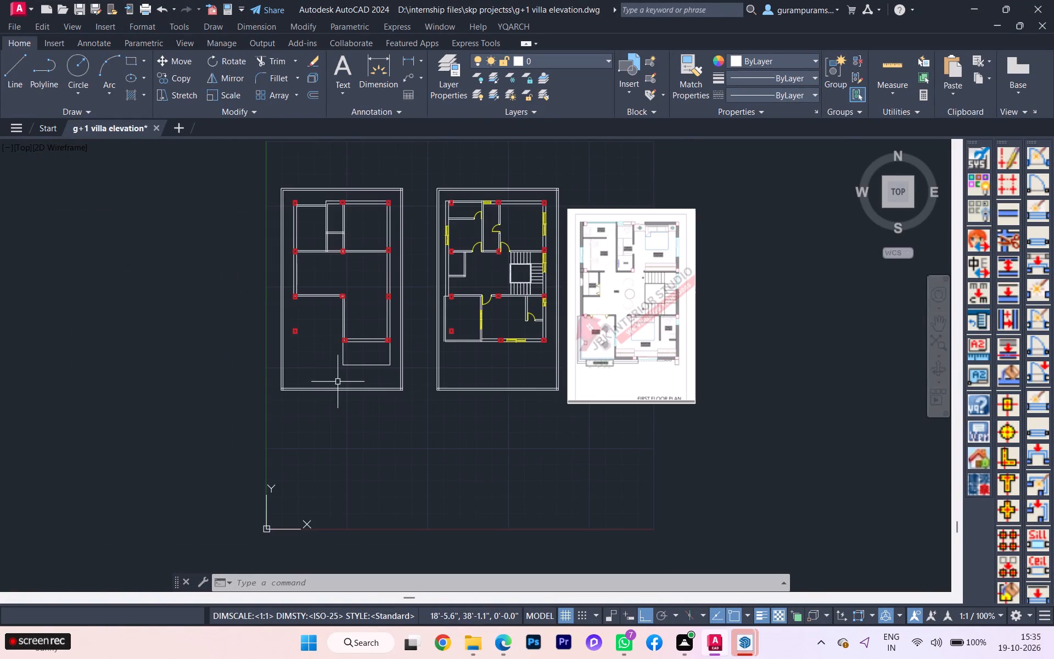
scroll(342, 370, "up", 1)
scroll(345, 366, "down", 1)
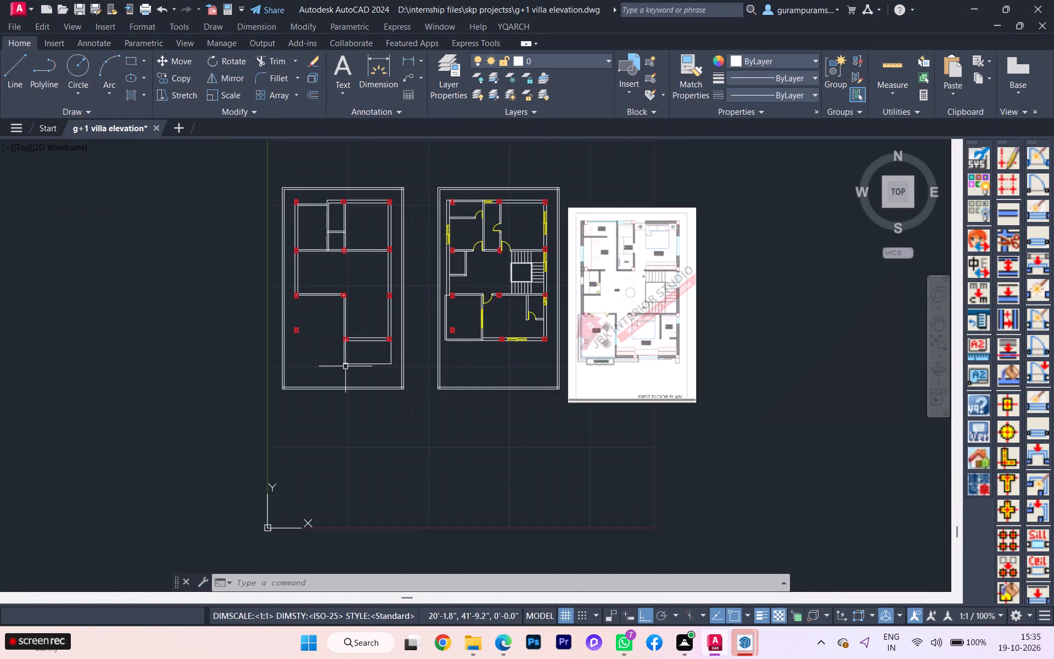
scroll(350, 259, "up", 3)
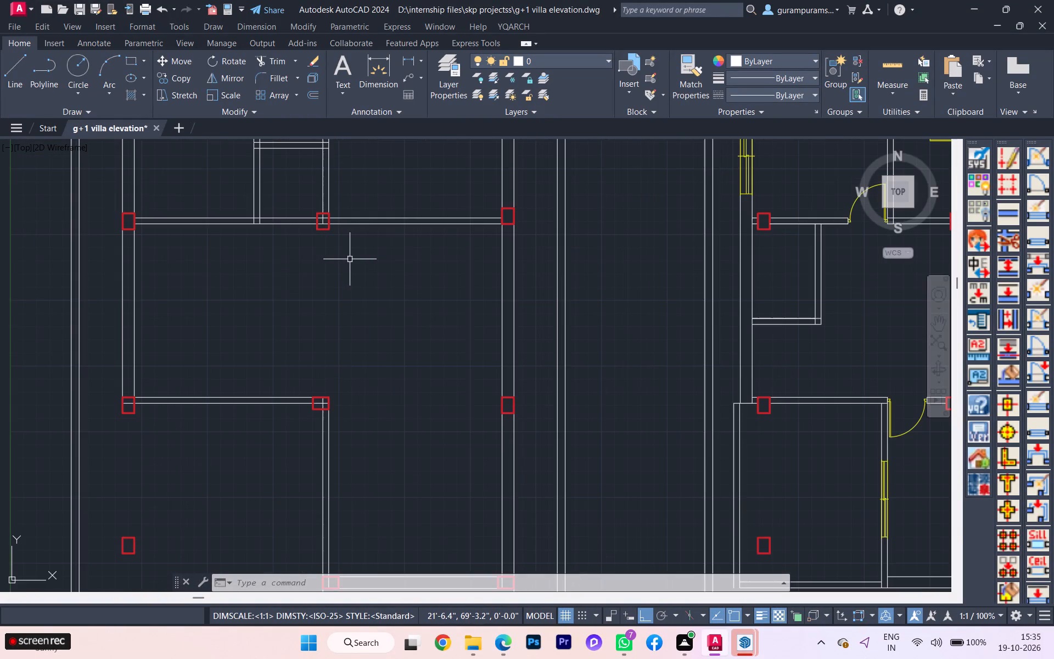
scroll(350, 259, "down", 1)
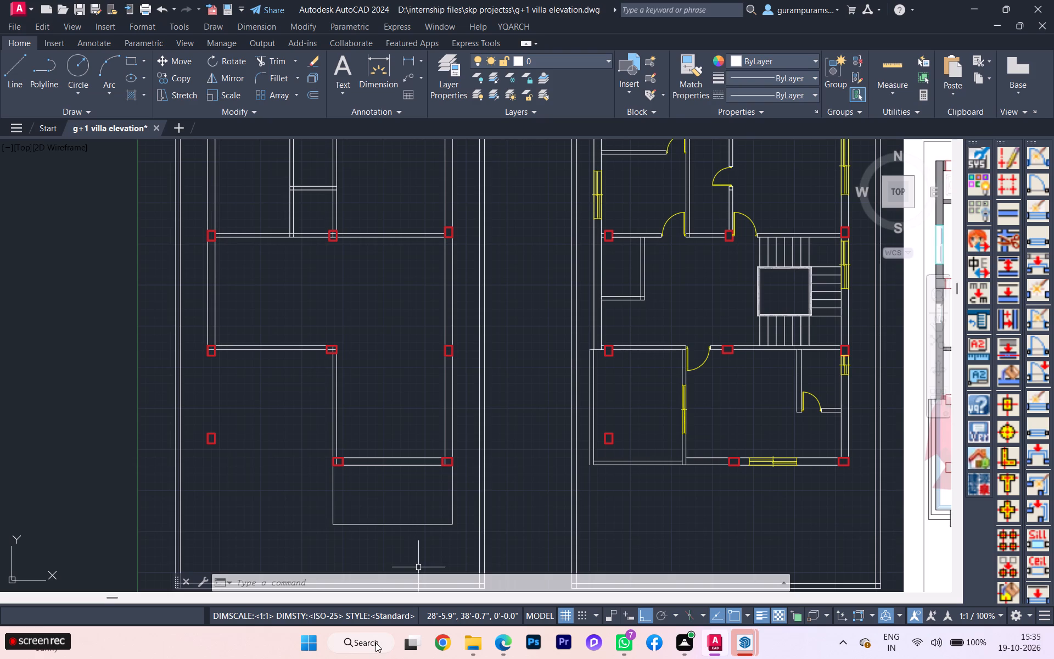
scroll(462, 523, "down", 1)
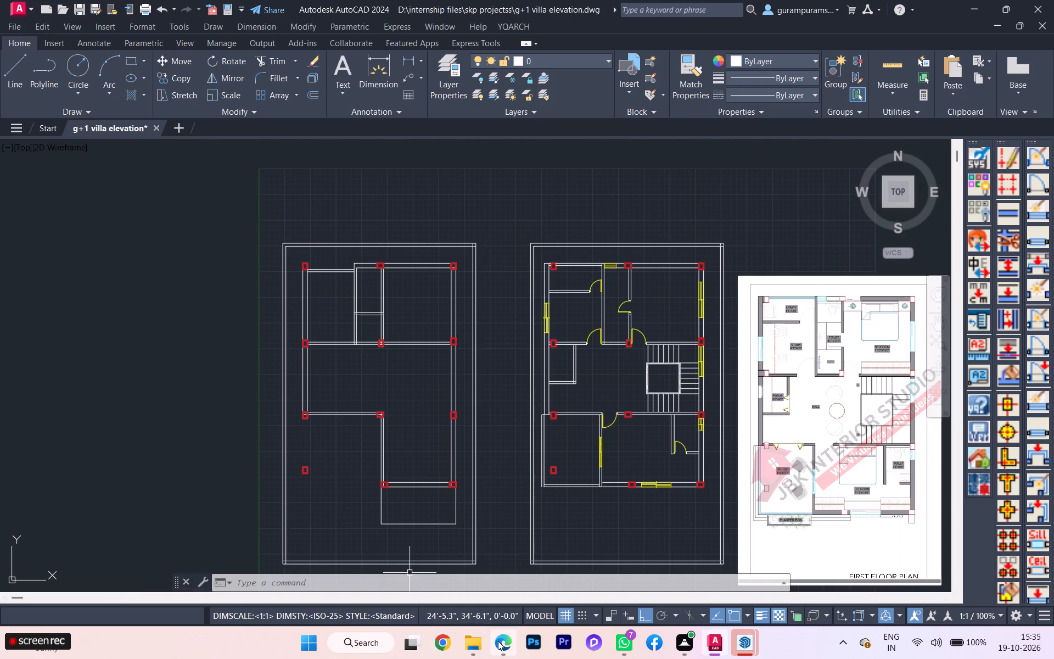
Switch to the workbook PDF in Edge and examine Exercise 42's ground floor plan, including its room layout and openings.
left_click(508, 583)
scroll(579, 437, "up", 2)
scroll(580, 436, "down", 1)
scroll(580, 436, "up", 4)
scroll(584, 432, "down", 1)
scroll(584, 432, "up", 2)
scroll(584, 431, "down", 1)
scroll(584, 431, "up", 5)
scroll(585, 431, "down", 2)
scroll(585, 431, "up", 10)
scroll(586, 431, "down", 1)
scroll(586, 431, "up", 8)
scroll(586, 431, "down", 1)
scroll(586, 431, "up", 3)
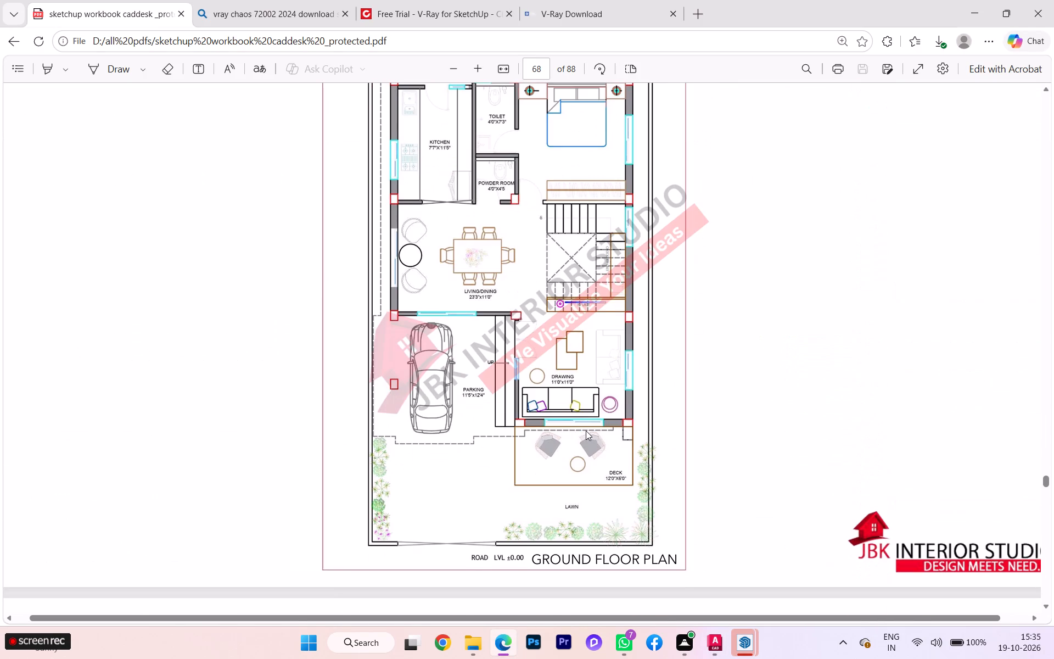
scroll(586, 431, "down", 2)
scroll(586, 431, "up", 1)
scroll(586, 431, "down", 1)
scroll(586, 431, "up", 7)
scroll(586, 431, "down", 3)
scroll(586, 431, "up", 2)
scroll(586, 431, "down", 9)
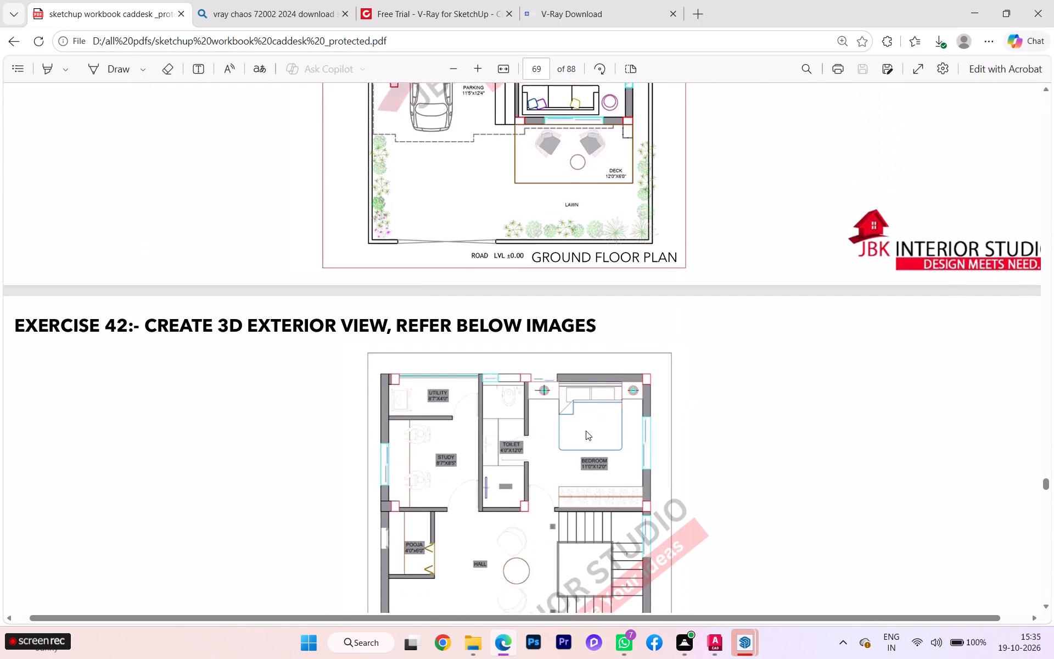
scroll(586, 431, "down", 1)
scroll(581, 439, "up", 4)
scroll(581, 439, "down", 3)
scroll(581, 439, "up", 7)
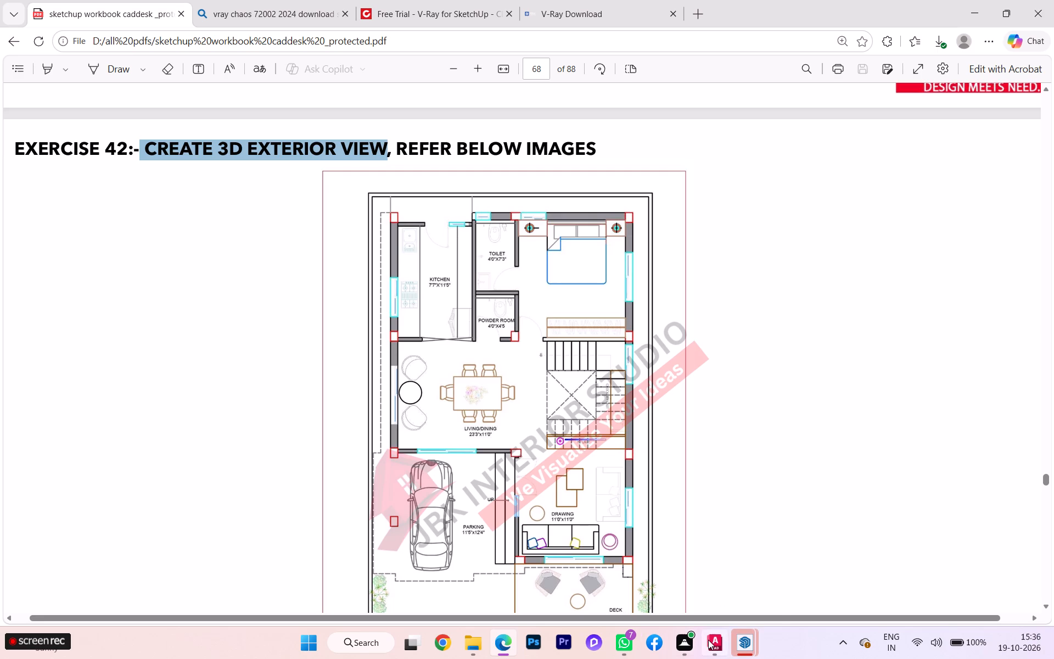
Switch back to AutoCAD and ungroup the whole ground floor plan.
left_click(711, 596)
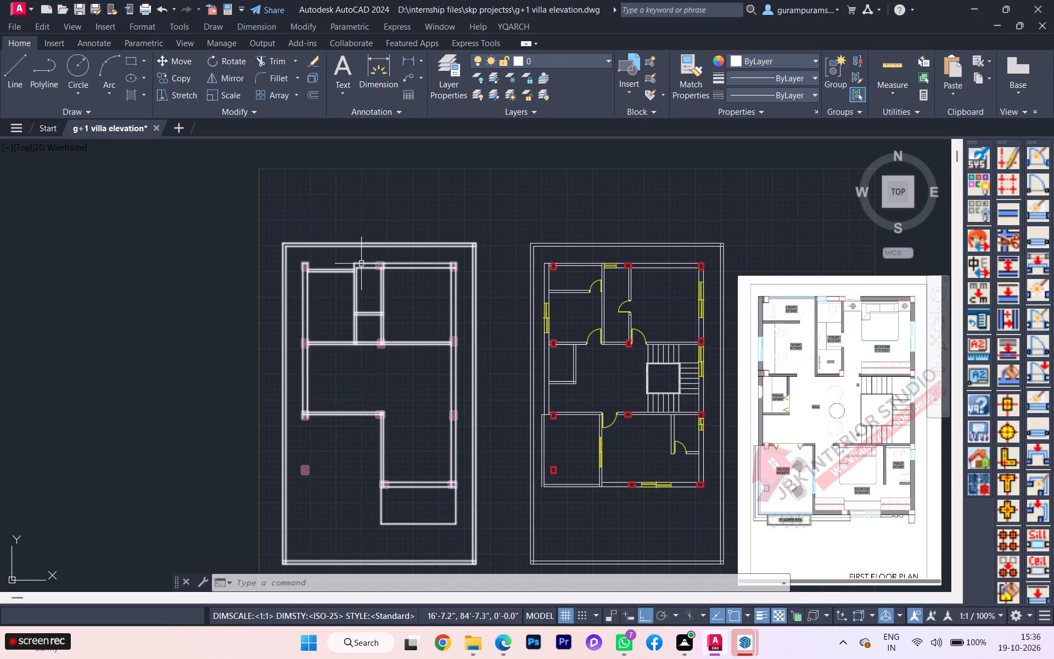
left_click(343, 270)
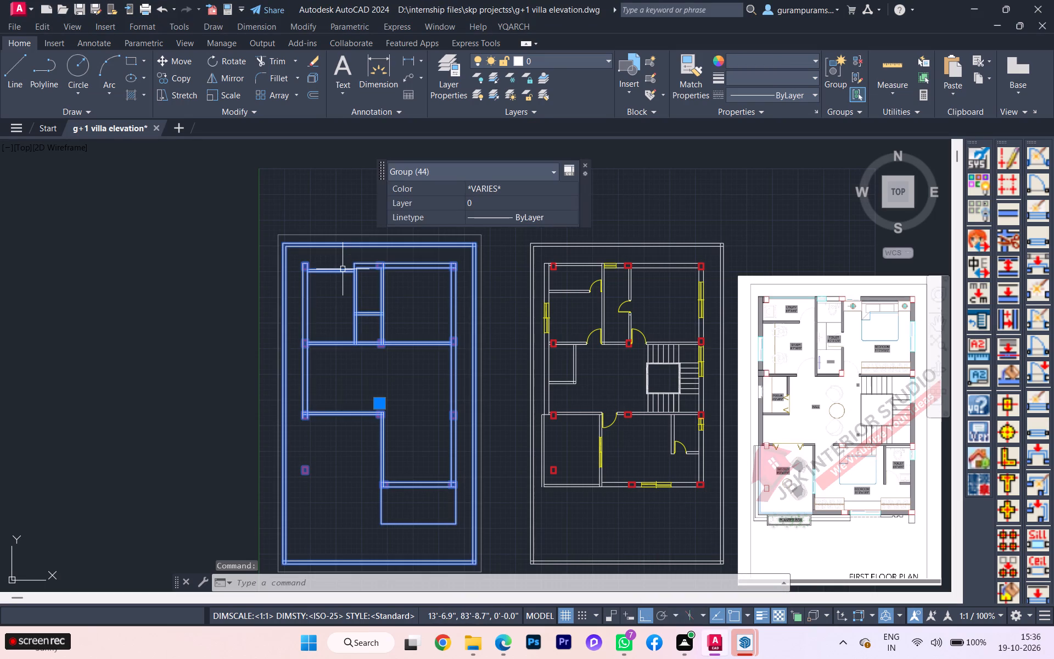
type("un")
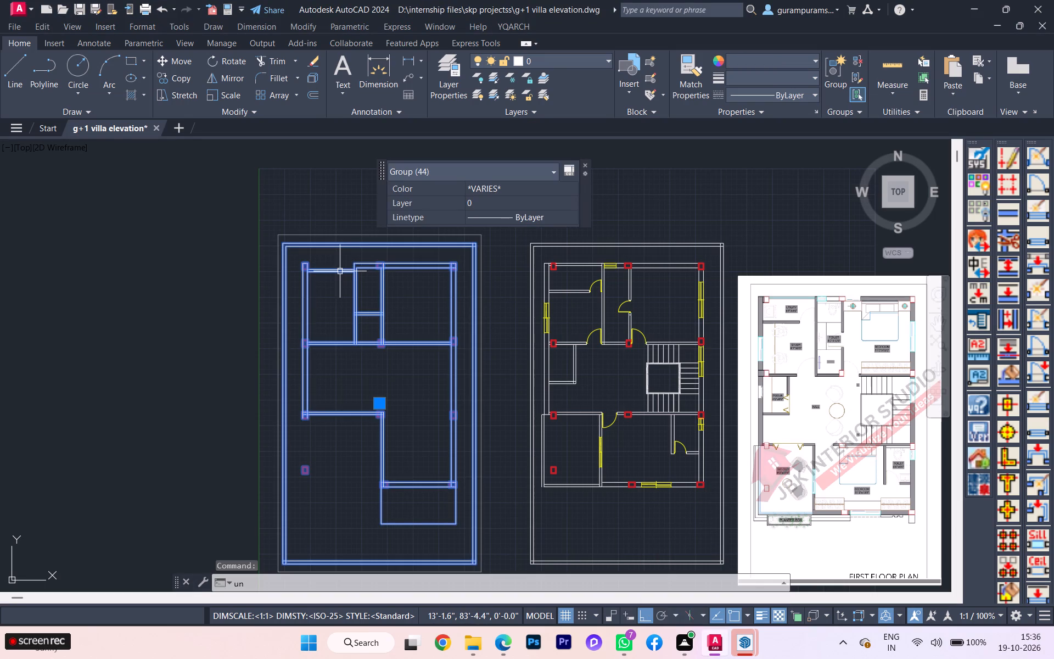
key("g")
key("Return")
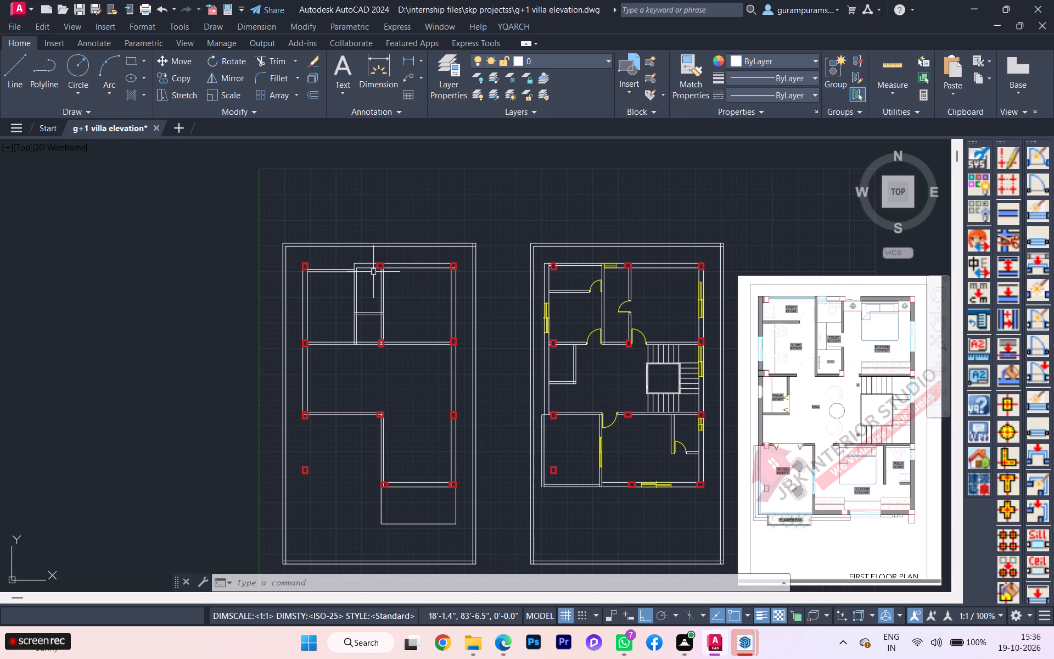
Insert a 2'6 door in the ground floor bedroom's south wall, hinged beside the middle column and swinging into the bedroom.
scroll(347, 270, "up", 1)
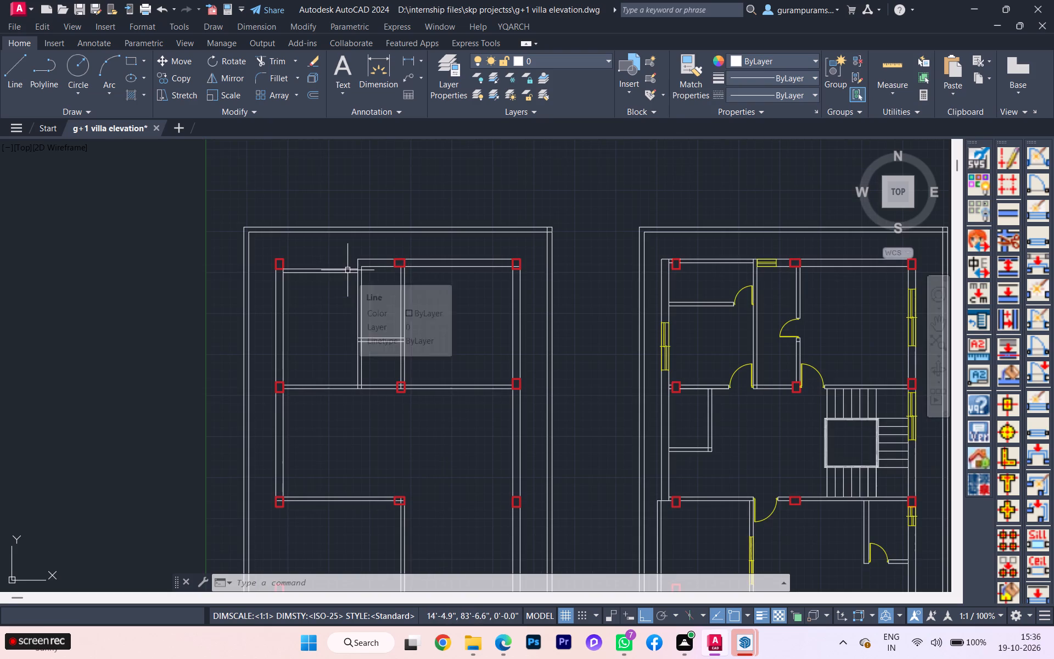
scroll(262, 266, "up", 8)
scroll(290, 265, "down", 1)
scroll(290, 265, "up", 1)
scroll(290, 265, "down", 1)
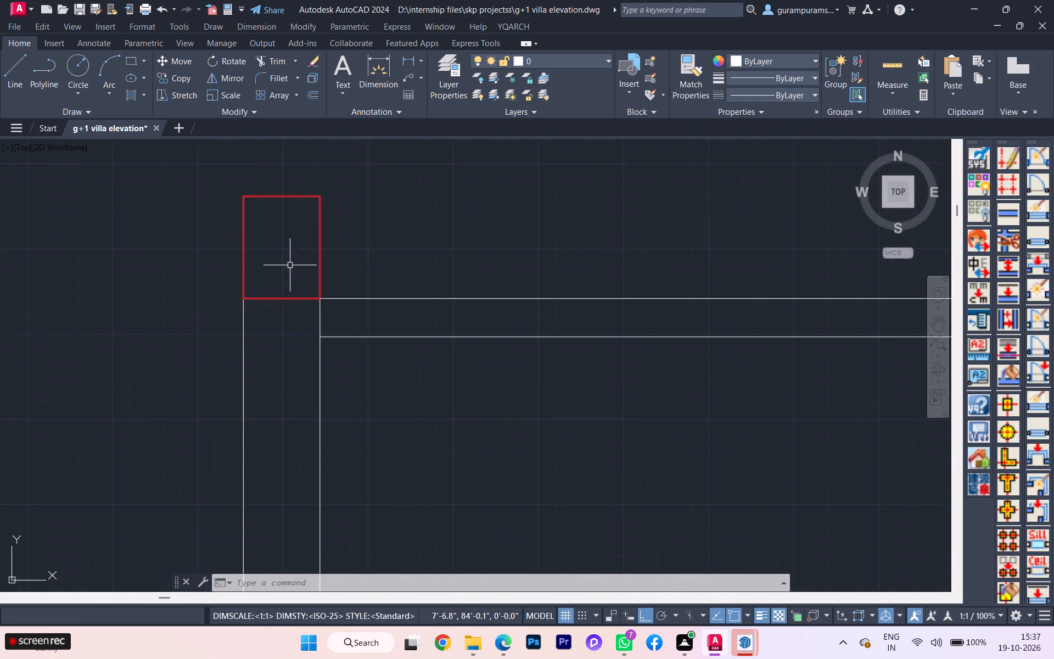
scroll(290, 265, "down", 5)
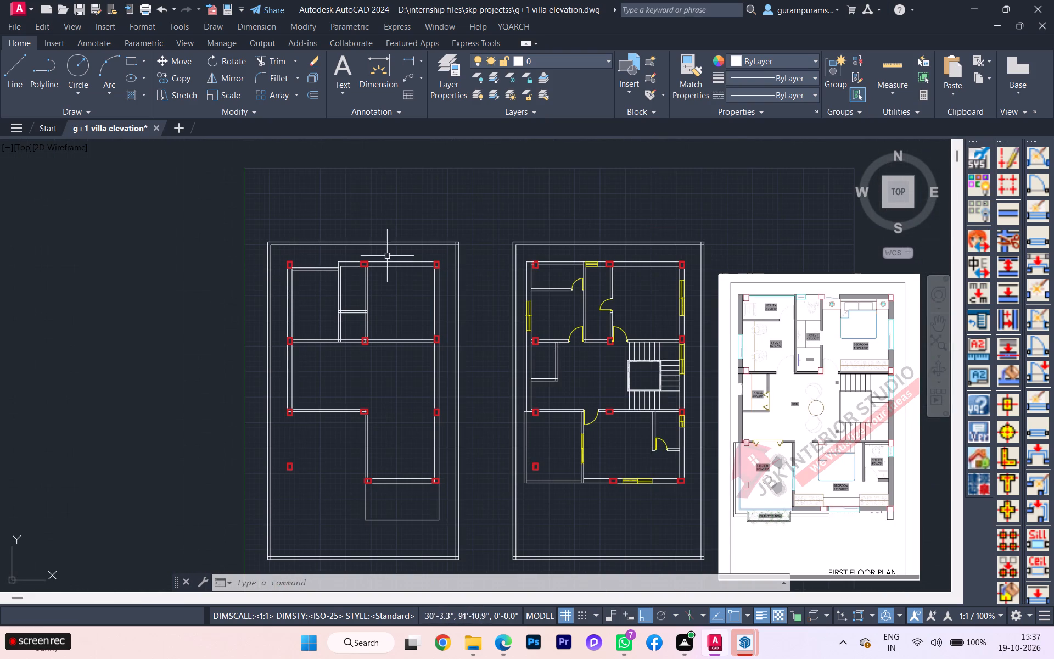
key("a")
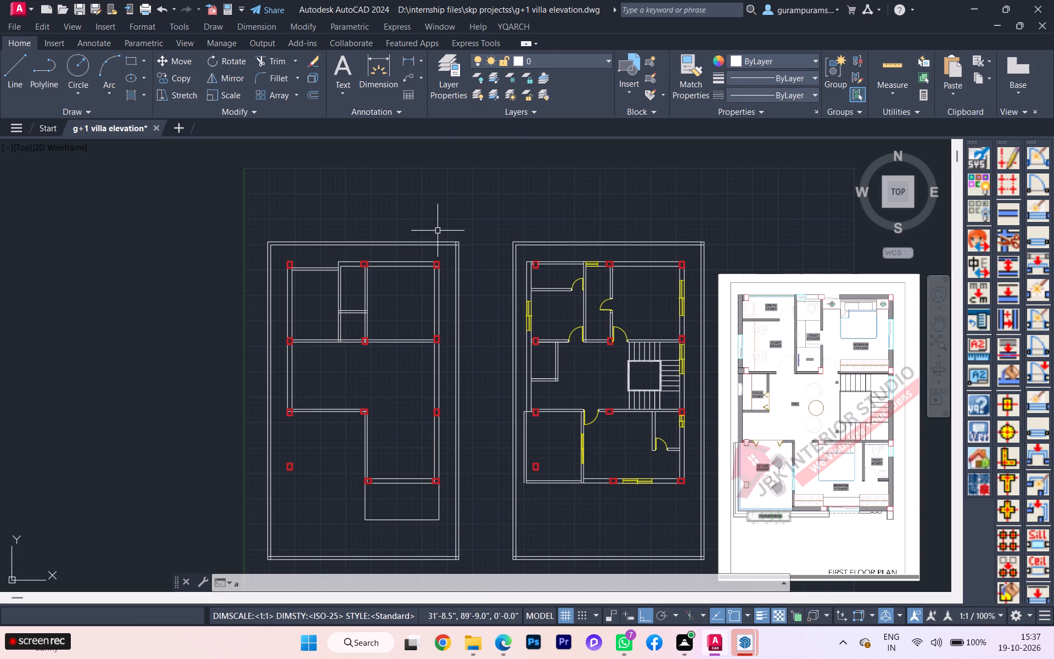
type("d2")
key("Return")
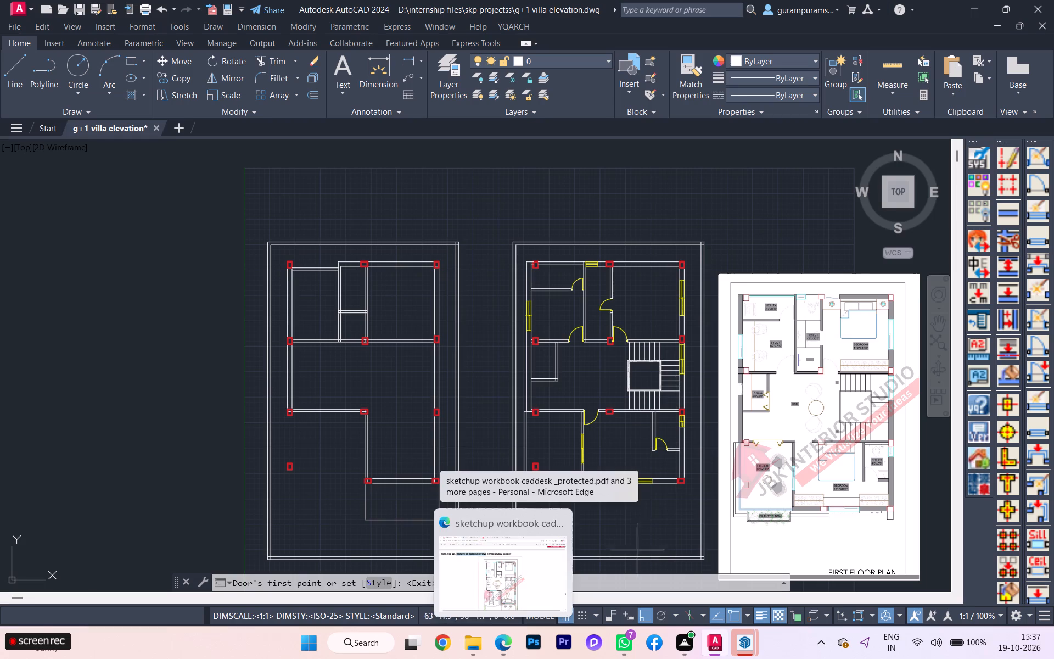
scroll(374, 340, "up", 1)
scroll(374, 340, "down", 1)
scroll(374, 340, "up", 6)
scroll(367, 343, "down", 8)
scroll(367, 343, "up", 2)
scroll(367, 343, "down", 1)
scroll(367, 343, "up", 2)
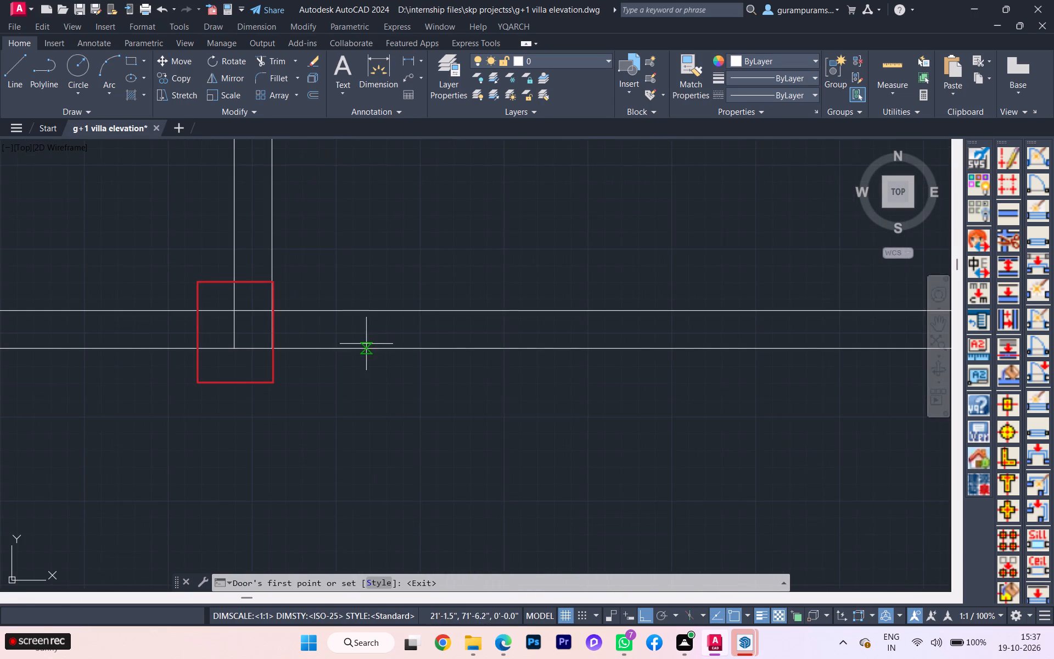
left_click(276, 314)
scroll(448, 311, "down", 3)
scroll(450, 312, "up", 2)
scroll(451, 312, "down", 3)
scroll(455, 315, "up", 2)
type("2'6")
key("Return")
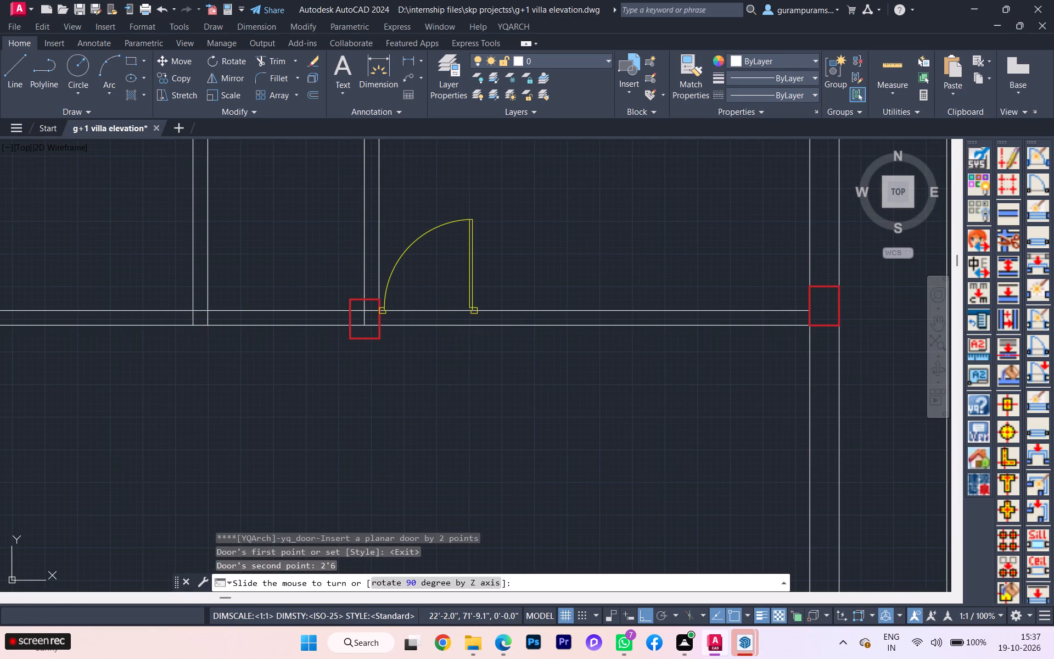
left_click(393, 300)
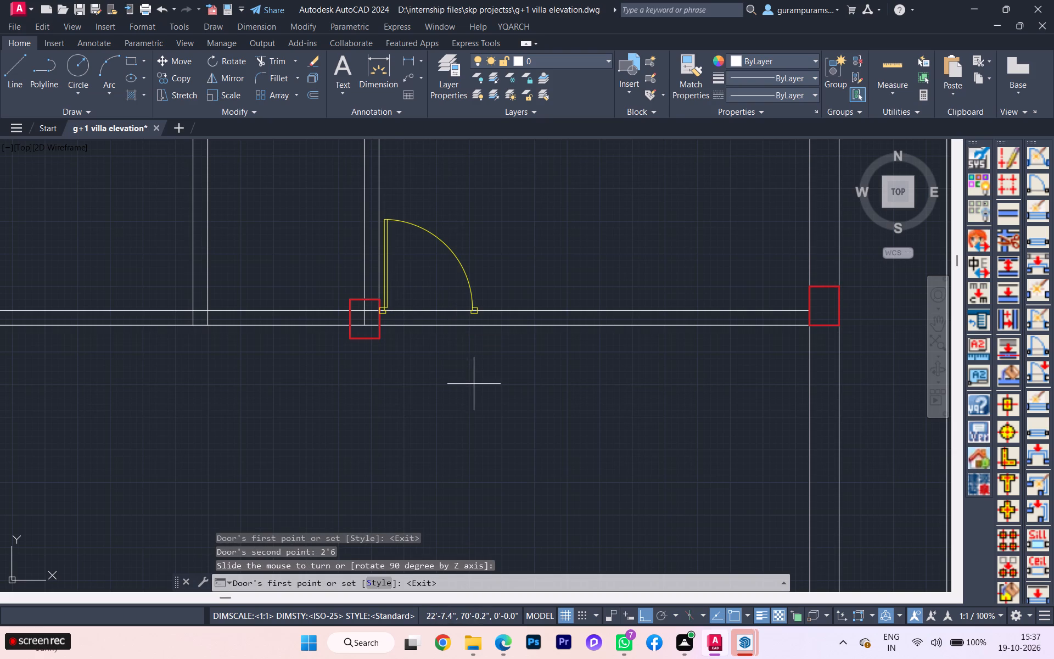
key("Escape")
Move the new bedroom door south along the column's face so that its frame sits within the wall thickness.
scroll(486, 367, "down", 2)
scroll(486, 367, "up", 2)
scroll(486, 367, "down", 1)
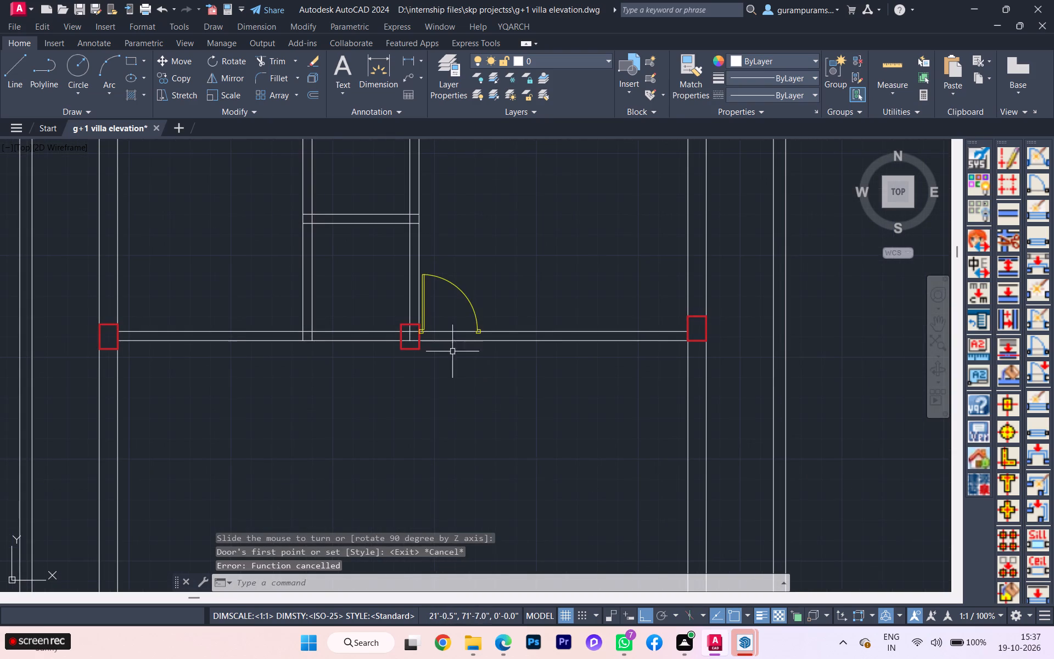
scroll(439, 336, "down", 1)
scroll(439, 336, "up", 2)
left_click(411, 308)
scroll(410, 332, "up", 8)
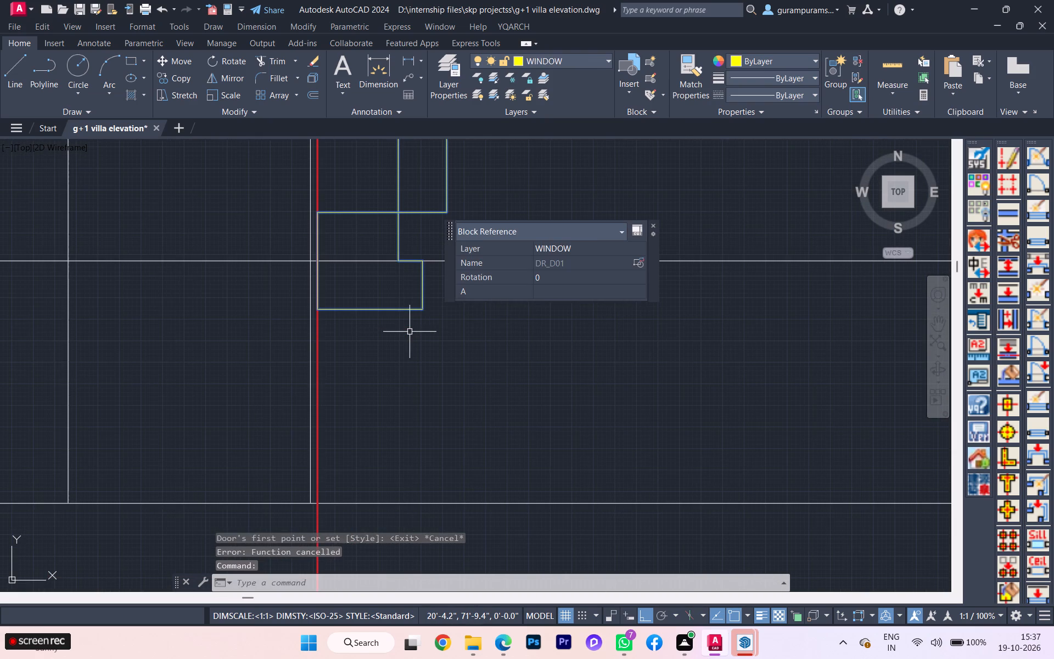
key("m")
key("Return")
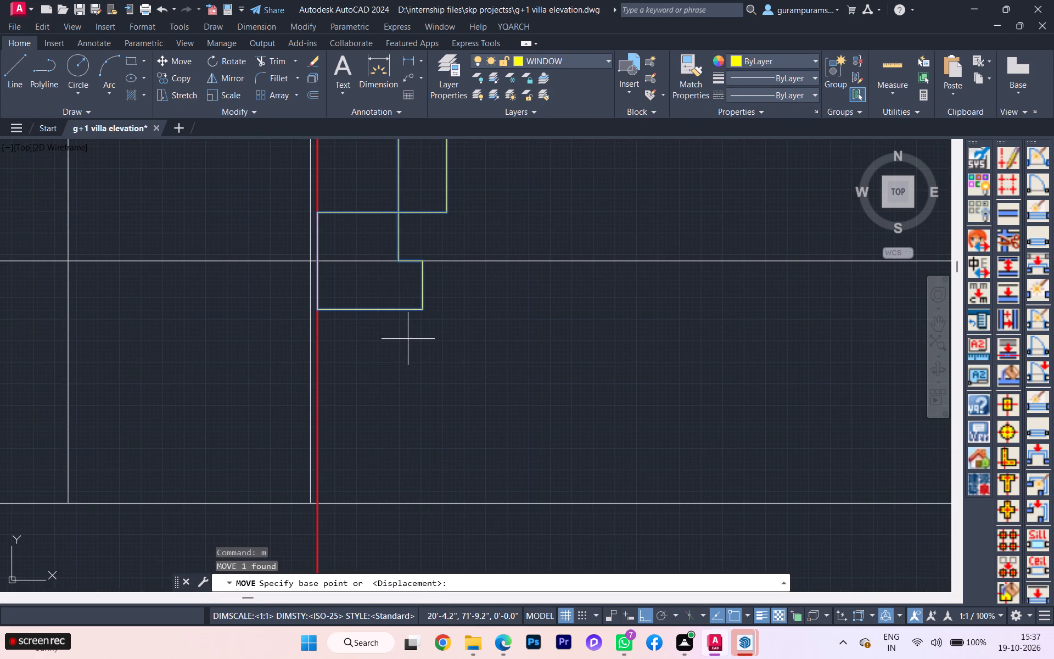
left_click(321, 259)
scroll(324, 331, "up", 1)
scroll(325, 333, "down", 2)
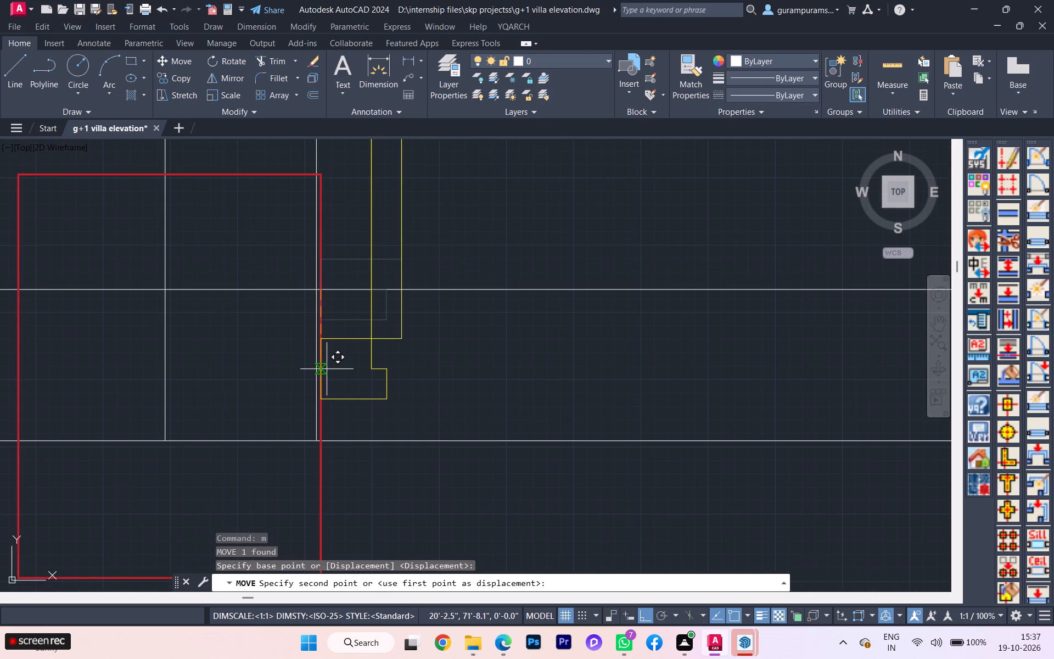
left_click(328, 372)
key("Escape")
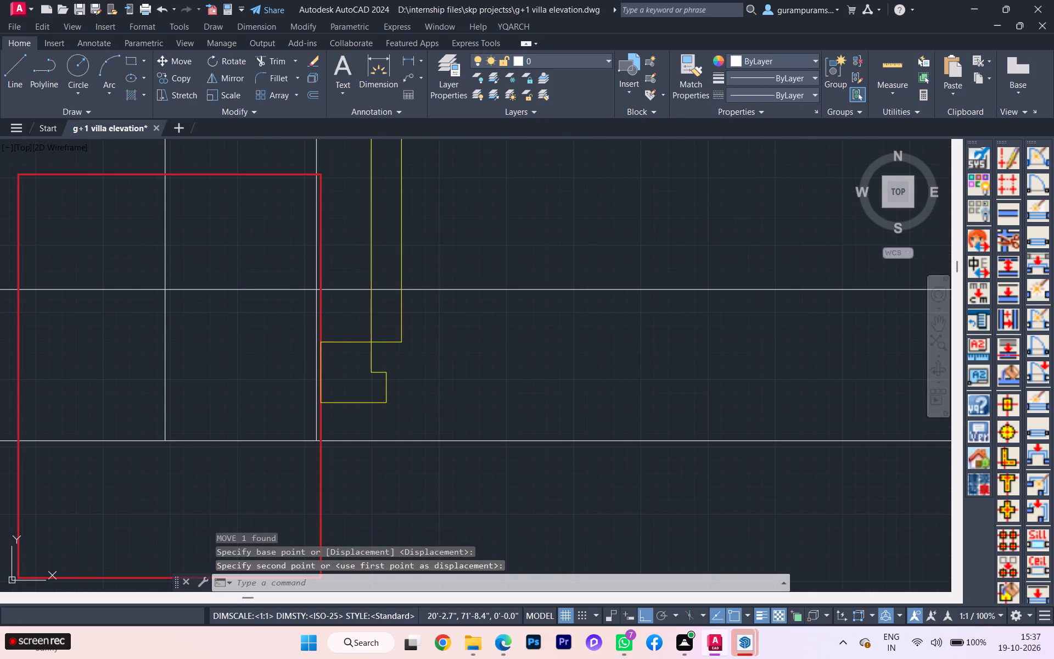
Draw a line across the full wall thickness at the outer edge of the bedroom door's latch-side frame.
scroll(342, 368, "down", 2)
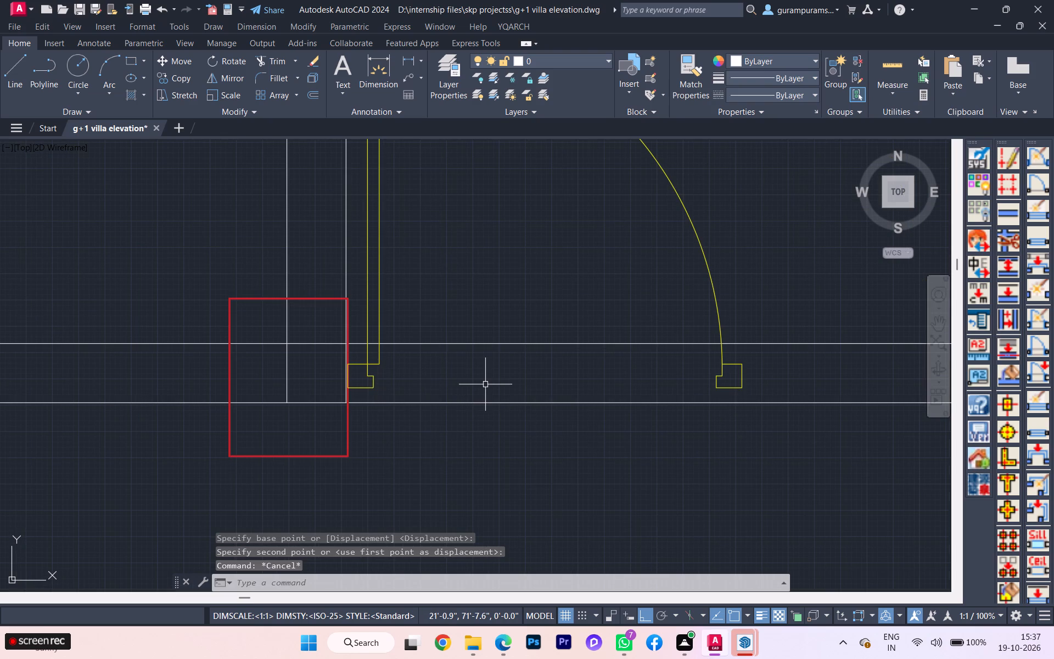
key("l")
key("Return")
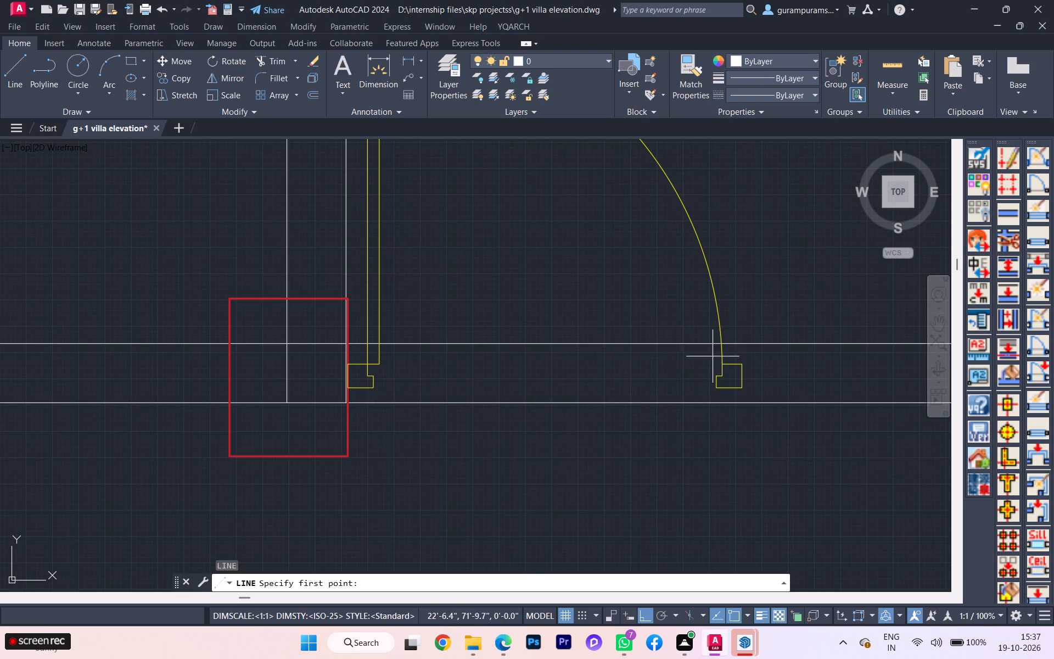
scroll(719, 357, "up", 1)
left_click(755, 393)
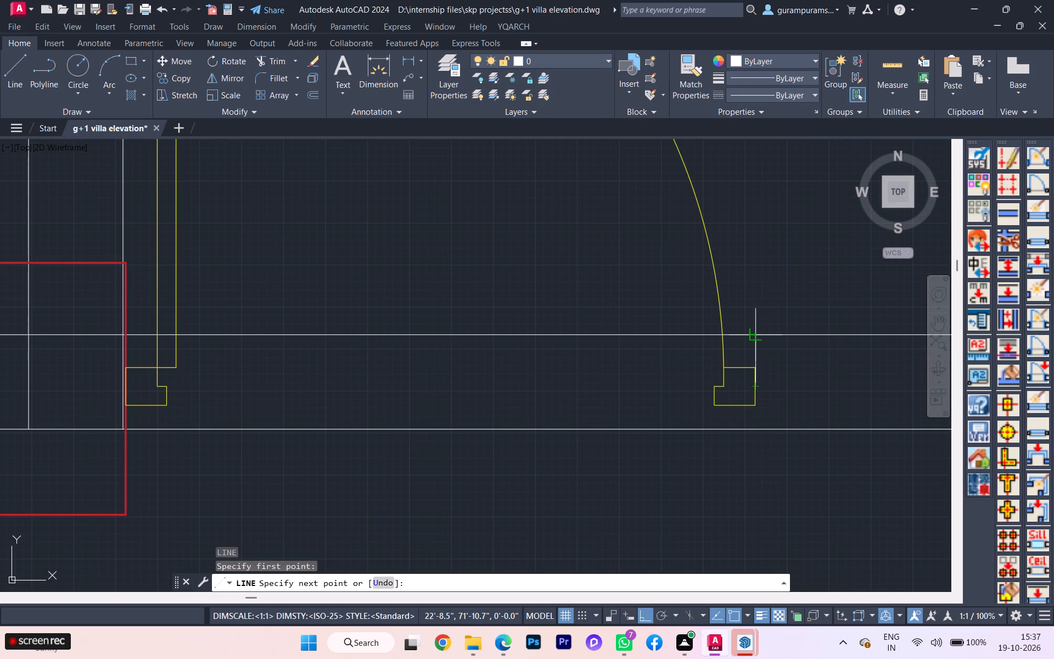
left_click(754, 337)
key("Escape")
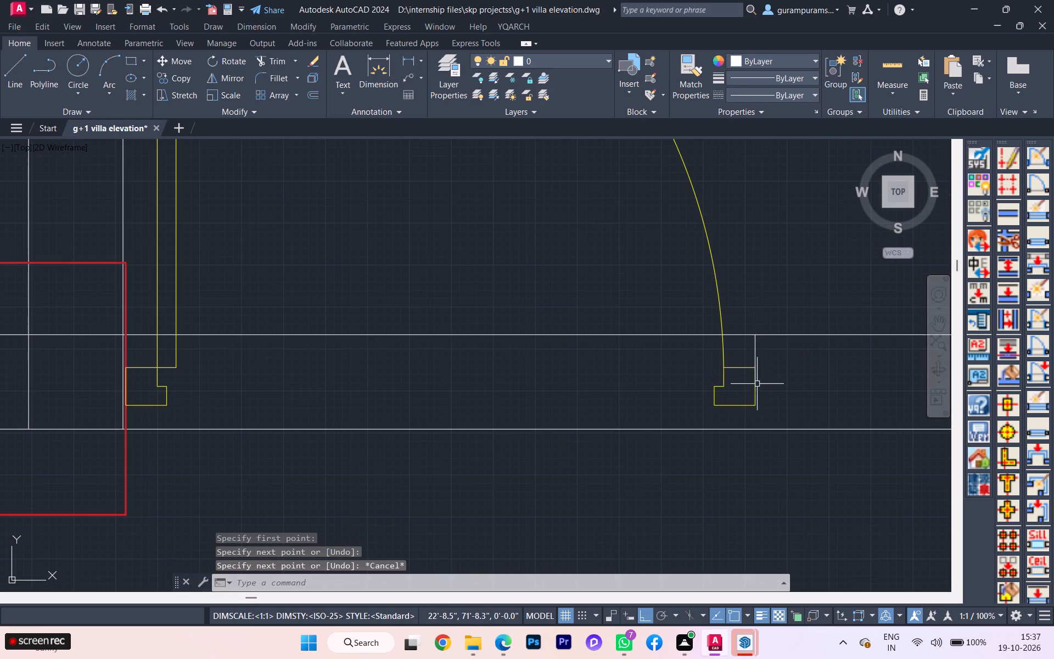
left_click(756, 385)
left_click(756, 390)
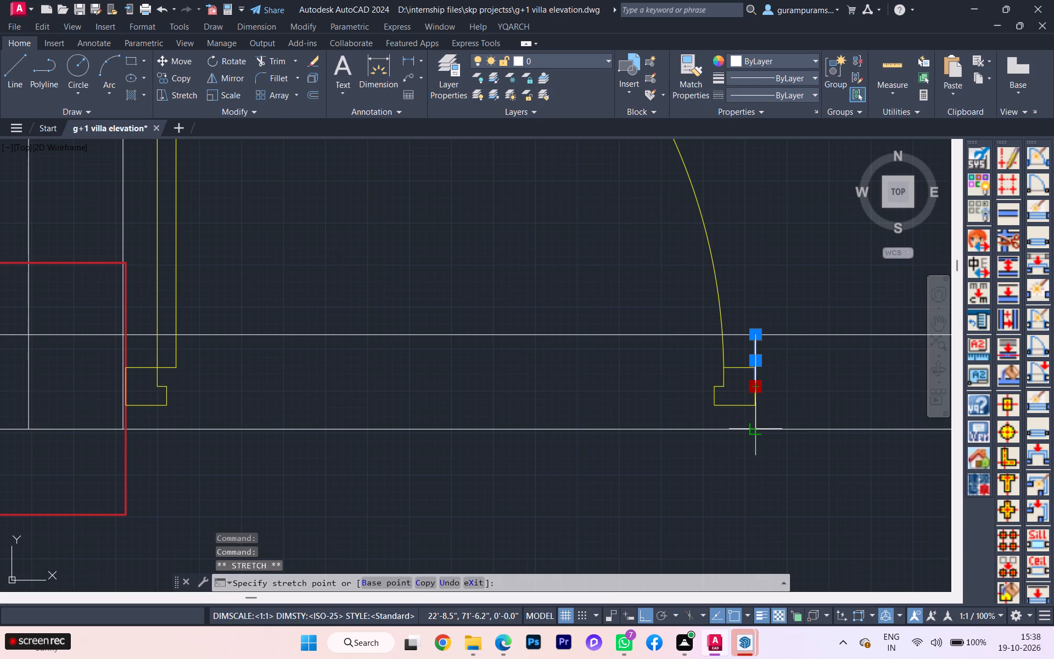
left_click(760, 430)
key("Escape")
Trim both wall lines across the bedroom door opening, plus the inner line's leftover pieces beside and inside the middle column.
type("tr")
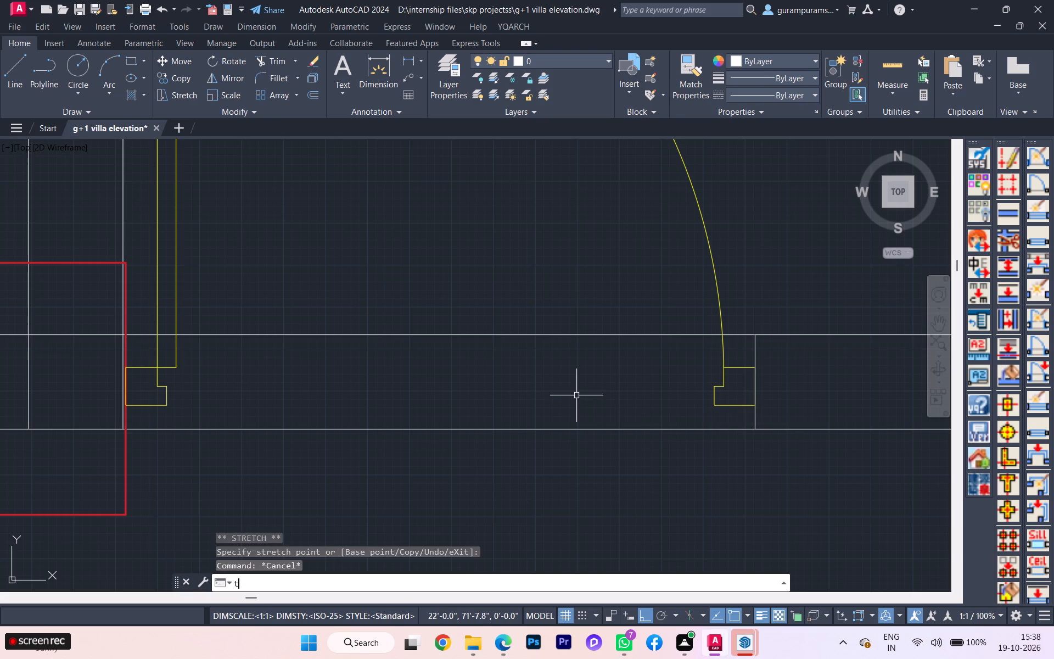
key("Return")
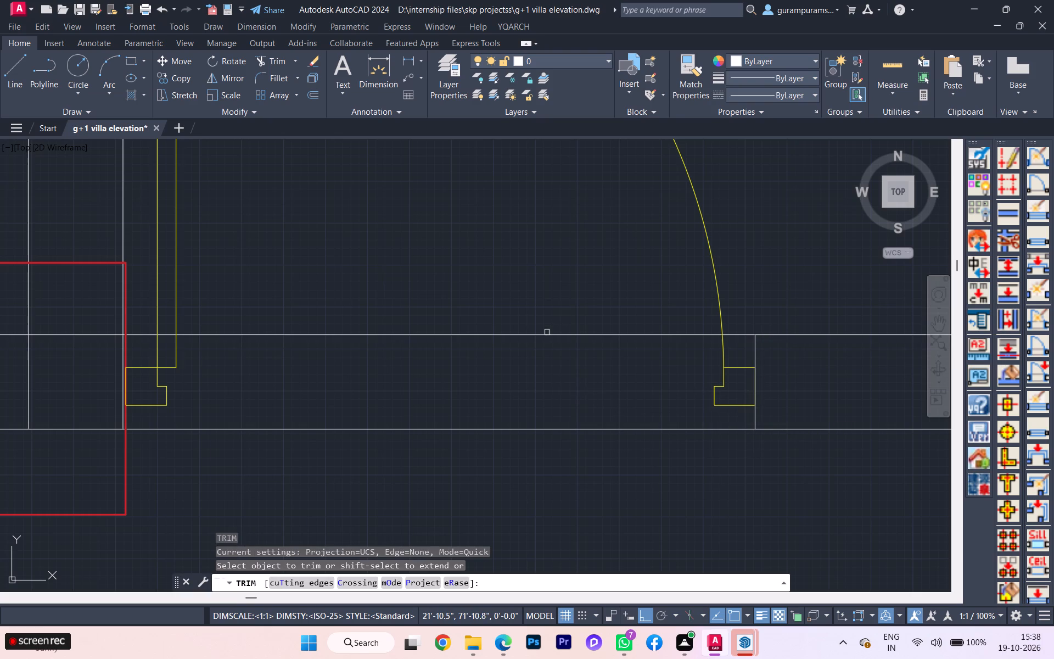
left_click(545, 335)
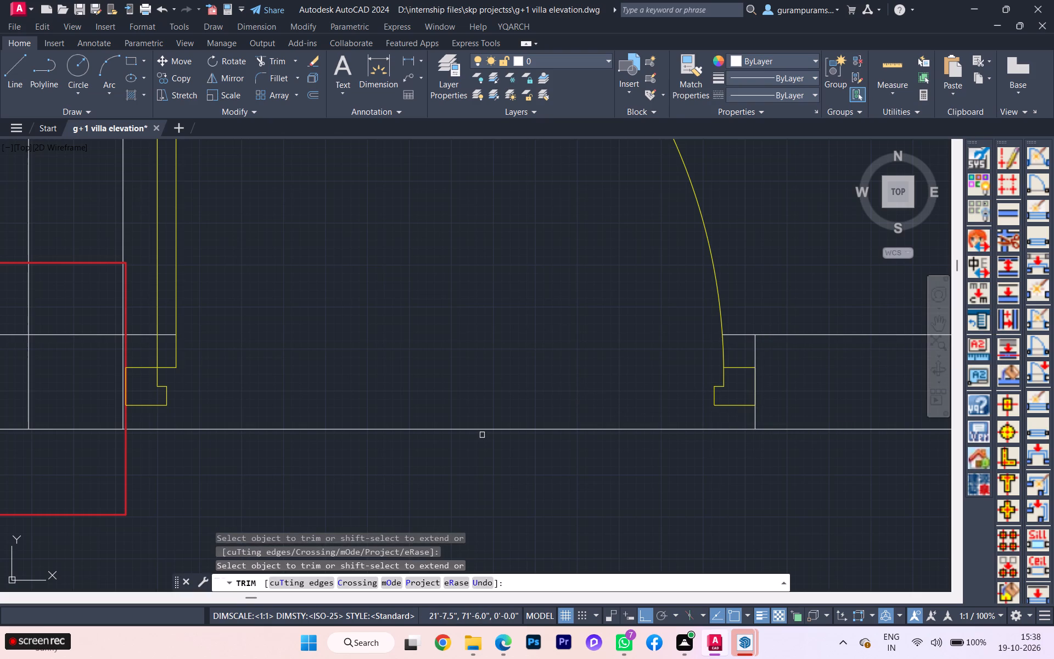
left_click(484, 428)
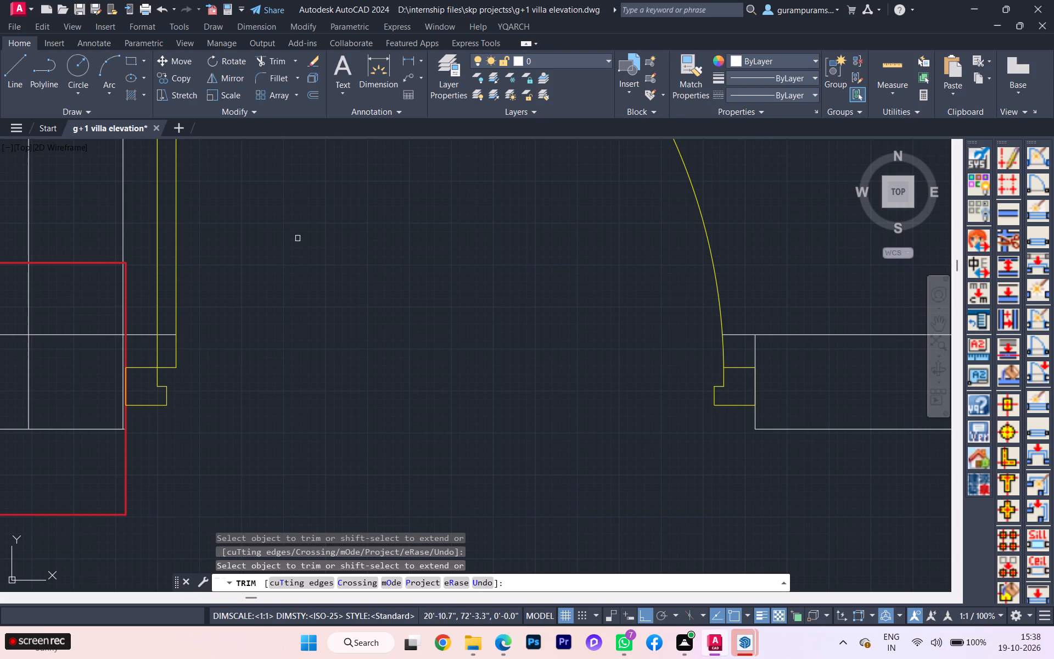
left_click(134, 333)
left_click(110, 337)
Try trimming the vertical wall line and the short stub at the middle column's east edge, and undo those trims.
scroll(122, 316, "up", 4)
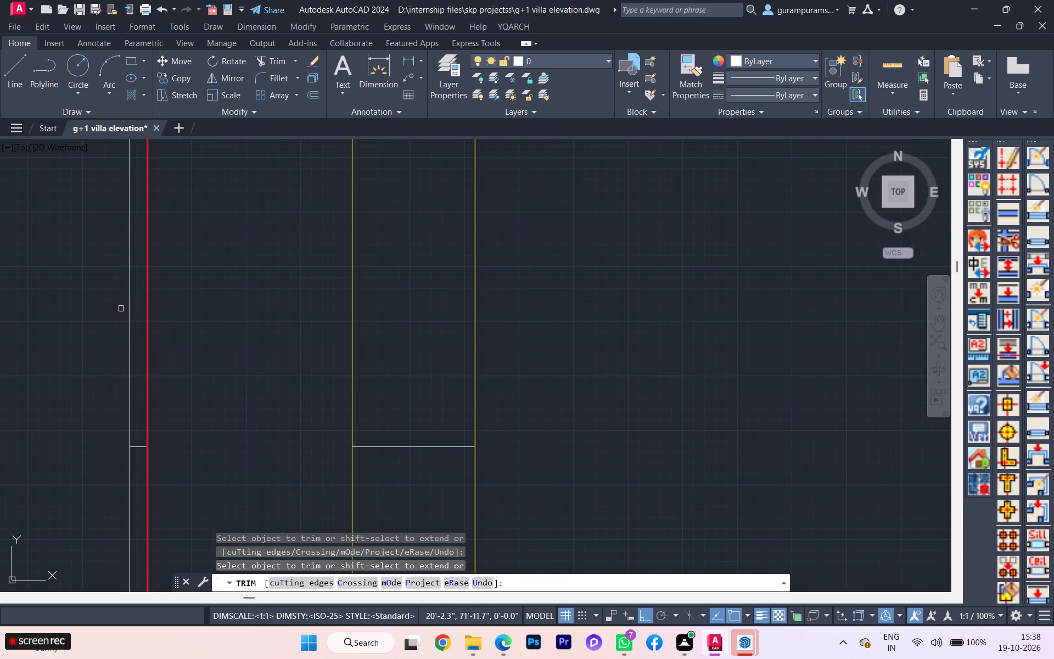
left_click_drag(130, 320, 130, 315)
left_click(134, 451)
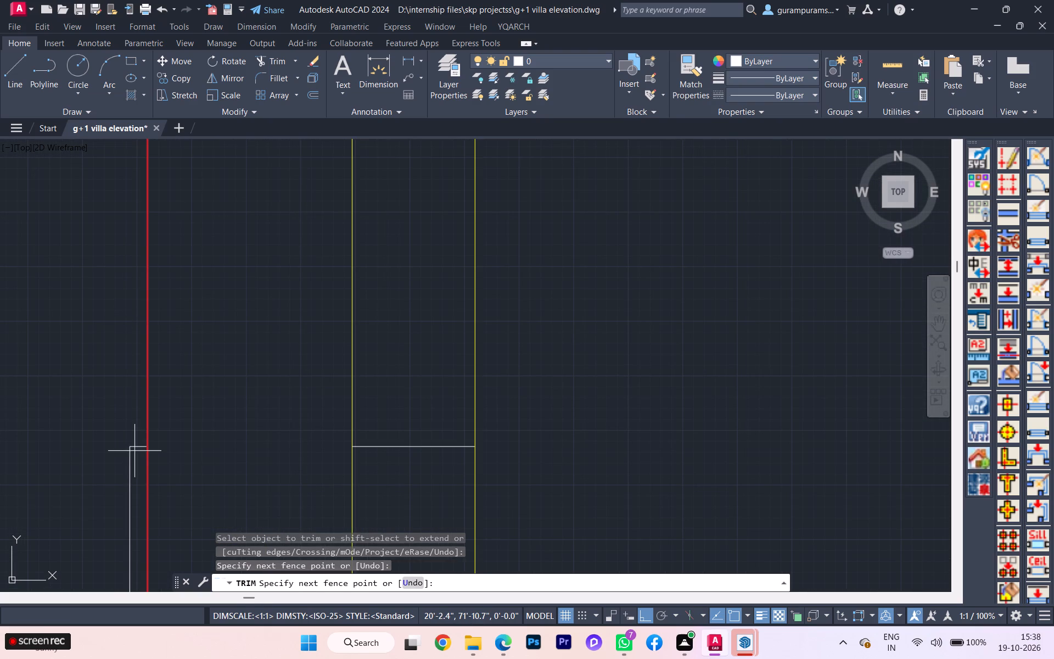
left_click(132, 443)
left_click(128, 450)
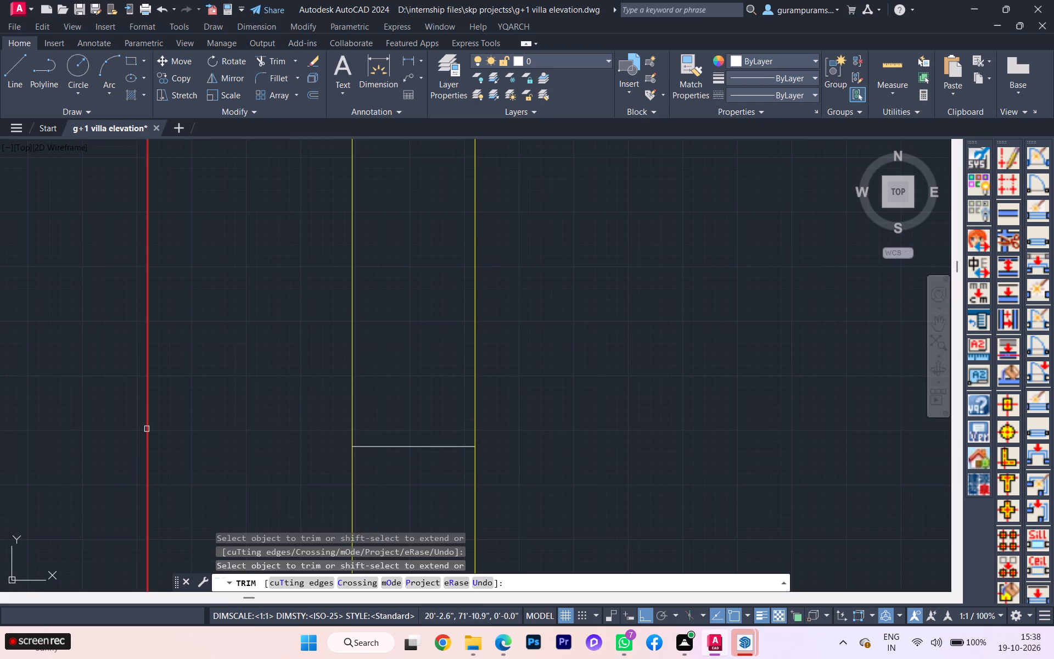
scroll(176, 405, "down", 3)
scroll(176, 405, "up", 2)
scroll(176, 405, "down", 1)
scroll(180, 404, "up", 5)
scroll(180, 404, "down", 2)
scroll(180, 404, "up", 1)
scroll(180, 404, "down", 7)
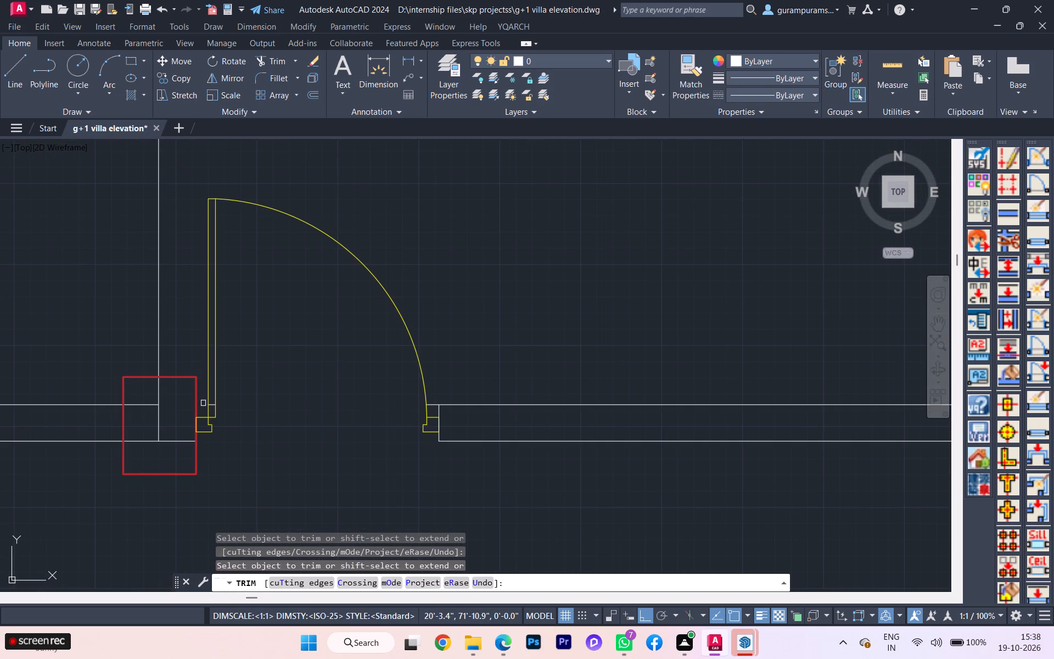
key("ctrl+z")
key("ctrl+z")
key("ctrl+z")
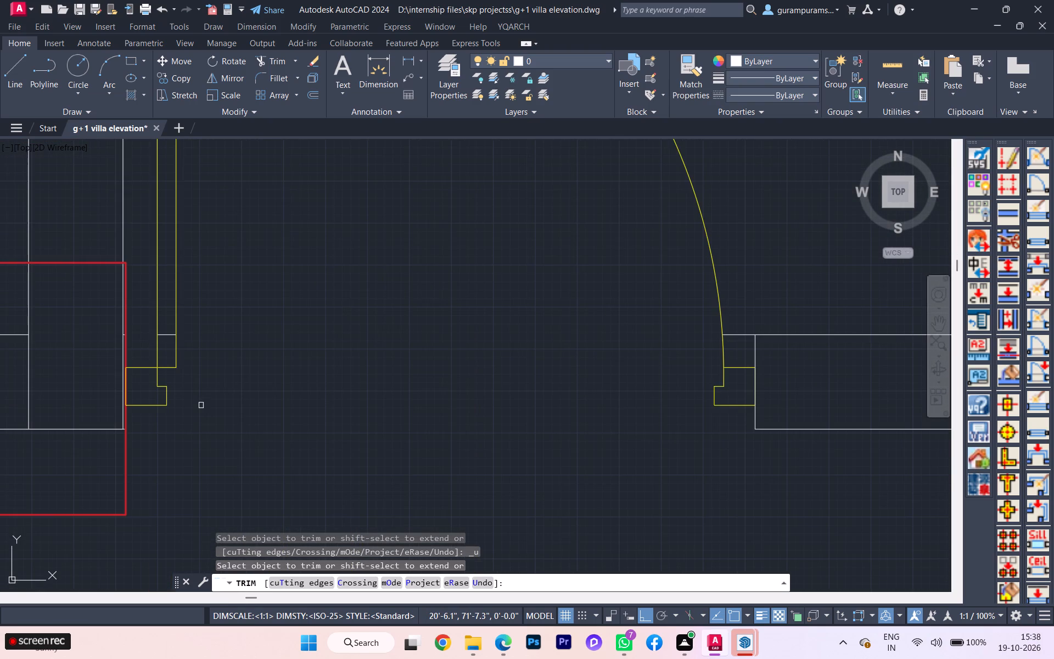
Trim the remaining wall lines inside the middle column and the leftover segment within the bedroom door leaf.
scroll(201, 405, "down", 2)
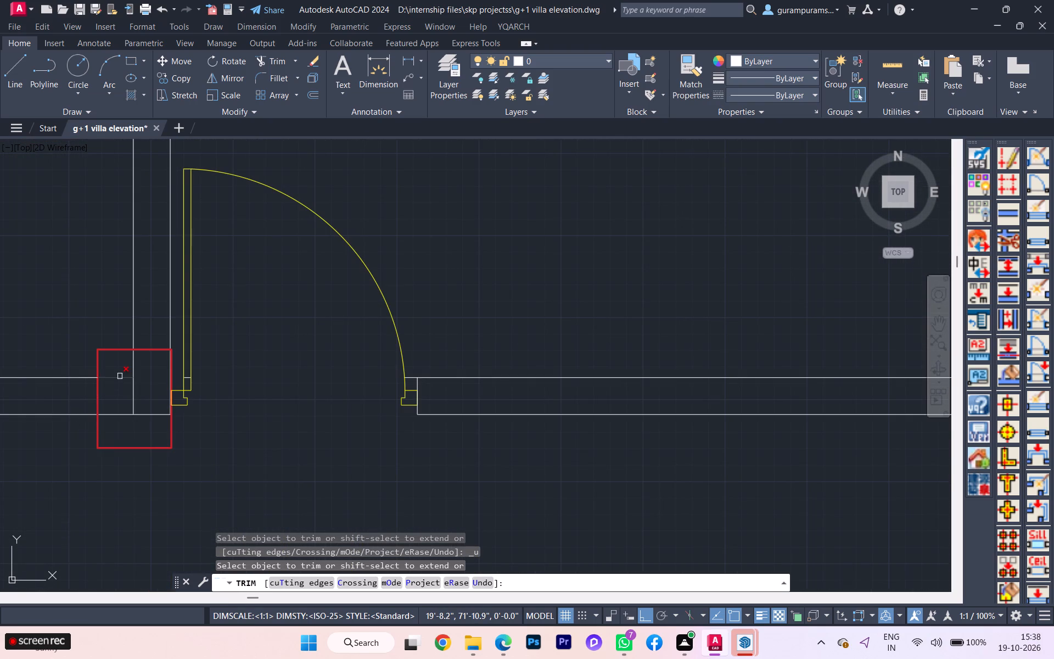
left_click(120, 376)
left_click(131, 368)
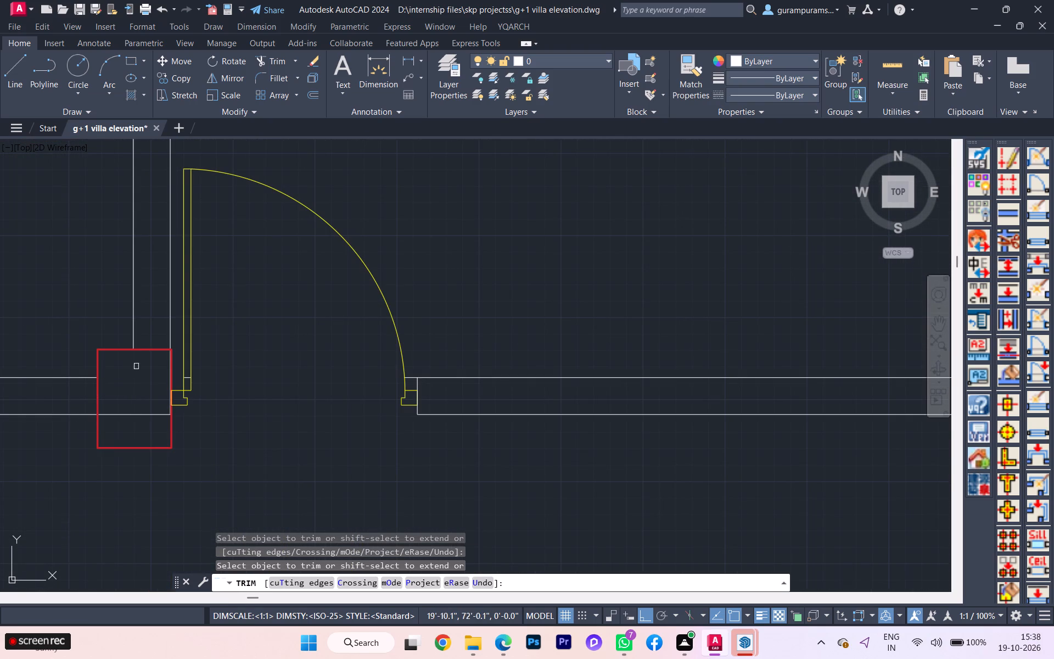
scroll(185, 376, "up", 3)
left_click(189, 382)
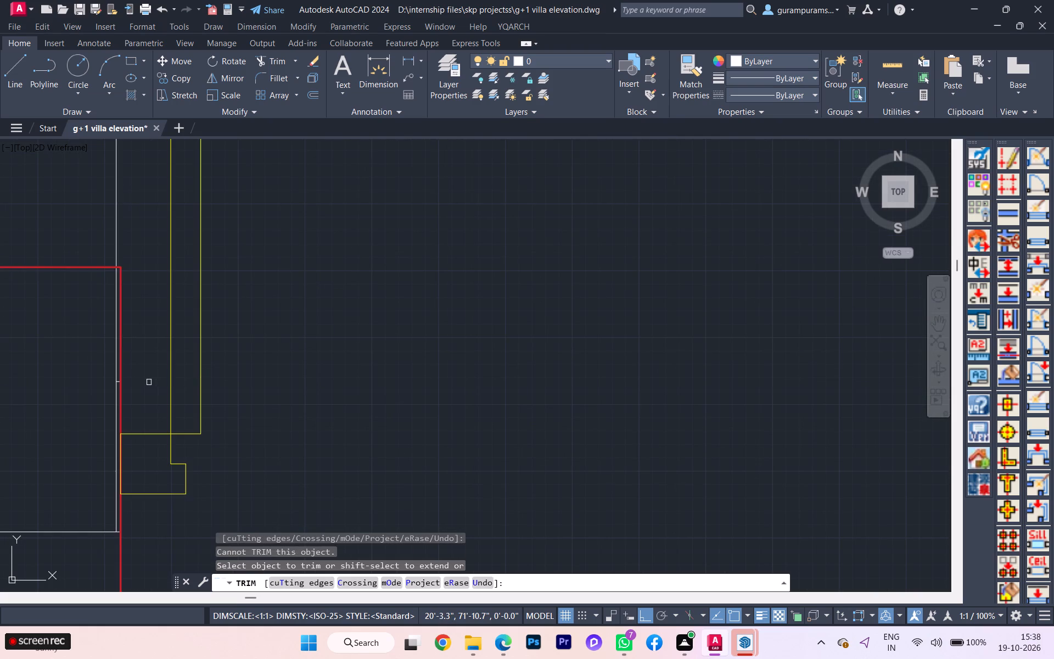
scroll(145, 382, "up", 1)
scroll(144, 382, "down", 1)
scroll(144, 382, "up", 2)
scroll(87, 389, "up", 4)
left_click(60, 358)
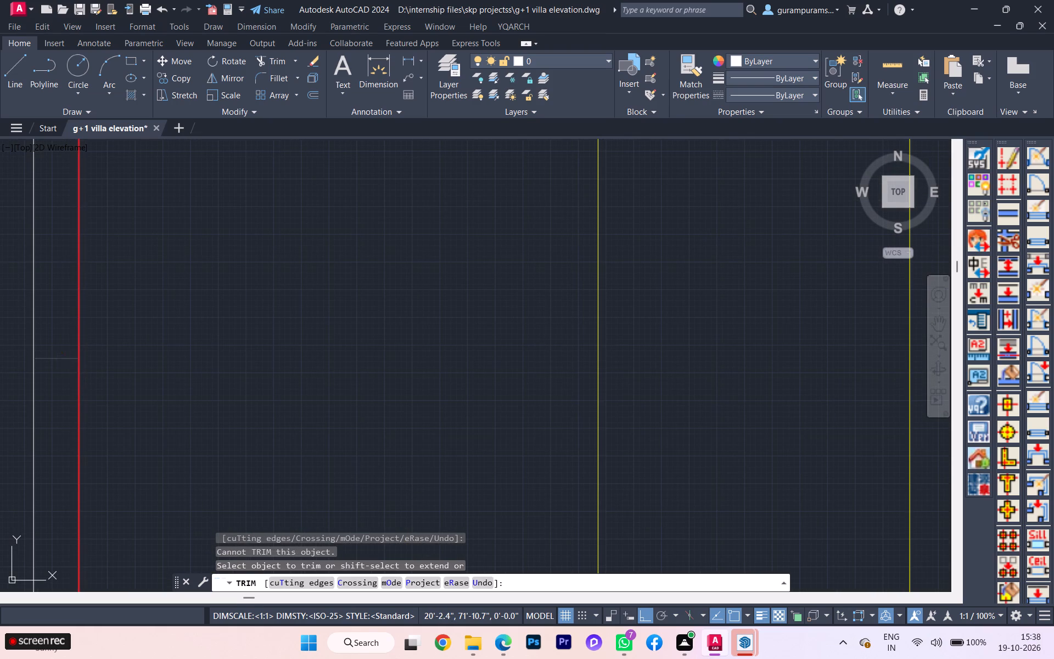
scroll(147, 352, "down", 8)
scroll(195, 361, "down", 2)
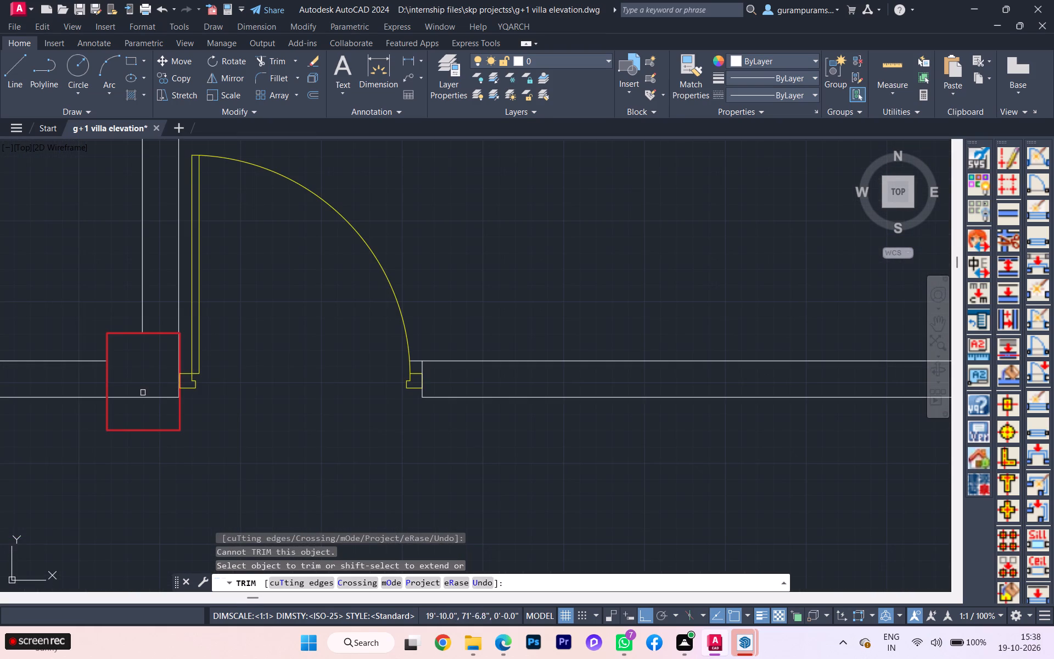
left_click(138, 398)
scroll(173, 359, "up", 5)
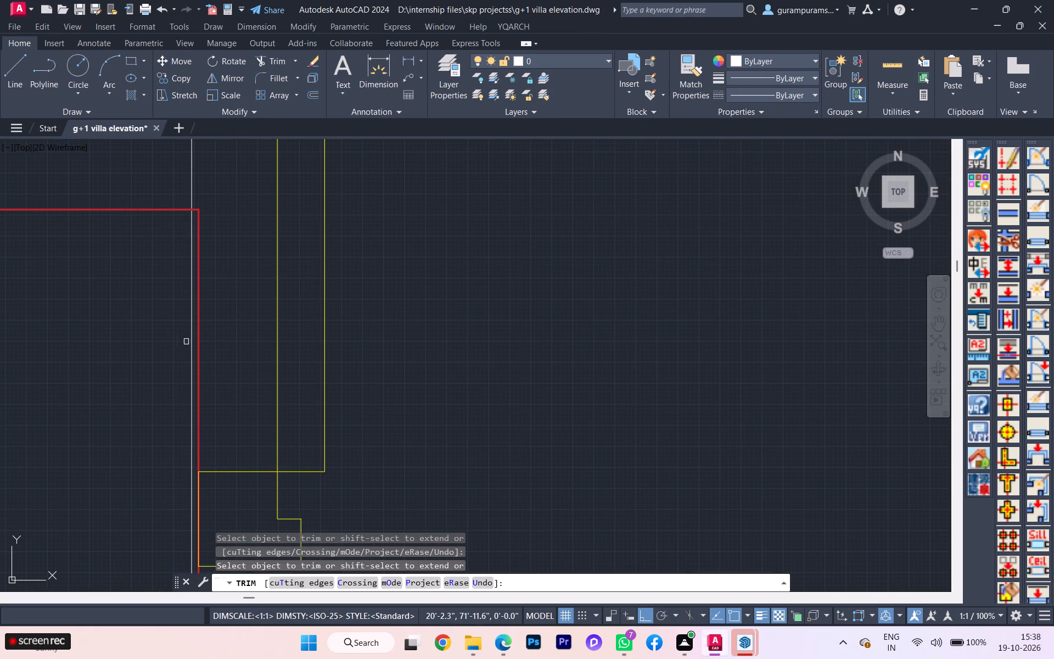
left_click(191, 347)
scroll(269, 347, "down", 7)
scroll(301, 347, "up", 2)
scroll(307, 347, "down", 3)
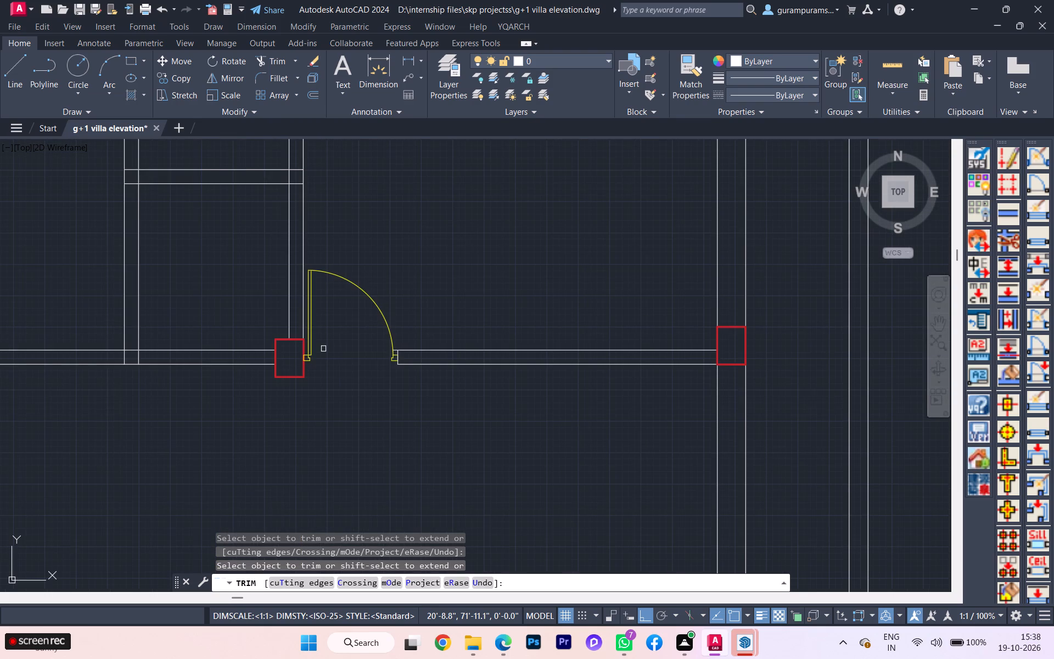
scroll(321, 357, "down", 1)
scroll(196, 382, "down", 2)
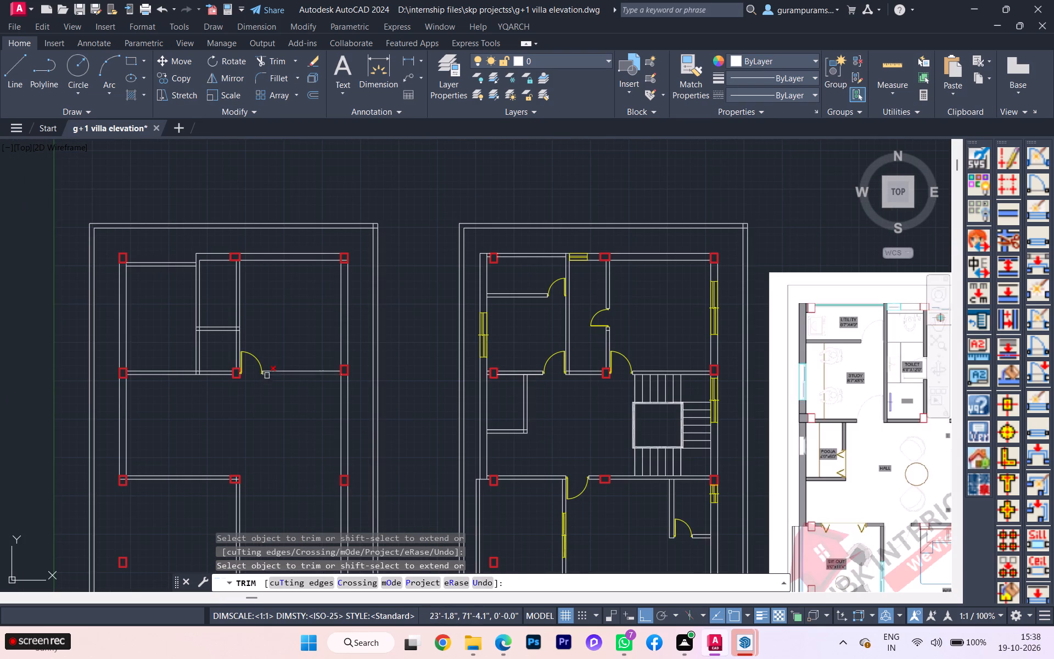
key("space")
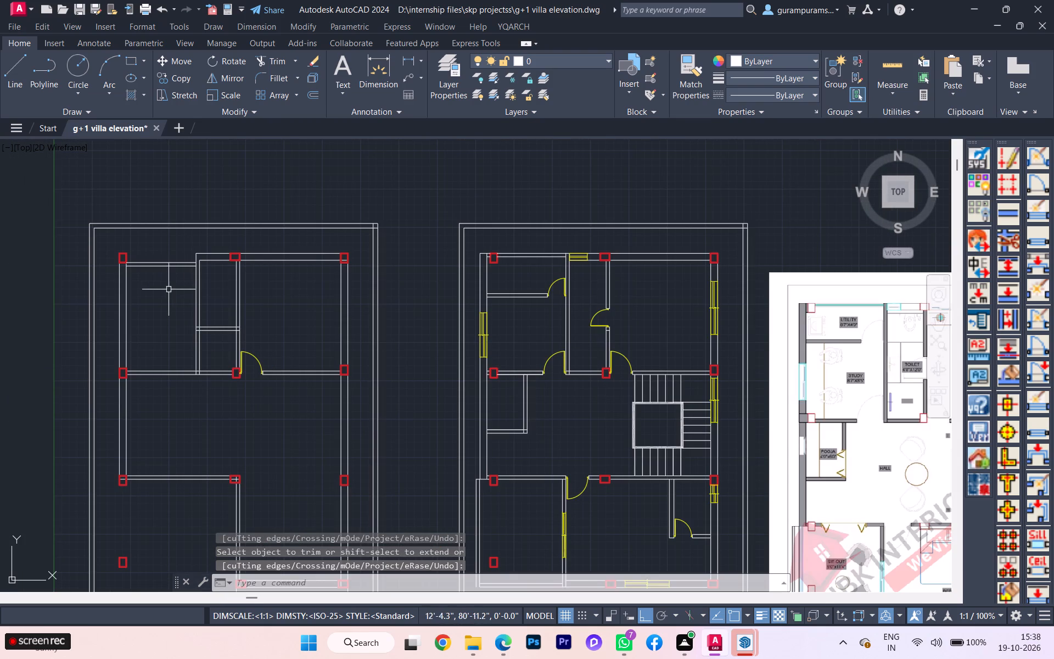
key("space")
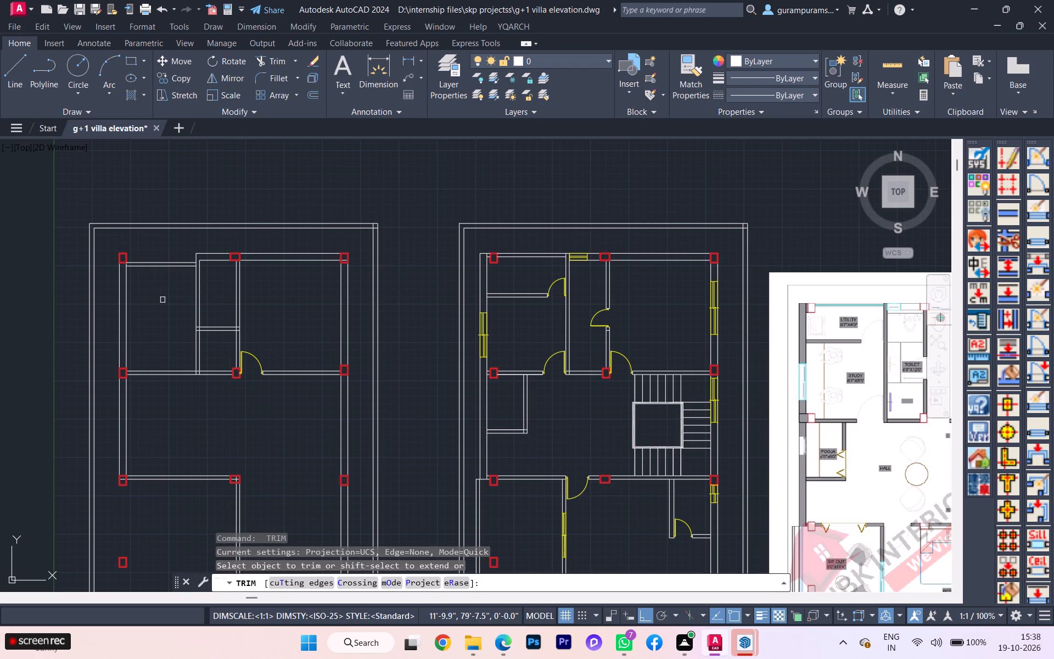
key("Escape")
Insert a 2'6 door in the northwest room's north wall, hinged on its east side and swinging south into the room.
key("a")
key("d")
key("2")
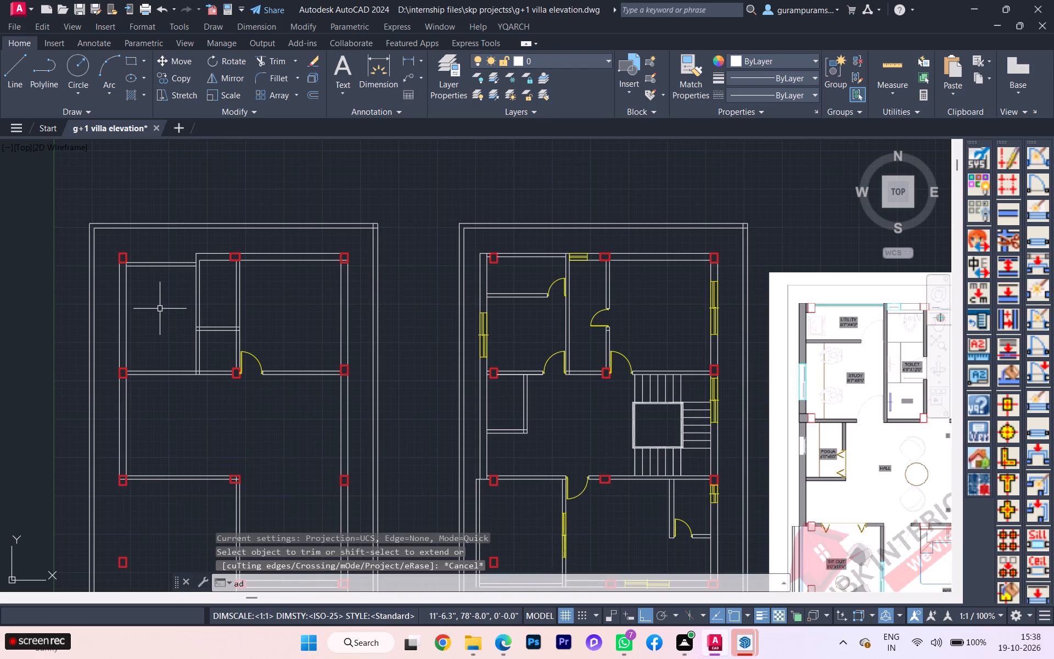
key("Return")
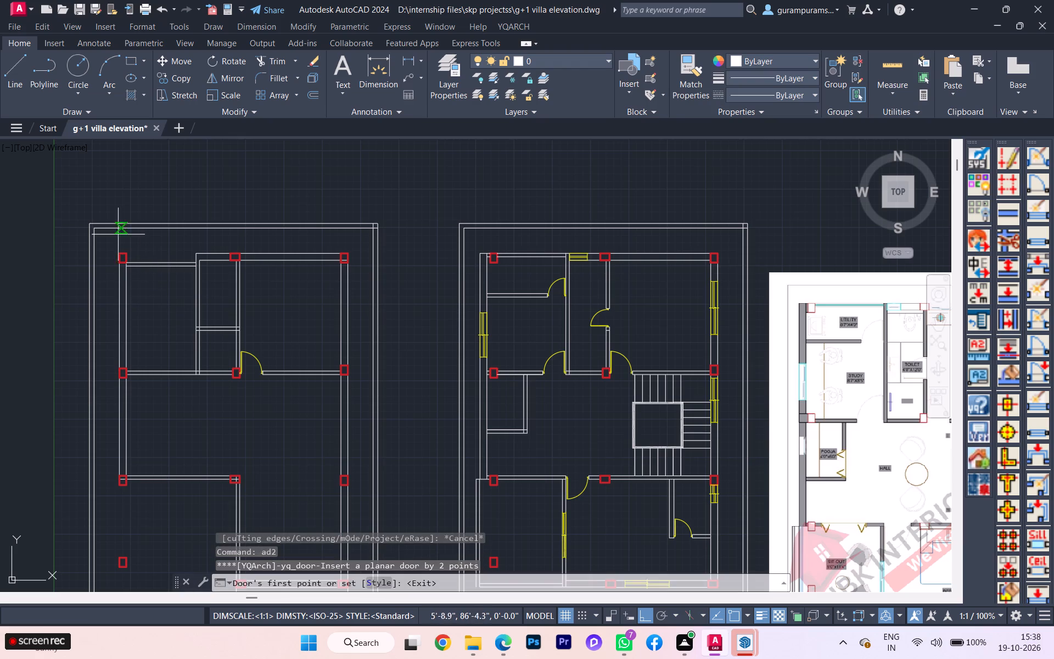
scroll(156, 267, "up", 2)
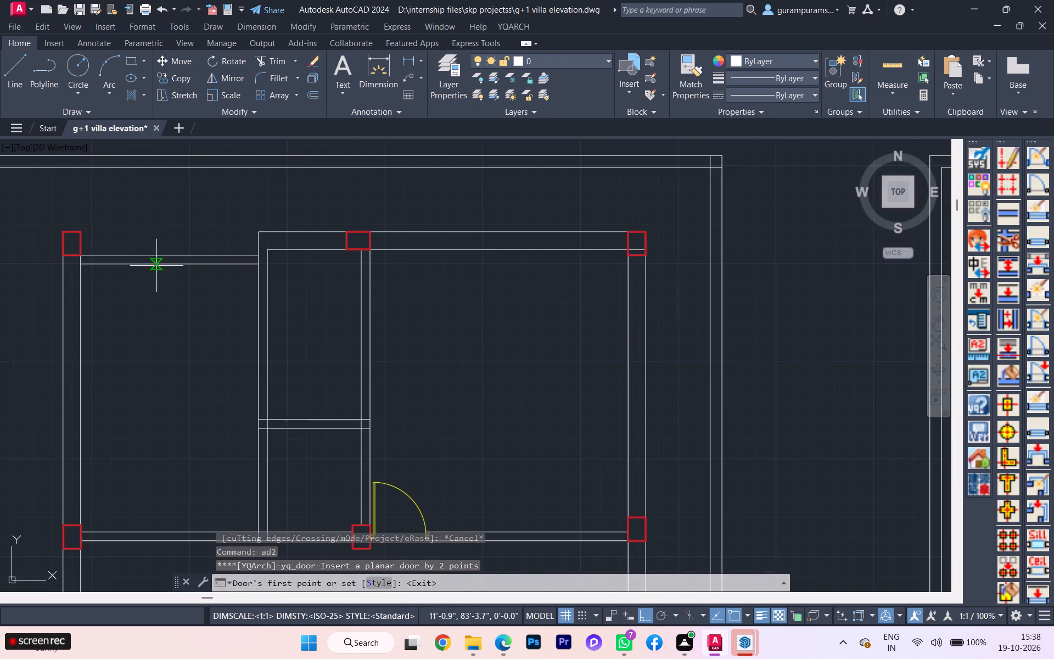
scroll(158, 265, "up", 3)
left_click(158, 258)
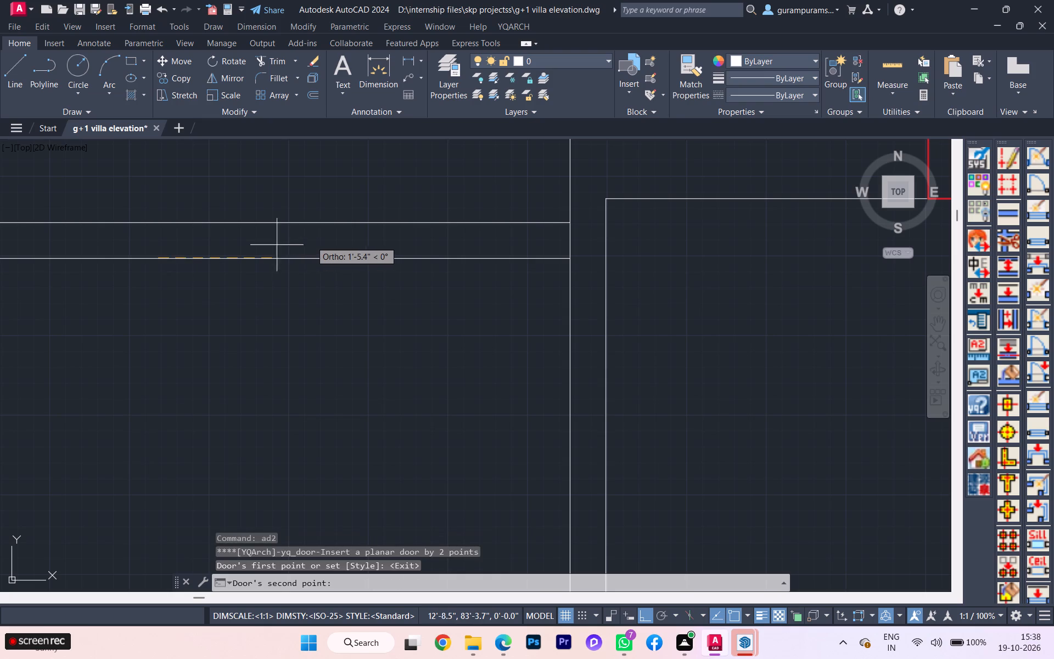
type("2'6")
key("Return")
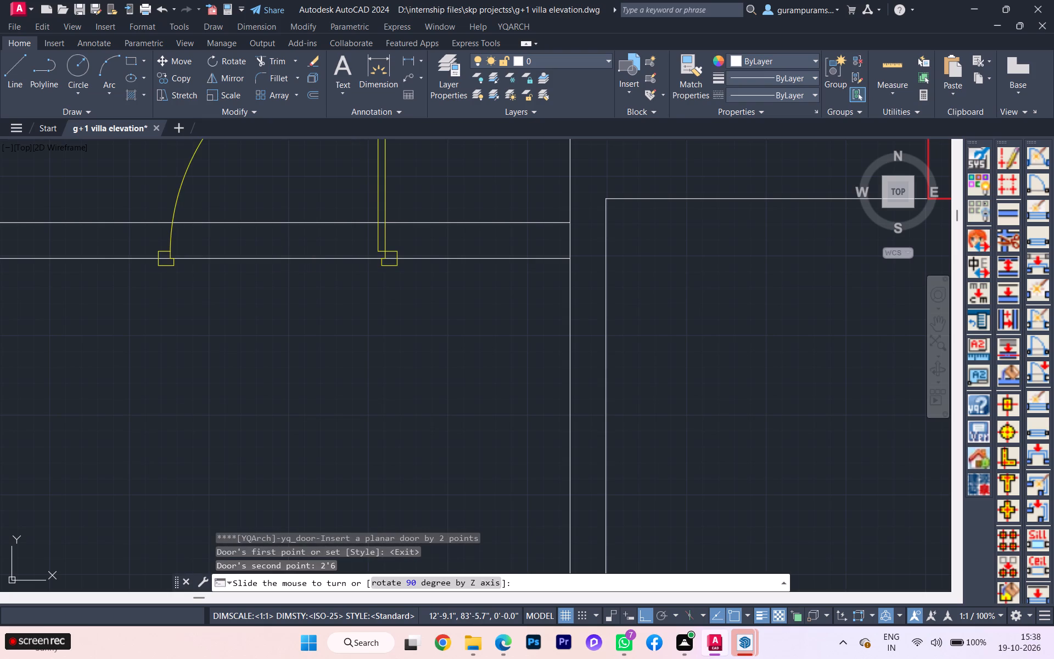
scroll(288, 374, "down", 2)
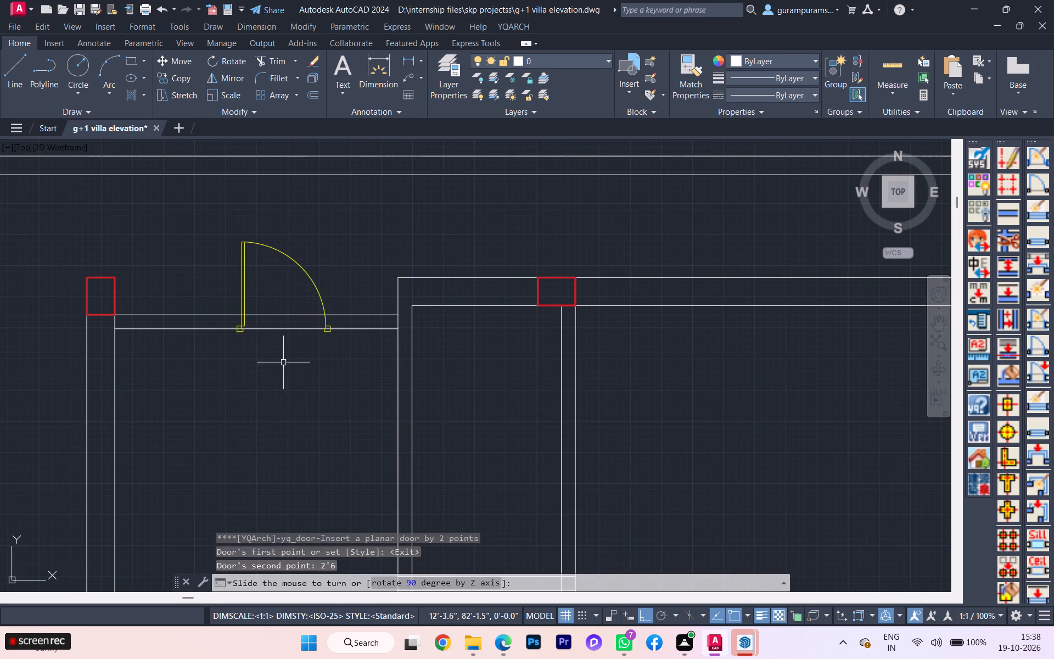
left_click(301, 247)
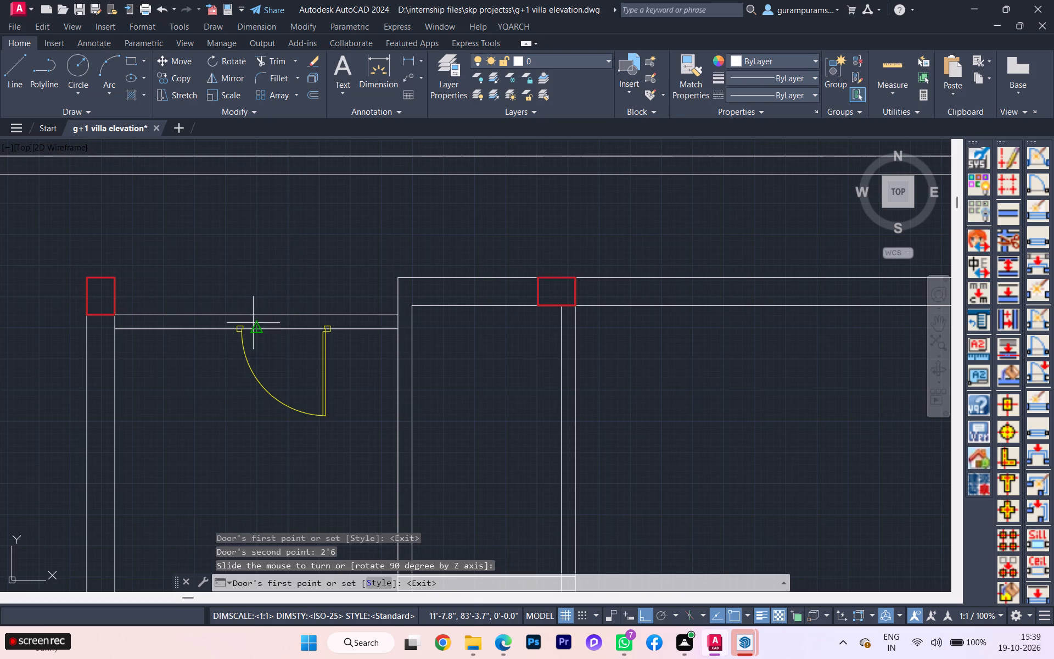
key("Escape")
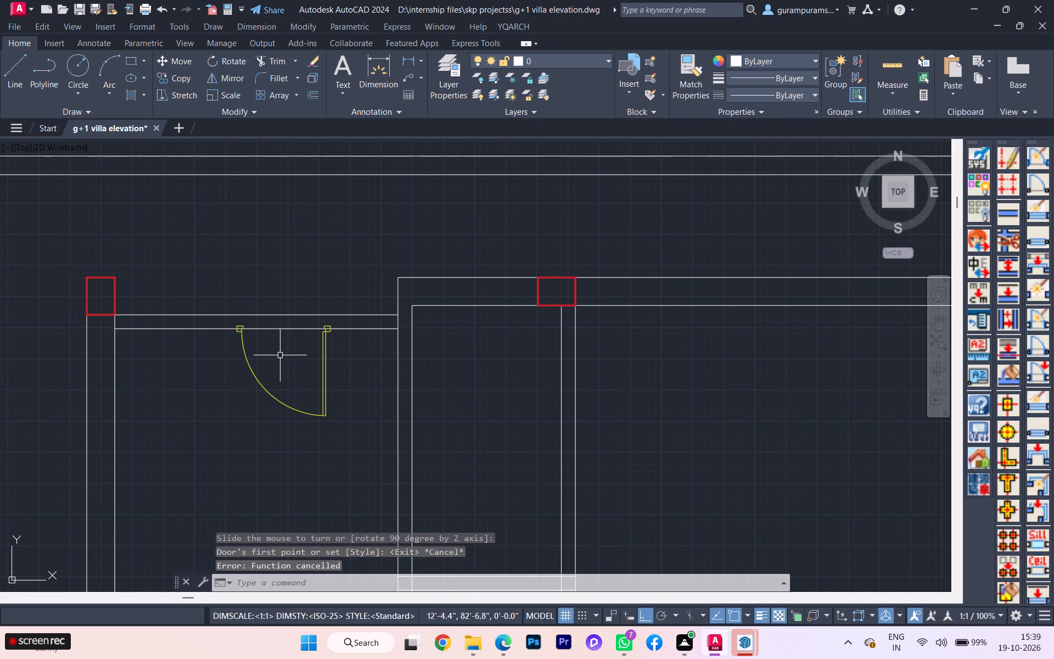
Draw a line across the full wall thickness at the outer edge of each frame of the northwest room's new door.
key("l")
key("Return")
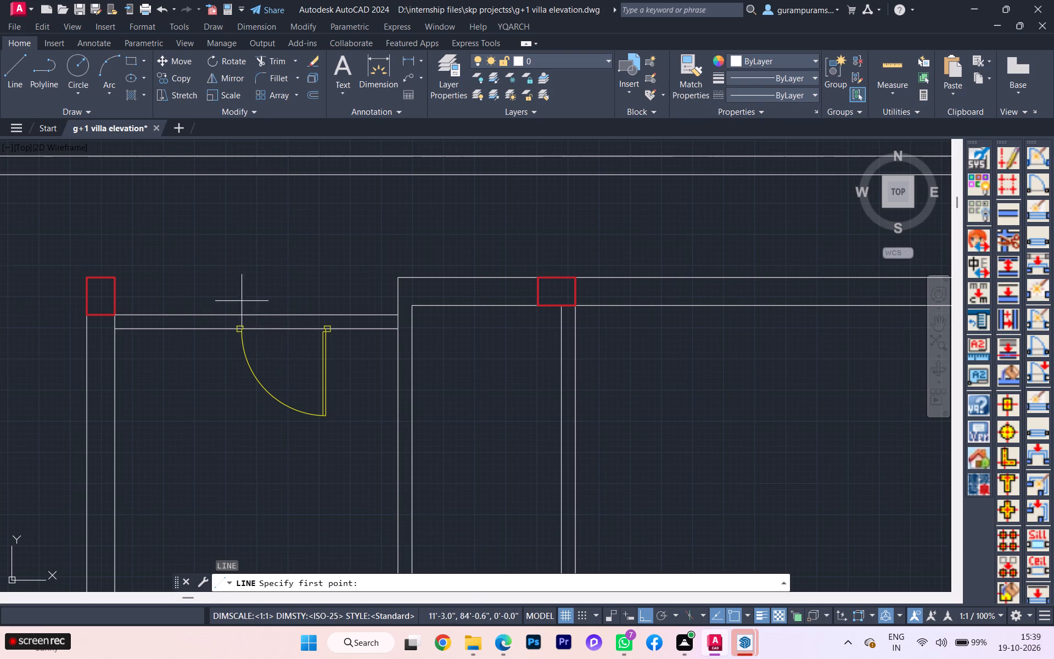
scroll(241, 302, "up", 4)
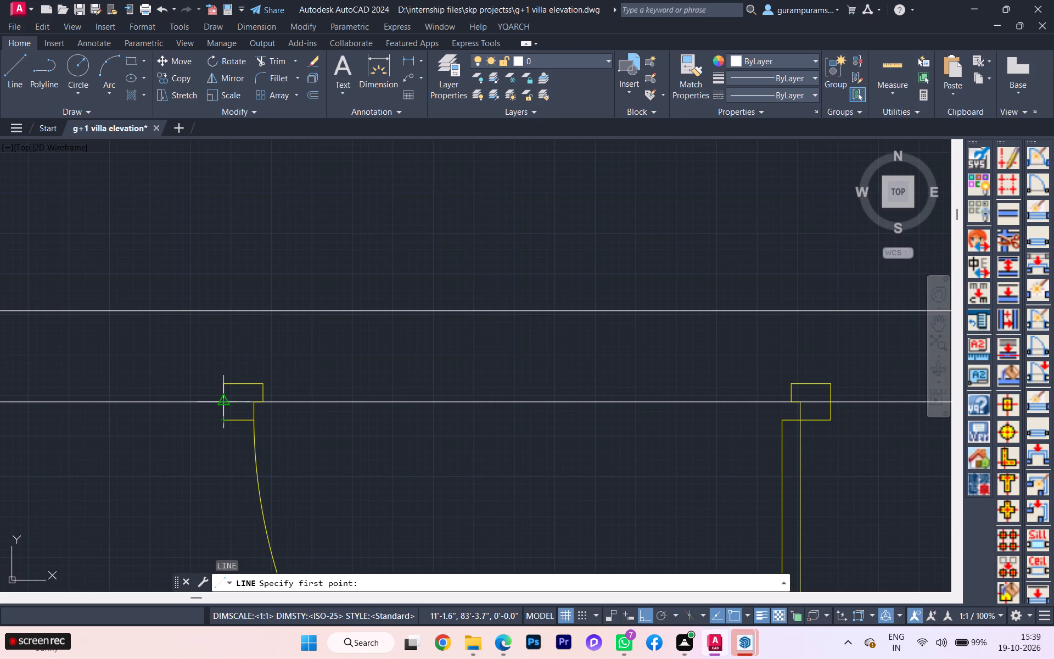
left_click(226, 403)
left_click(228, 310)
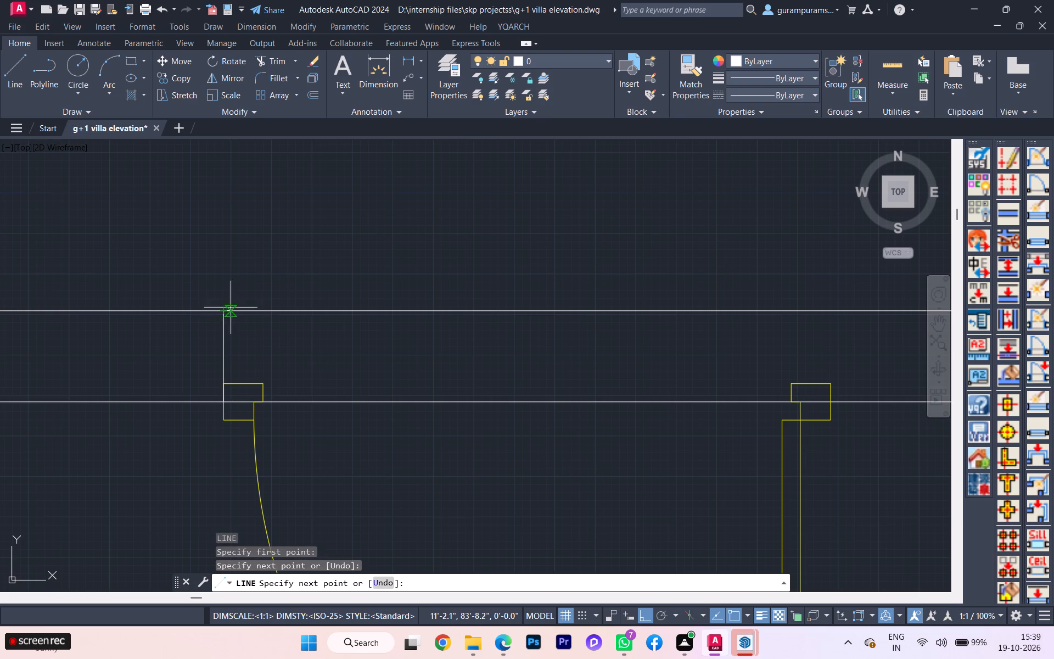
key("Escape")
key("l")
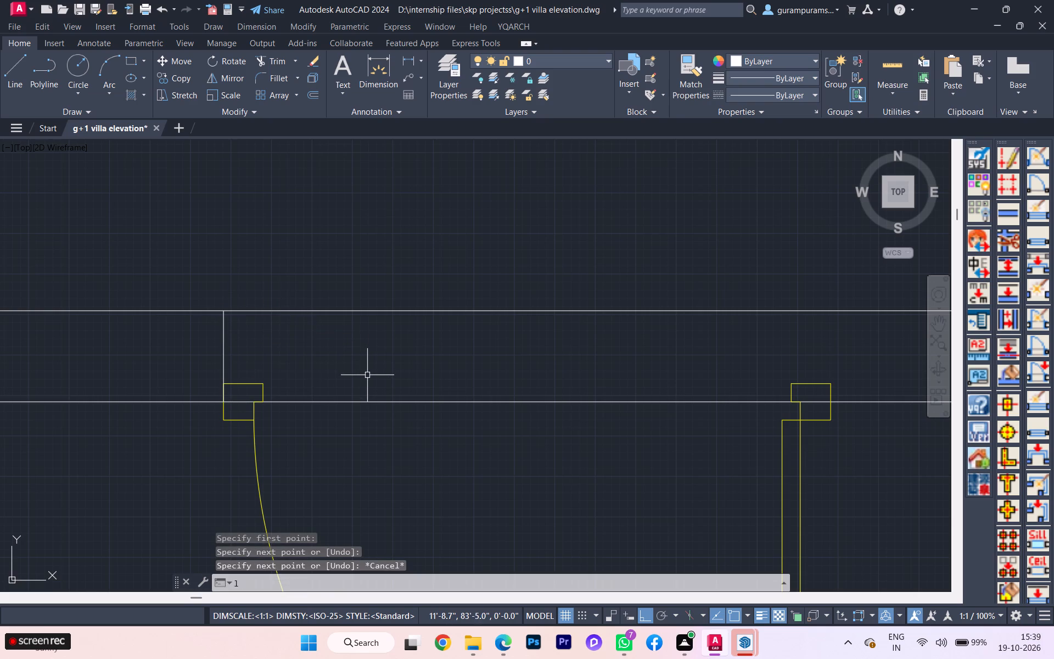
key("Return")
scroll(725, 401, "down", 4)
scroll(768, 407, "up", 5)
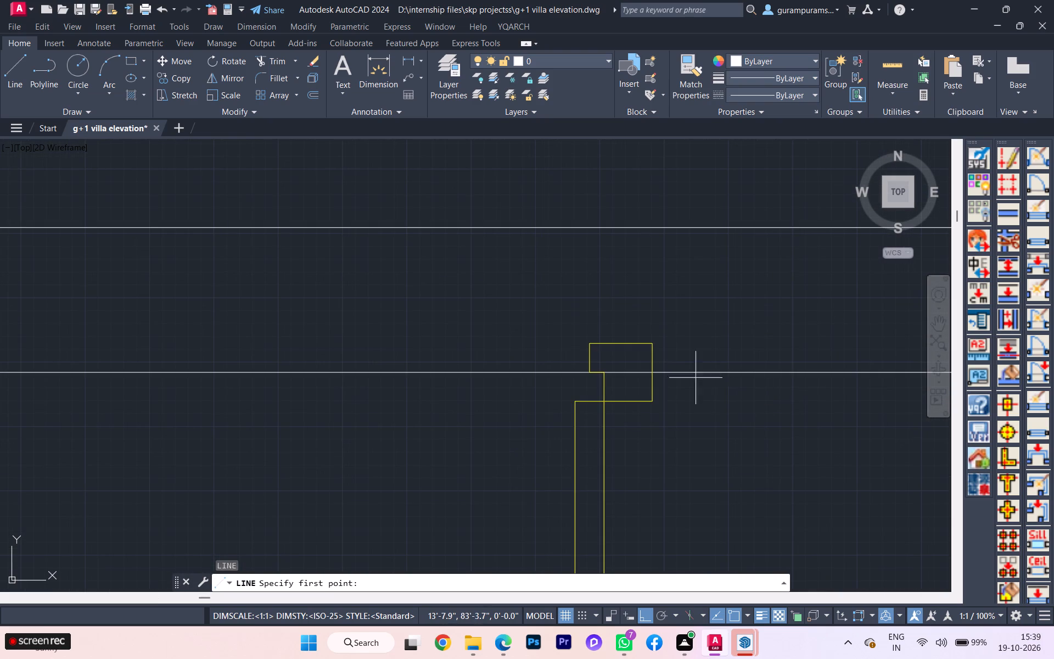
left_click(659, 376)
left_click(651, 227)
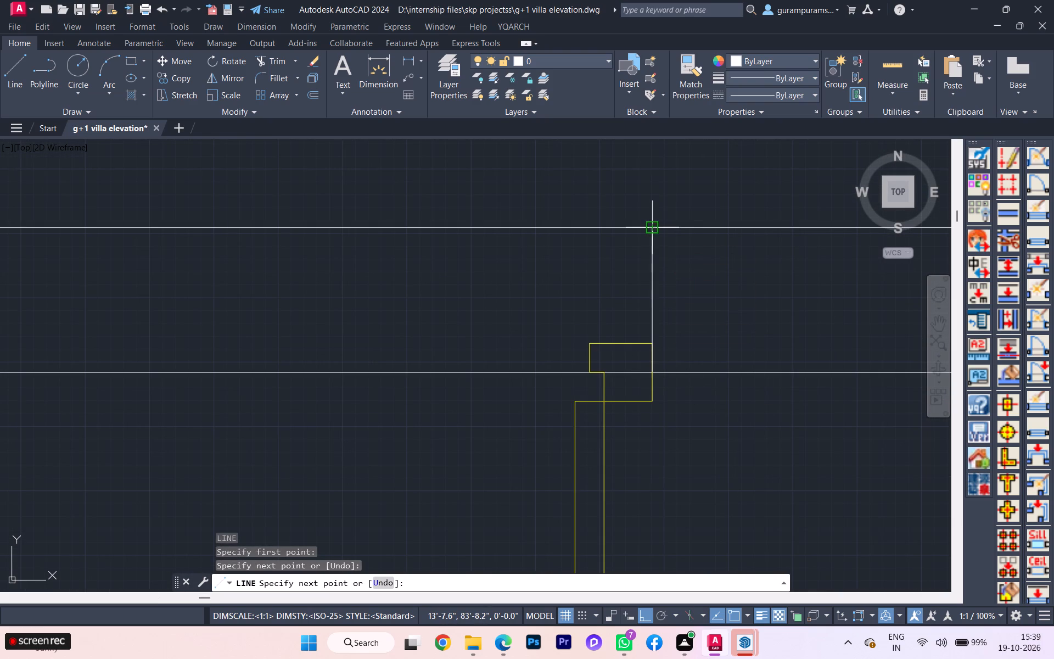
key("Escape")
Move the northwest room's north door from the wall's inner face to the midpoint of the jamb line, centring its frames in the wall thickness.
scroll(656, 302, "down", 5)
left_click(656, 384)
left_click(612, 371)
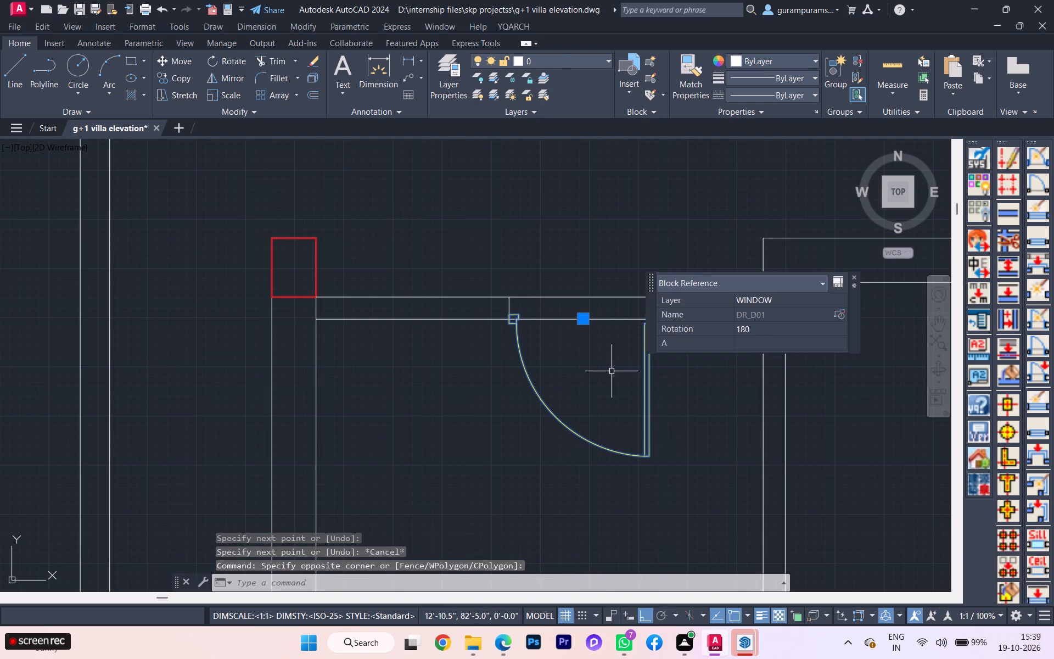
key("m")
key("Return")
scroll(638, 333, "up", 1)
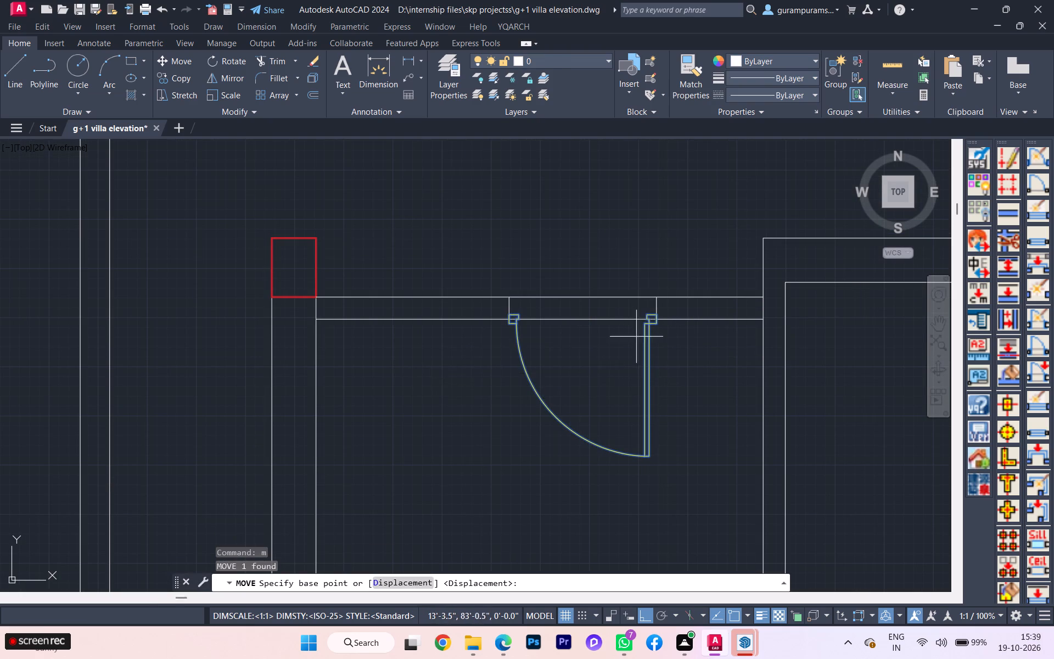
scroll(638, 332, "up", 2)
scroll(729, 283, "up", 1)
left_click(697, 282)
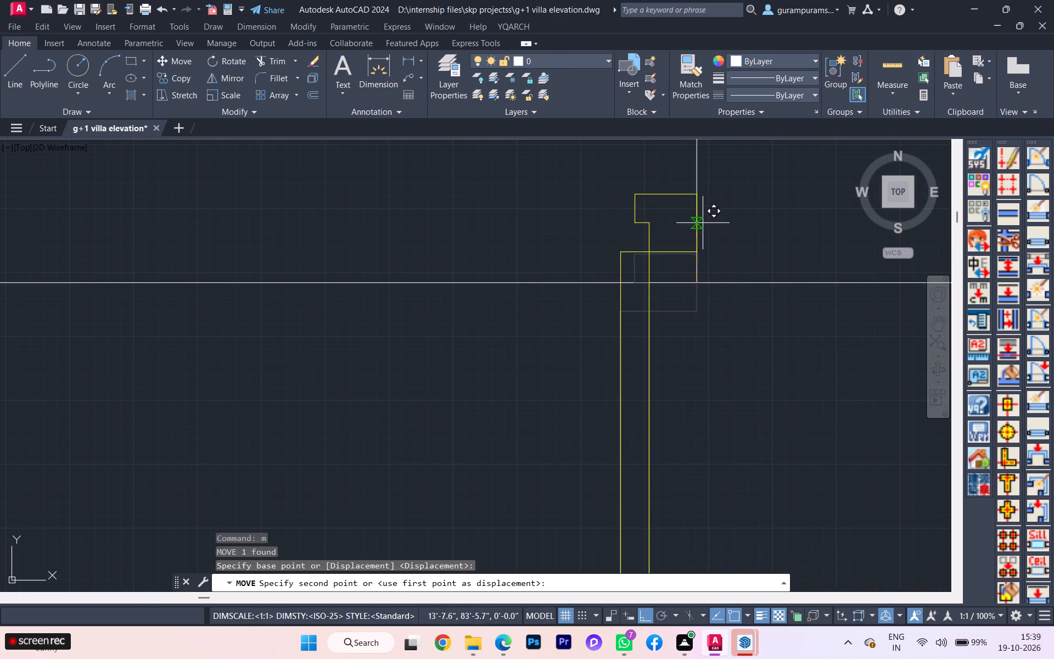
scroll(704, 211, "down", 3)
left_click(704, 208)
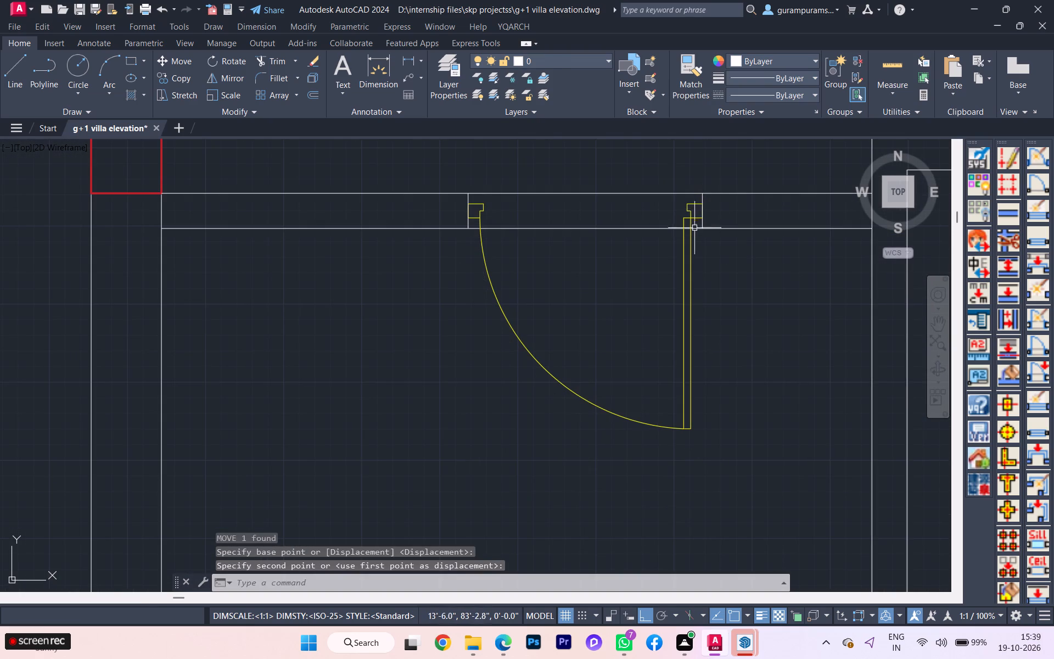
key("Escape")
Trim the north wall's outer and inner lines between the two jamb lines of the northwest room's door.
scroll(568, 306, "down", 2)
key("t")
key("r")
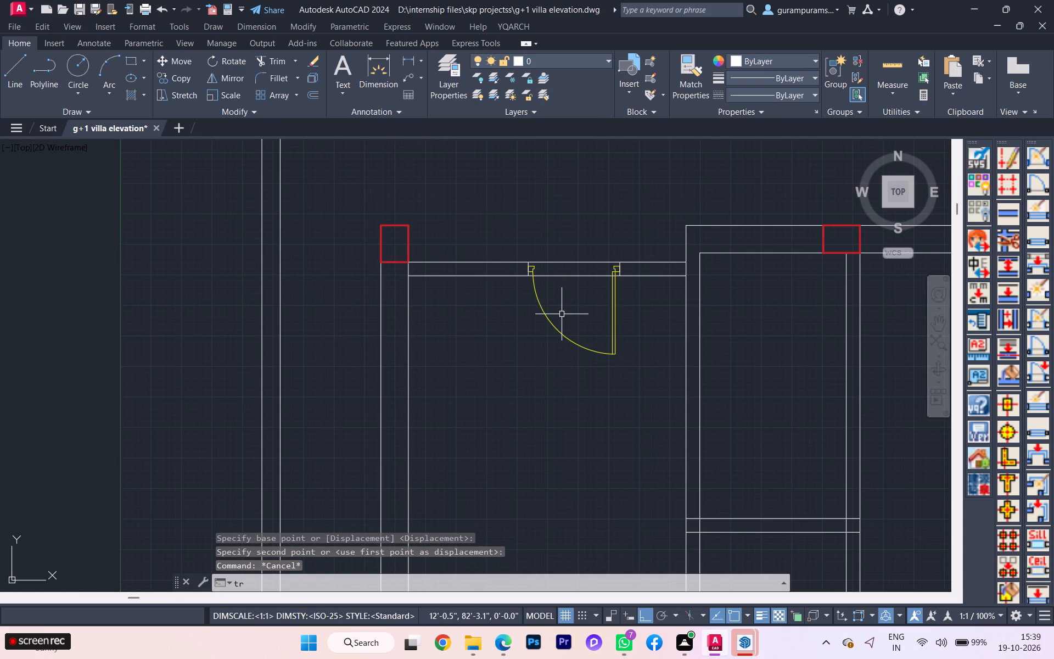
key("Return")
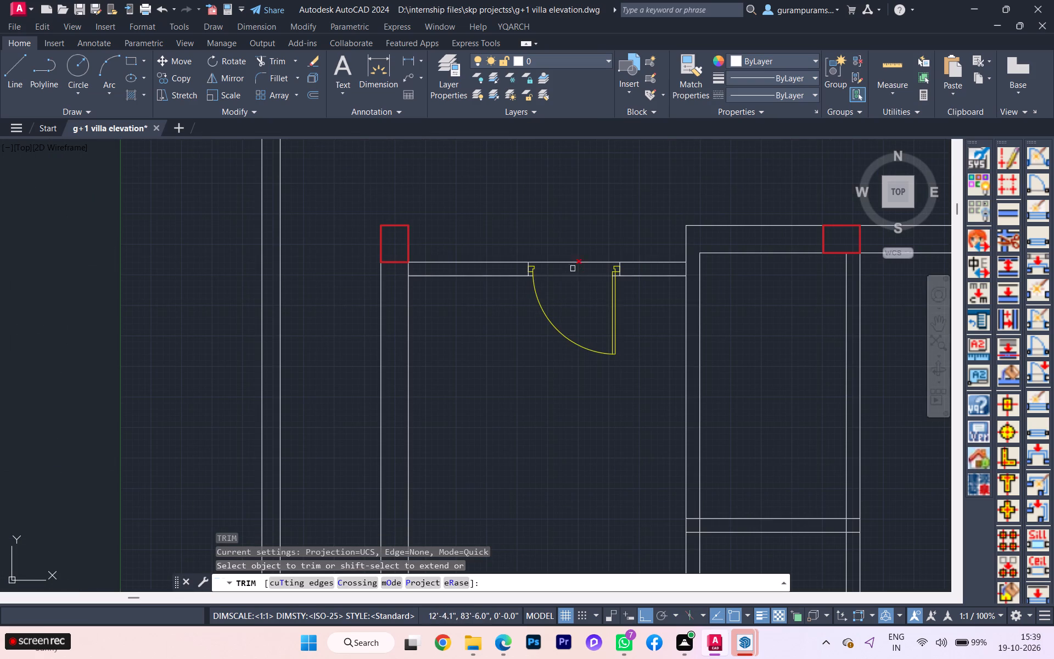
left_click(574, 262)
left_click(562, 278)
Trim the leftover inner wall line segments beside the northwest room door's east and west frames.
scroll(608, 272, "down", 2)
scroll(608, 272, "up", 3)
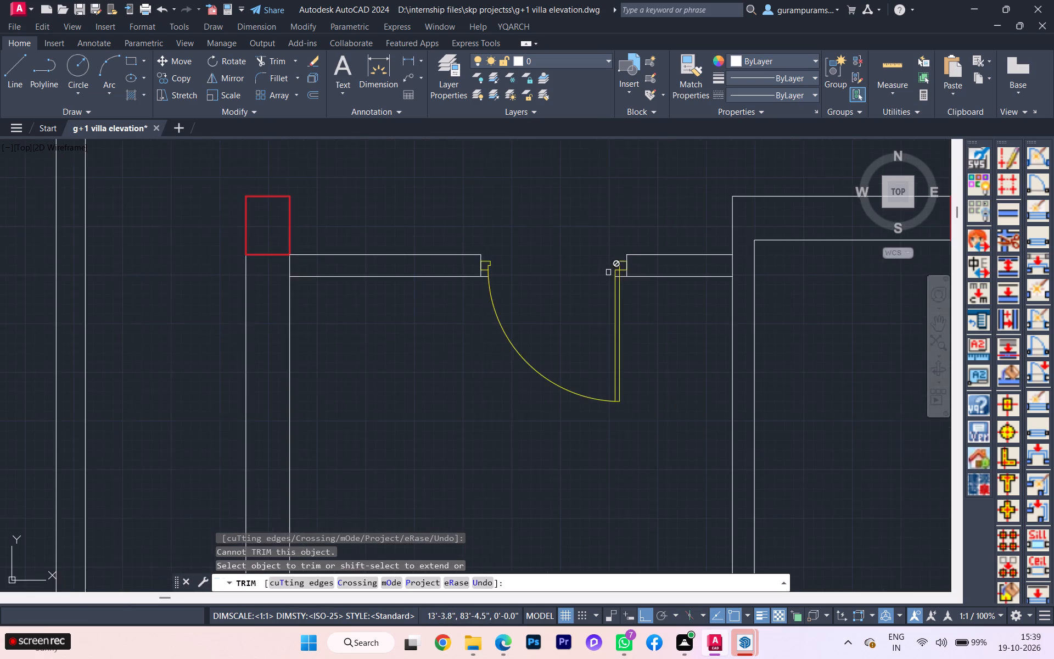
scroll(609, 272, "down", 1)
scroll(609, 272, "up", 5)
left_click(612, 276)
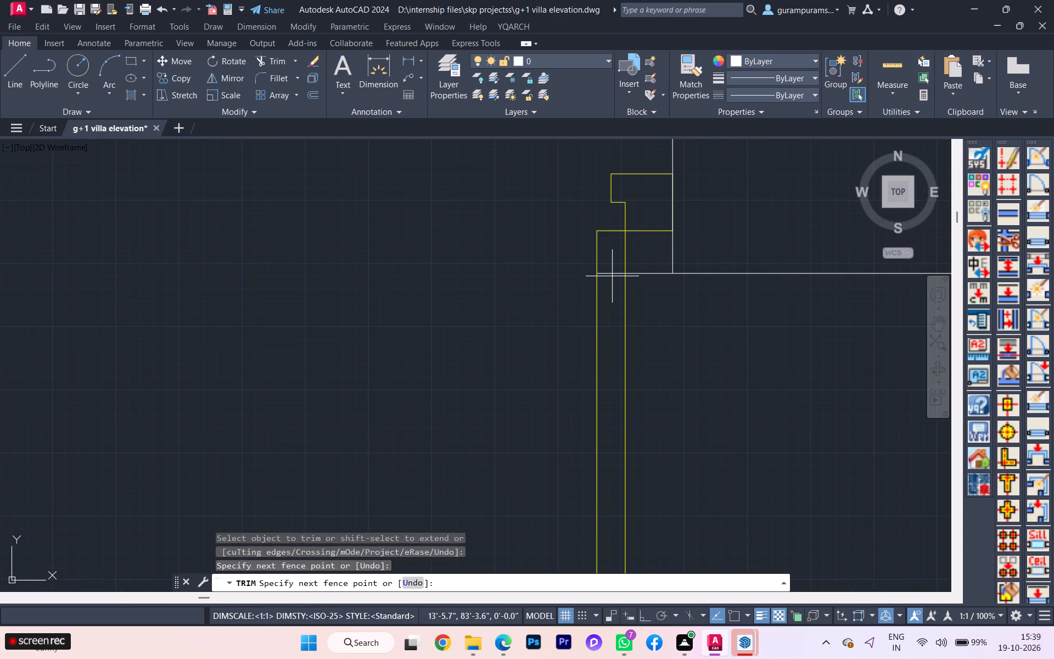
left_click(610, 266)
left_click(640, 271)
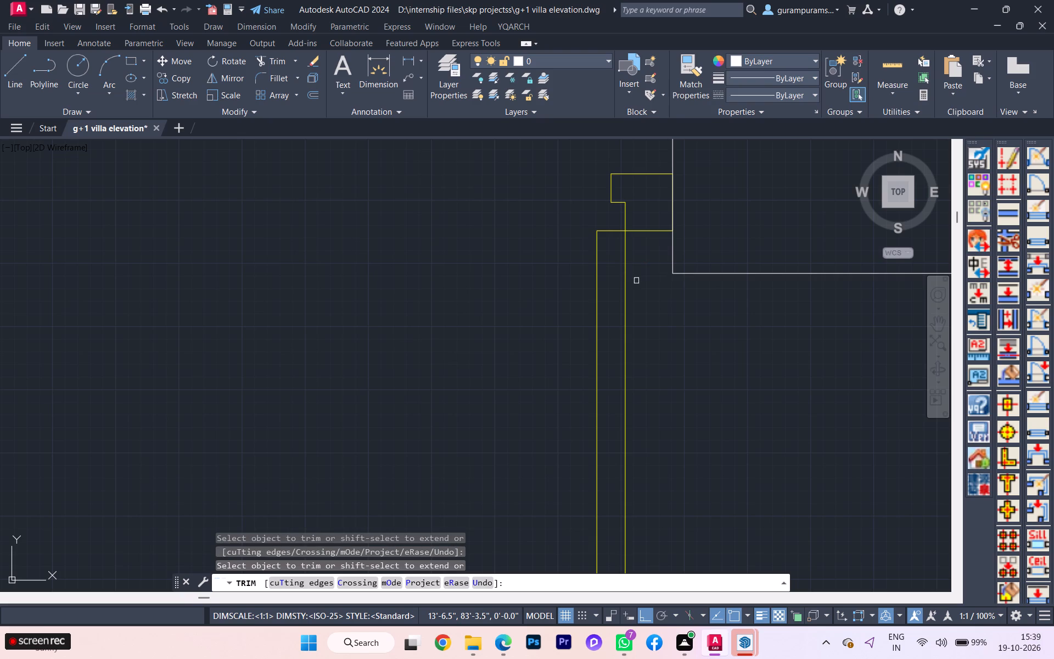
scroll(636, 281, "down", 2)
scroll(636, 281, "up", 1)
scroll(636, 281, "down", 1)
scroll(282, 271, "up", 2)
left_click(290, 281)
left_click(300, 319)
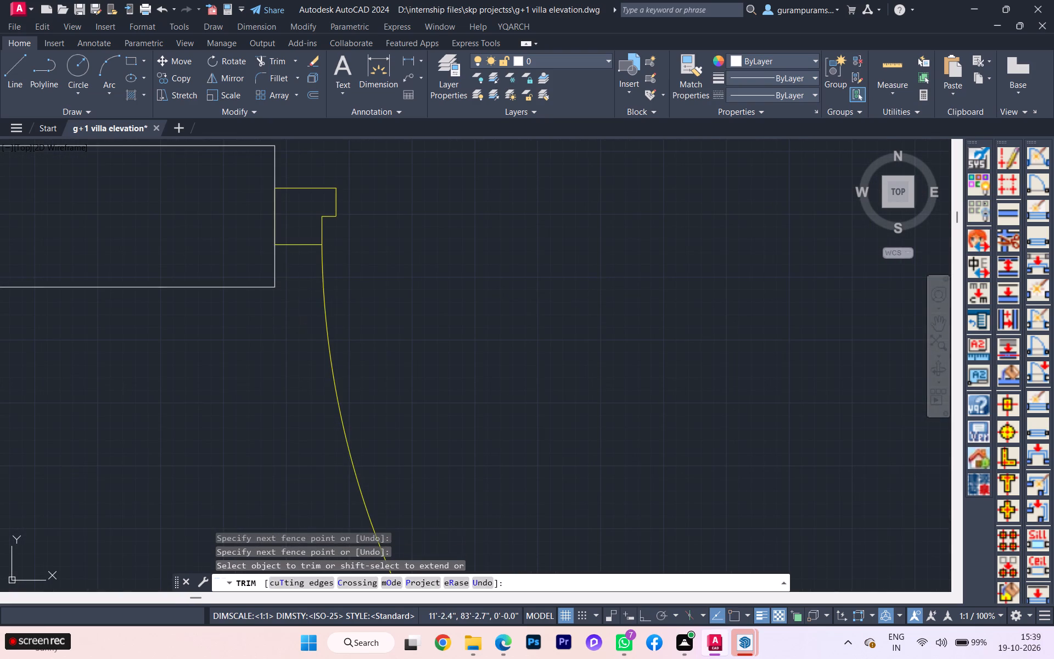
scroll(302, 323, "down", 2)
key("Escape")
scroll(378, 300, "down", 4)
scroll(378, 299, "up", 4)
scroll(378, 299, "down", 3)
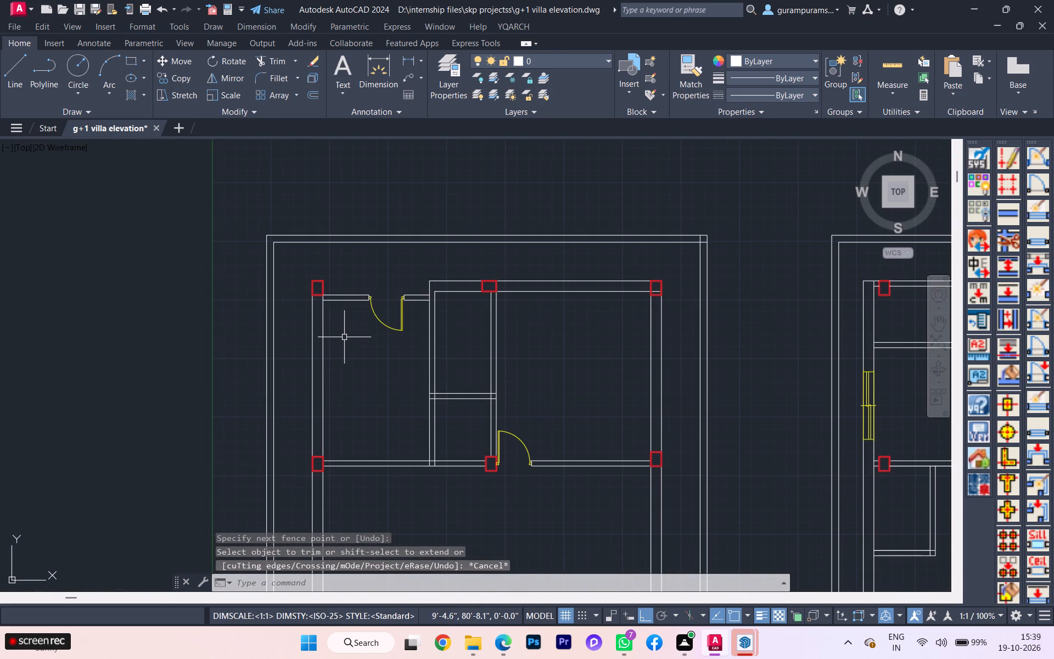
scroll(345, 337, "down", 1)
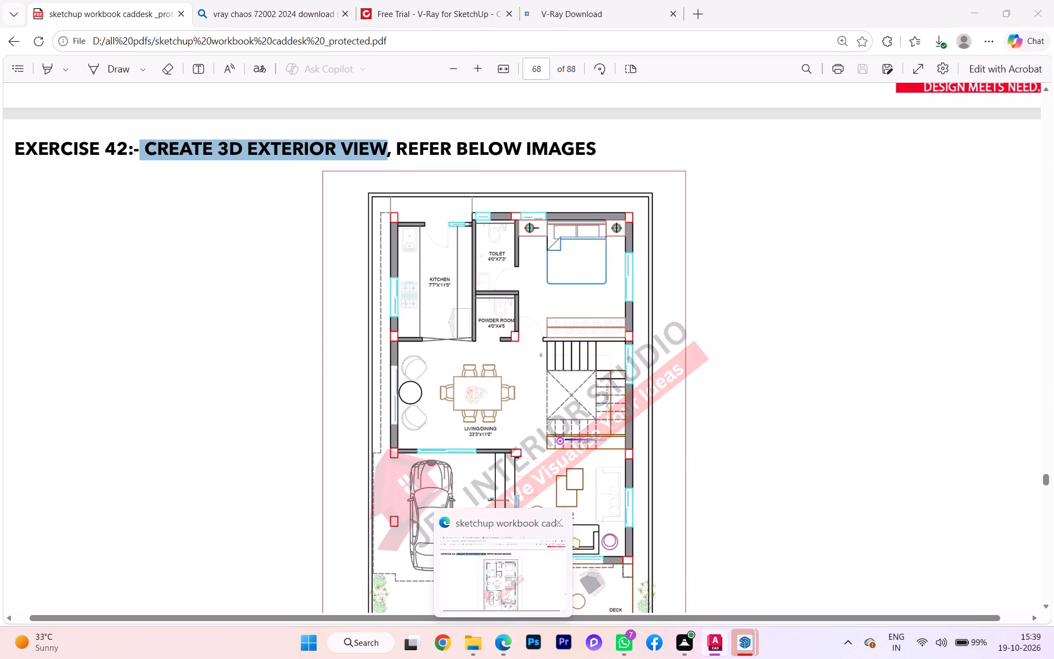
Switch to the workbook PDF in Edge and examine the Exercise 42 ground floor plan.
left_click(501, 634)
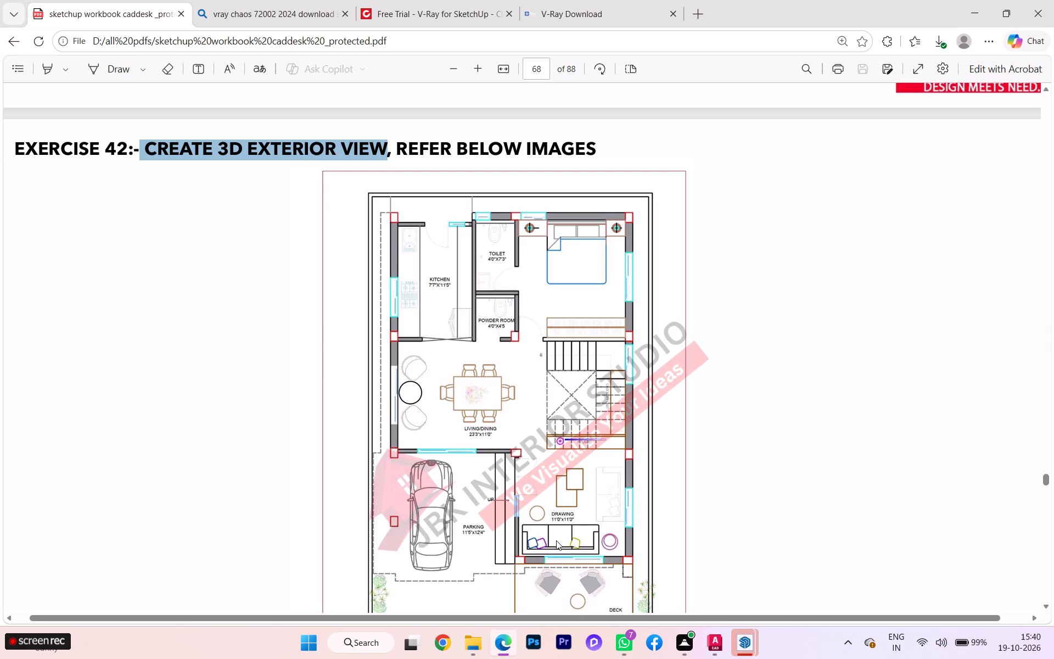
scroll(509, 464, "down", 2)
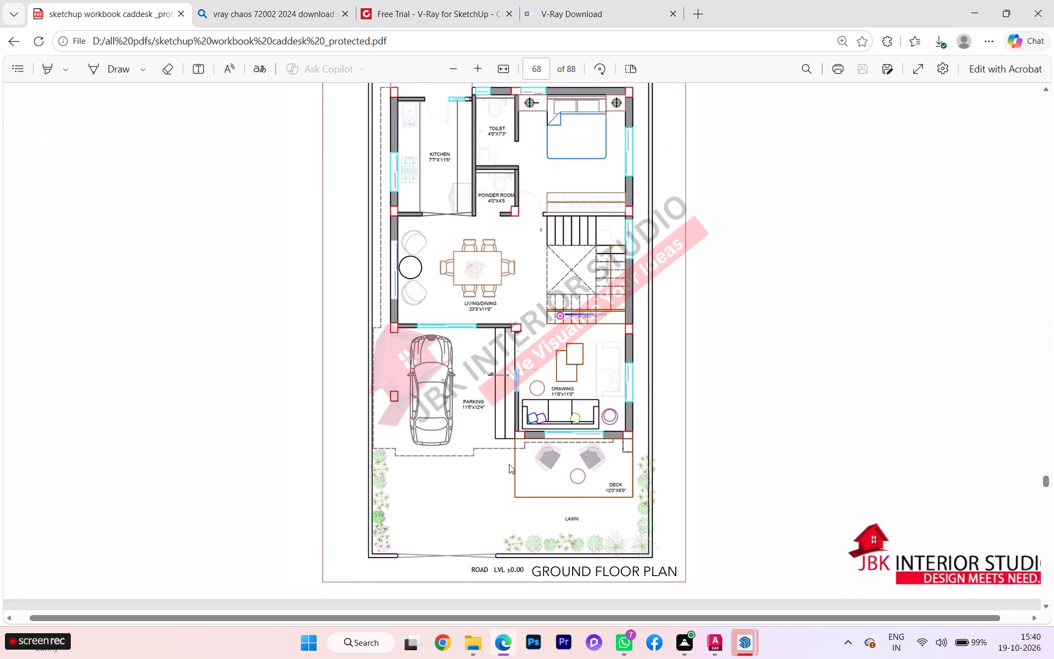
scroll(509, 464, "up", 1)
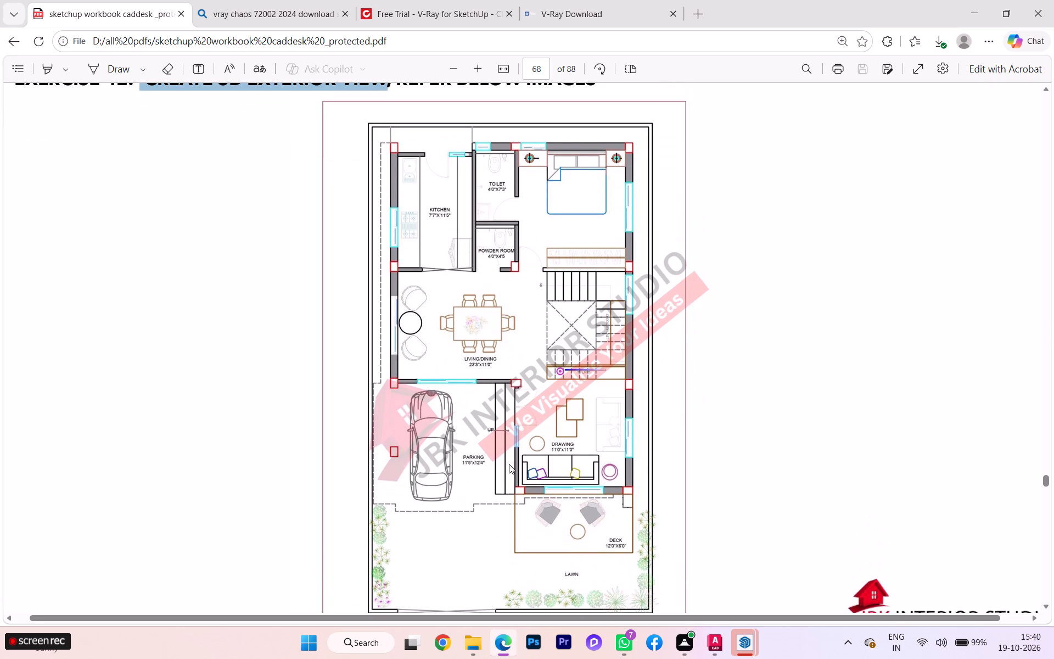
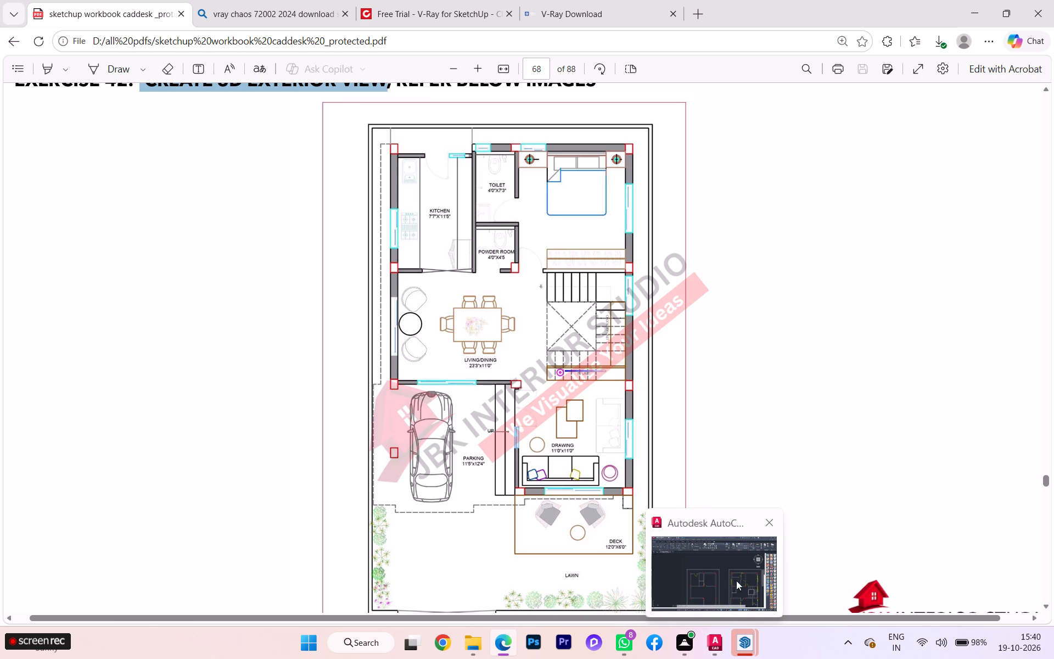
Switch to AutoCAD and copy the first floor plan's west wall window onto the ground floor northwest room's west wall, aligned with the inner face.
left_click(737, 578)
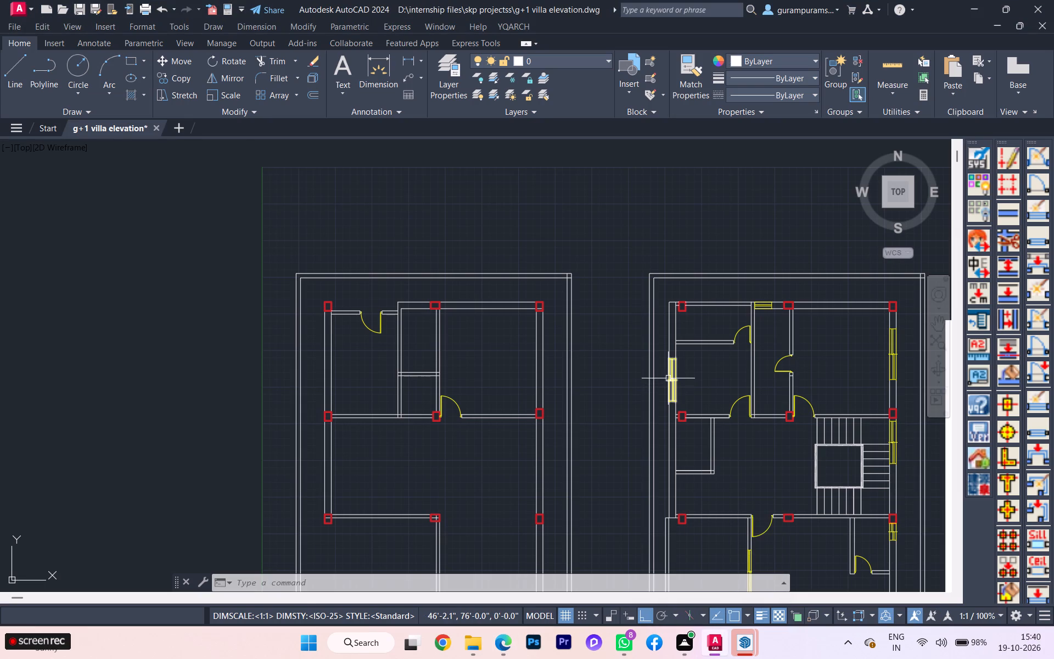
scroll(668, 378, "up", 2)
left_click(674, 375)
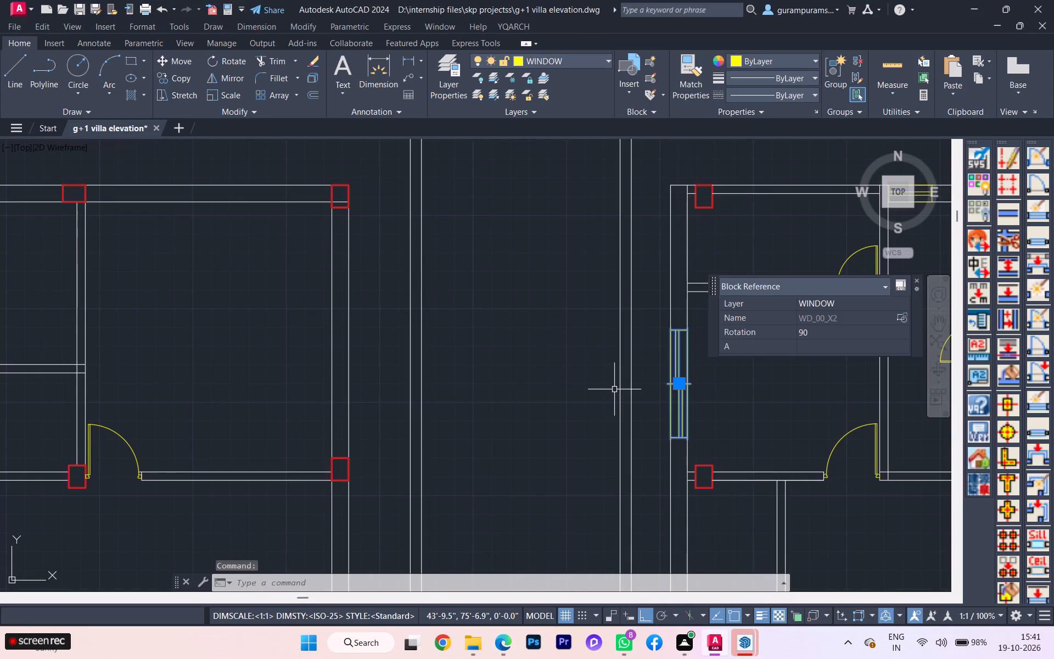
type("co")
key("Return")
scroll(805, 392, "up", 1)
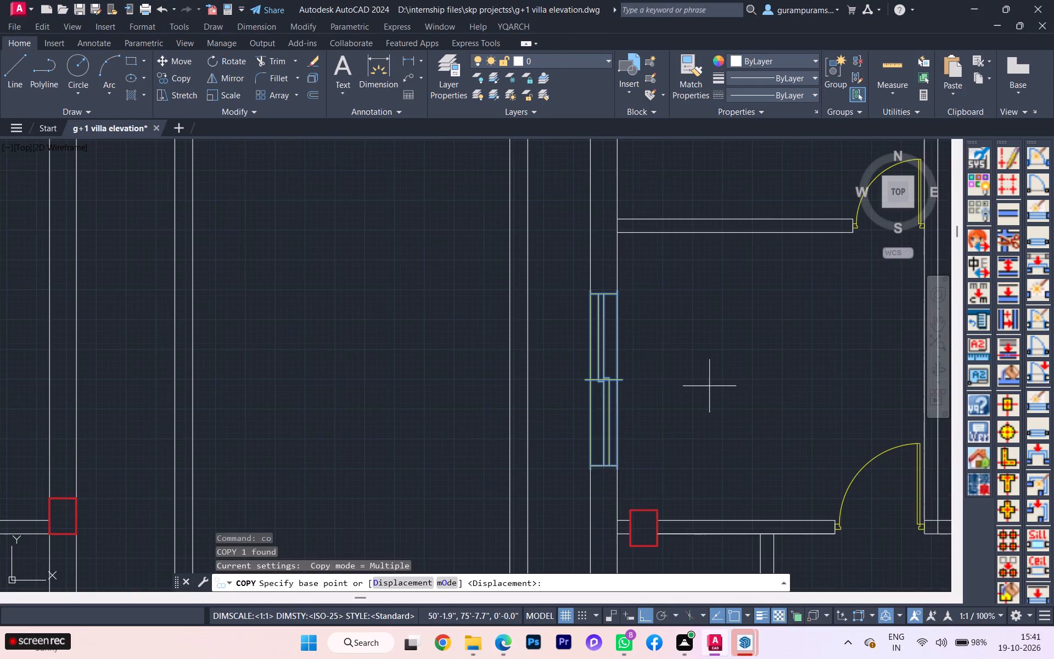
scroll(619, 388, "up", 2)
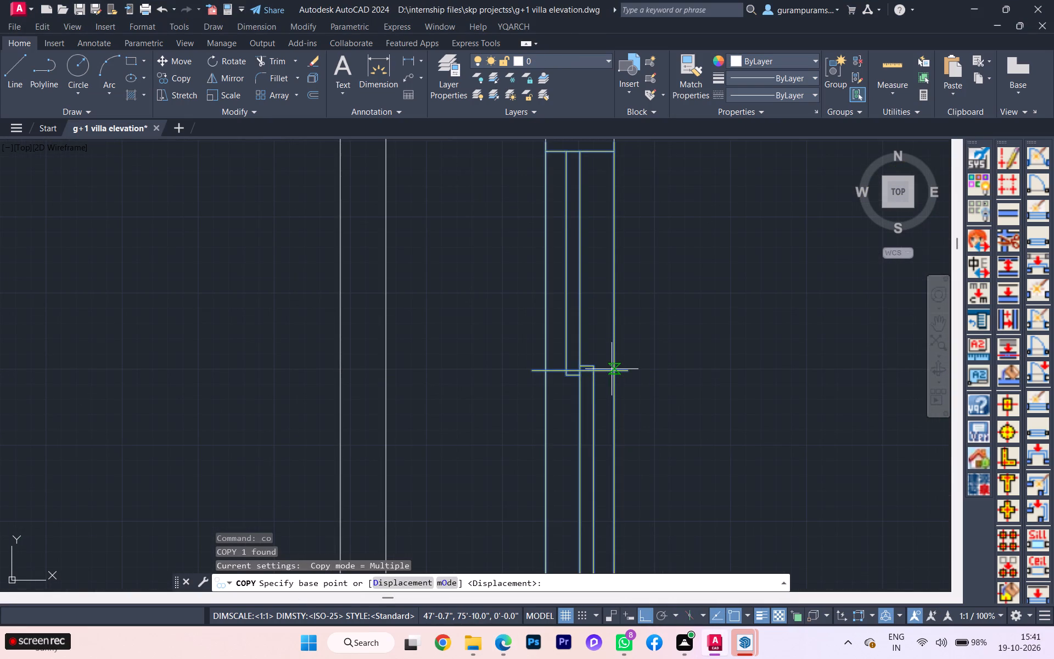
left_click(615, 371)
scroll(627, 367, "down", 7)
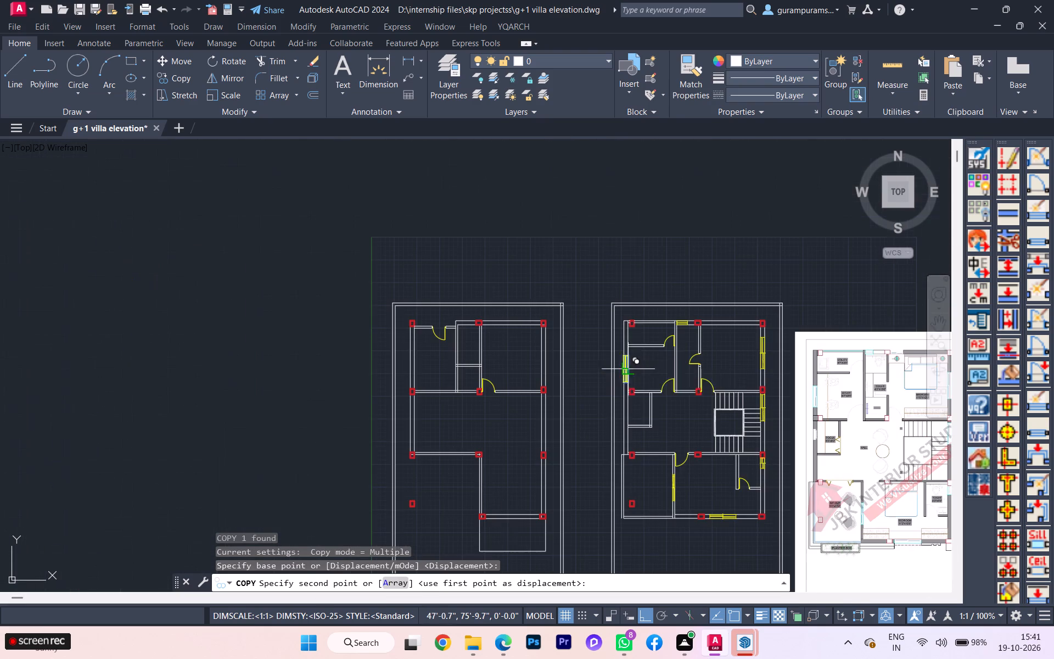
scroll(398, 371, "up", 2)
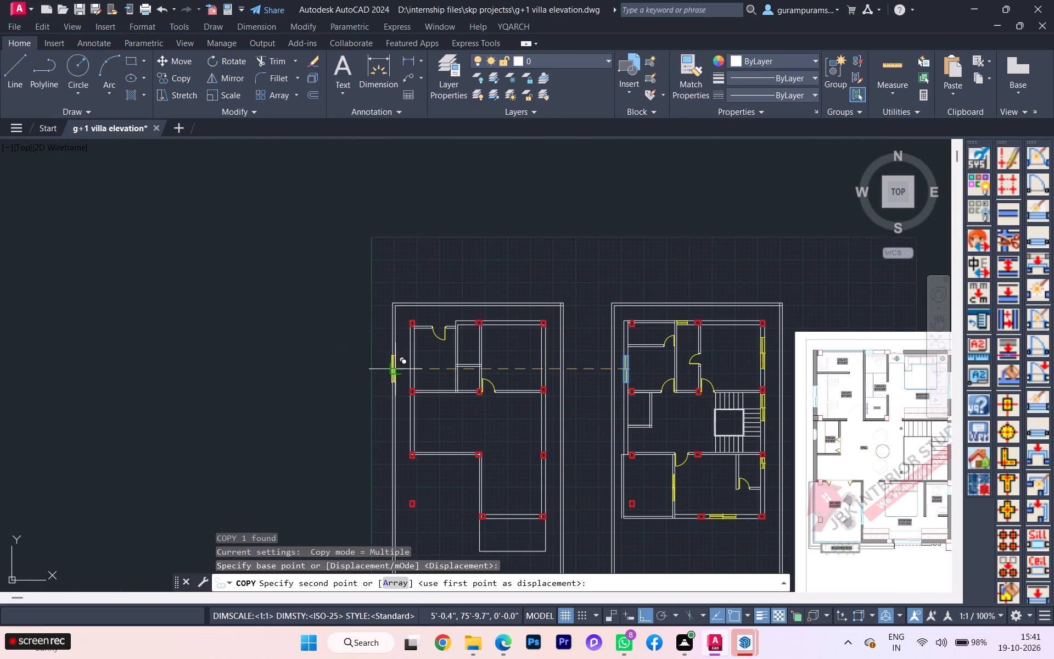
scroll(399, 370, "up", 2)
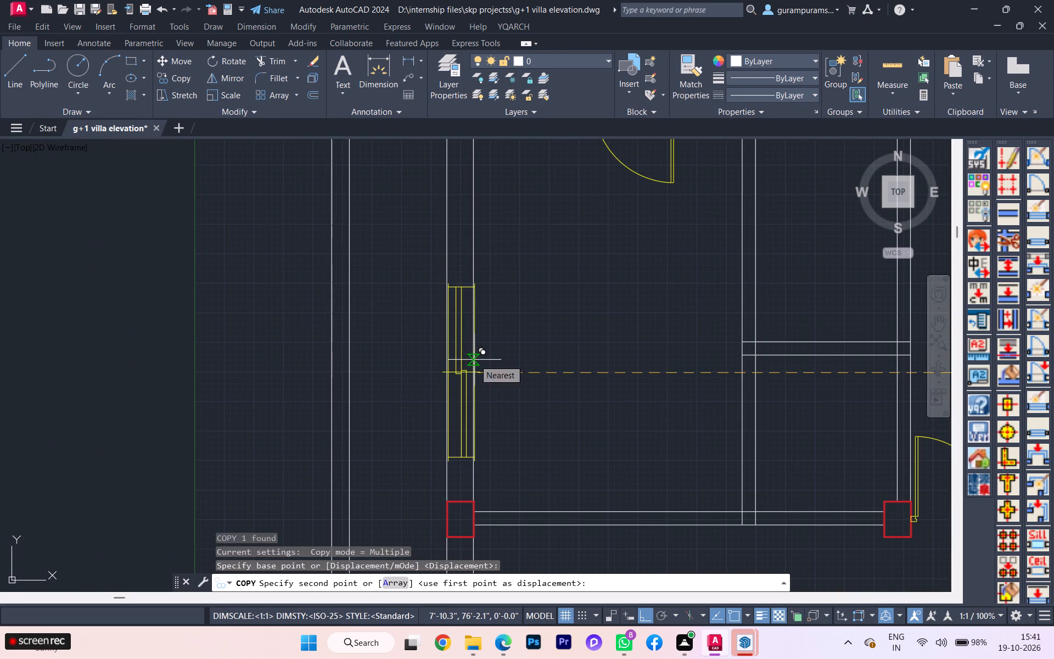
left_click(474, 360)
scroll(406, 356, "down", 3)
key("Escape")
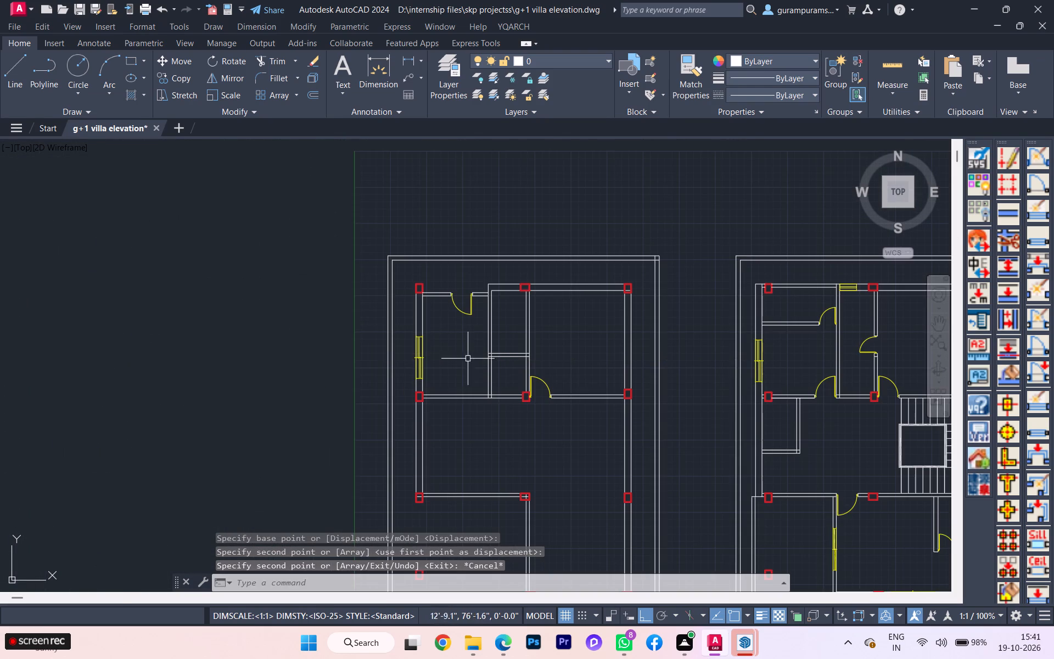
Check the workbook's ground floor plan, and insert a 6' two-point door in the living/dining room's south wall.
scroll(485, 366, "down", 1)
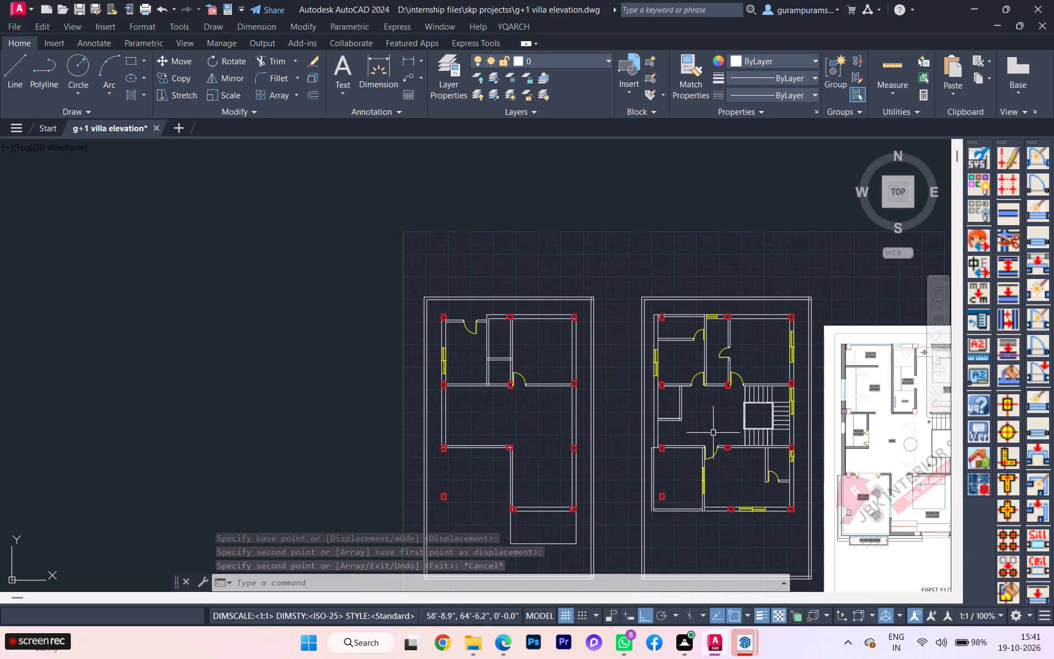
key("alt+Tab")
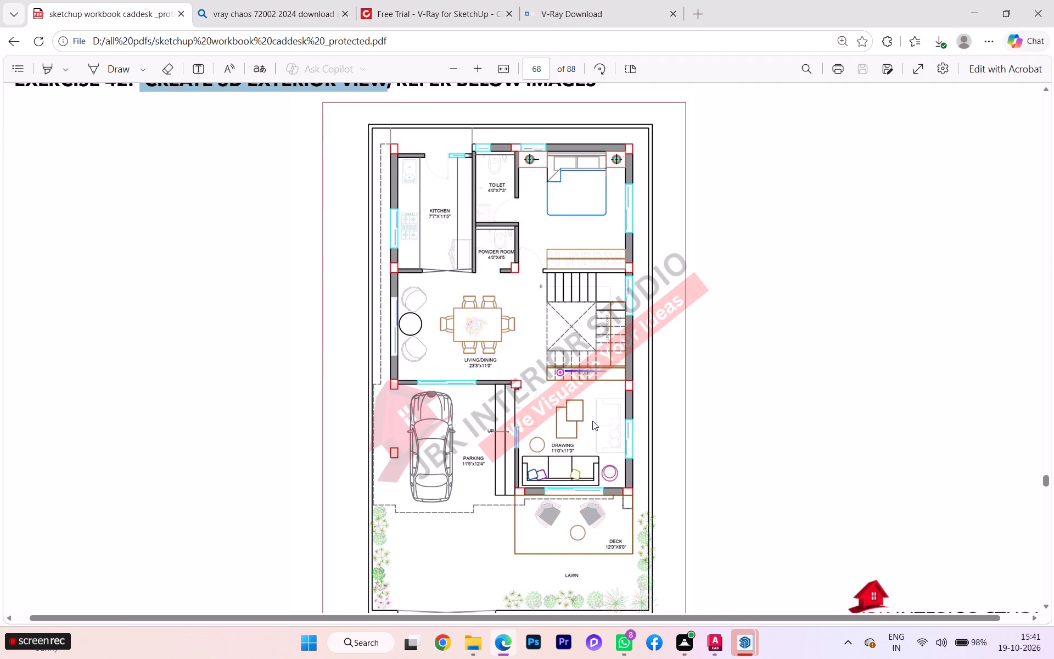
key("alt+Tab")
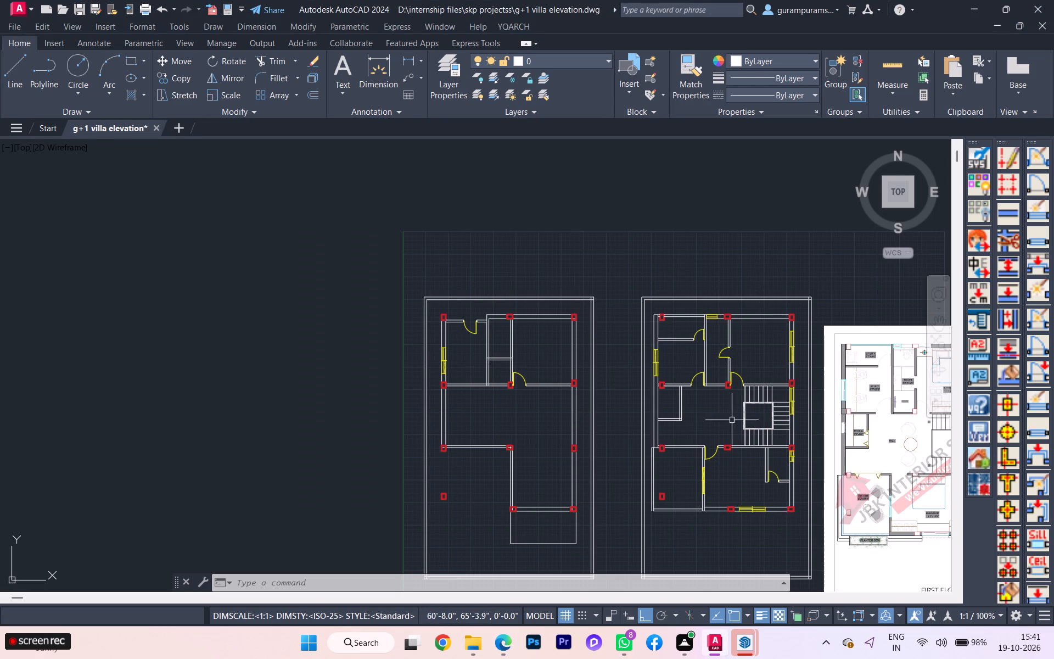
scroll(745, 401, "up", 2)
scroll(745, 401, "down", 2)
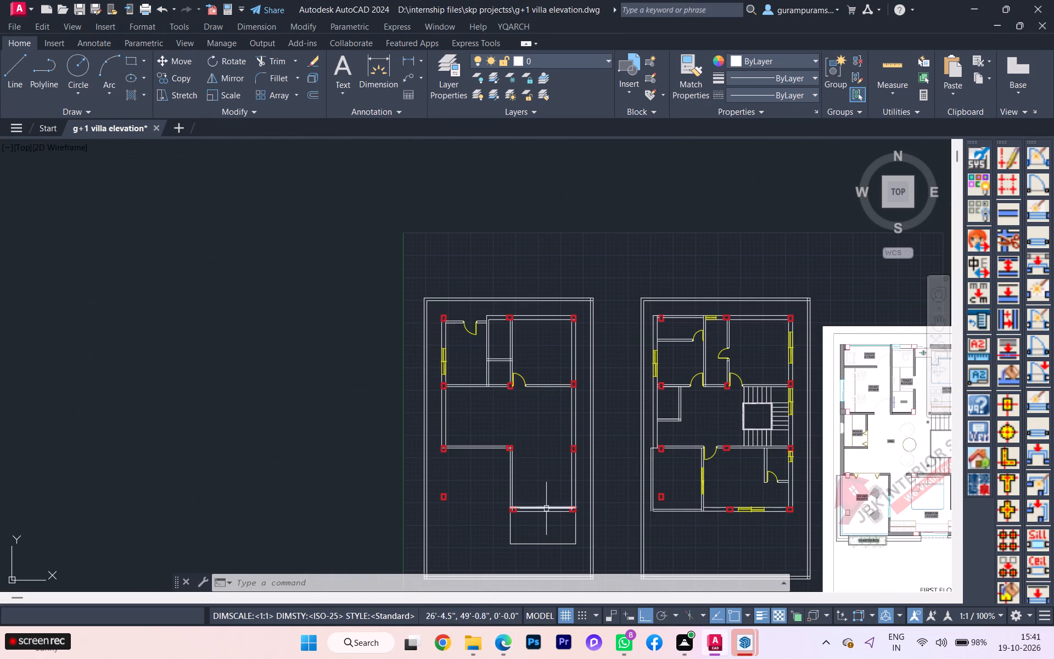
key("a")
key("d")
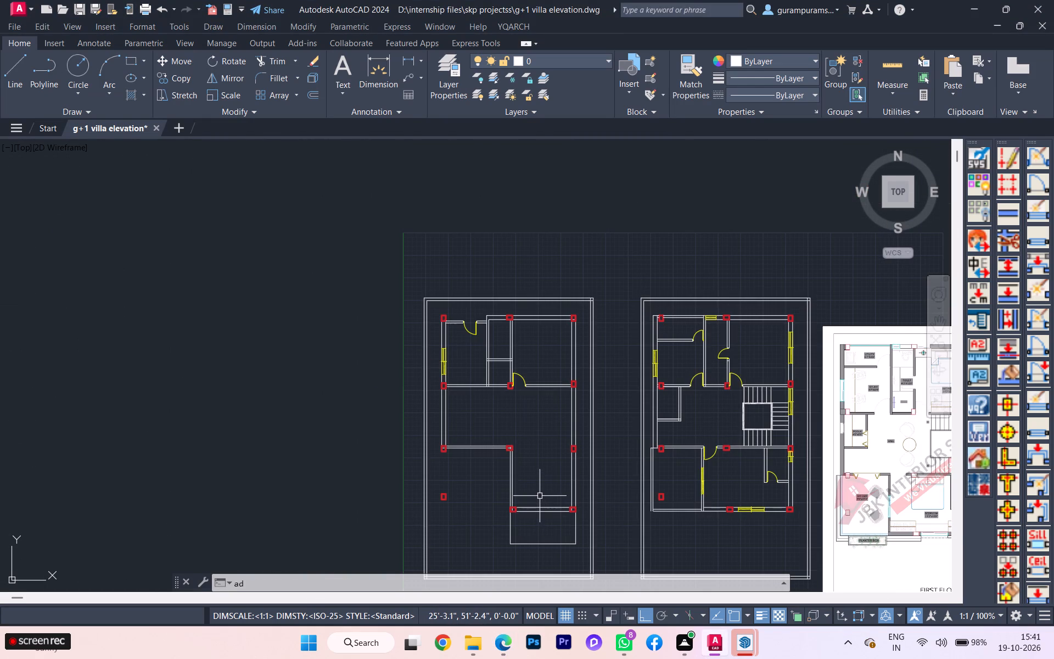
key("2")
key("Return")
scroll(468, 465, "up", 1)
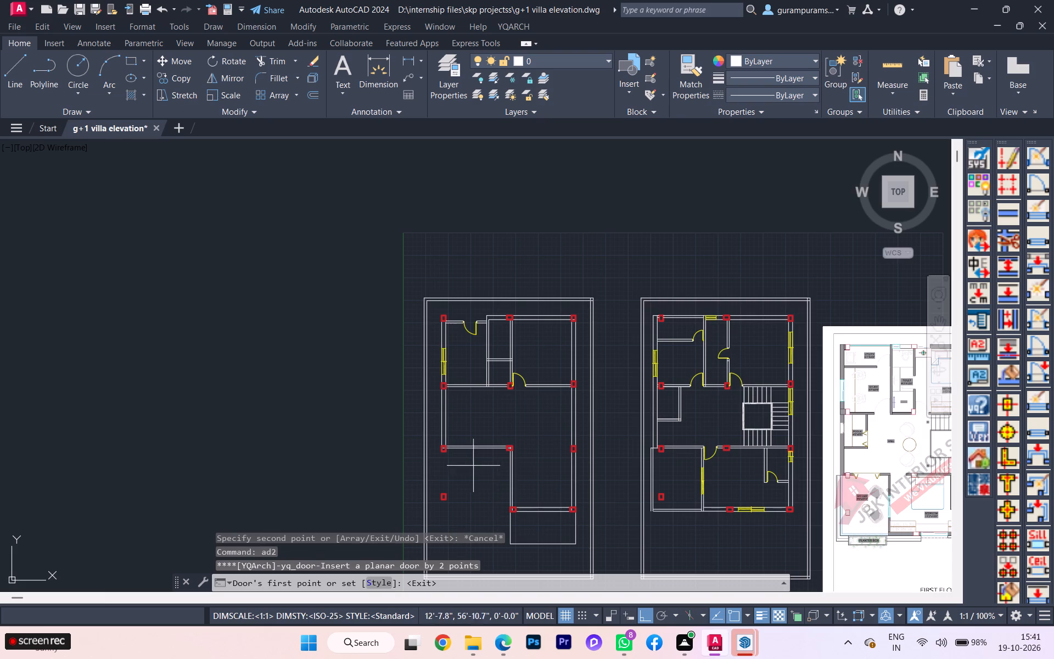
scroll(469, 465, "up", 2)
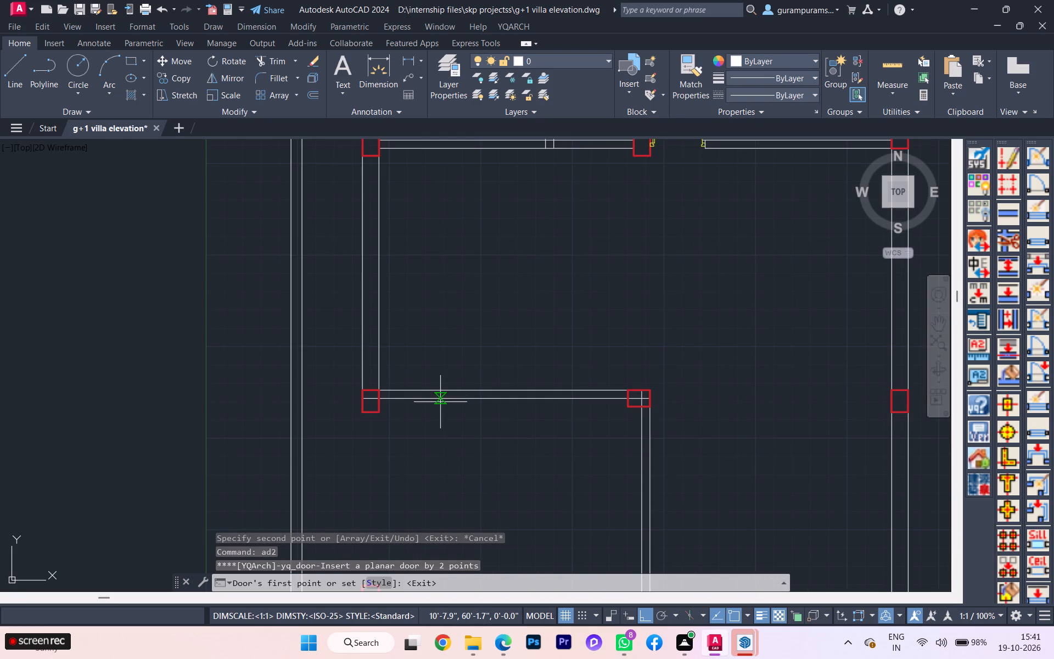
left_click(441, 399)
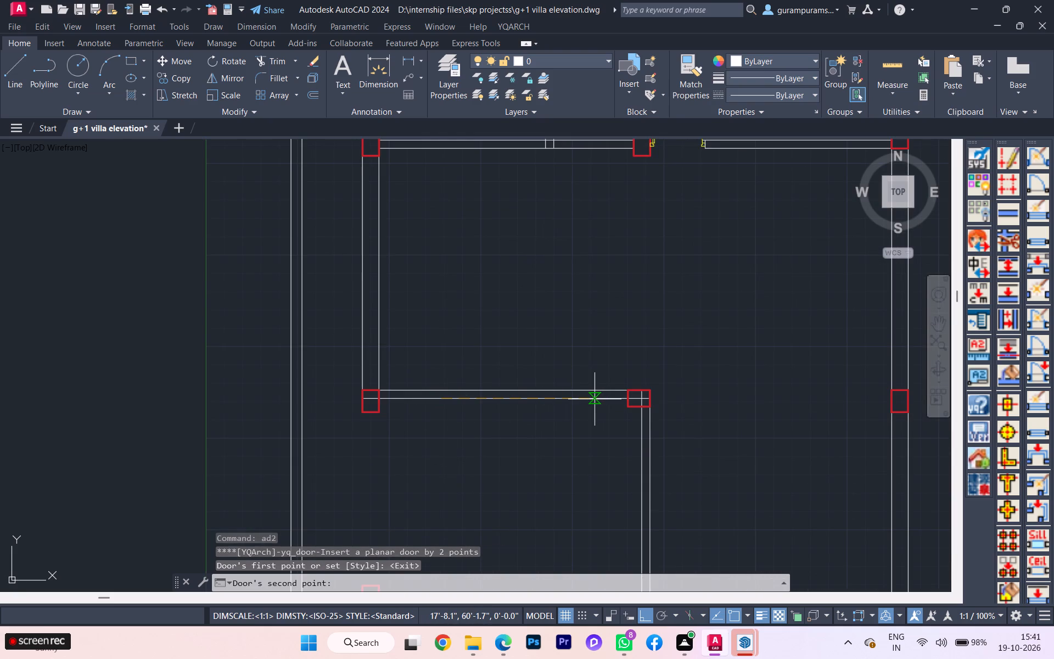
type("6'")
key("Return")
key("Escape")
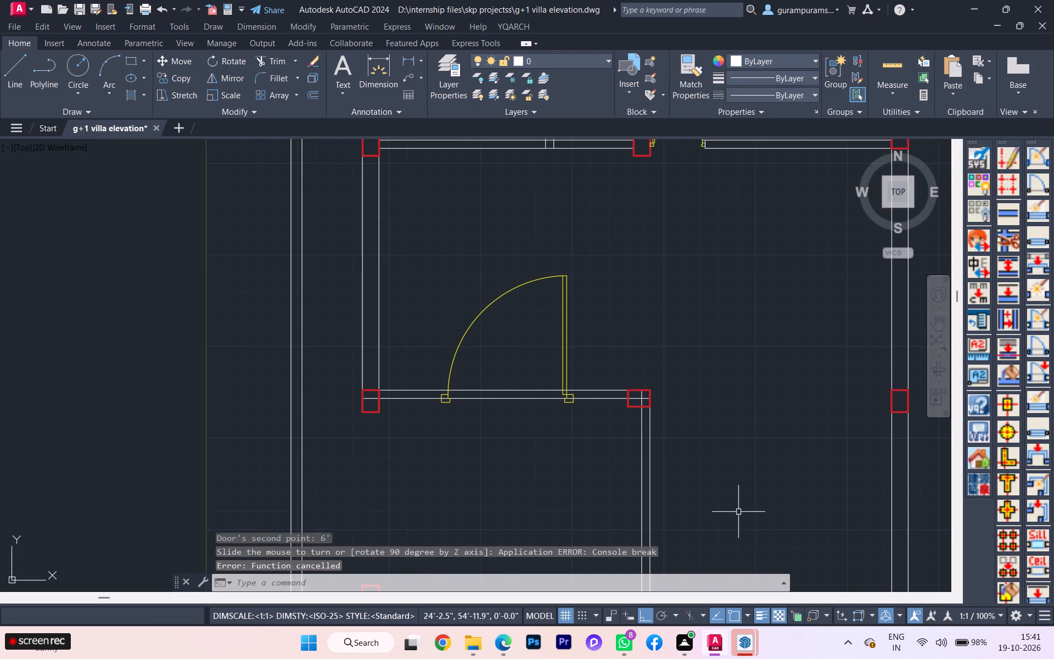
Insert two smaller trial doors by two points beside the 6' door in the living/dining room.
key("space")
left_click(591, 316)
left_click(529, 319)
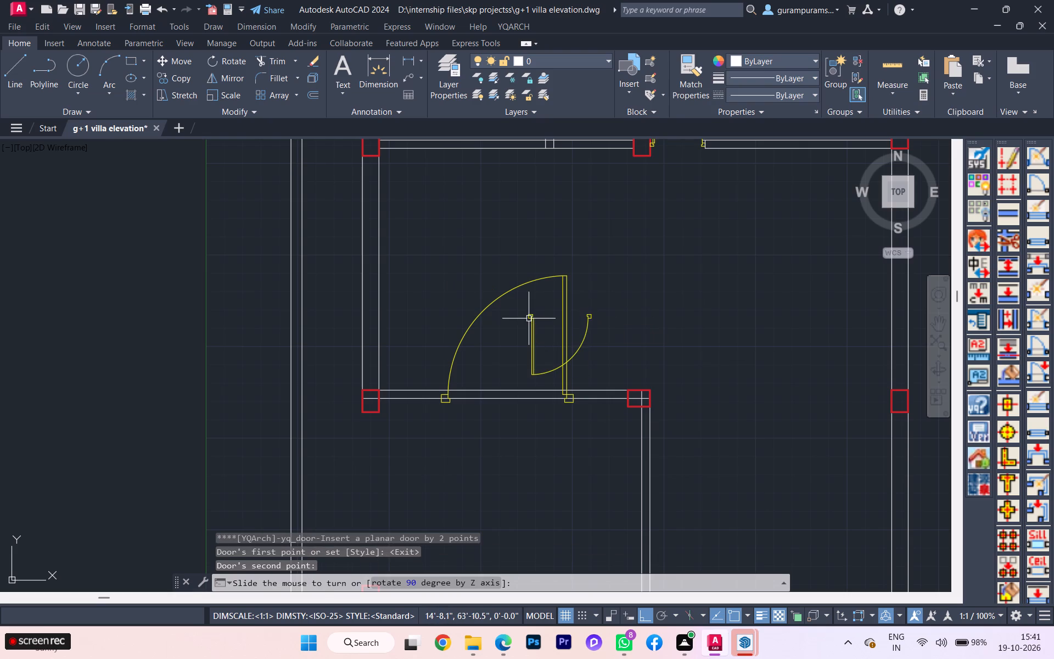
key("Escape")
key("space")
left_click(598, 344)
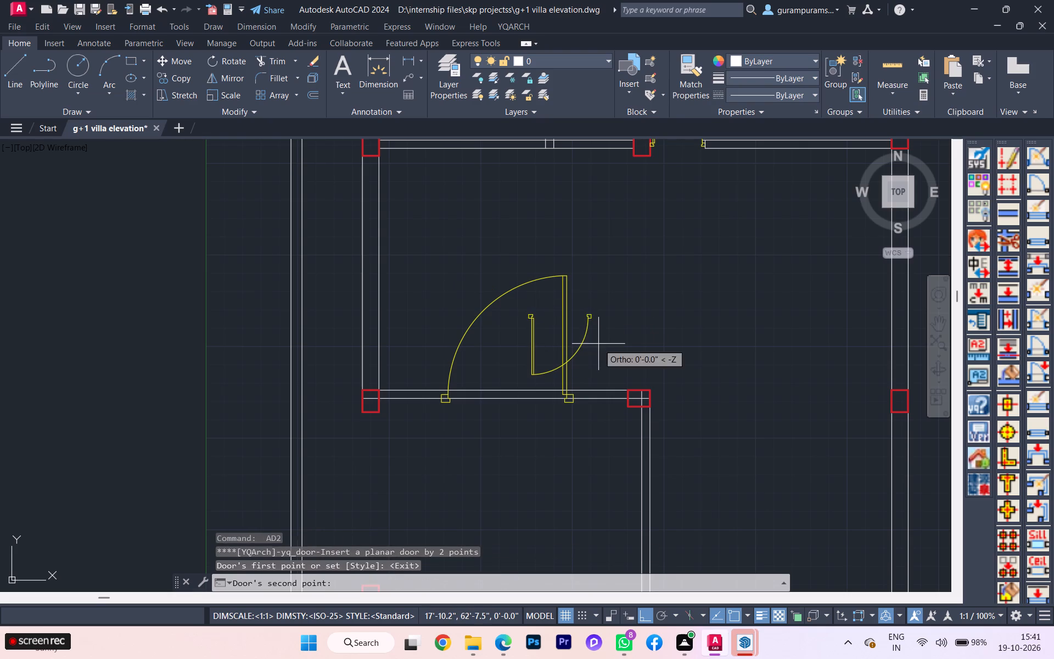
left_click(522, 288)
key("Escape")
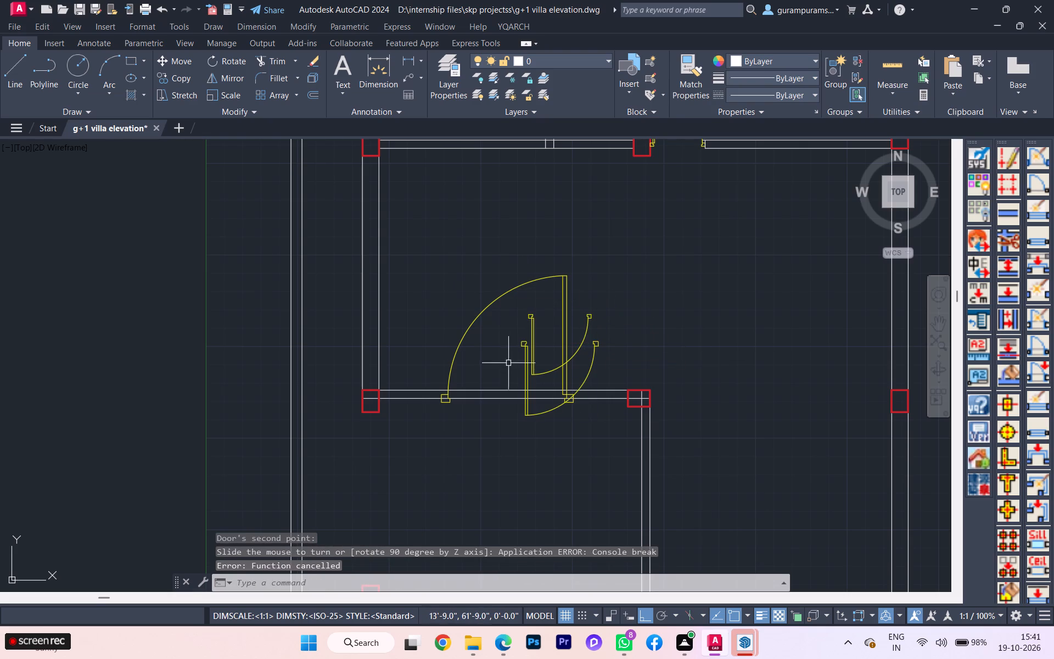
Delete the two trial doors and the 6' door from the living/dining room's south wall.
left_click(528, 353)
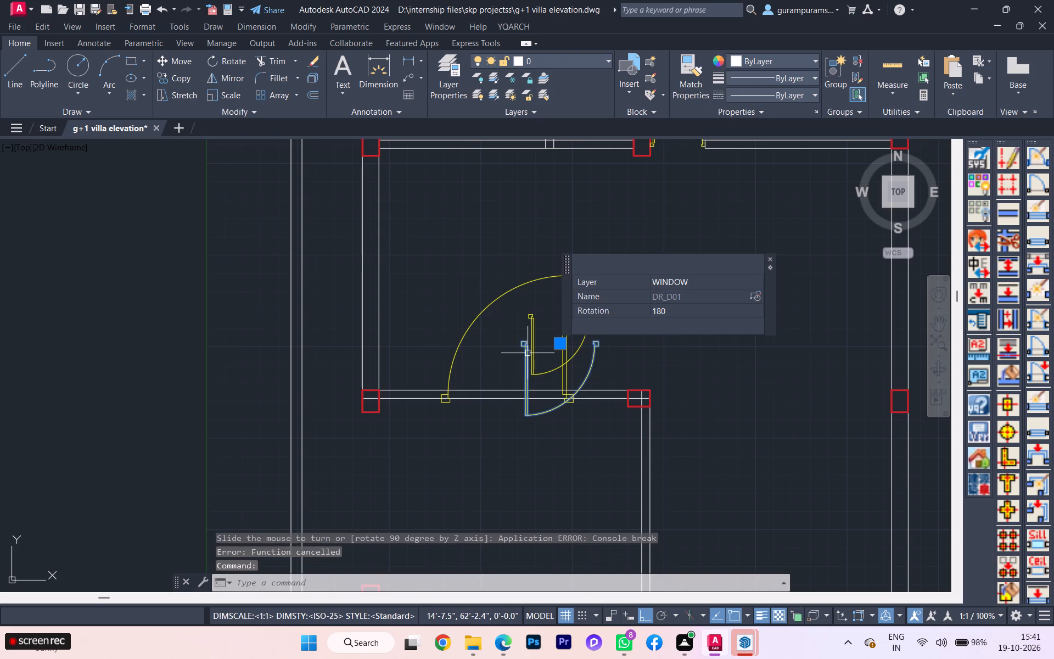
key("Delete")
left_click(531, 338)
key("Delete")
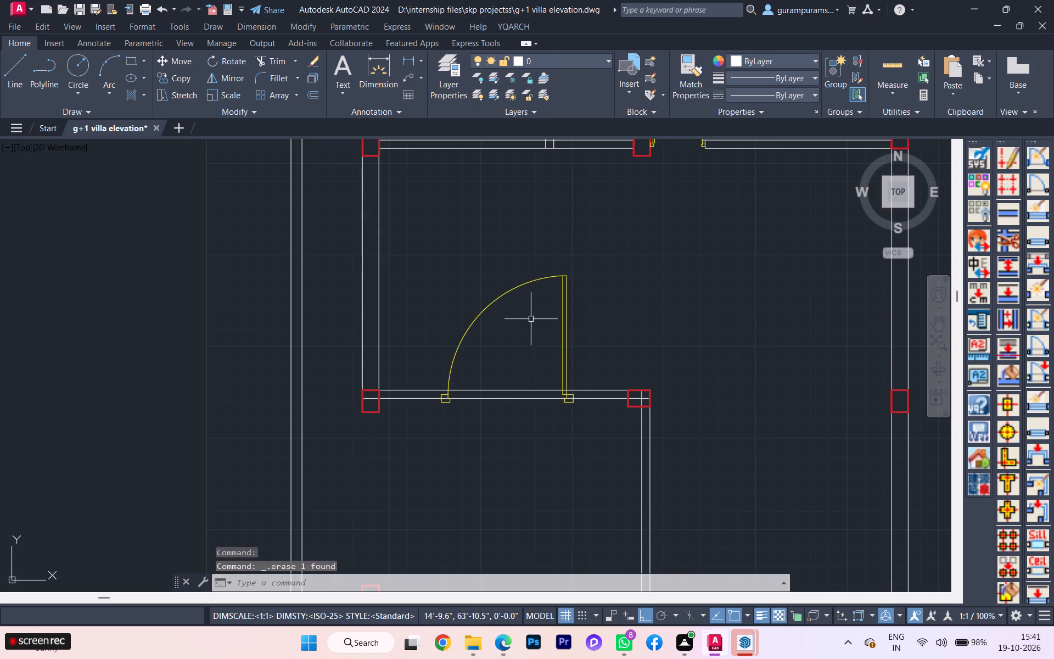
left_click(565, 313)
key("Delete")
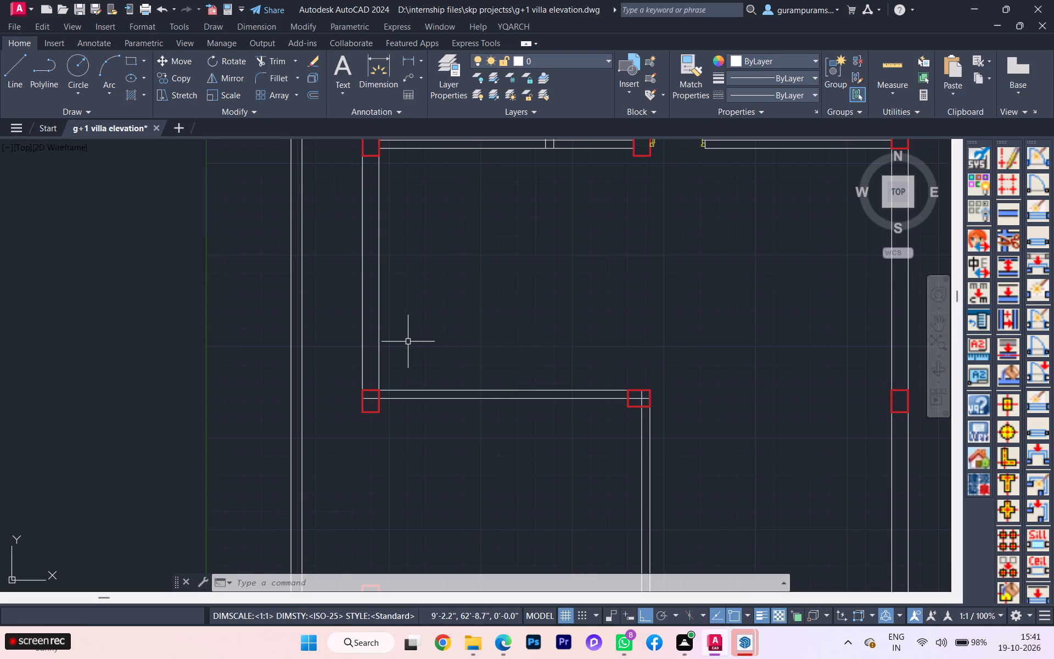
Start a two-point planar window insertion and set its wall thickness to 4.5.
scroll(408, 342, "down", 1)
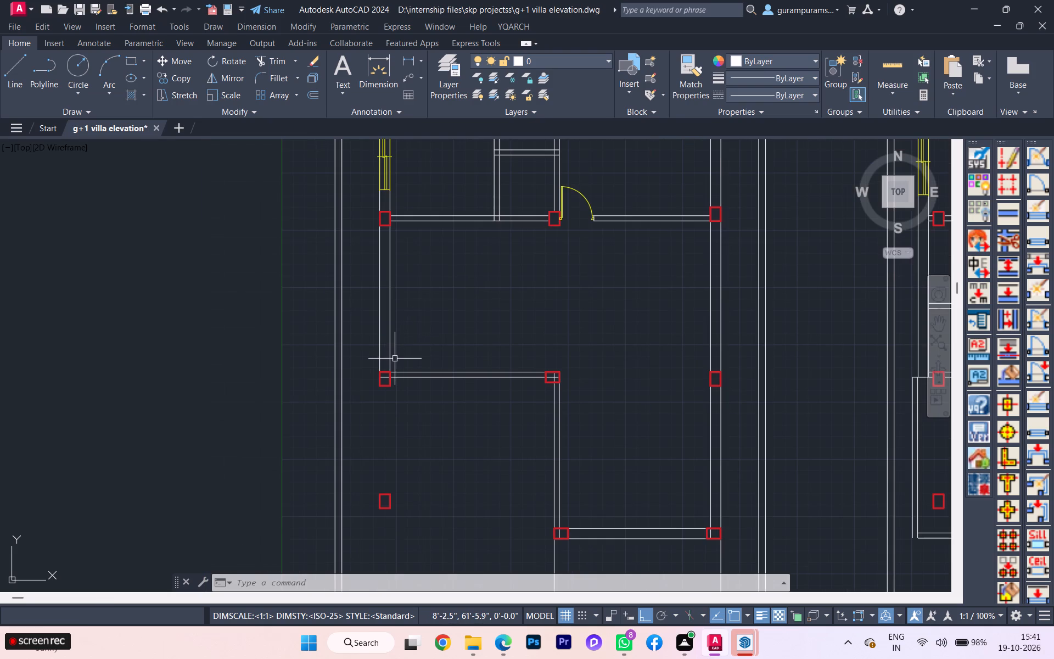
scroll(395, 359, "down", 1)
scroll(407, 338, "up", 1)
scroll(330, 340, "down", 1)
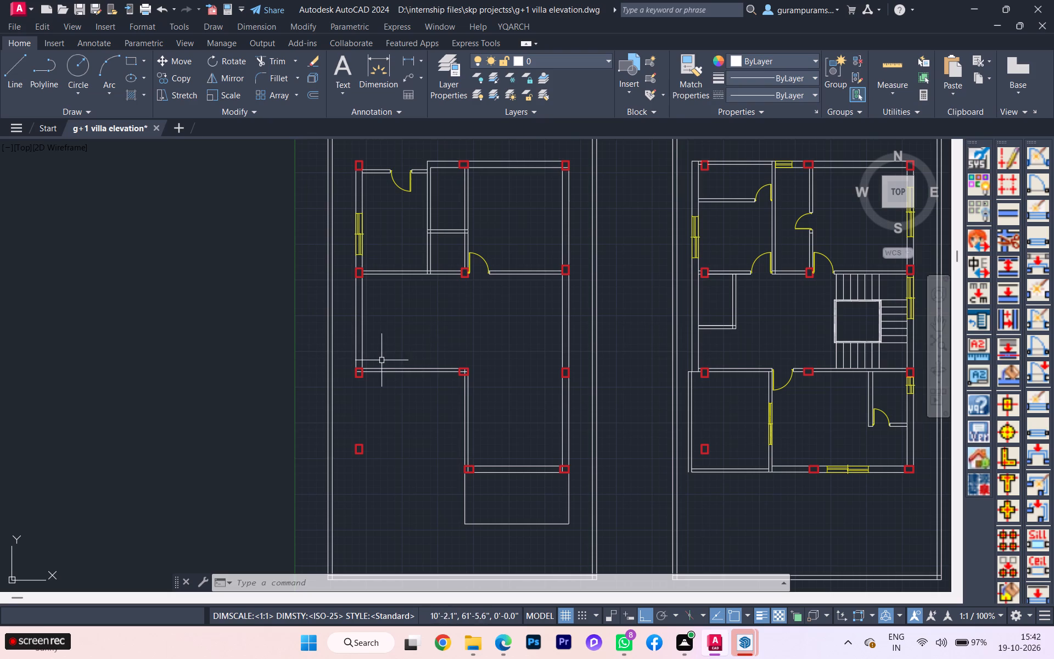
scroll(374, 361, "down", 1)
scroll(375, 370, "up", 1)
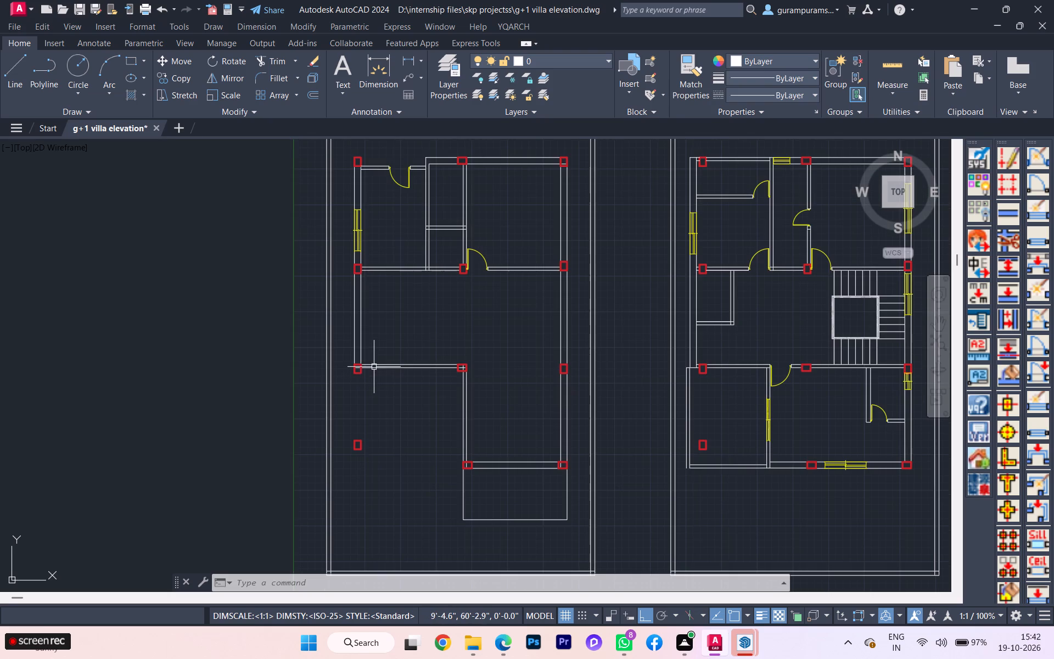
type("aw")
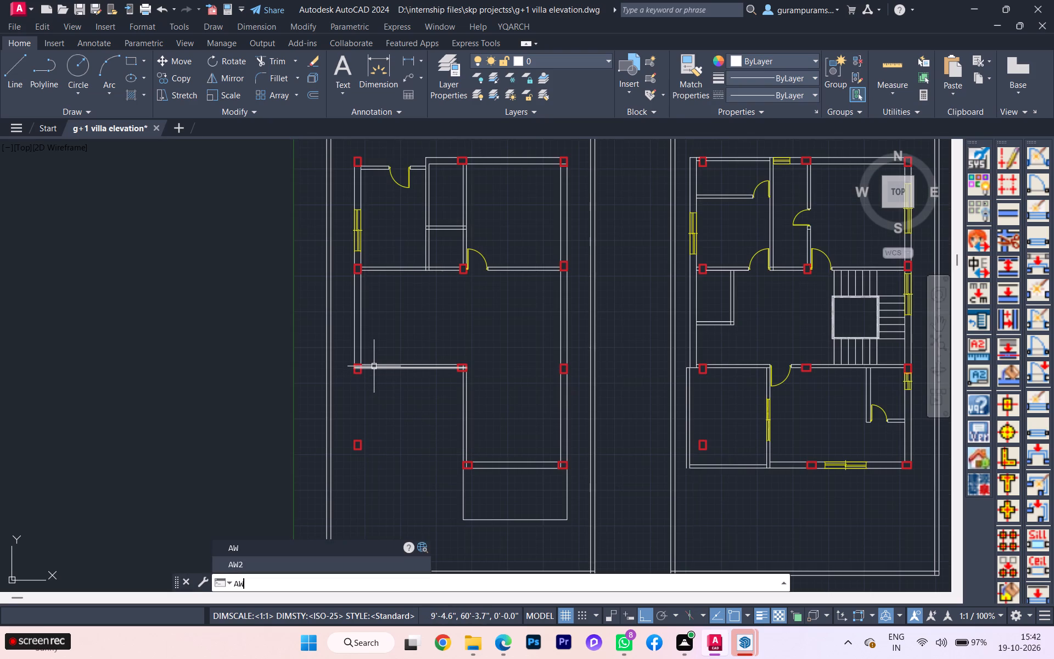
key("2")
key("Return")
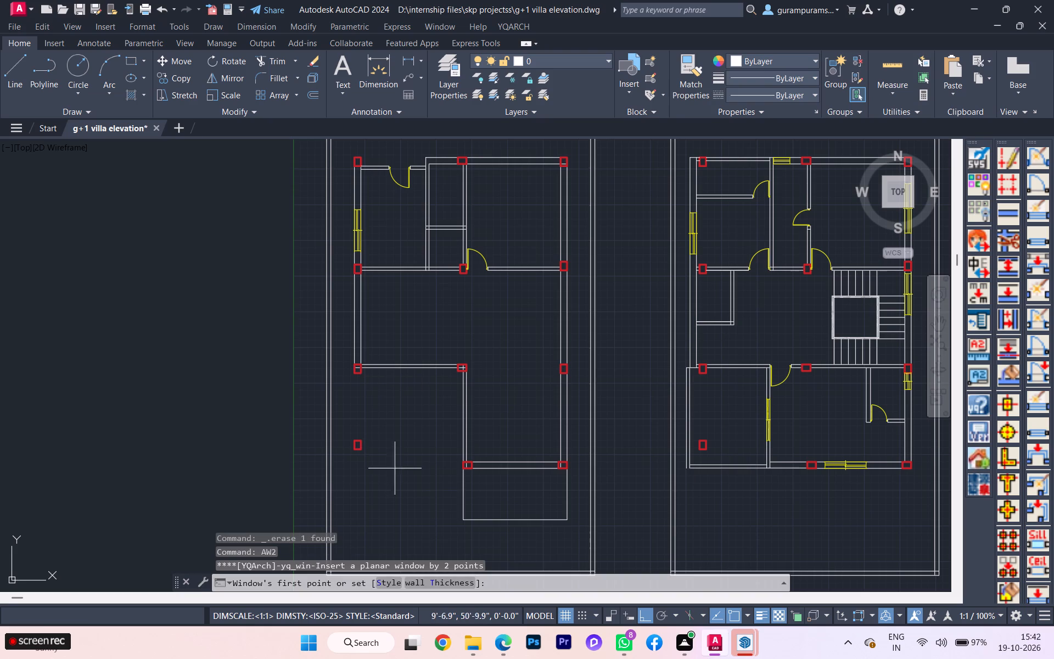
left_click(436, 583)
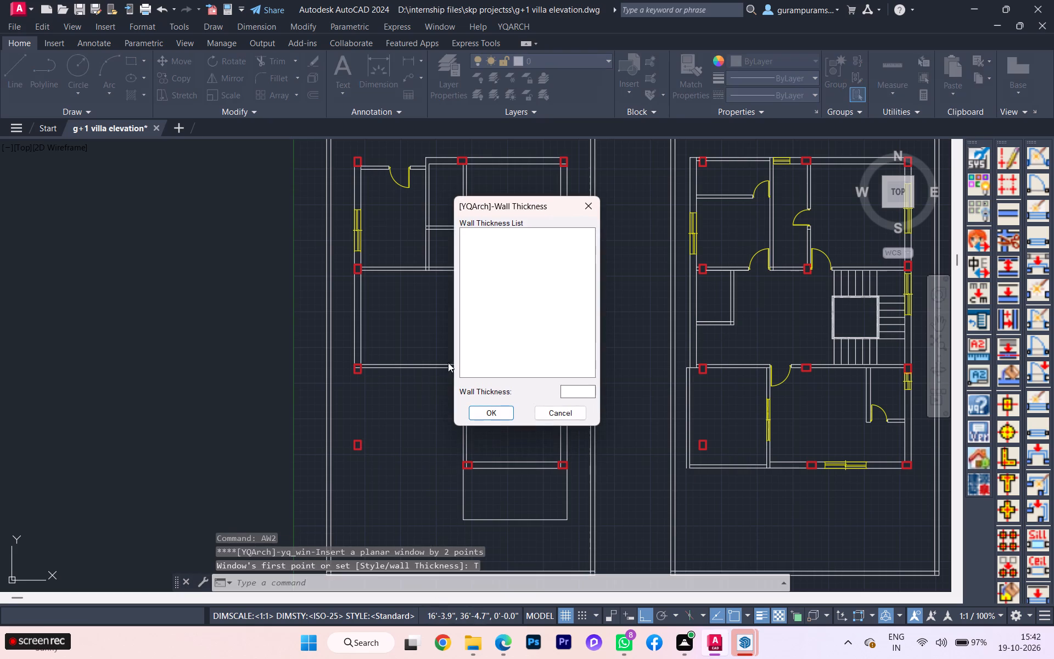
left_click(565, 394)
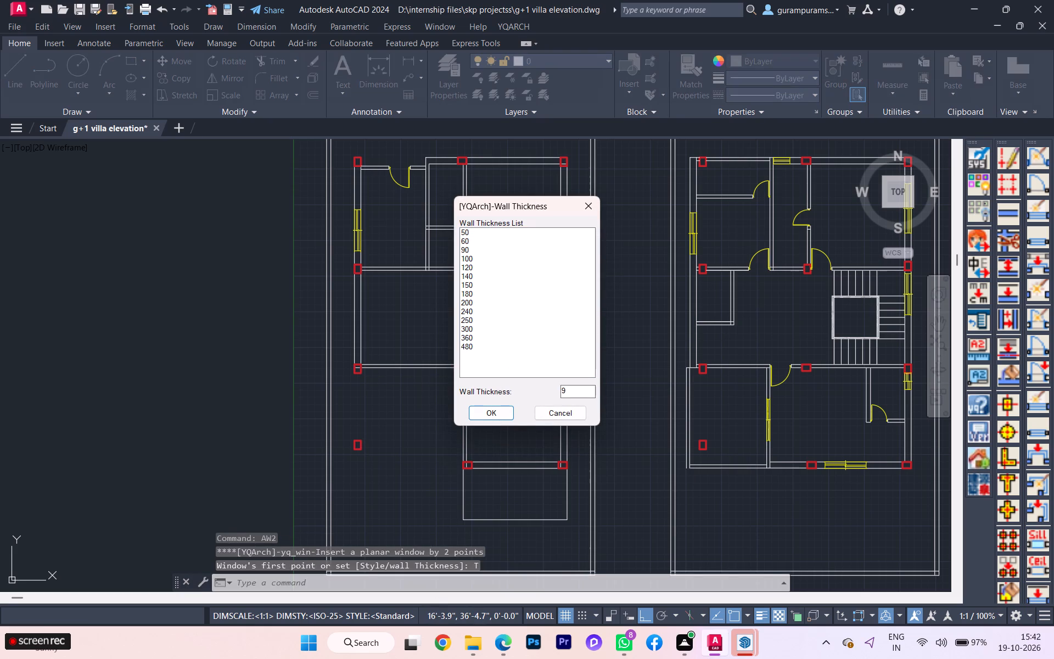
key("BackSpace")
type("4.5")
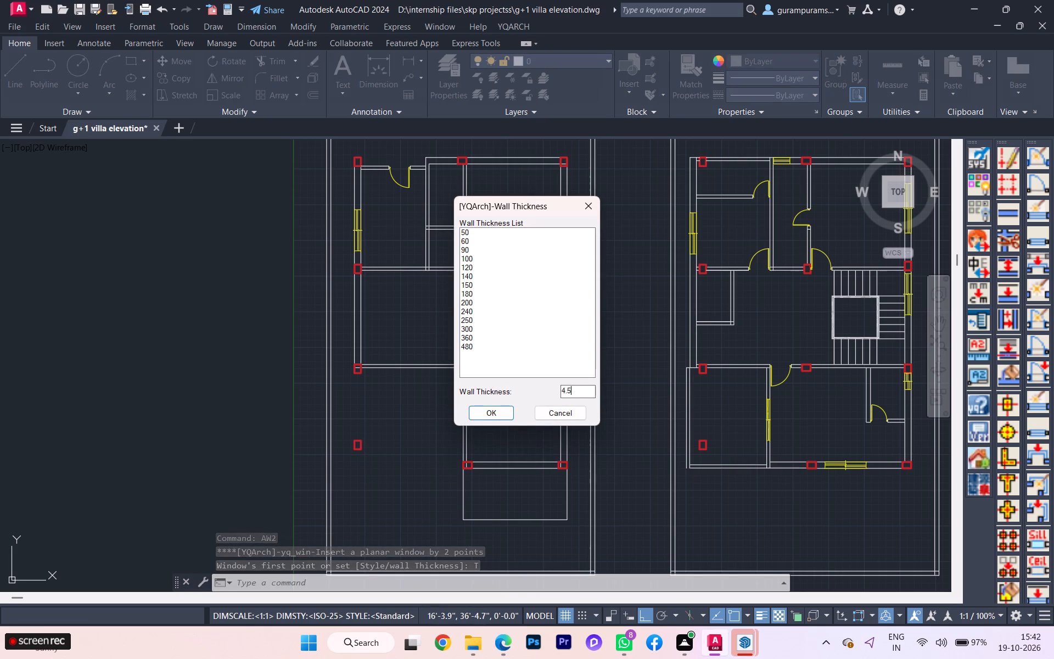
left_click(508, 417)
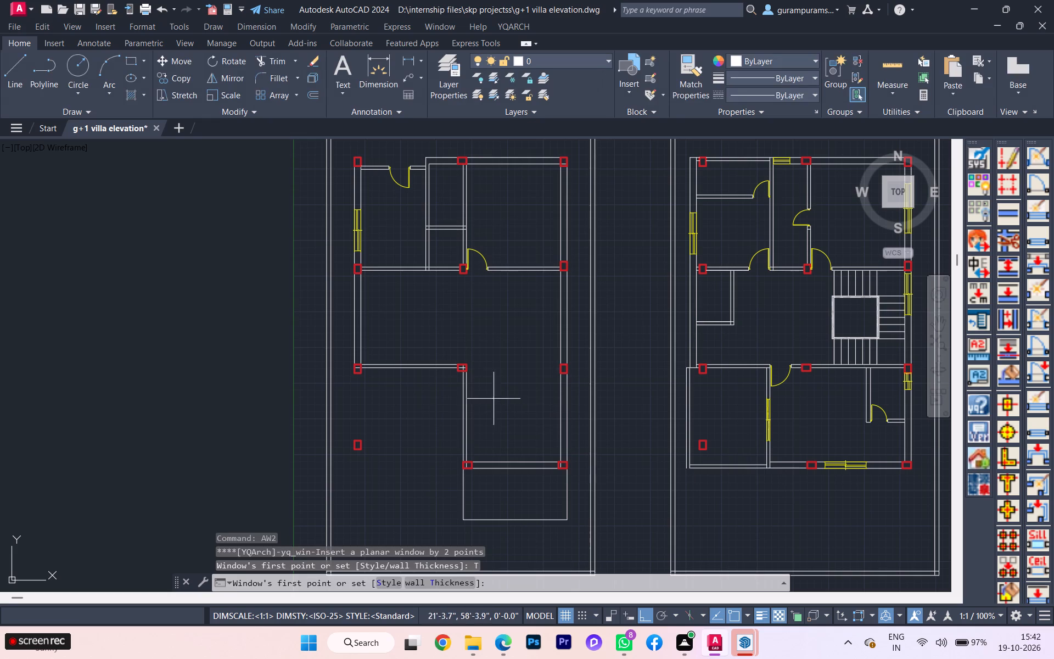
Insert a 6' window along the outer line of the living/dining room's south wall, checking the workbook's ground floor plan.
scroll(352, 371, "up", 1)
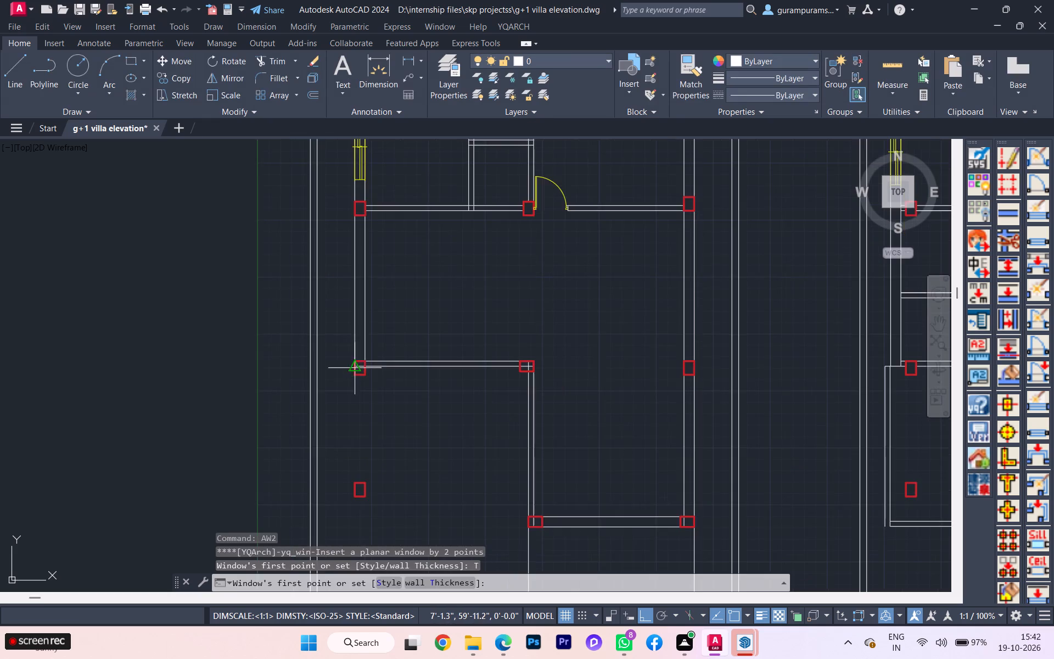
scroll(385, 361, "up", 3)
scroll(416, 380, "down", 1)
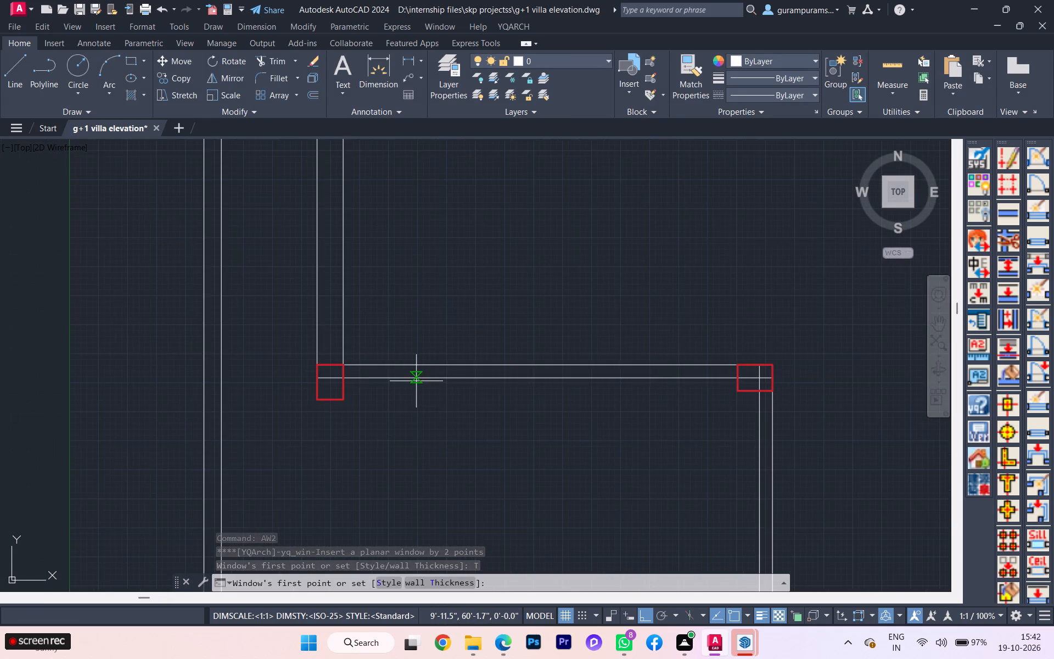
scroll(416, 381, "down", 1)
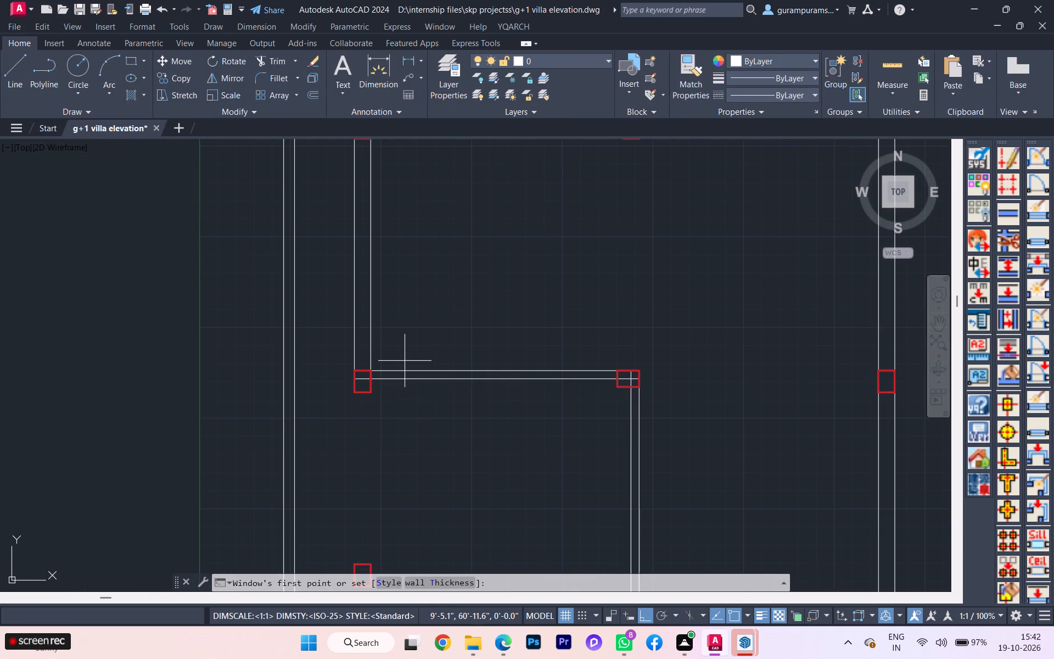
scroll(404, 362, "down", 1)
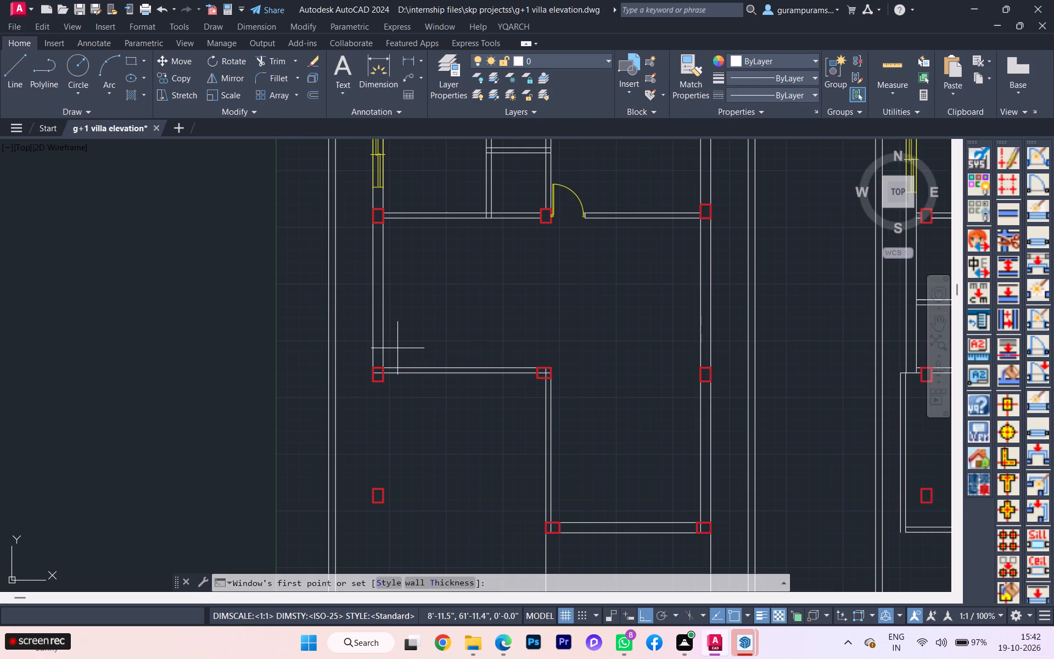
scroll(371, 373, "down", 2)
scroll(411, 375, "up", 3)
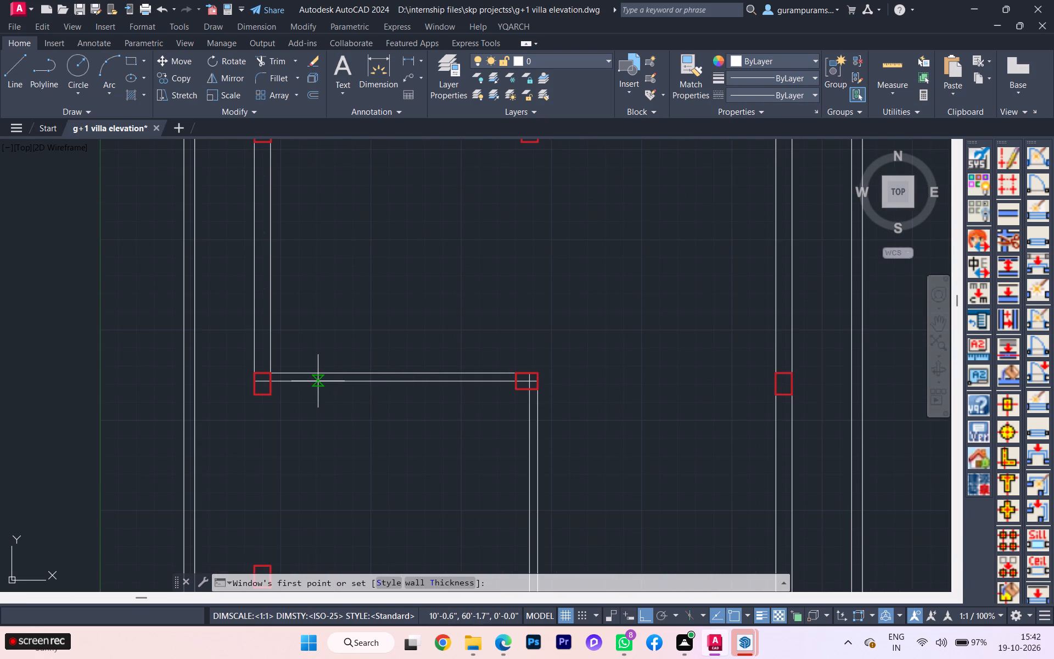
left_click(318, 381)
type("6'")
key("Return")
key("Return")
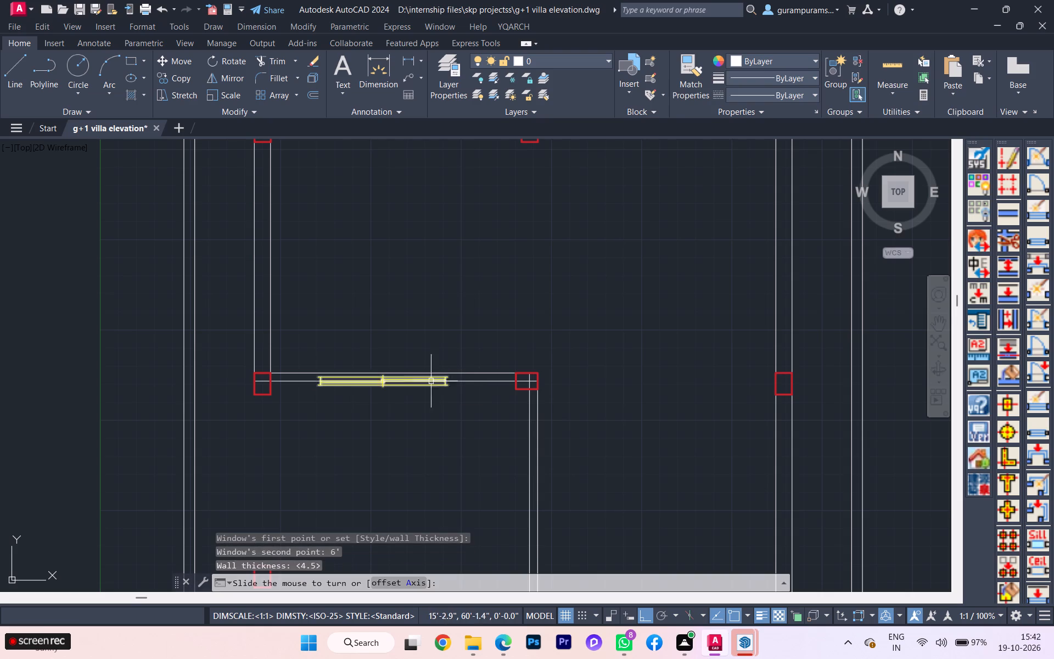
scroll(201, 364, "down", 1)
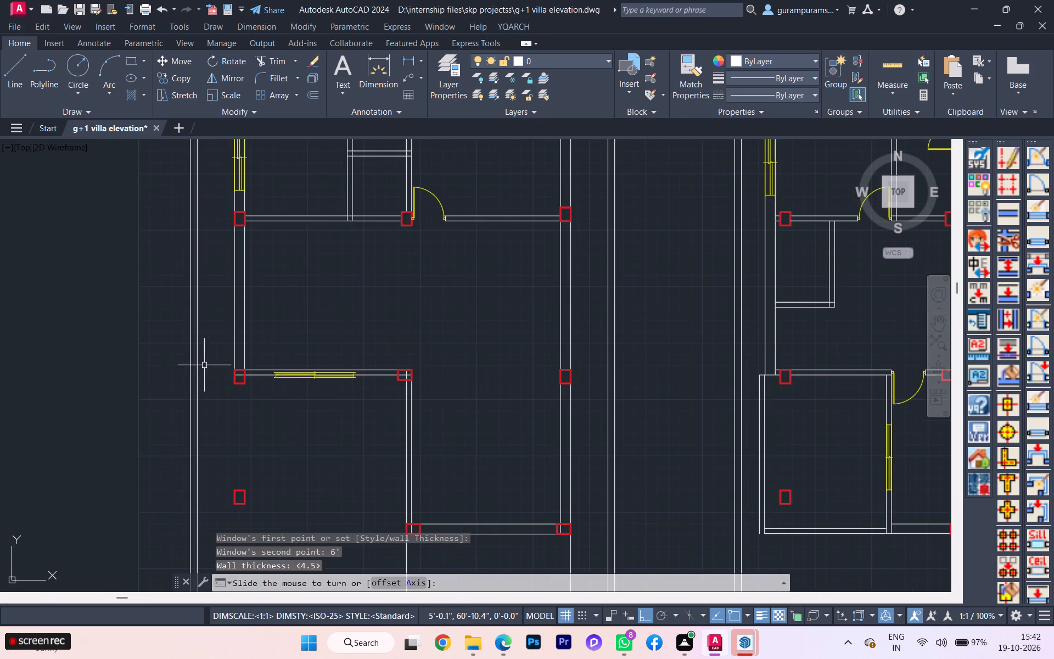
scroll(214, 368, "down", 1)
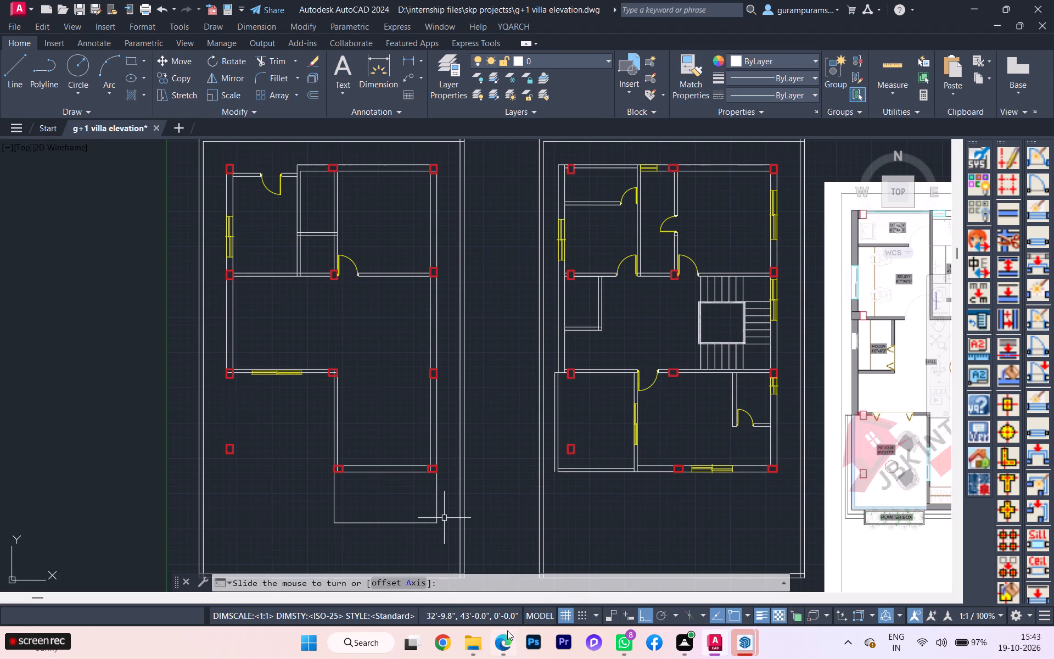
left_click(480, 582)
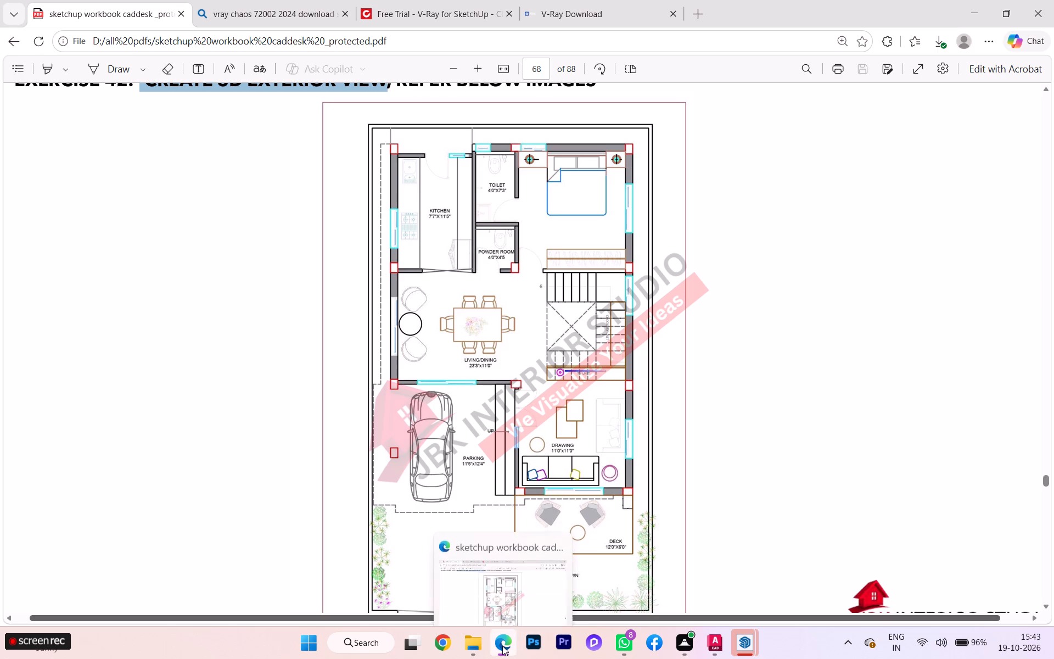
left_click(691, 585)
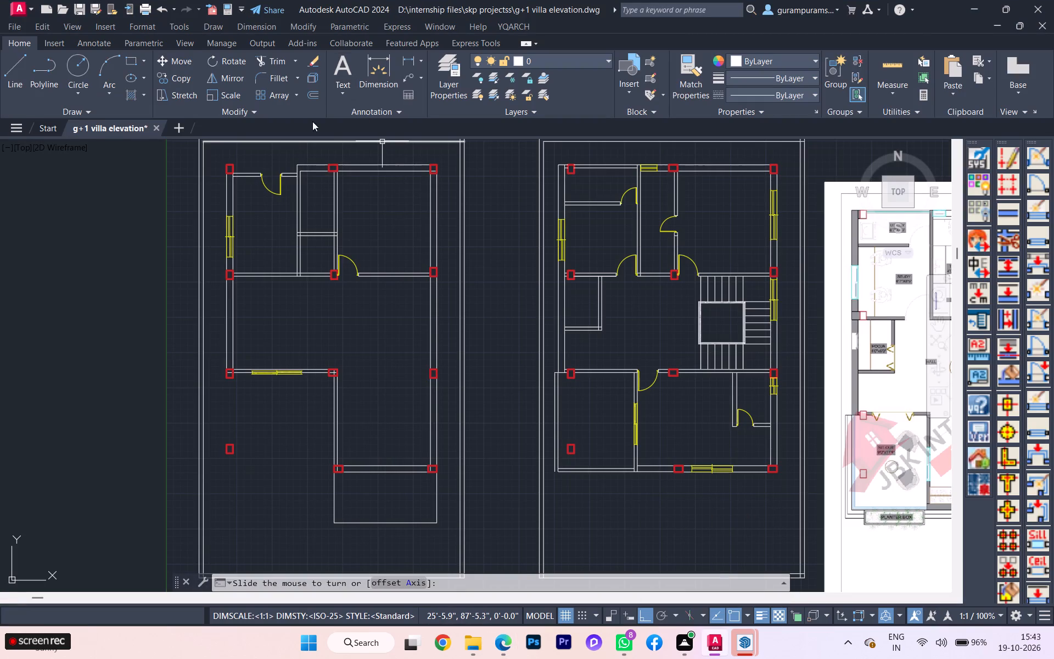
scroll(270, 375, "up", 8)
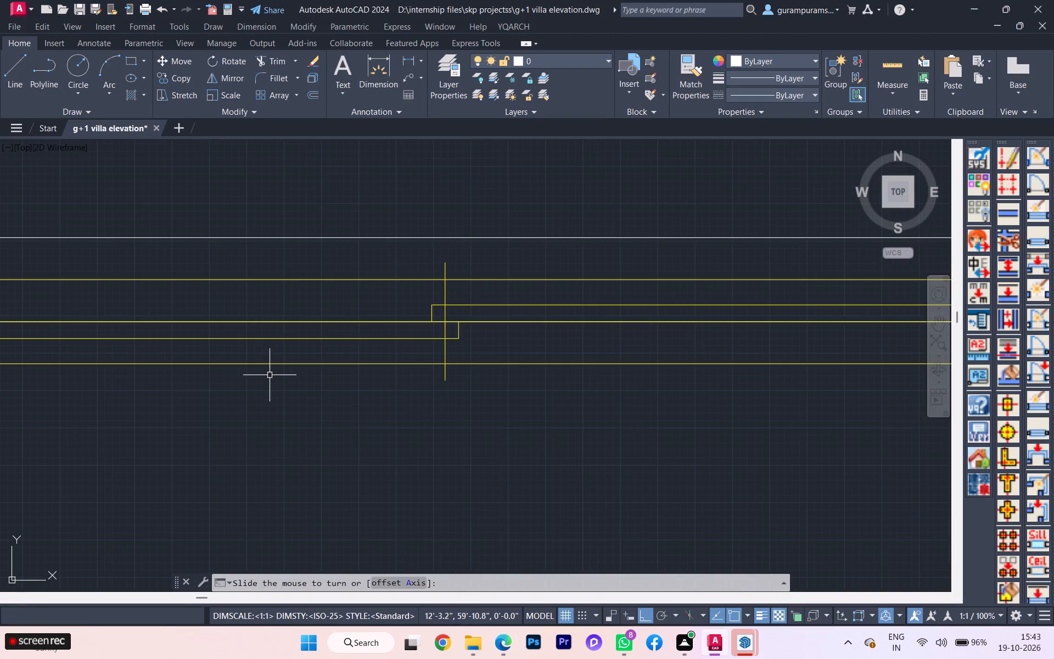
scroll(271, 375, "up", 2)
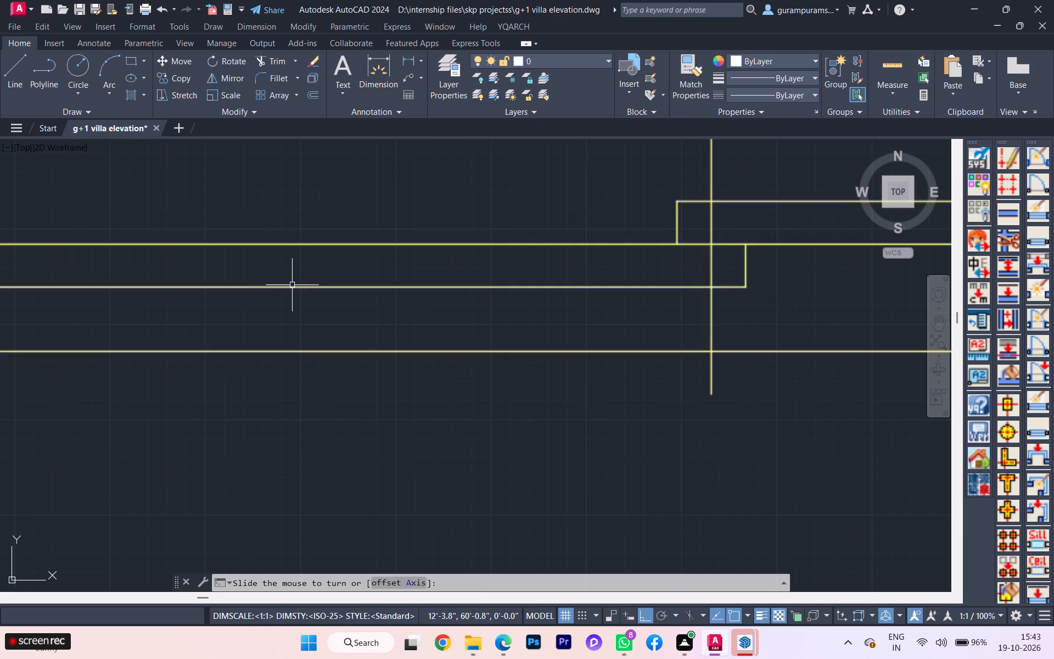
left_click(292, 287)
Move the 6' window from its outer edge onto the wall's outer line so it sits within the living/dining room's south wall.
left_click(298, 288)
scroll(298, 278, "down", 1)
scroll(298, 278, "up", 2)
scroll(298, 278, "down", 5)
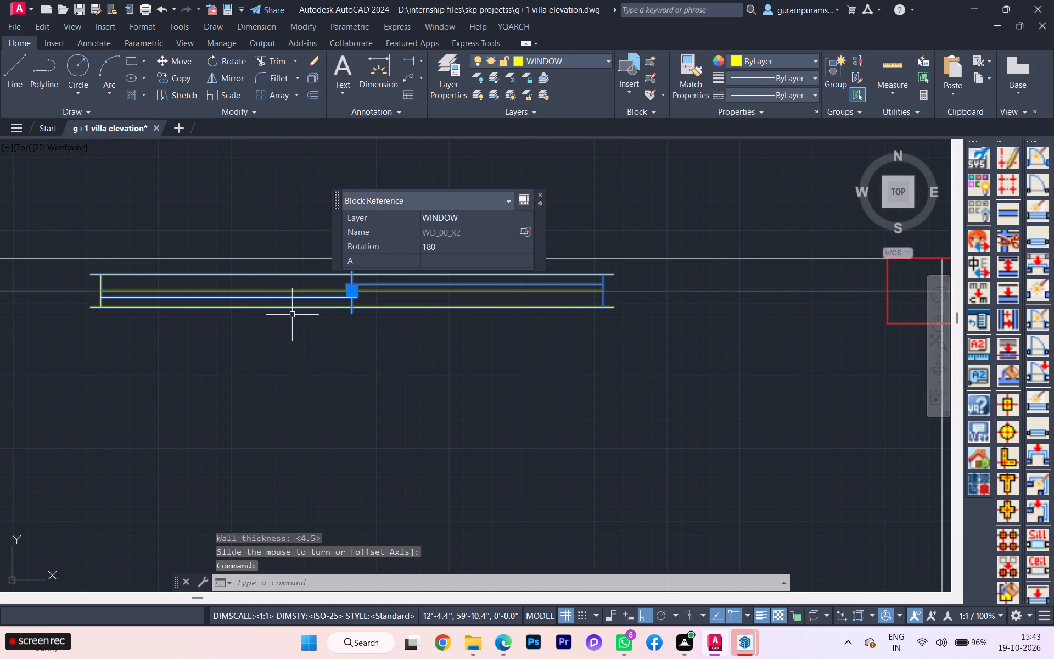
key("m")
key("Return")
scroll(382, 310, "up", 4)
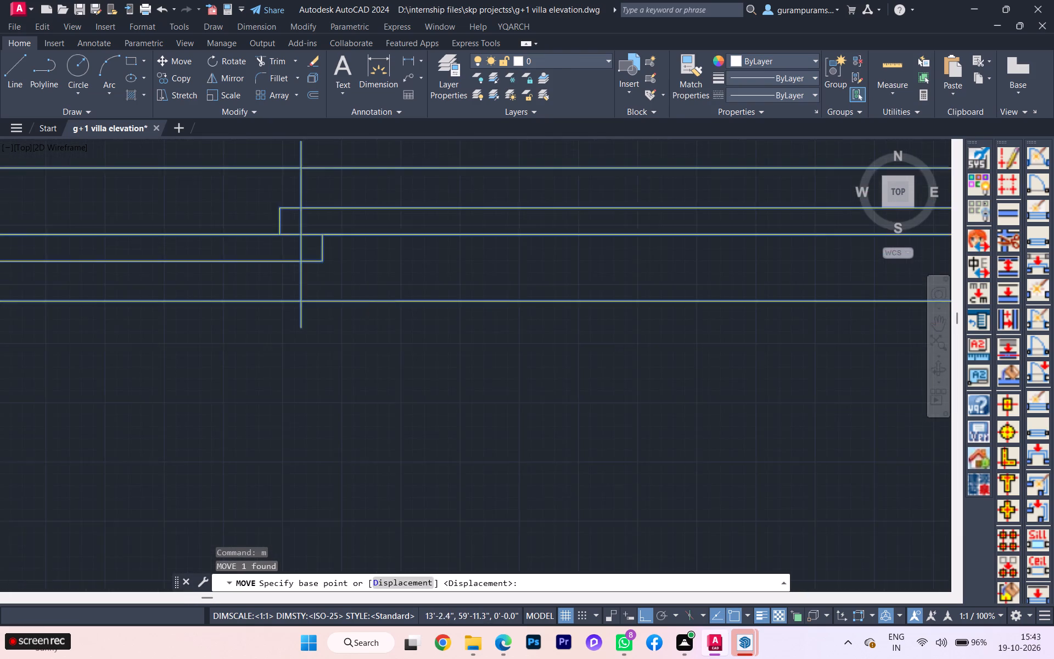
left_click(271, 295)
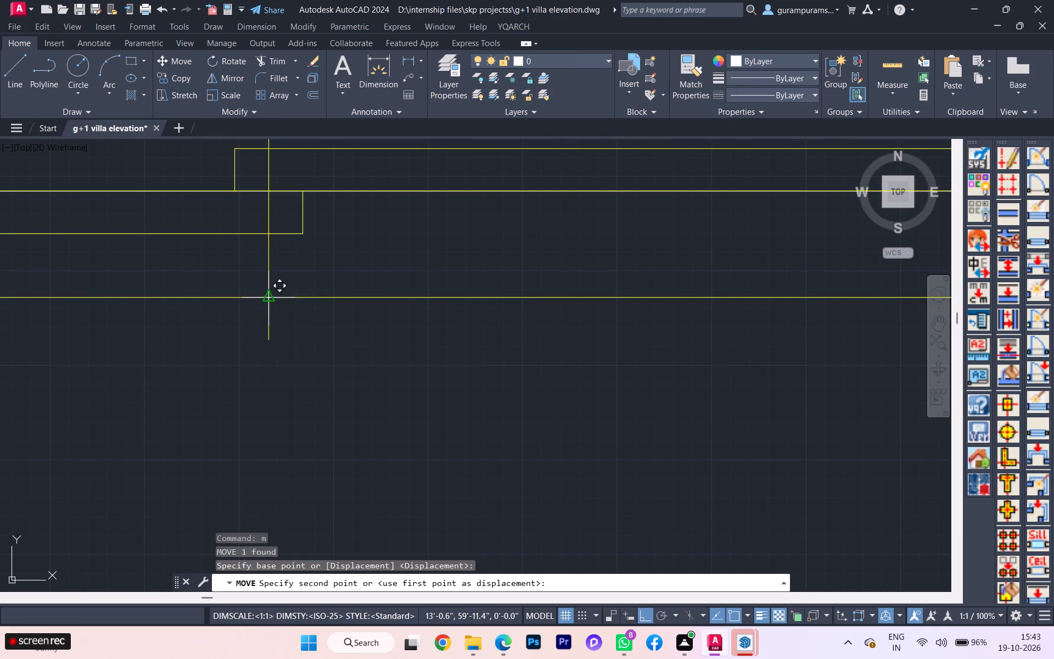
scroll(271, 279, "down", 2)
scroll(271, 279, "up", 1)
scroll(271, 279, "down", 2)
scroll(271, 279, "up", 3)
scroll(271, 279, "down", 2)
left_click(282, 242)
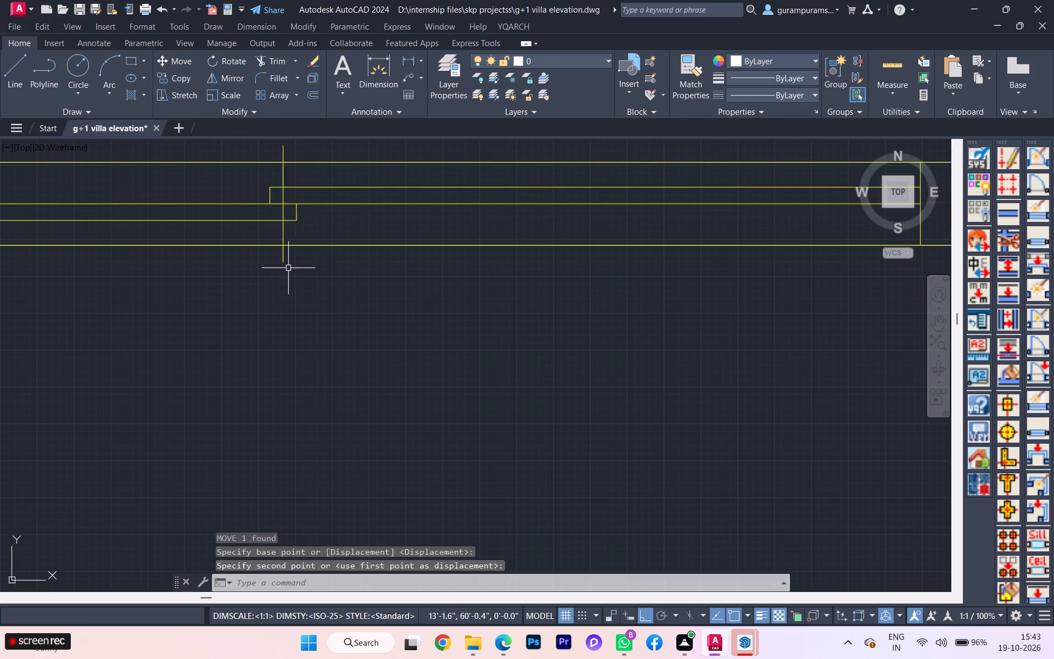
scroll(292, 299, "down", 3)
key("Escape")
scroll(295, 320, "down", 1)
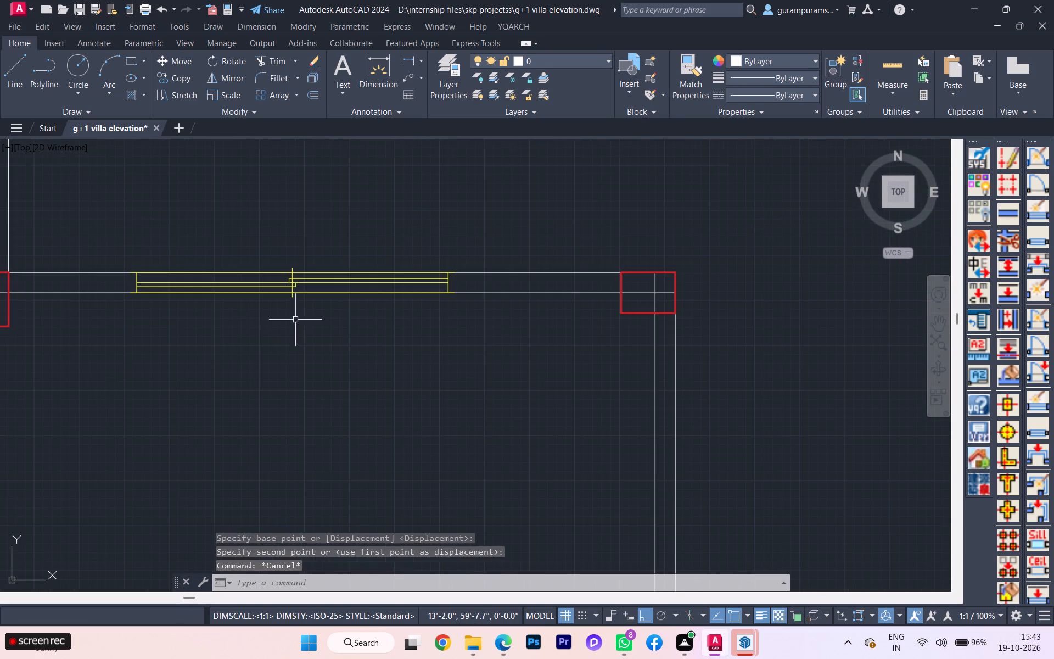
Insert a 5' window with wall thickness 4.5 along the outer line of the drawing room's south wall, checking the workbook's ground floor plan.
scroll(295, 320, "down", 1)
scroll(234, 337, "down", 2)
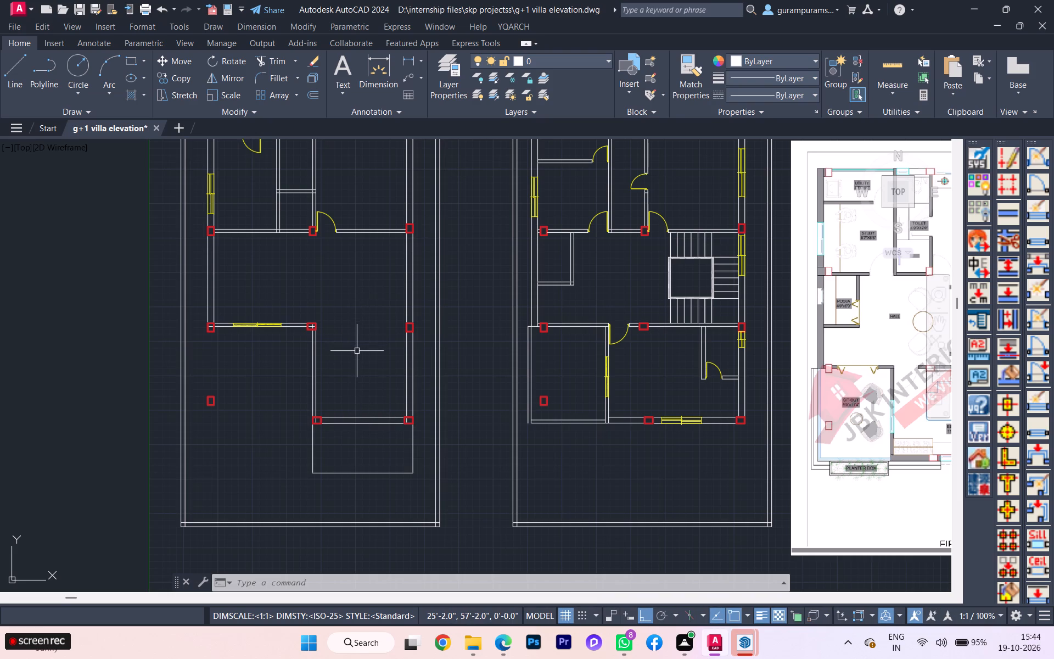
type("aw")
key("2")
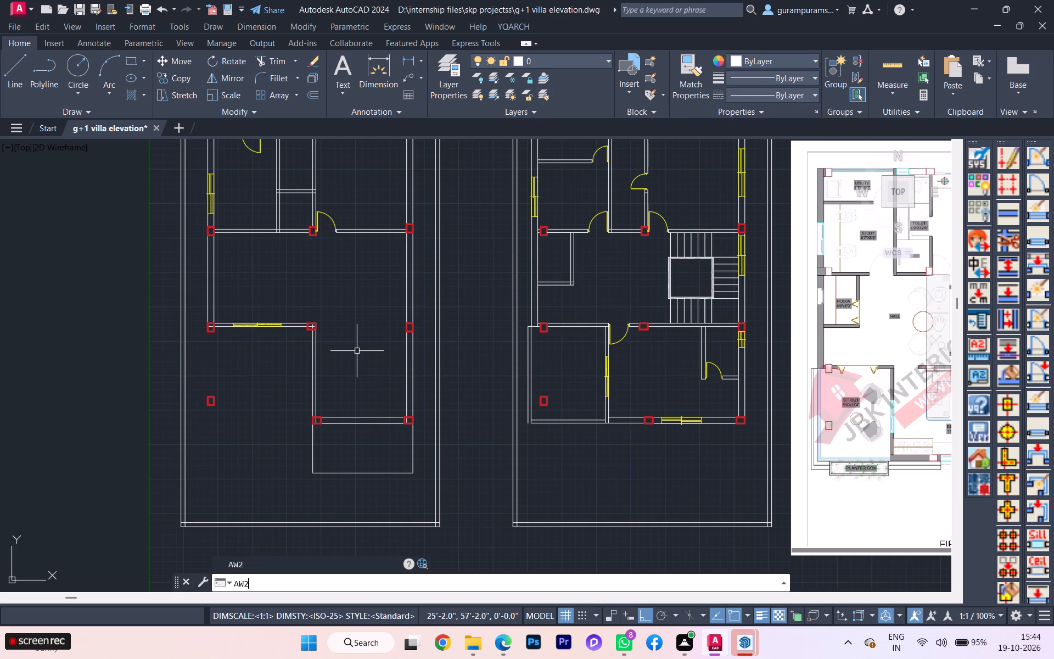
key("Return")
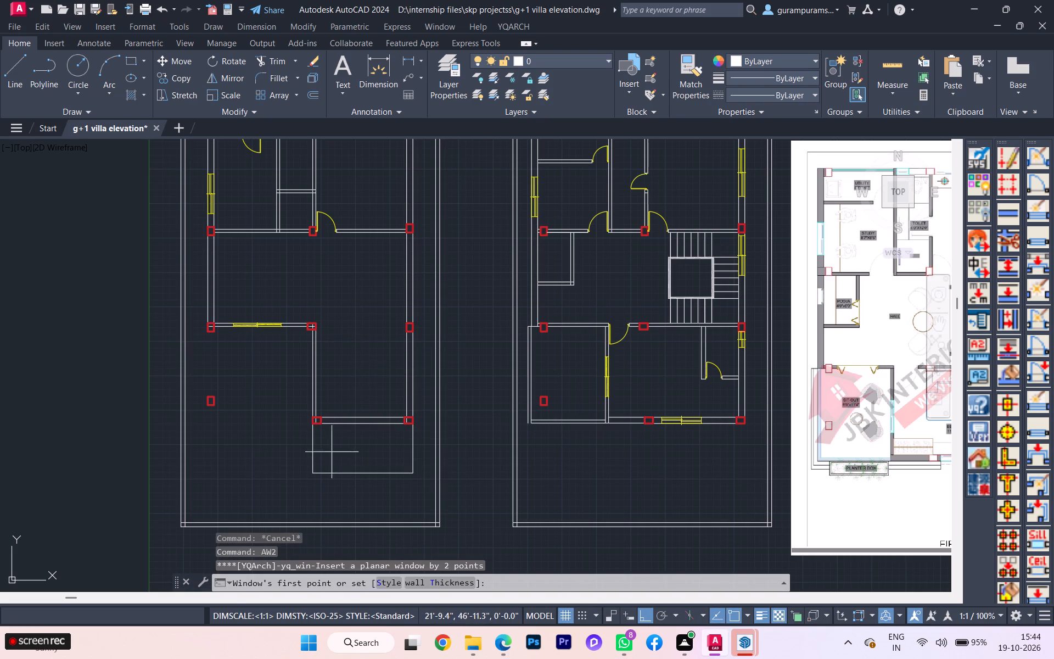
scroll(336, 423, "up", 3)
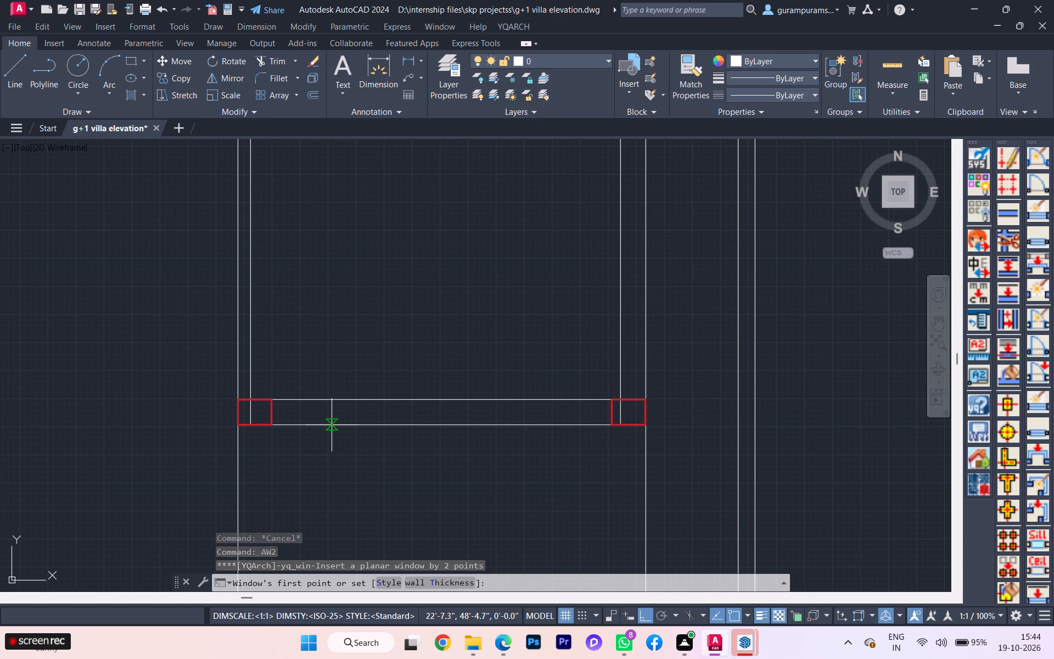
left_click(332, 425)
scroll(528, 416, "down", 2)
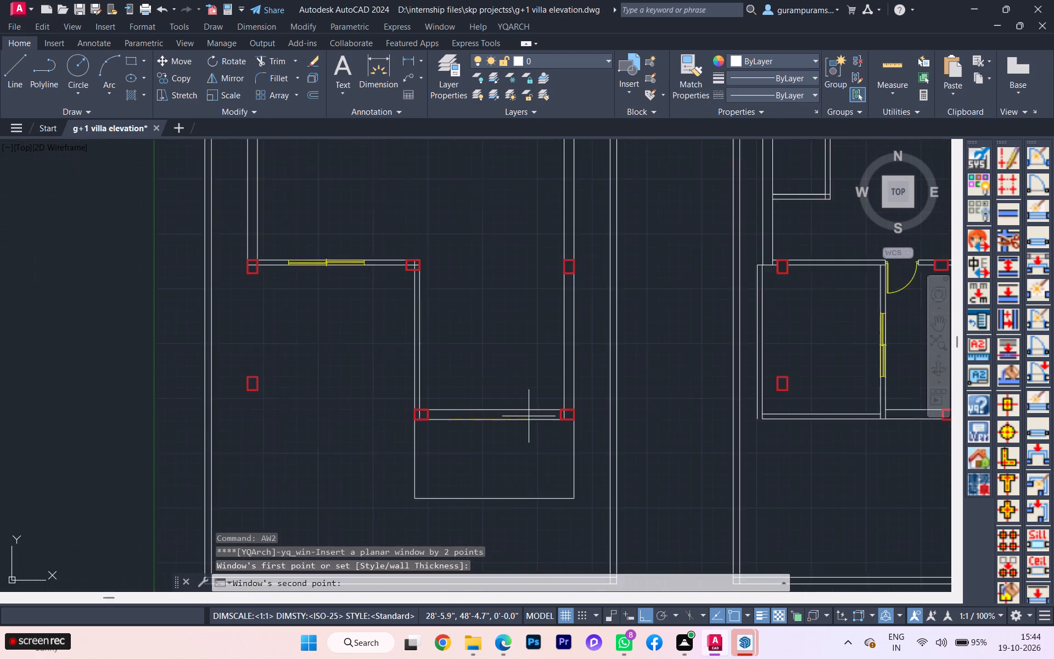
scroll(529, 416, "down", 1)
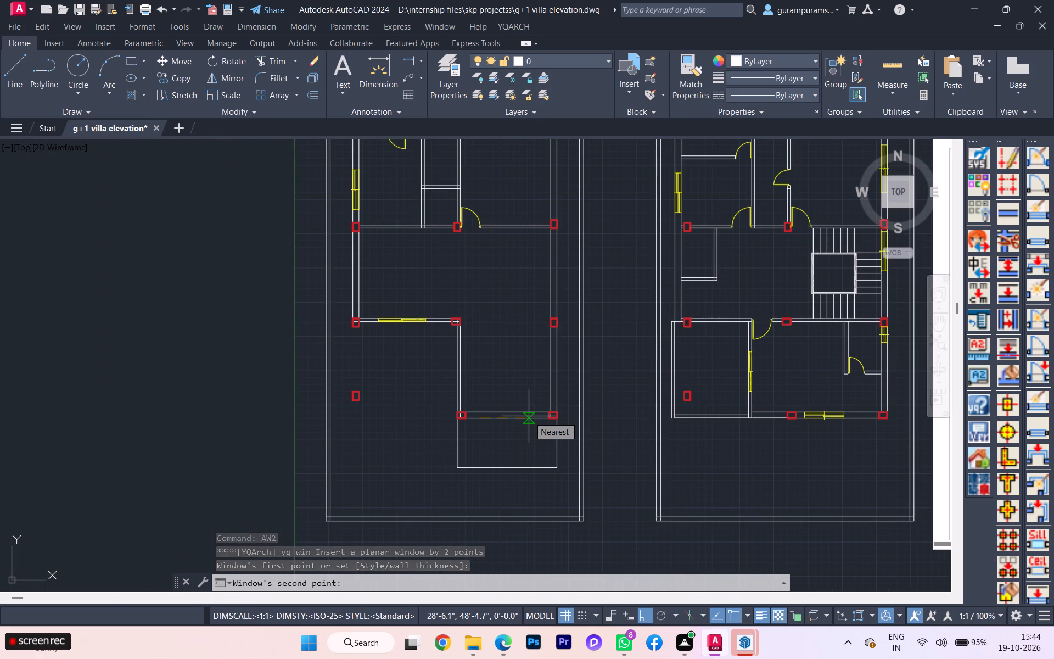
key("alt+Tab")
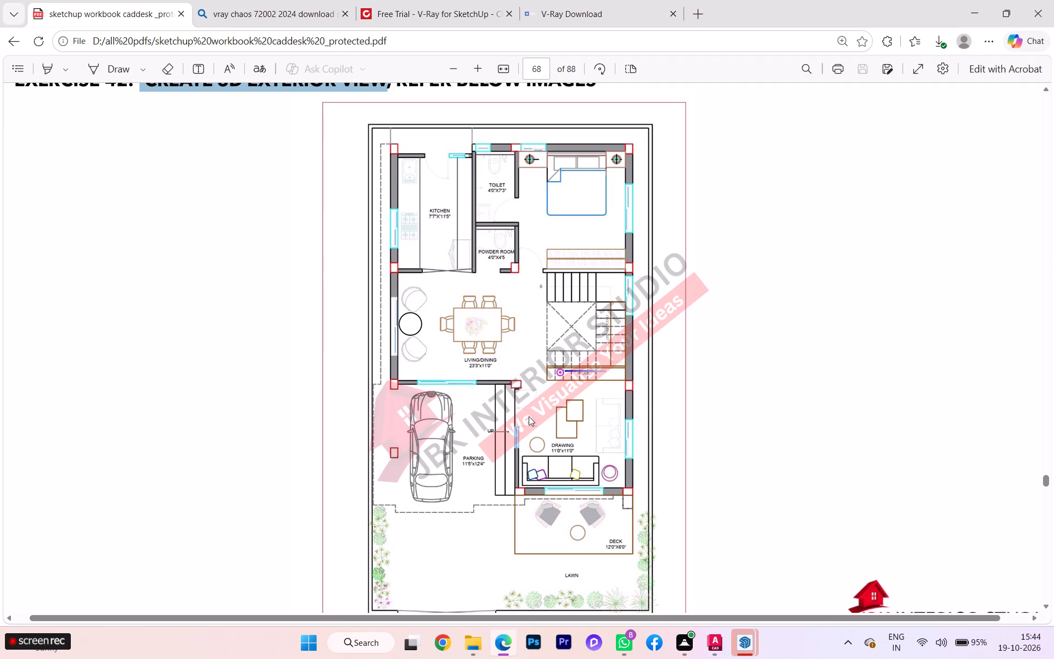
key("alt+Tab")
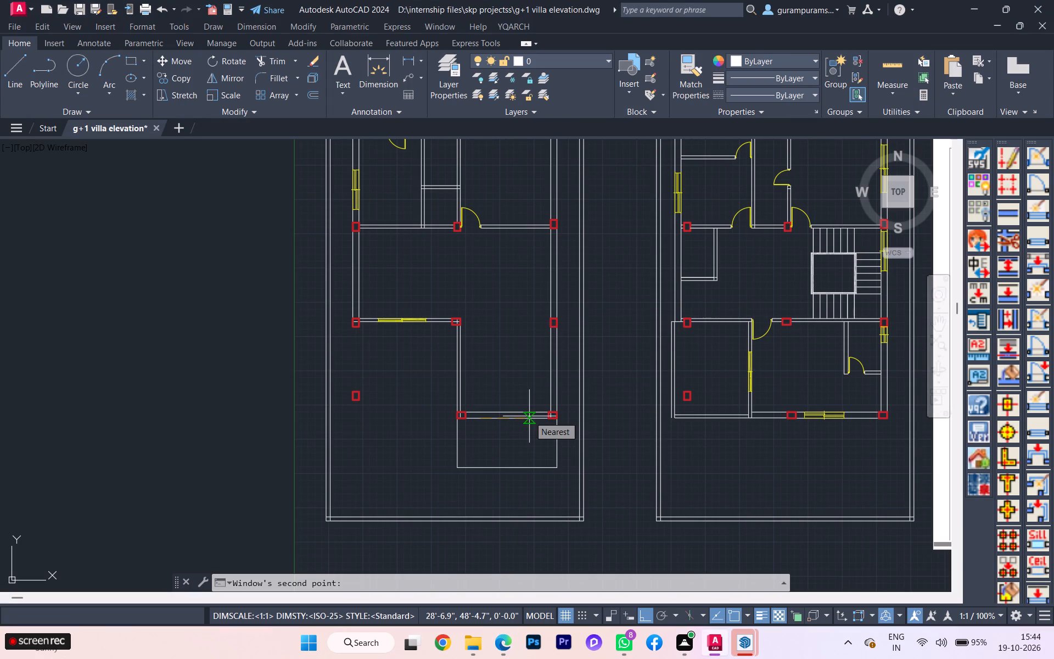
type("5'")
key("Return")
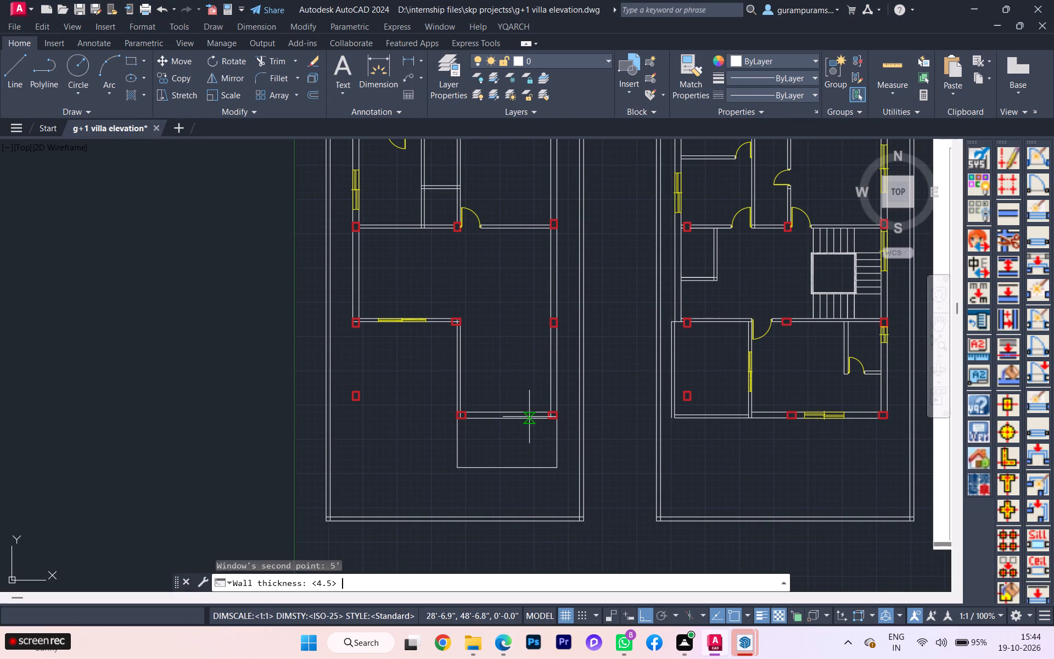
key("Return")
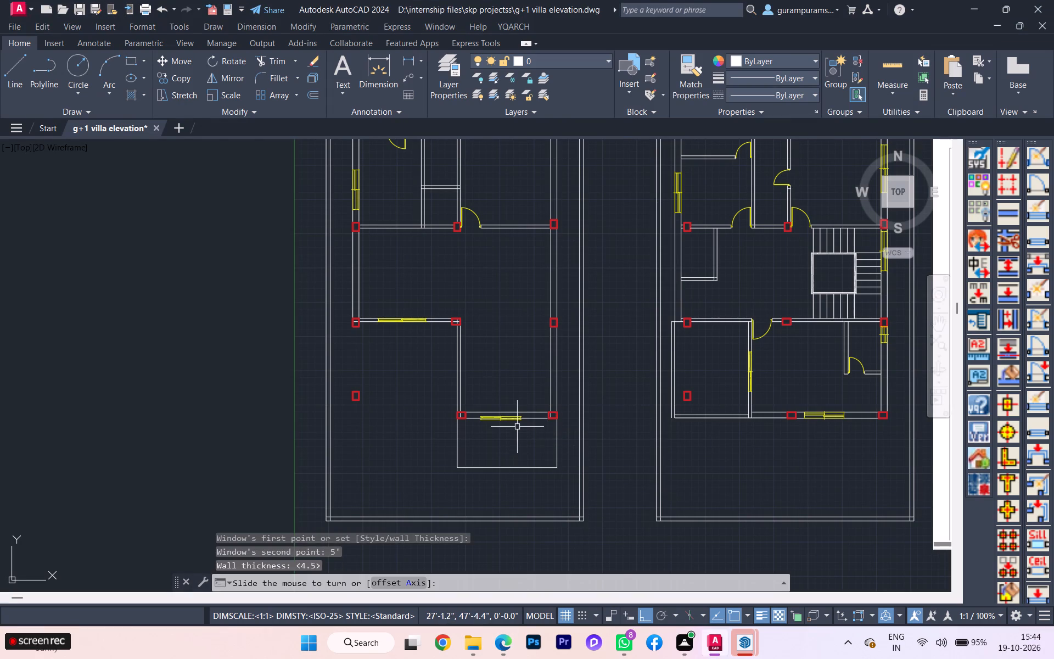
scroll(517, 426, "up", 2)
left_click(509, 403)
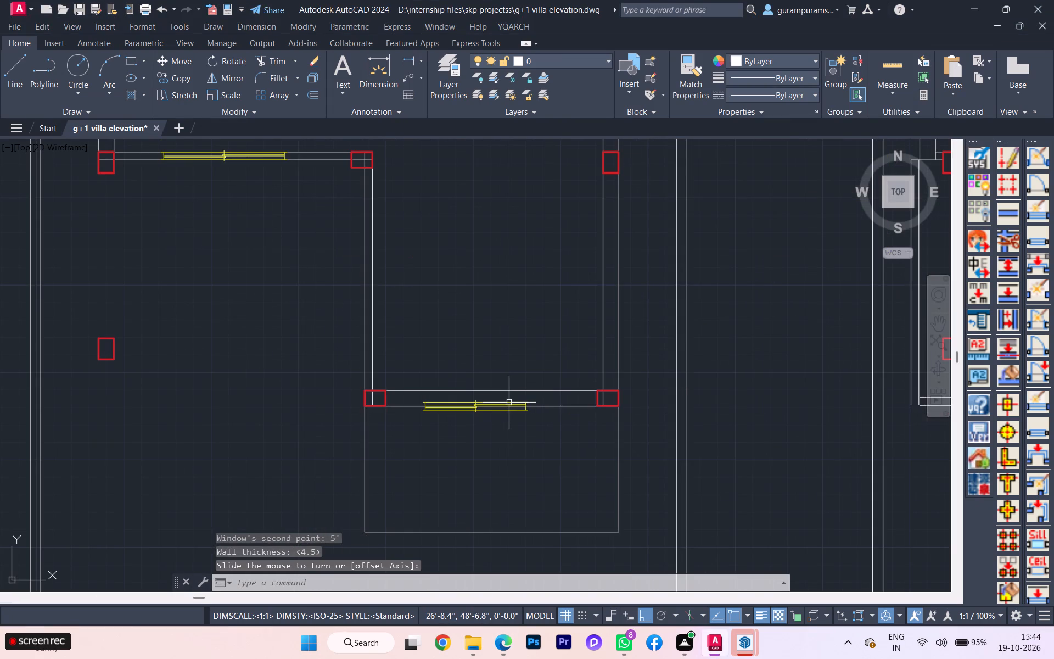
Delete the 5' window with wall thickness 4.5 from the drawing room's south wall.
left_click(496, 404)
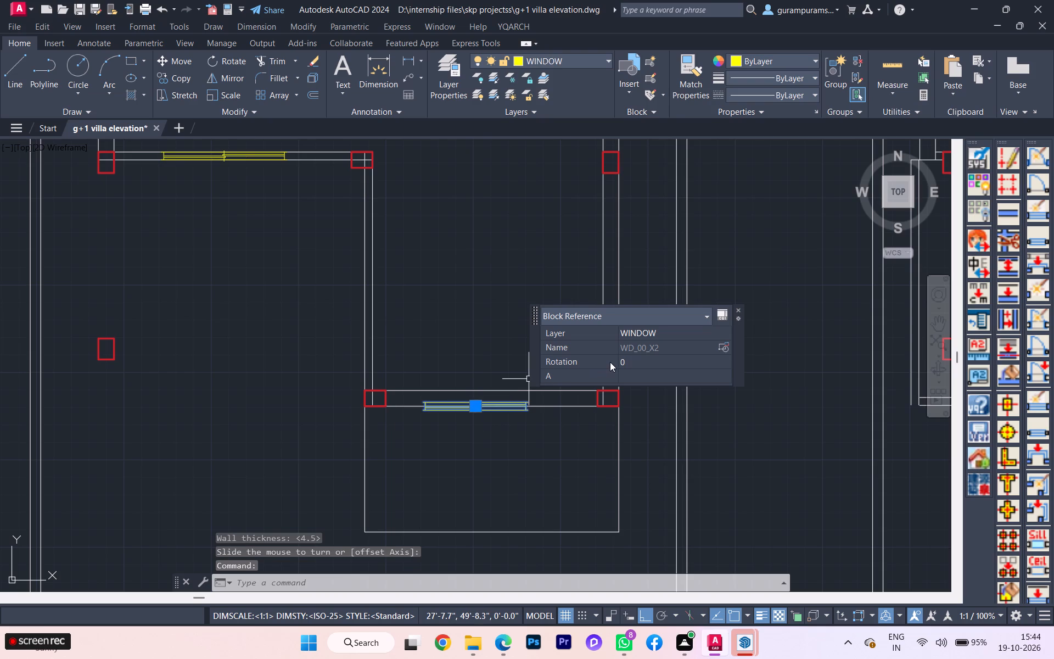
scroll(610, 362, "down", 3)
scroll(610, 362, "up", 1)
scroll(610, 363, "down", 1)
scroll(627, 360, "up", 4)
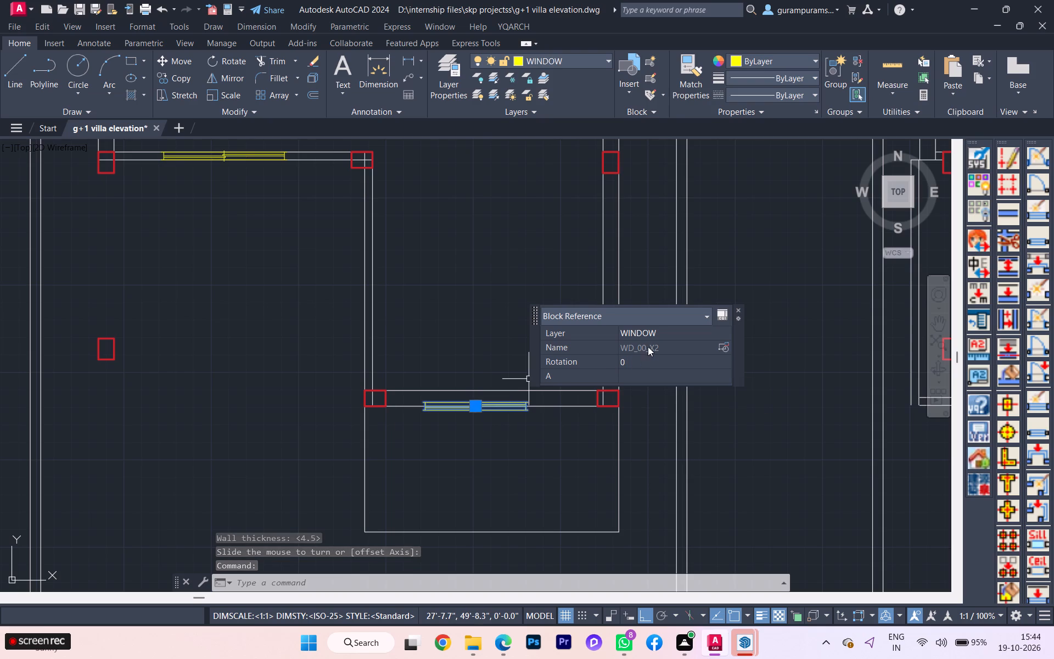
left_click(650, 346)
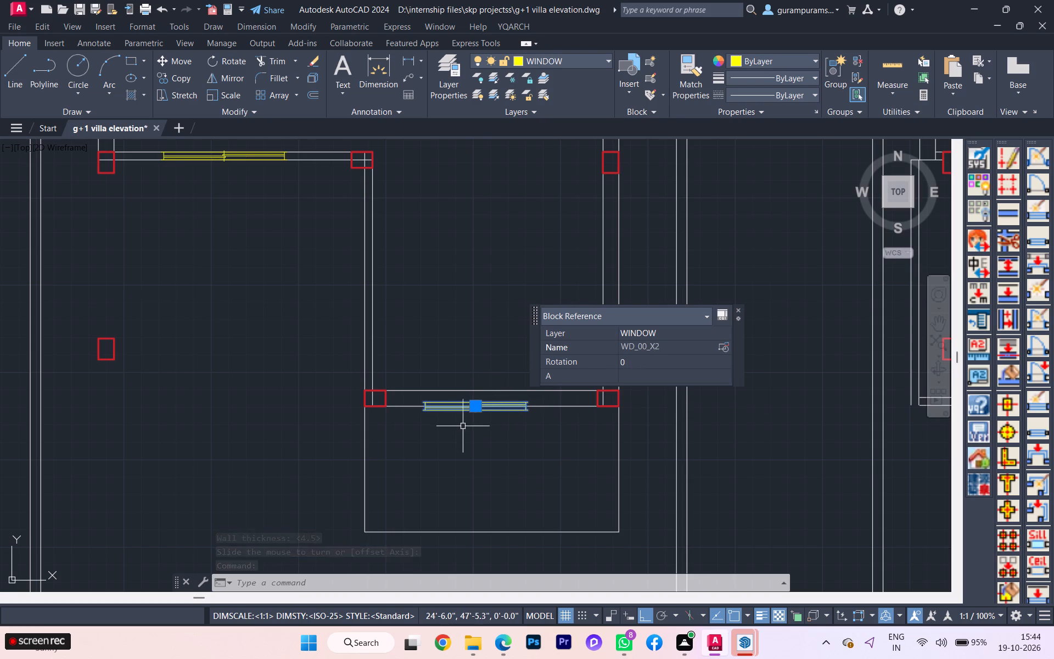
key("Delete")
Start a two-point planar window insertion and set its wall thickness to 9.
scroll(472, 417, "down", 5)
scroll(472, 416, "up", 5)
scroll(472, 416, "down", 1)
scroll(472, 416, "up", 1)
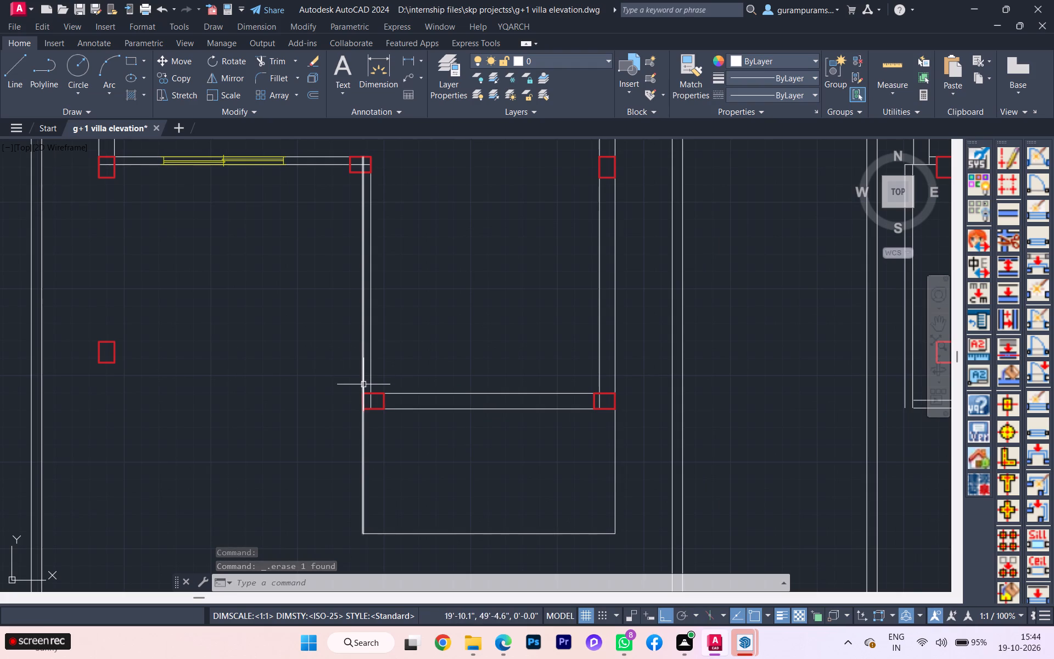
key("a")
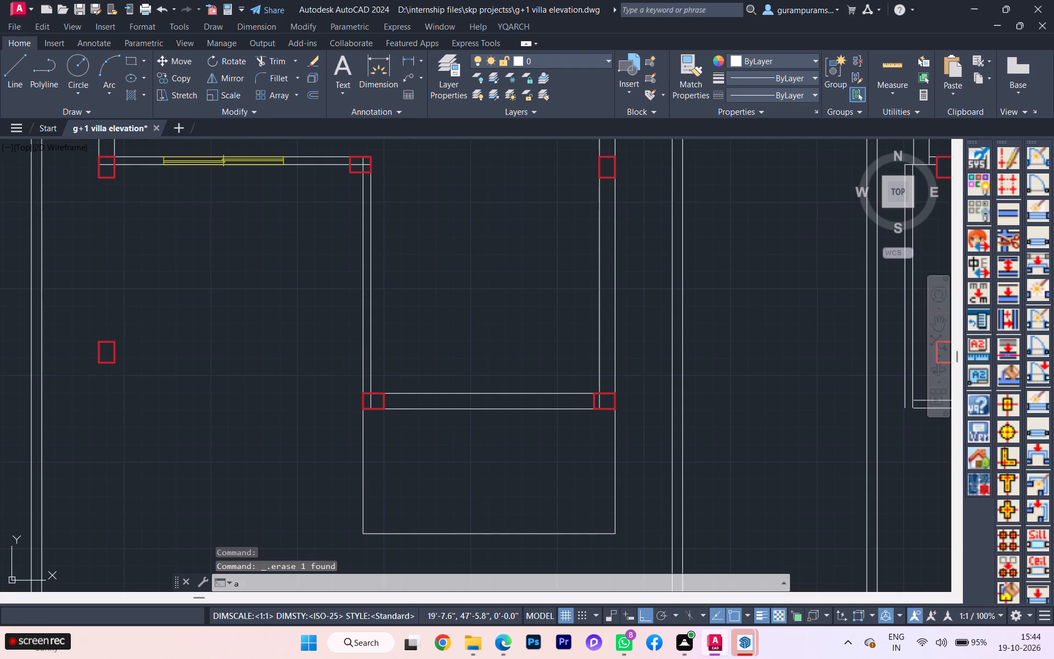
type("w2")
key("Return")
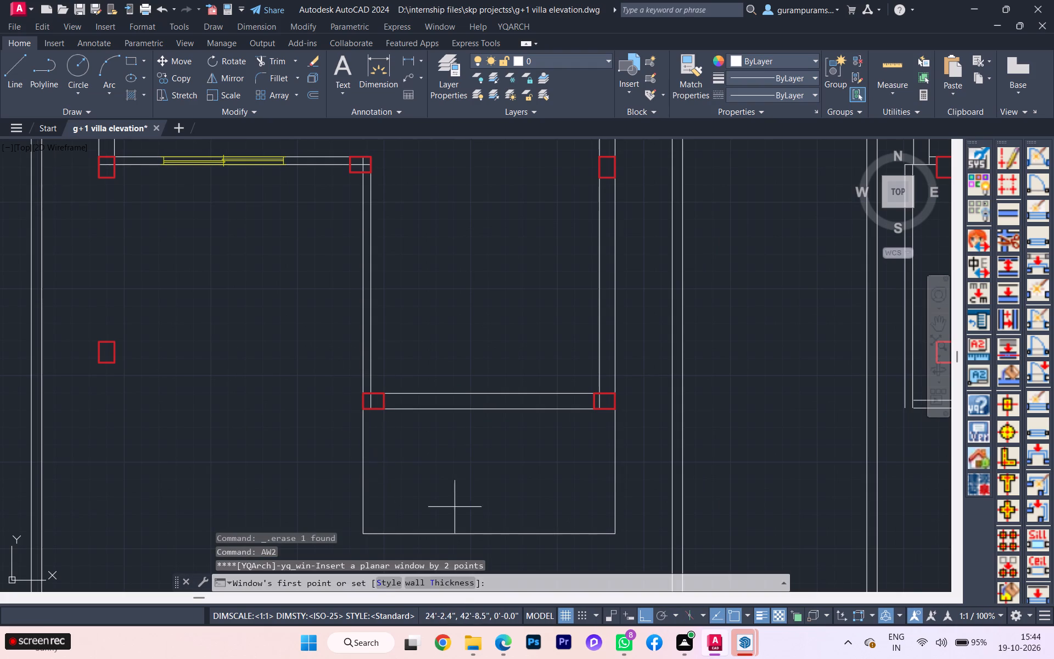
left_click(459, 589)
left_click(448, 580)
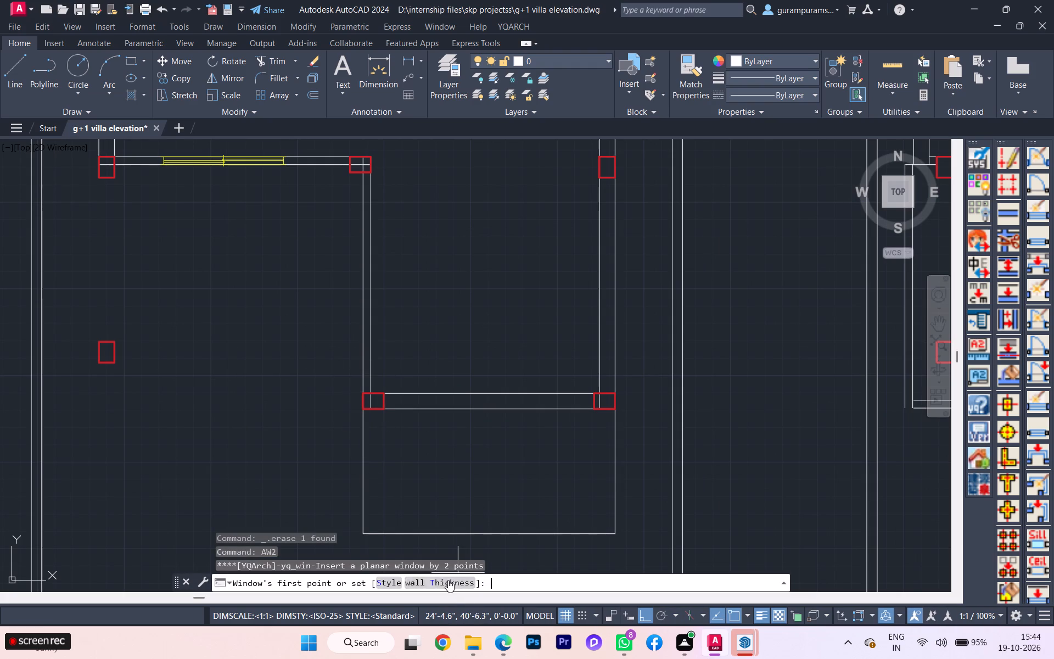
left_click(571, 395)
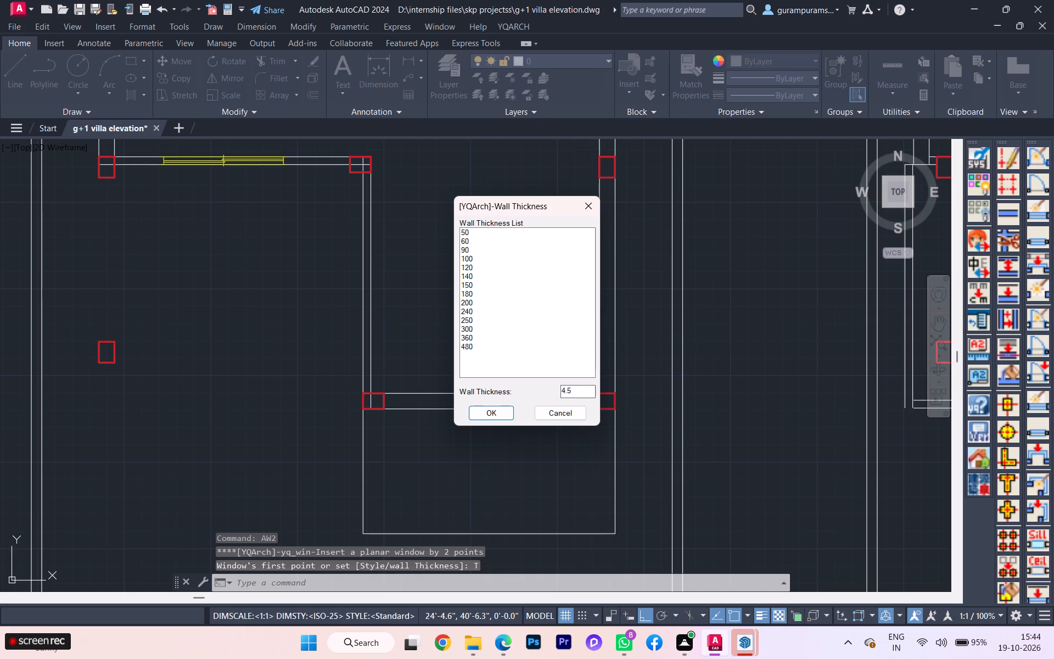
key("BackSpace")
key("BackSpace")
key("BackSpace")
key("BackSpace")
key("9")
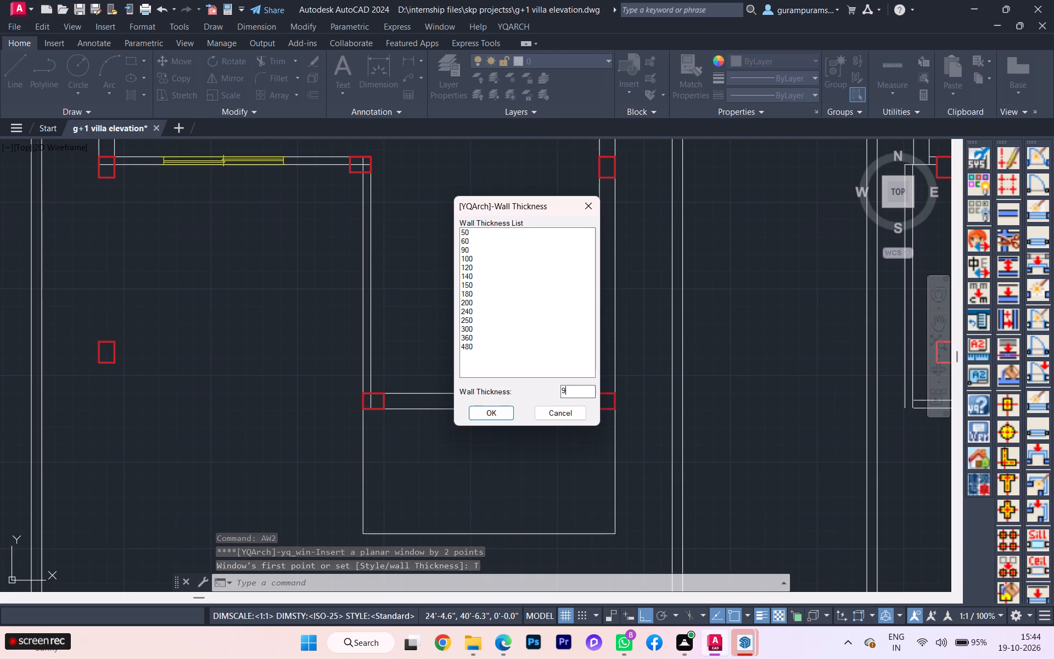
left_click(492, 408)
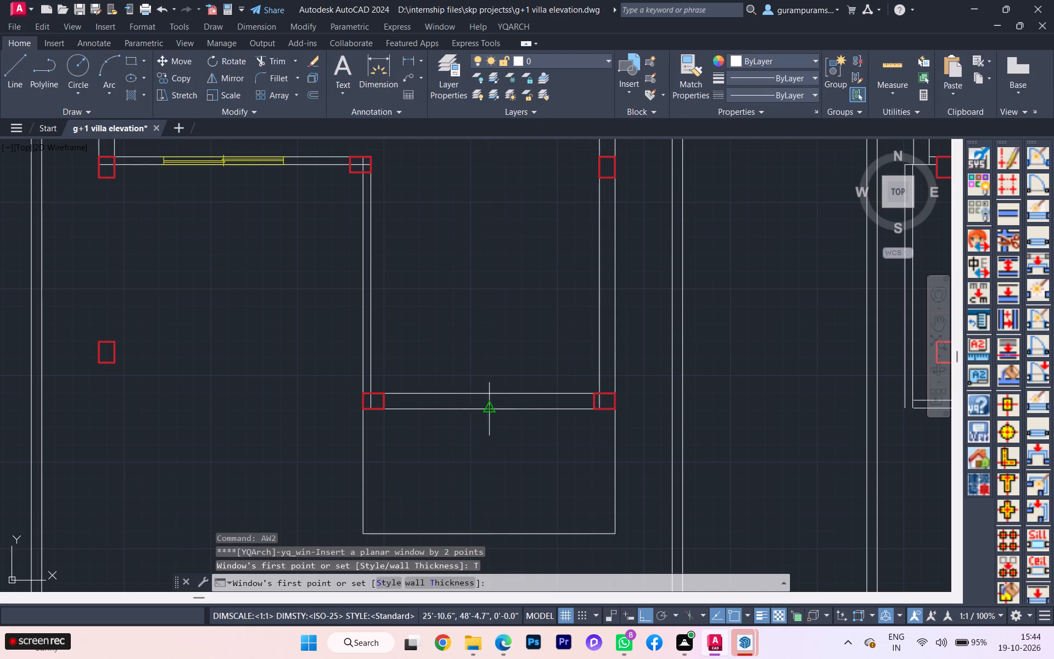
Insert a 5' window along the outer line of the drawing room's south wall, facing the deck.
scroll(431, 408, "up", 1)
left_click(429, 411)
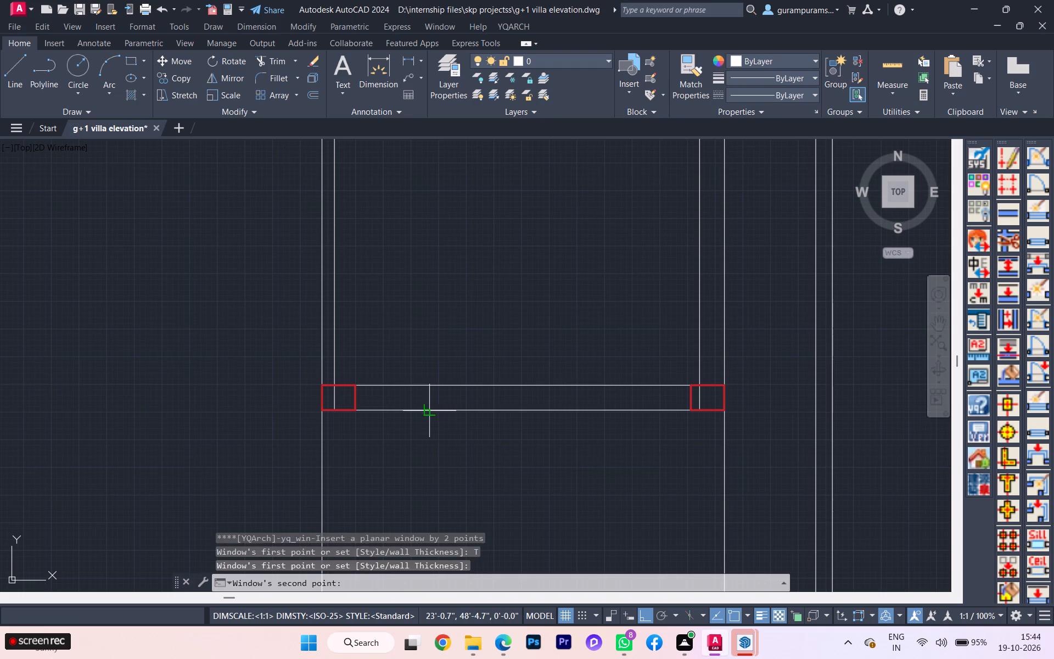
scroll(610, 408, "down", 1)
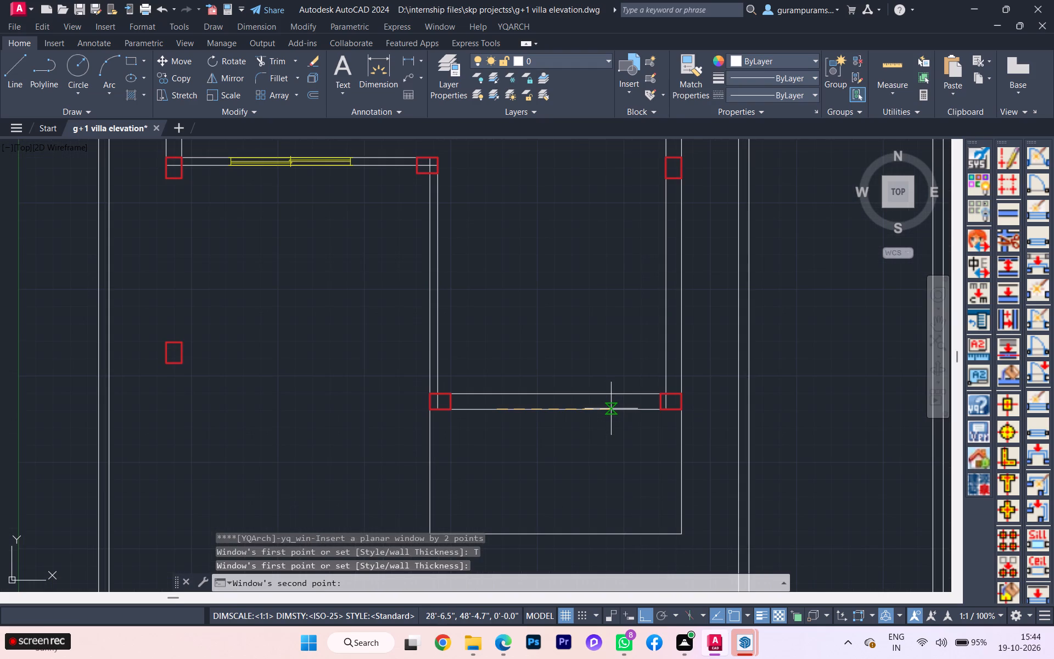
type("5'")
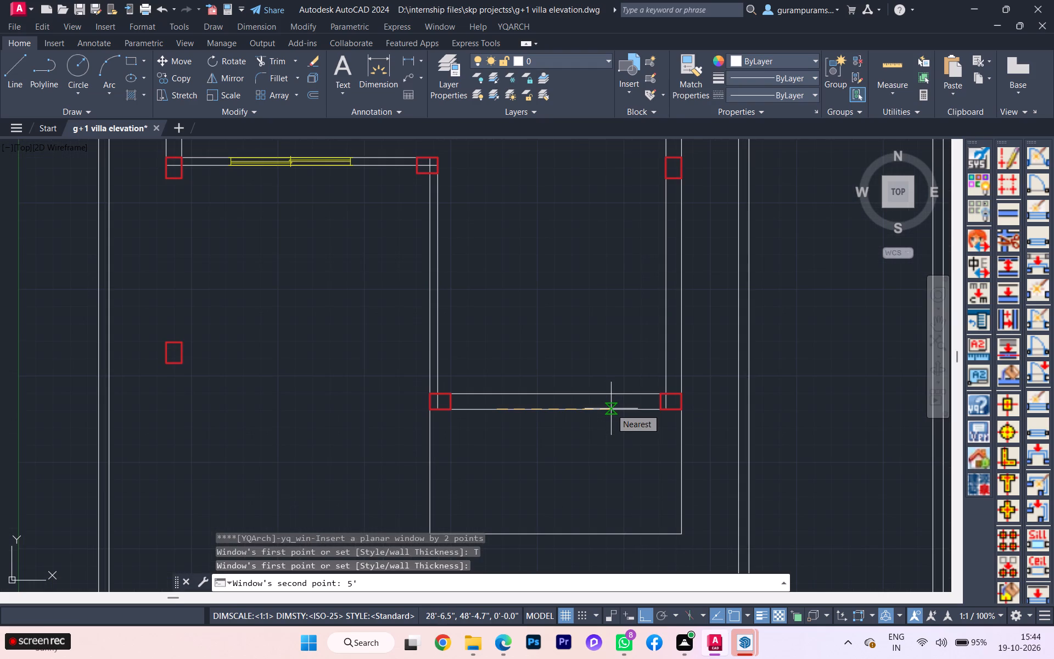
key("Return")
key("Return")
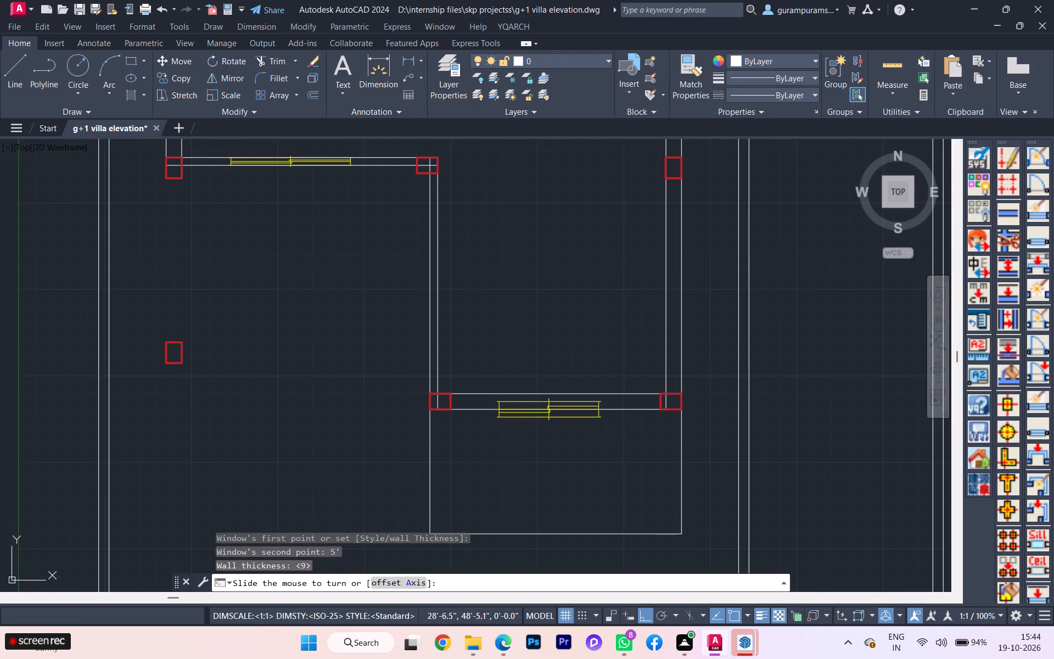
left_click(480, 393)
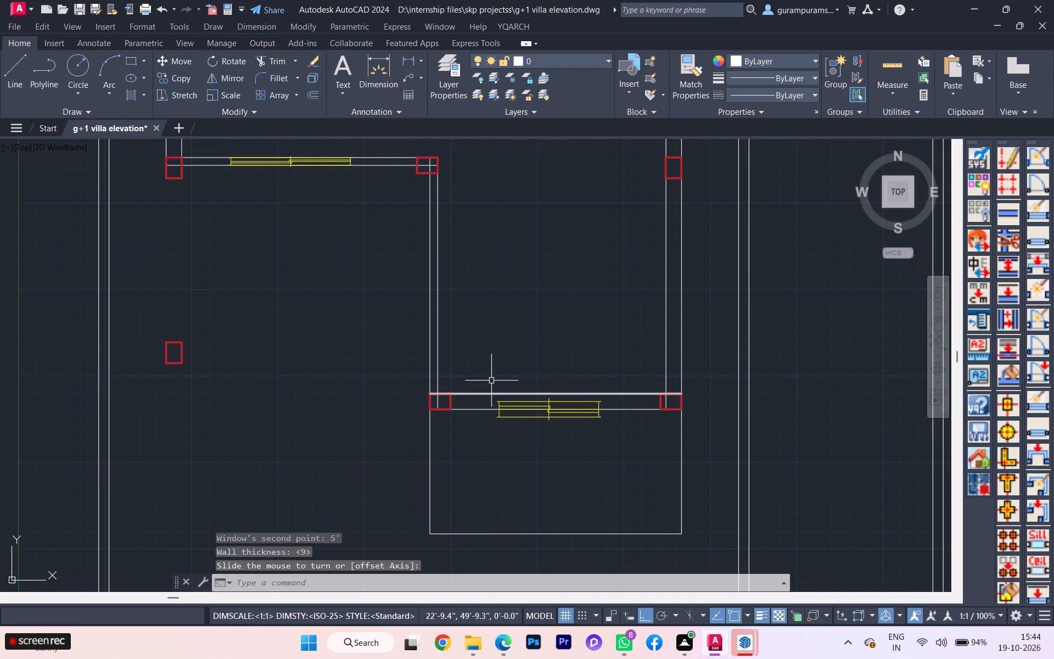
key("space")
scroll(511, 400, "up", 2)
key("space")
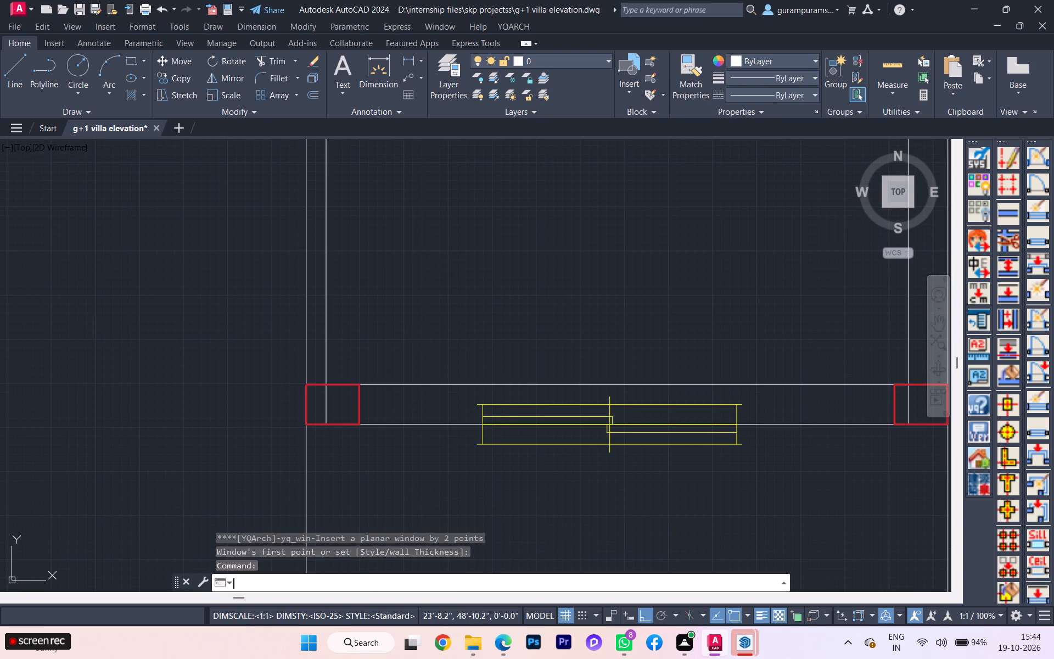
key("Escape")
Move the 5' window from its outer edge onto the wall's outer line so it sits within the drawing room's south wall.
left_click(506, 406)
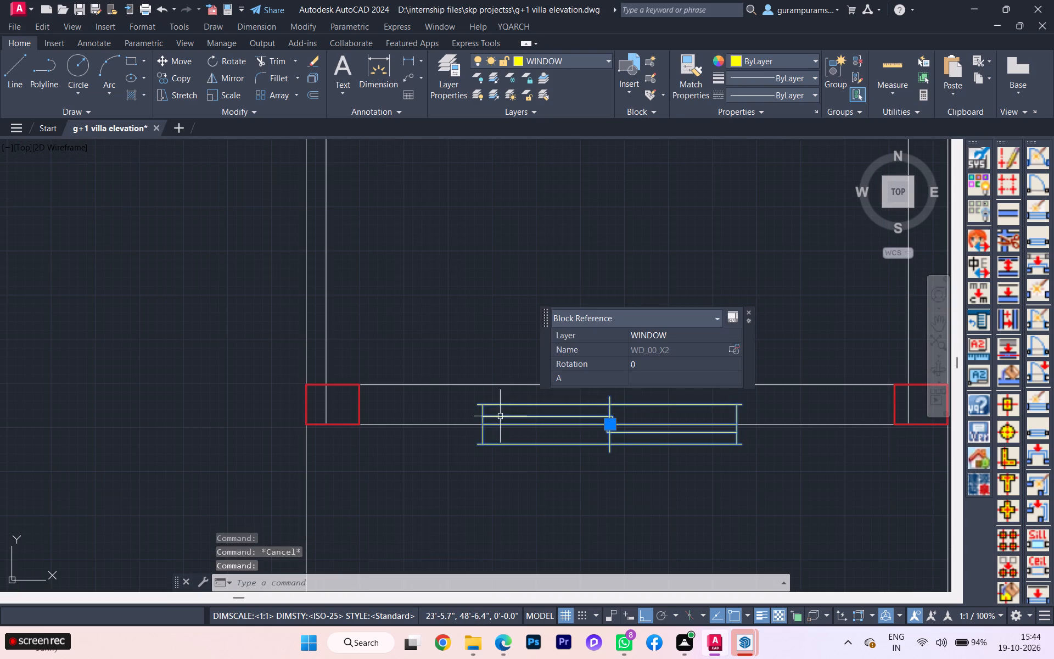
key("m")
key("Return")
scroll(506, 429, "up", 2)
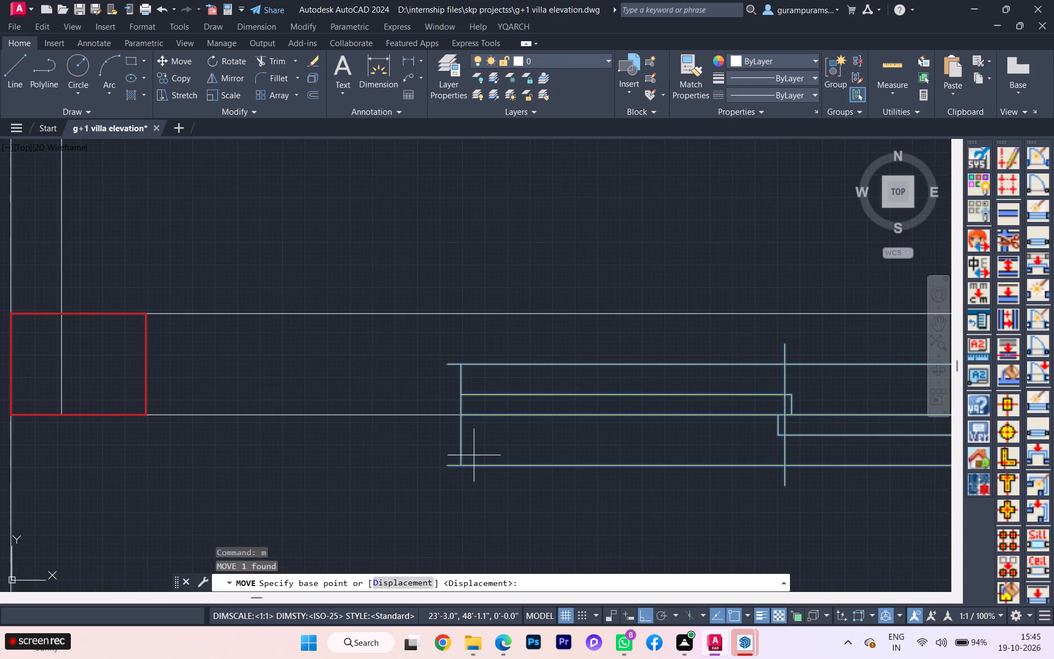
left_click(467, 471)
left_click(459, 413)
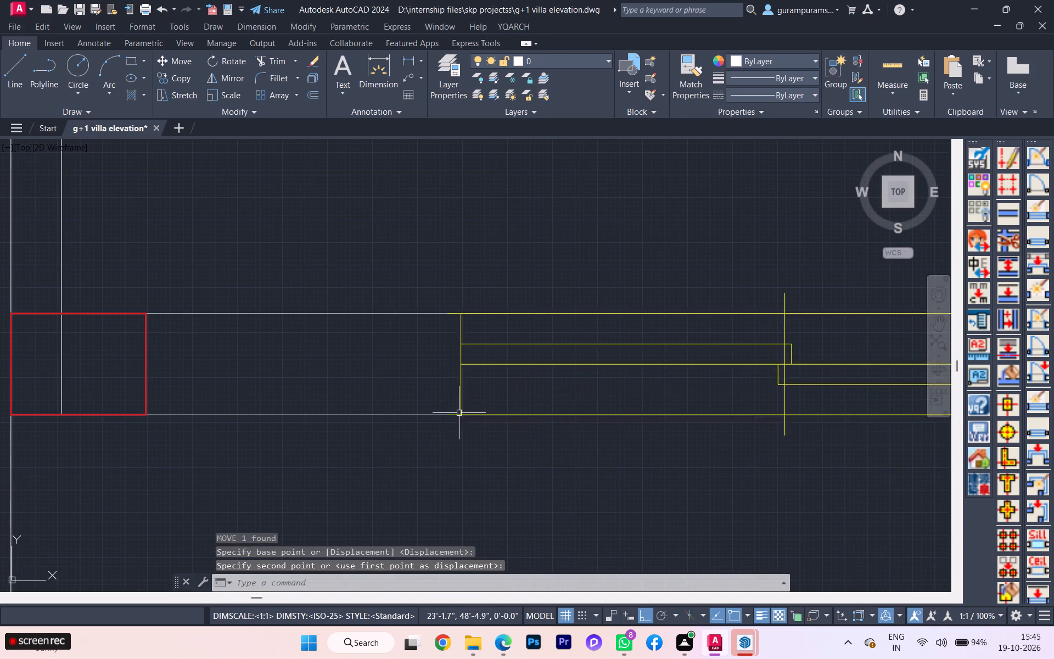
key("space")
scroll(383, 405, "down", 5)
scroll(383, 405, "up", 2)
scroll(383, 405, "down", 4)
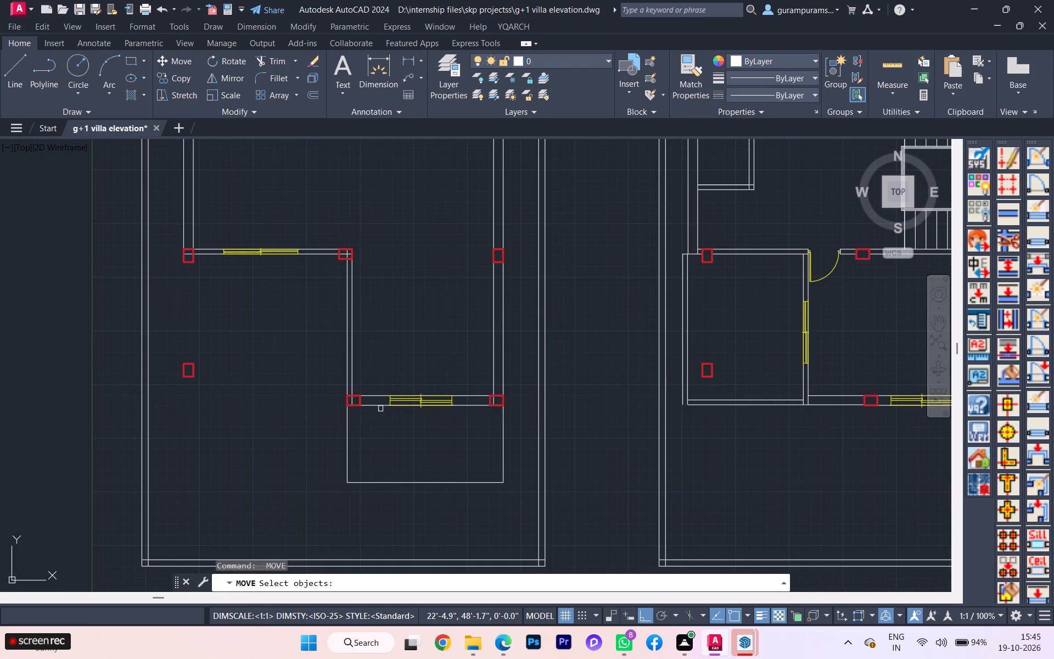
key("Escape")
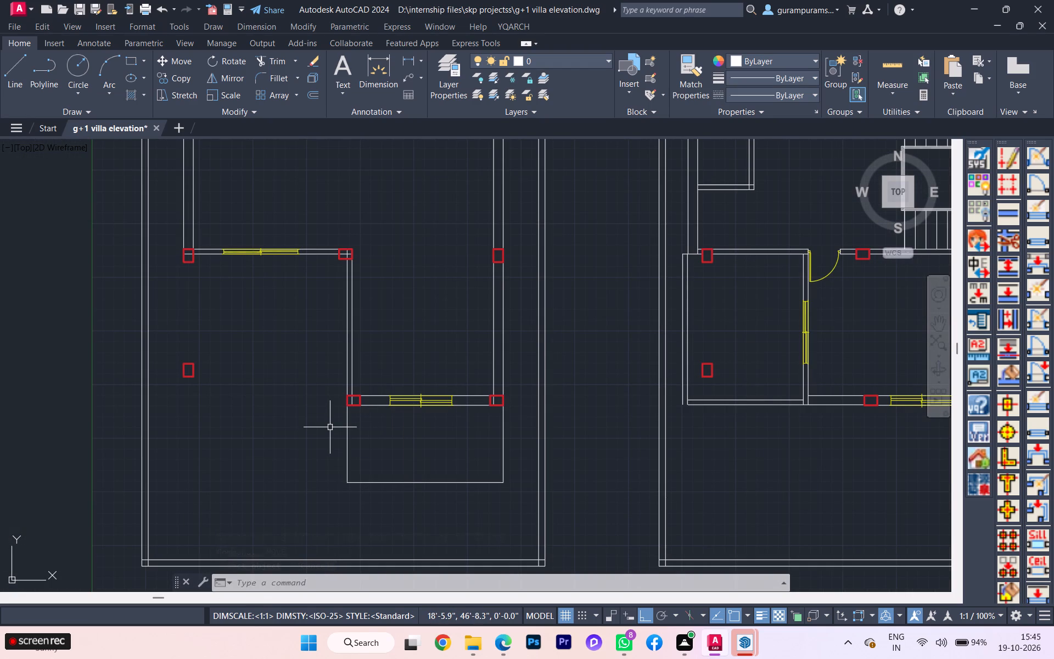
key("Escape")
Check the workbook's ground floor plan for the remaining windows around the drawing room.
scroll(333, 425, "down", 1)
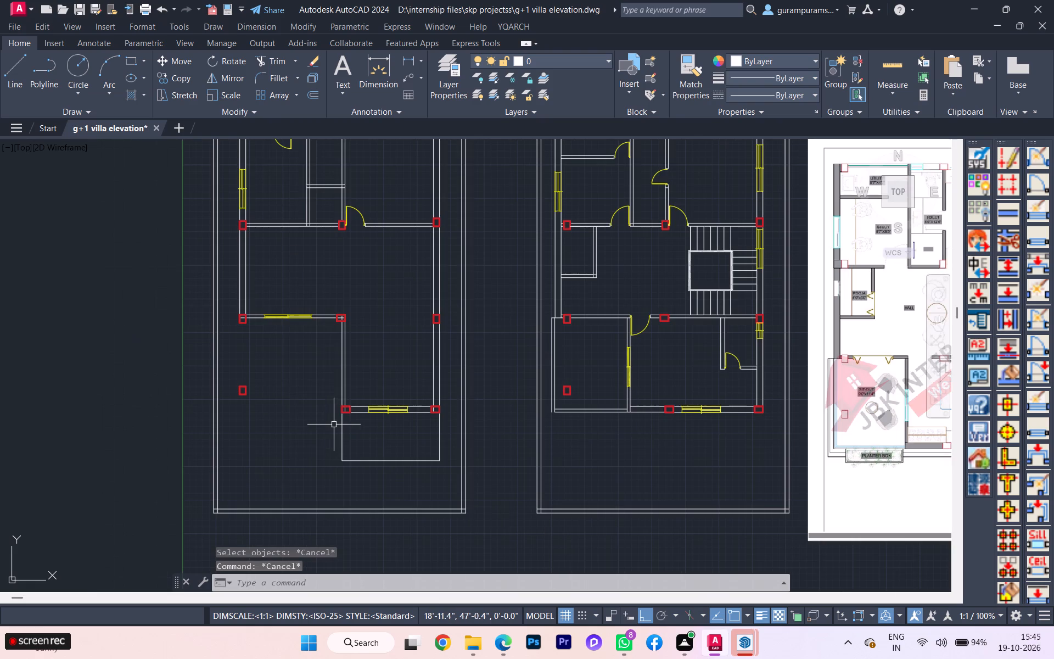
key("alt+Tab")
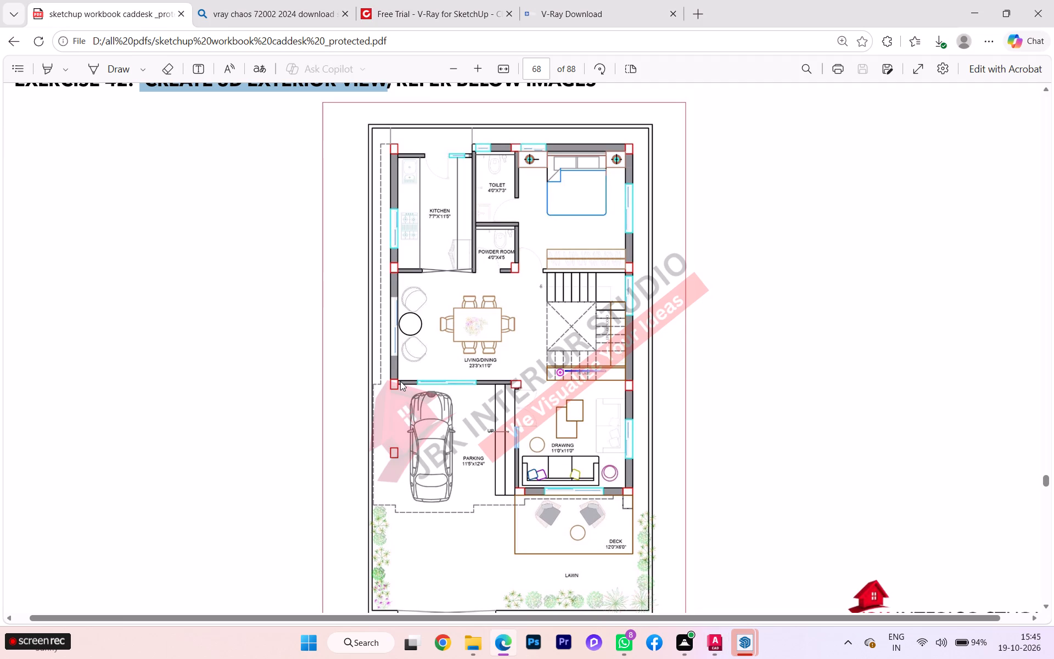
key("alt+Tab")
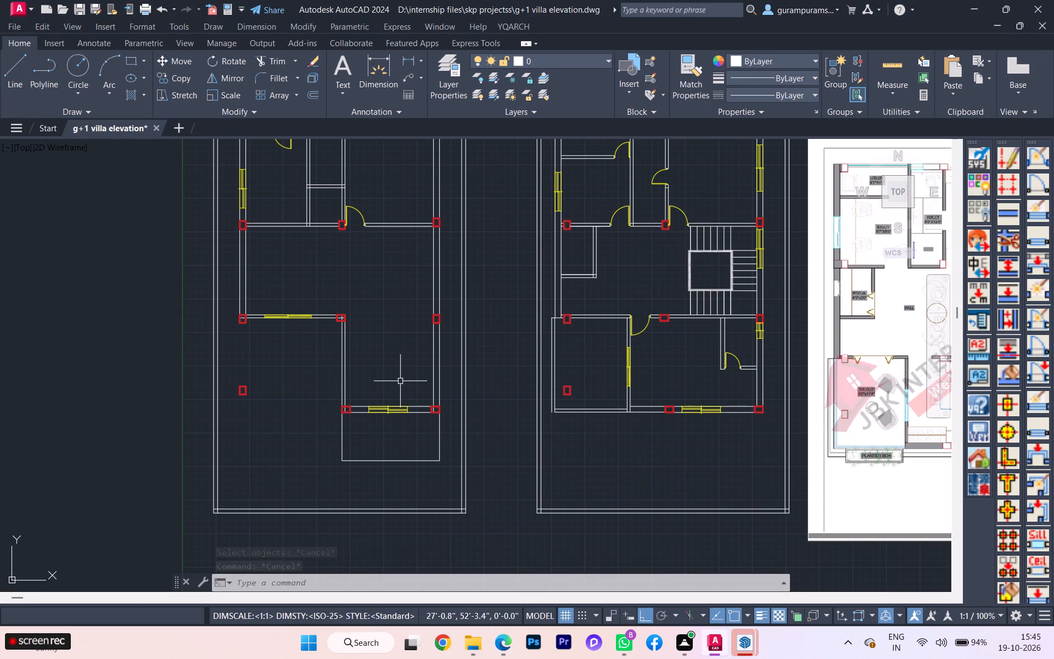
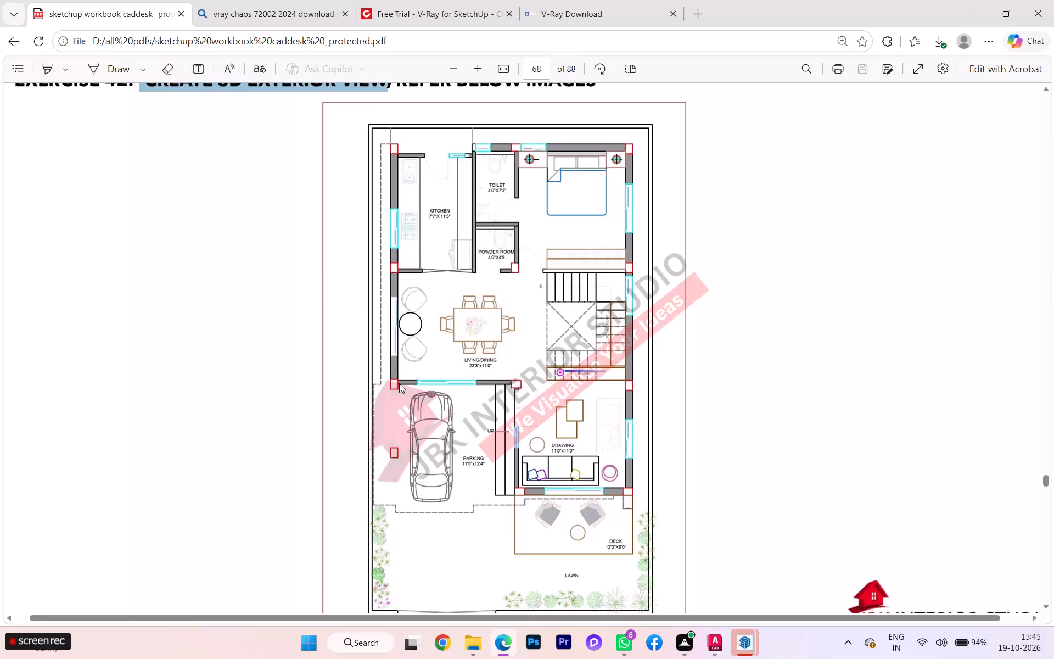
In AutoCAD, insert a 5' window with 9" wall thickness on the ground-floor staircase area's east wall, starting below the upper column.
key("alt+Tab")
scroll(421, 255, "up", 1)
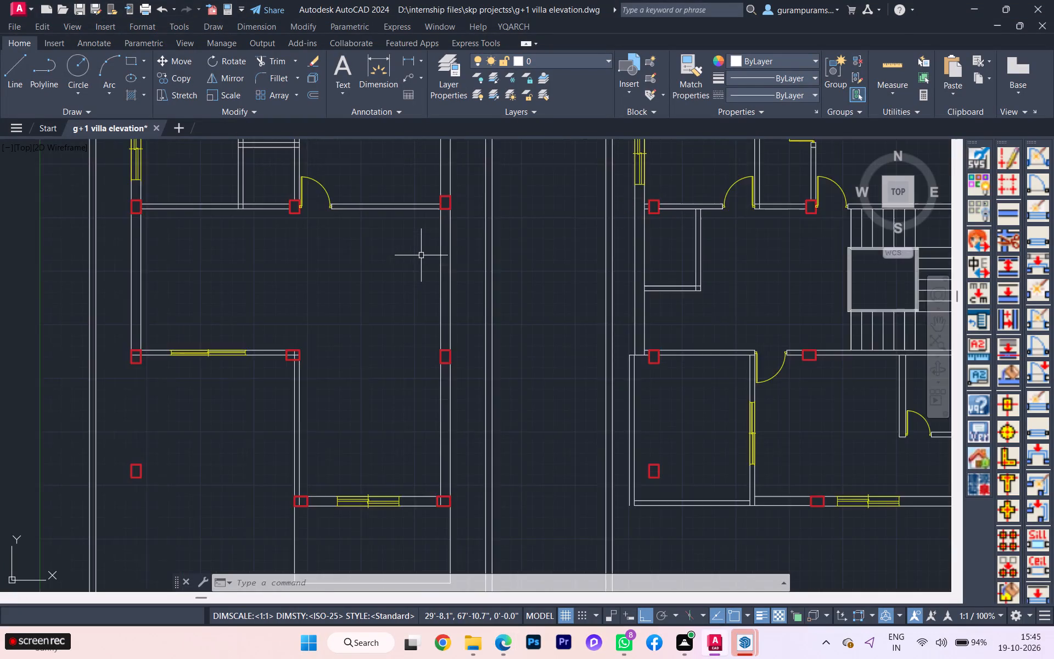
scroll(421, 255, "up", 1)
type("aw2")
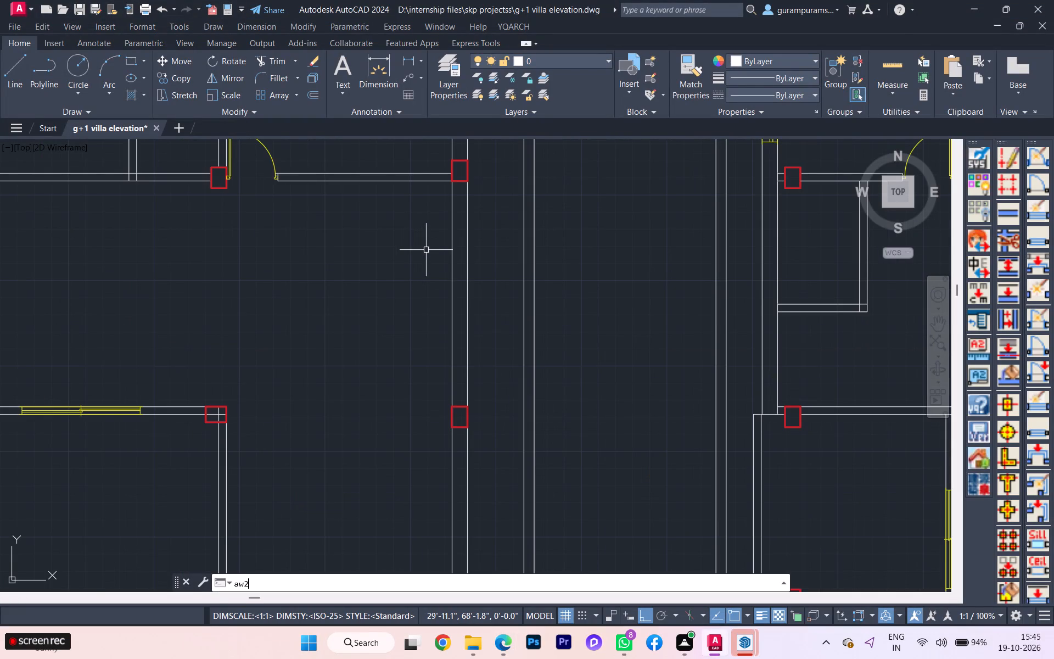
key("Return")
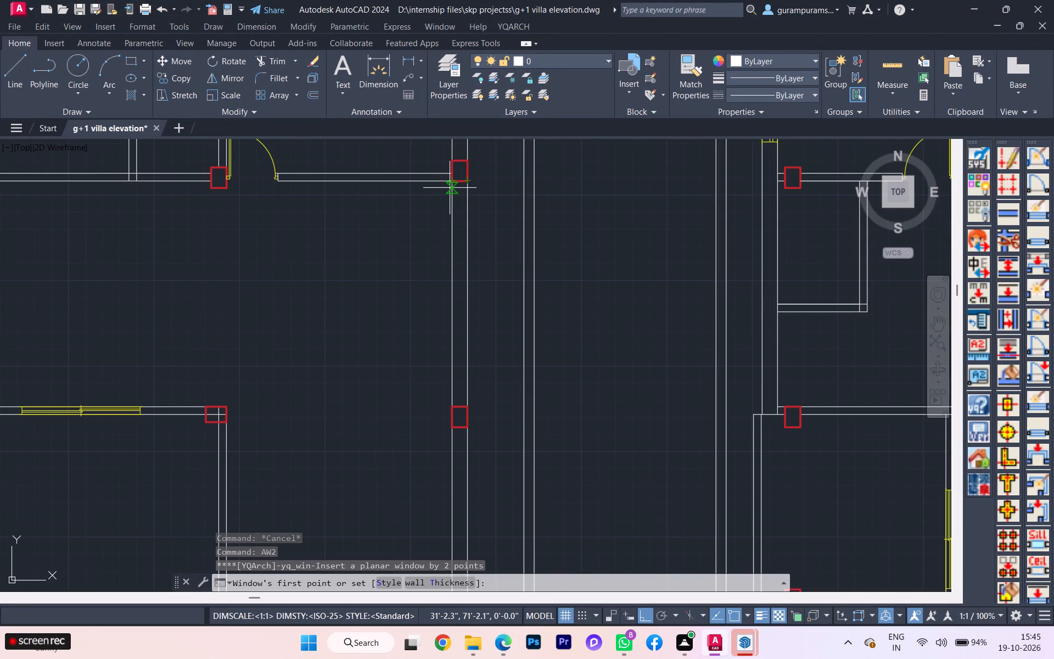
left_click(450, 186)
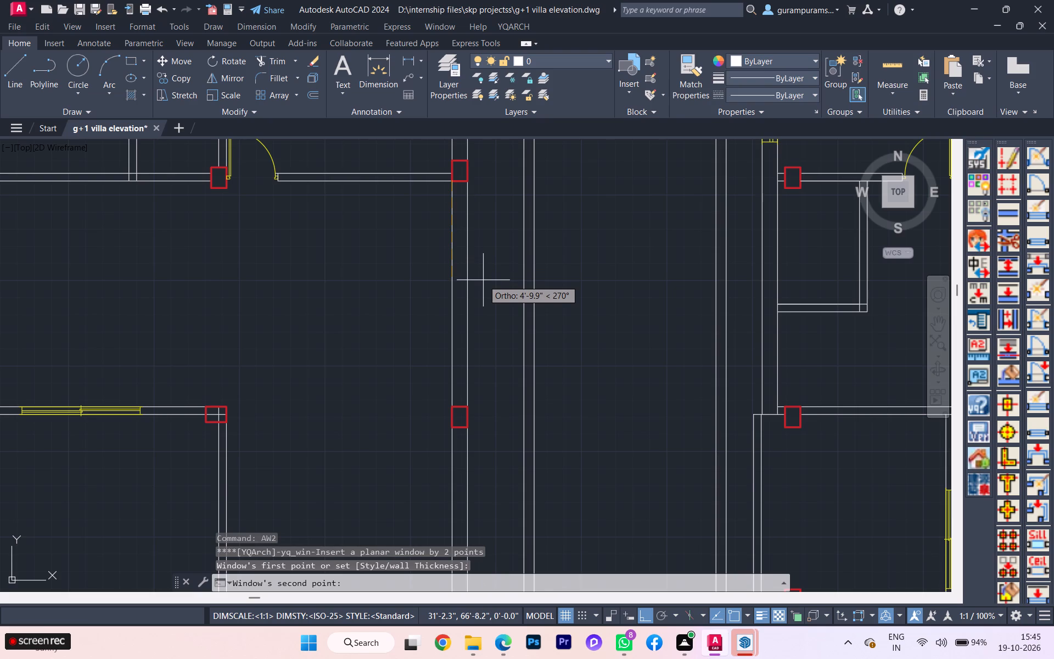
type("5'")
key("Return")
key("Return")
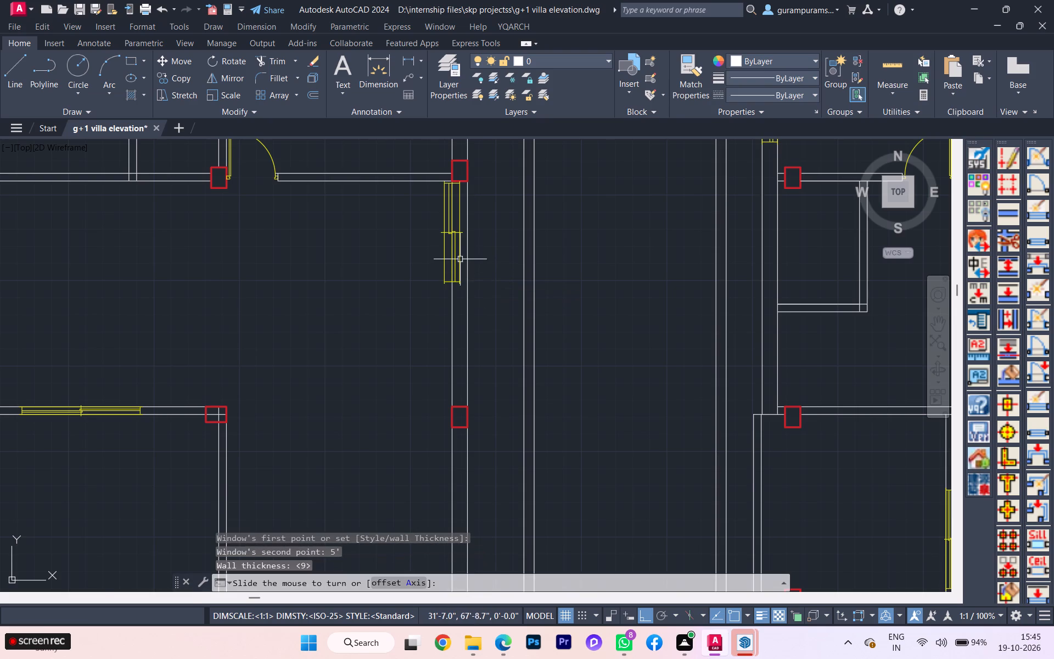
scroll(459, 259, "down", 1)
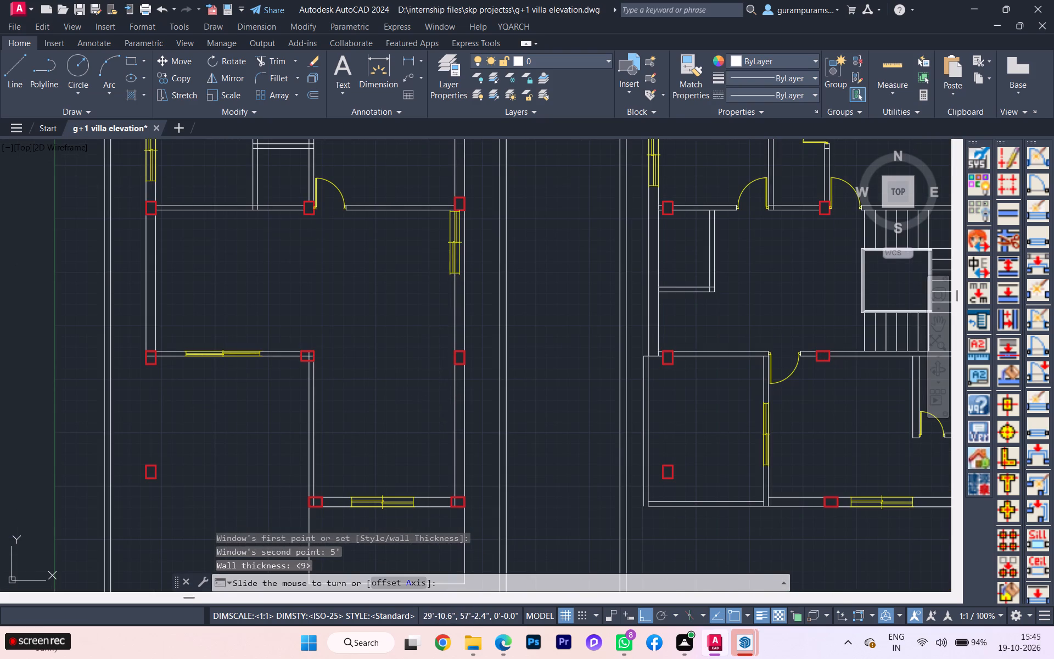
key("alt+Tab")
key("alt+Tab")
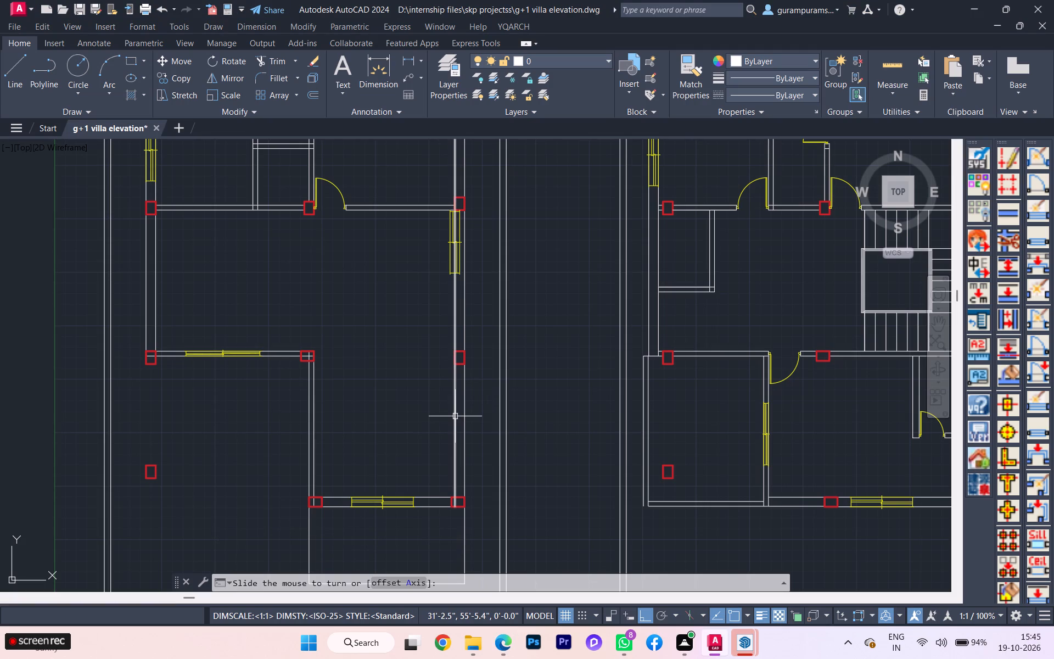
key("a")
key("w")
key("2")
key("Return")
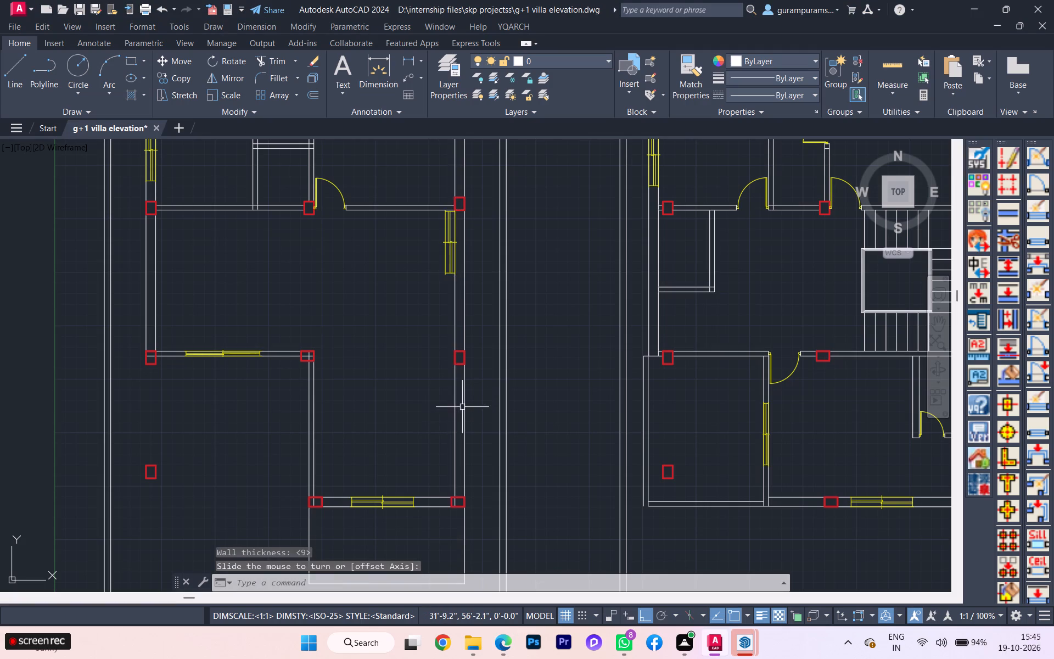
Insert a 4' two-point window with 9" wall thickness on the east wall of the ground-floor drawing room.
scroll(462, 405, "up", 2)
type("aw")
key("2")
key("Return")
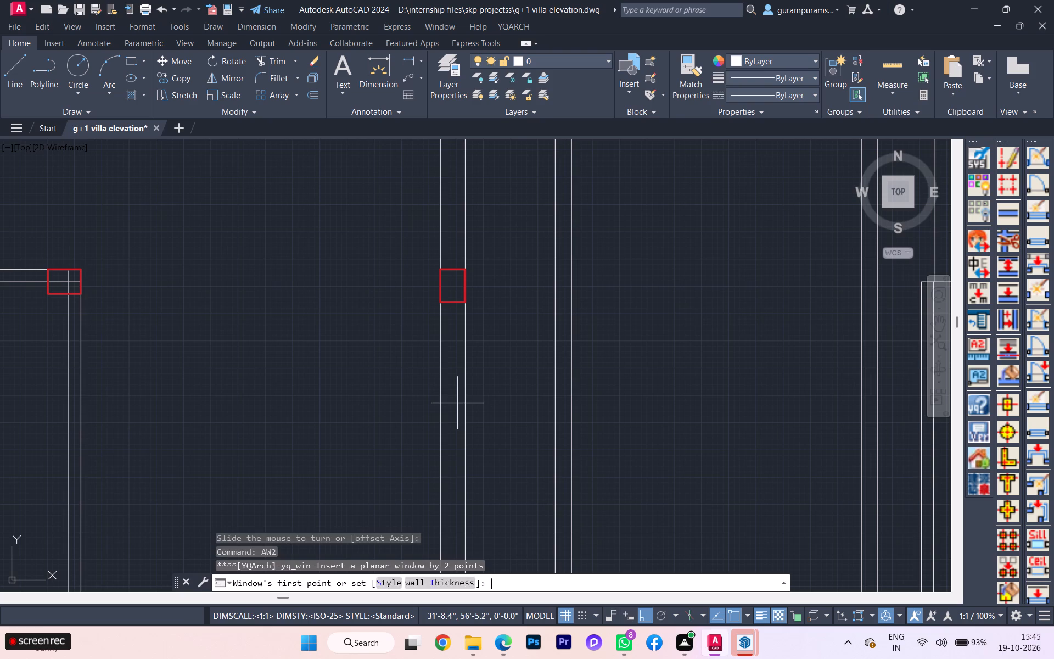
scroll(456, 373, "down", 3)
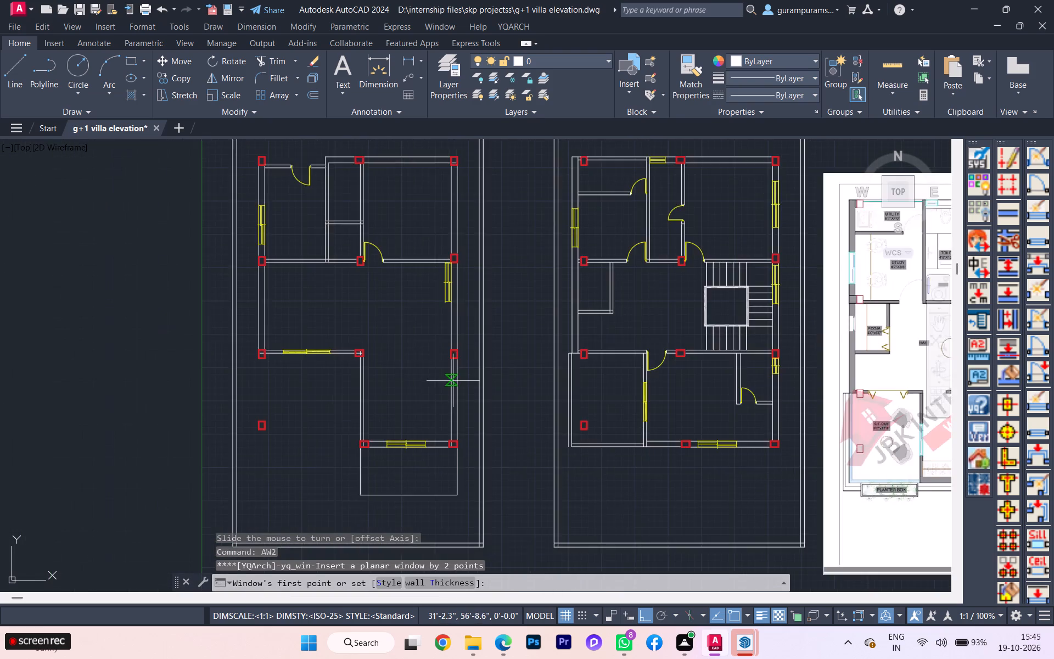
scroll(453, 381, "down", 2)
scroll(453, 381, "up", 3)
left_click(447, 374)
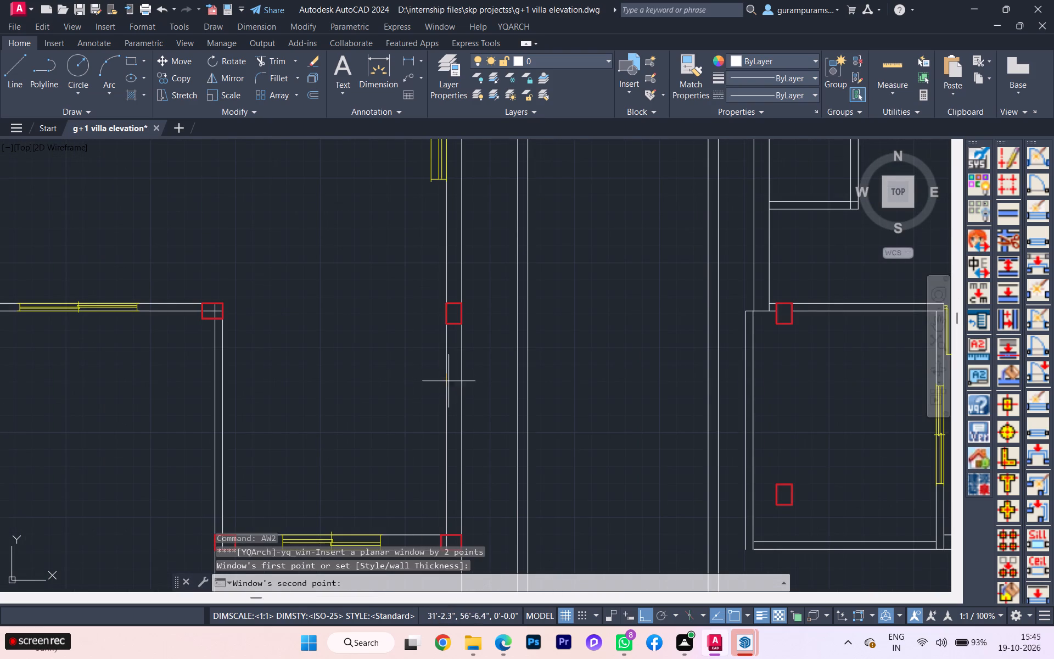
scroll(457, 443, "down", 2)
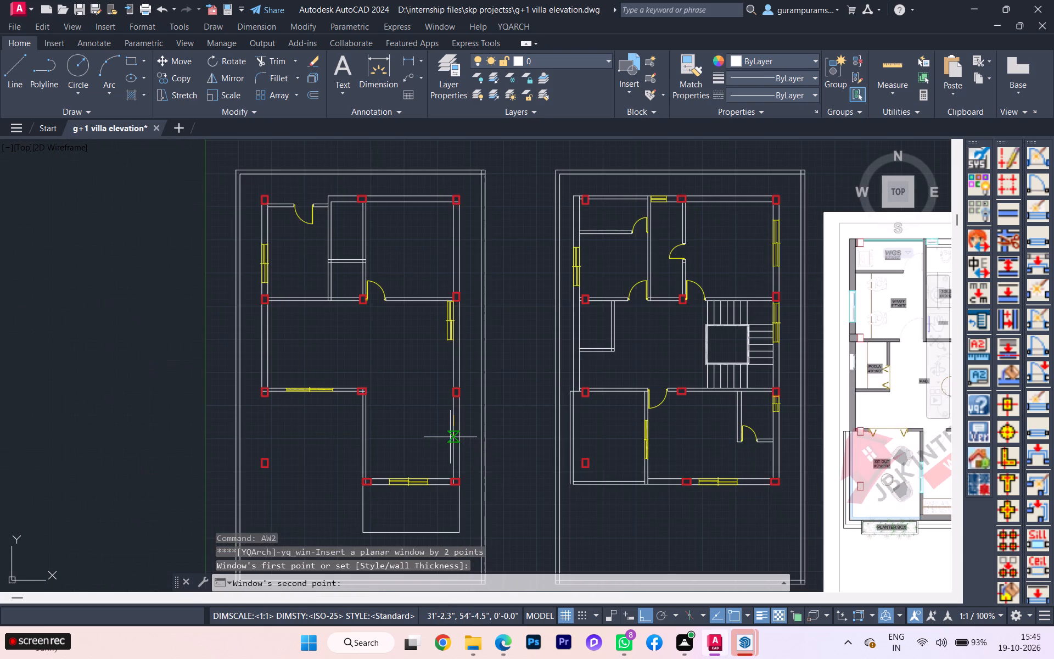
scroll(450, 448, "up", 2)
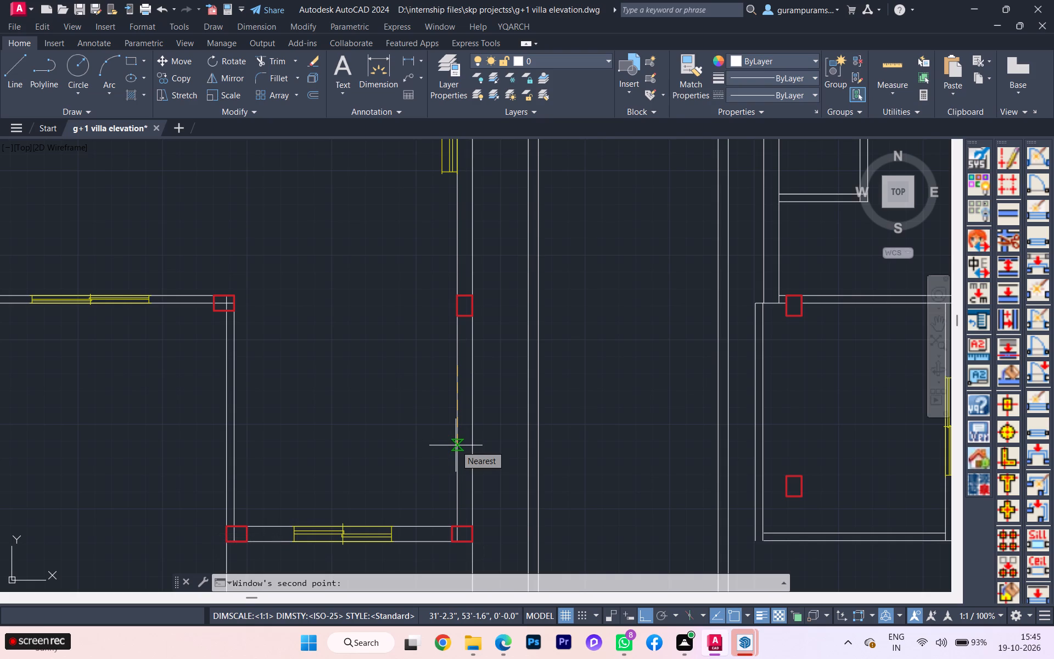
type("4'")
key("Return")
key("Return")
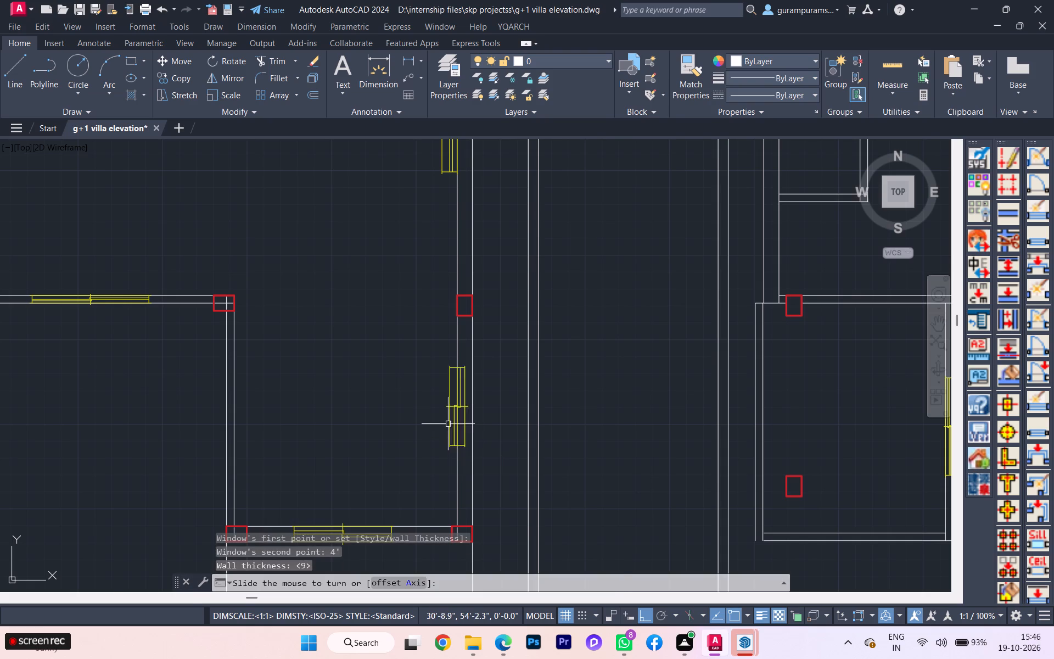
scroll(447, 425, "down", 1)
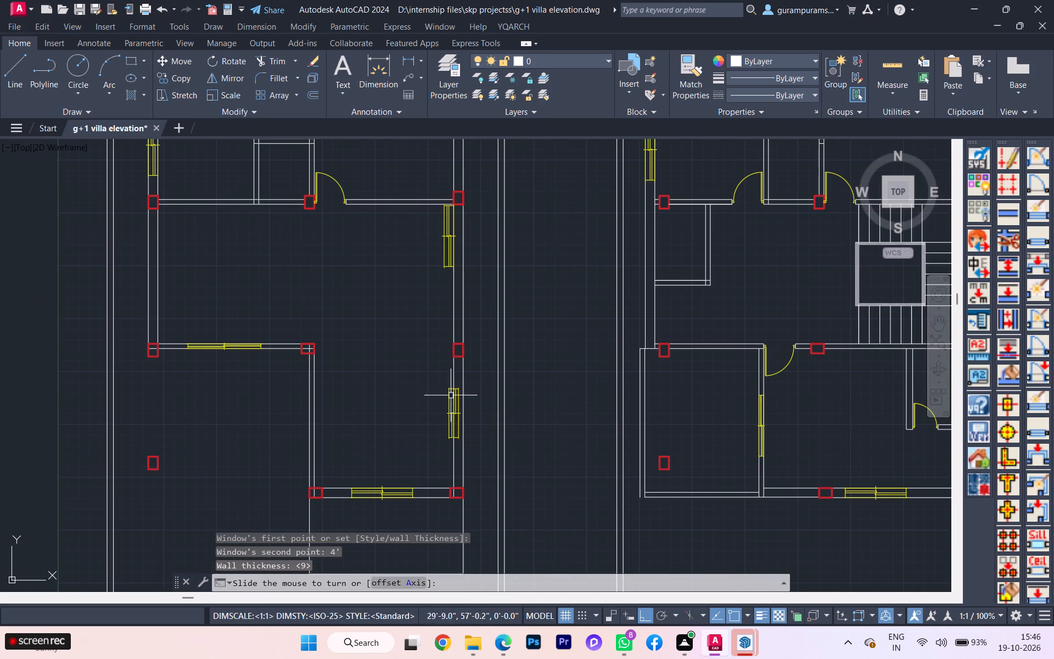
key("Escape")
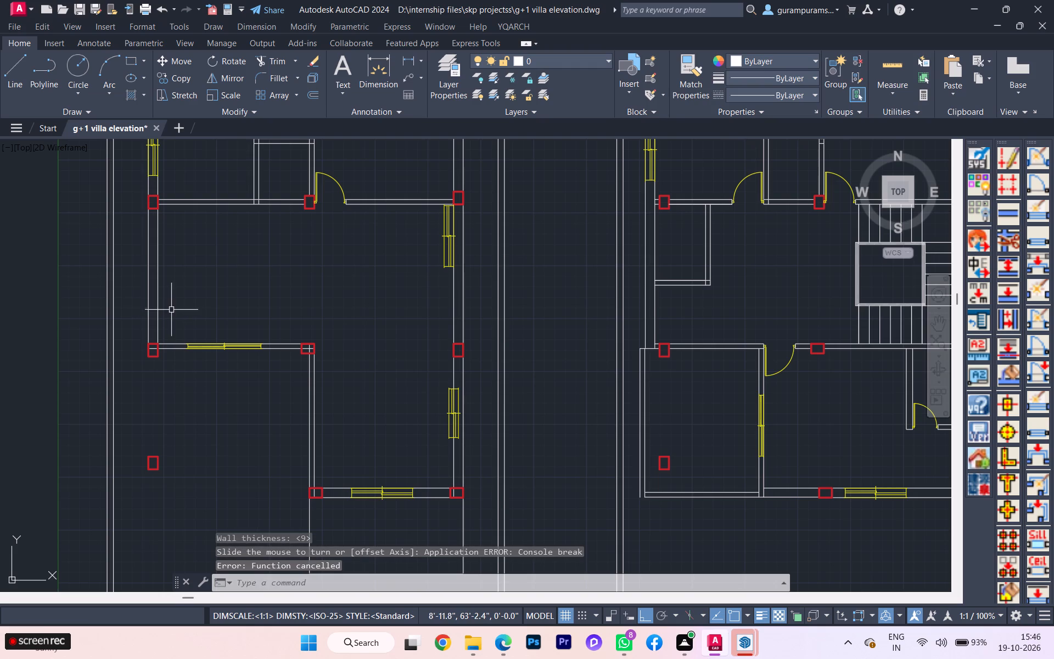
Insert a 5' two-point window with 9" wall thickness on the west wall of the ground-floor living/dining room.
key("a")
type("w2")
key("Return")
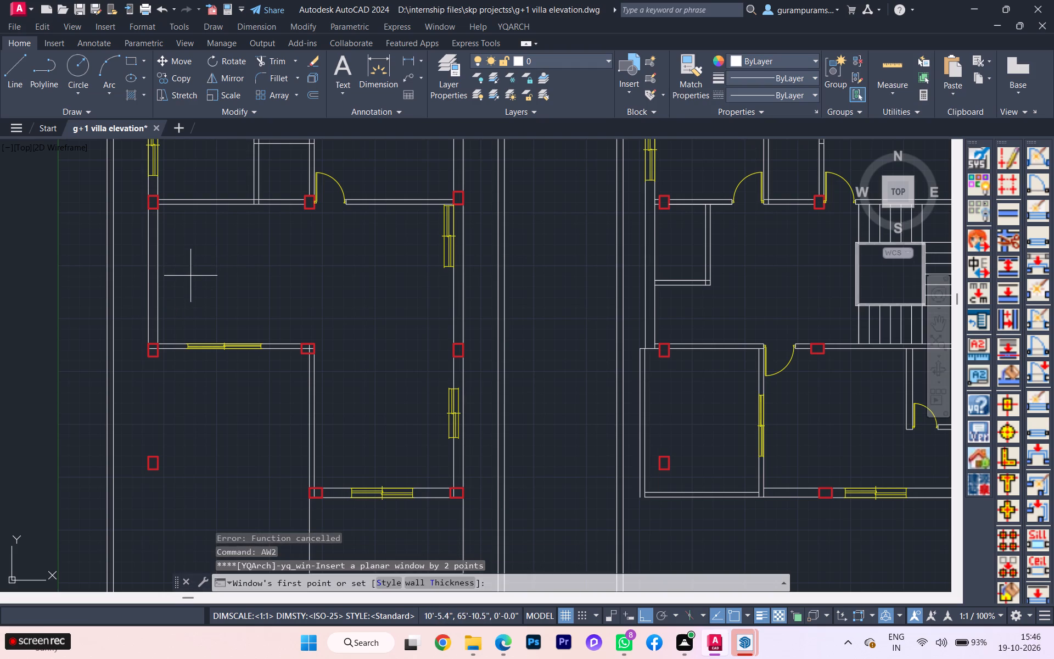
scroll(286, 266, "down", 1)
scroll(174, 241, "up", 2)
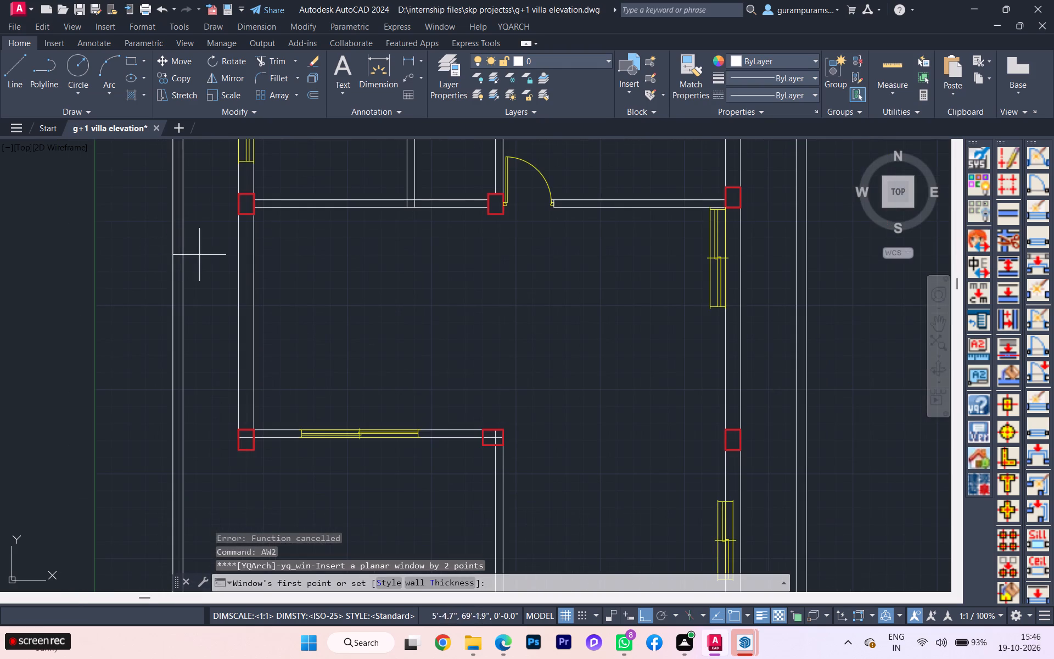
left_click(237, 260)
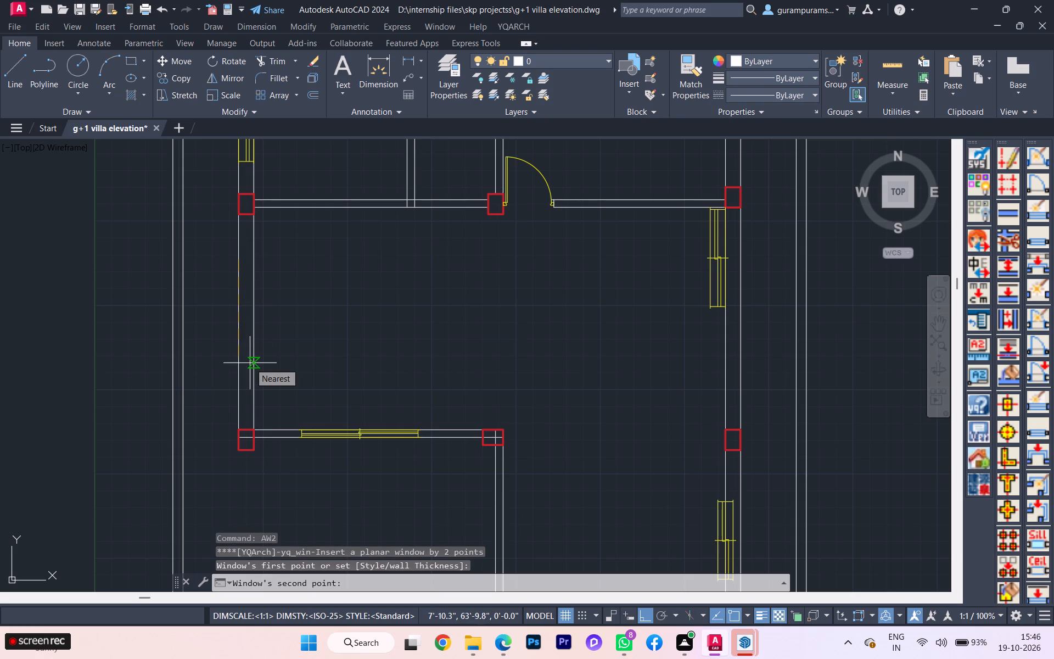
type("5'")
key("Return")
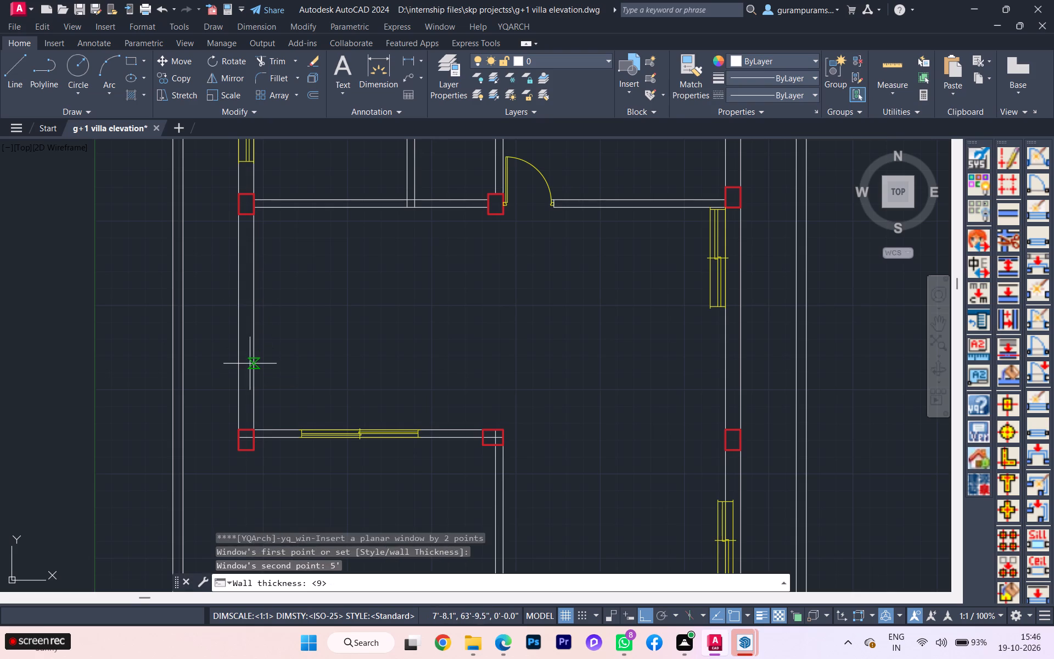
key("Return")
key("space")
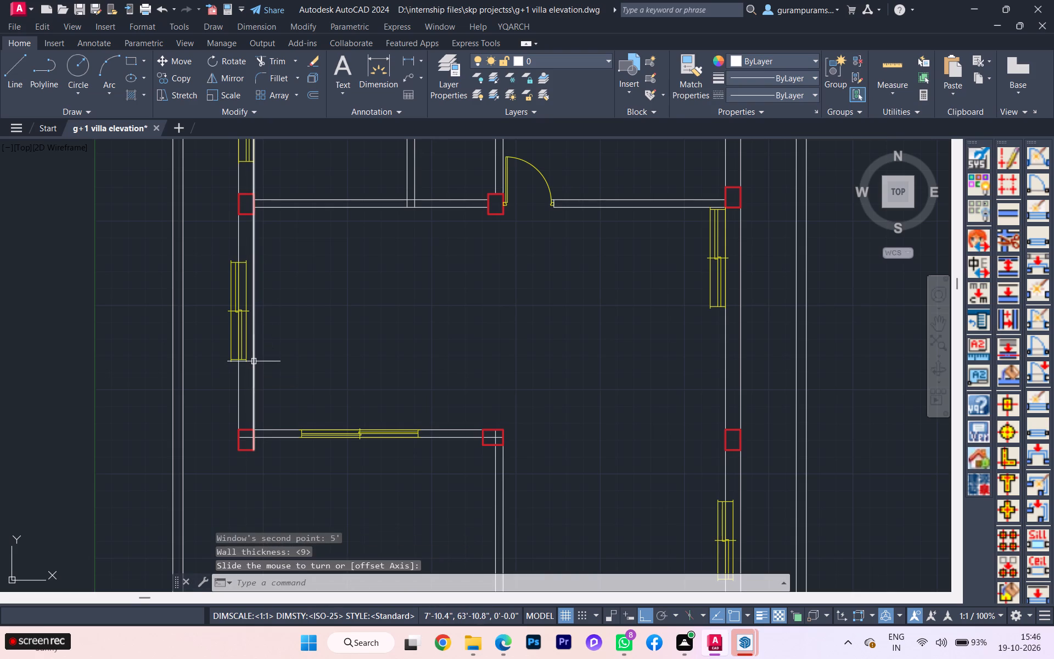
key("Escape")
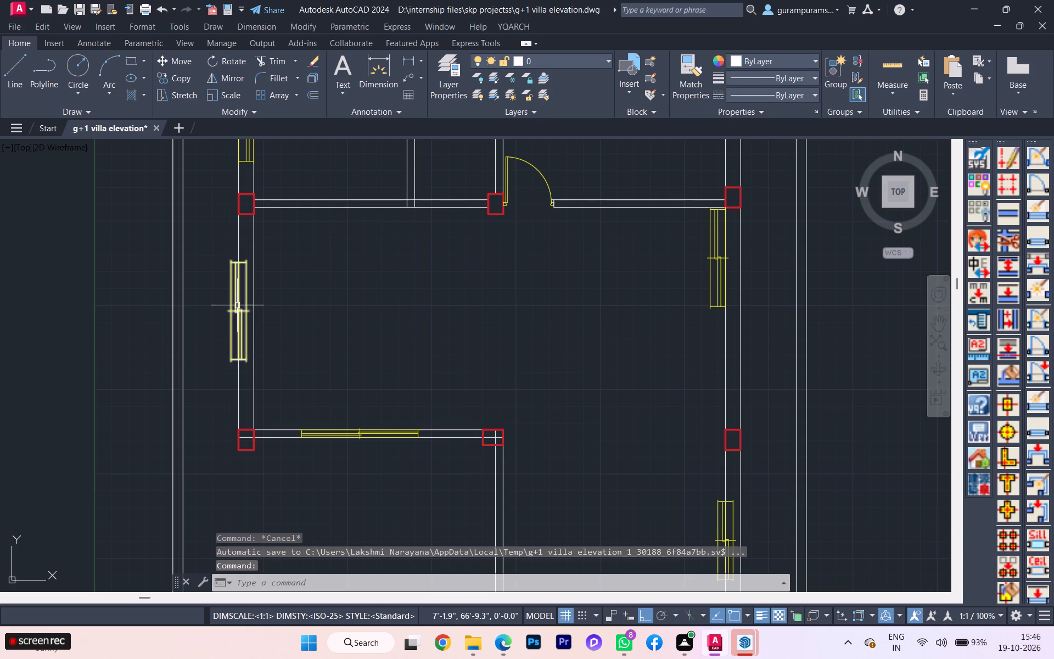
Move the living/dining room's west window sideways so it sits within the wall thickness.
left_click(242, 300)
left_click(229, 332)
key("Escape")
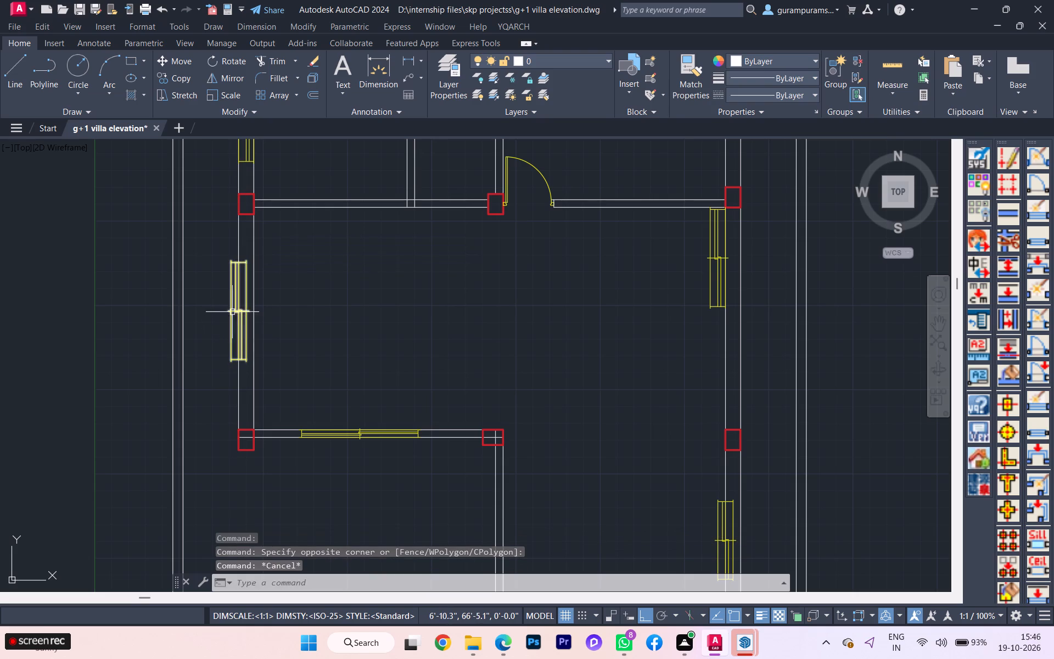
left_click(237, 312)
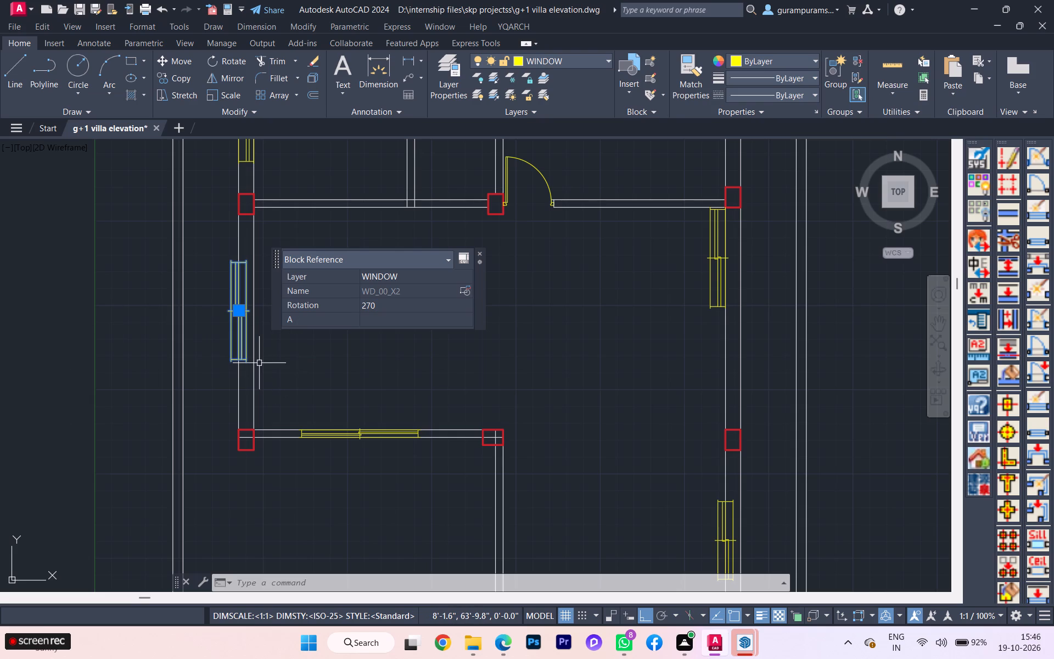
key("m")
key("Return")
scroll(237, 338, "up", 3)
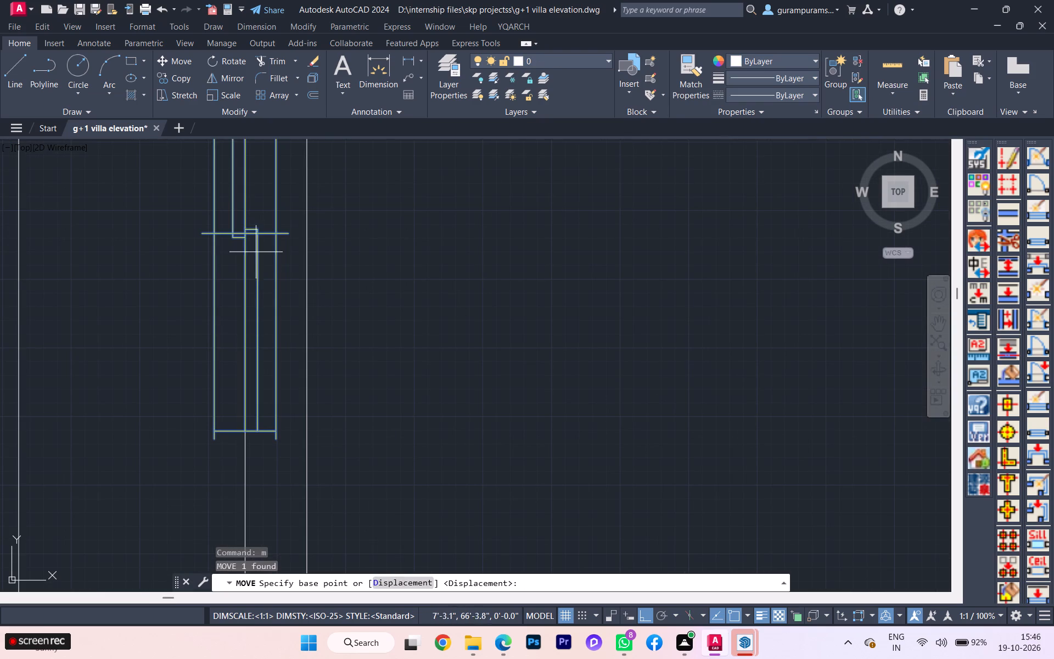
left_click(276, 237)
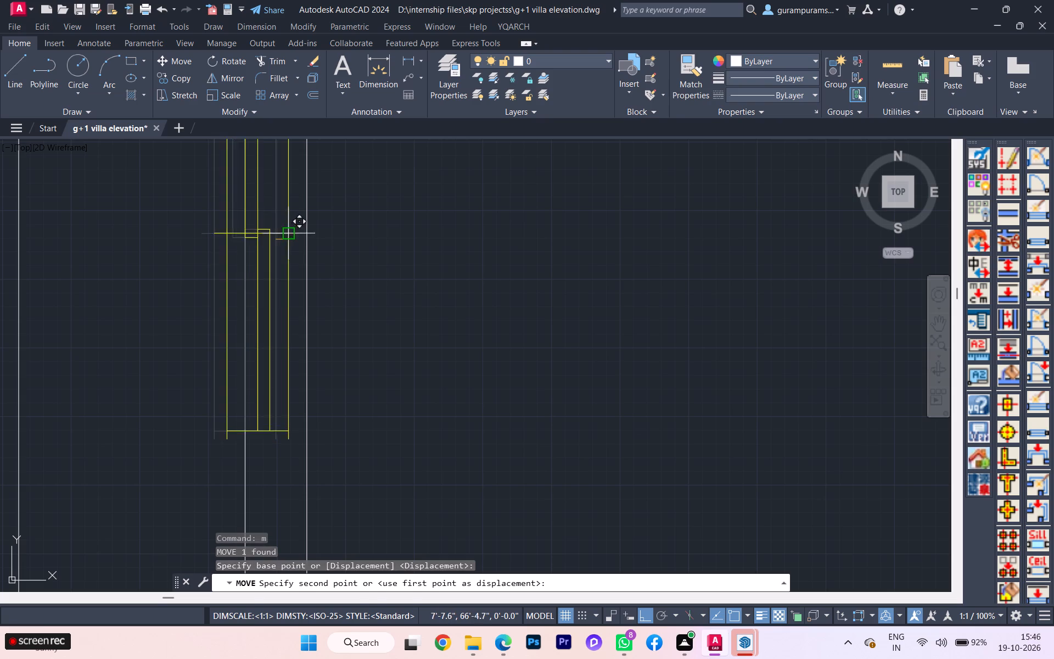
left_click(308, 237)
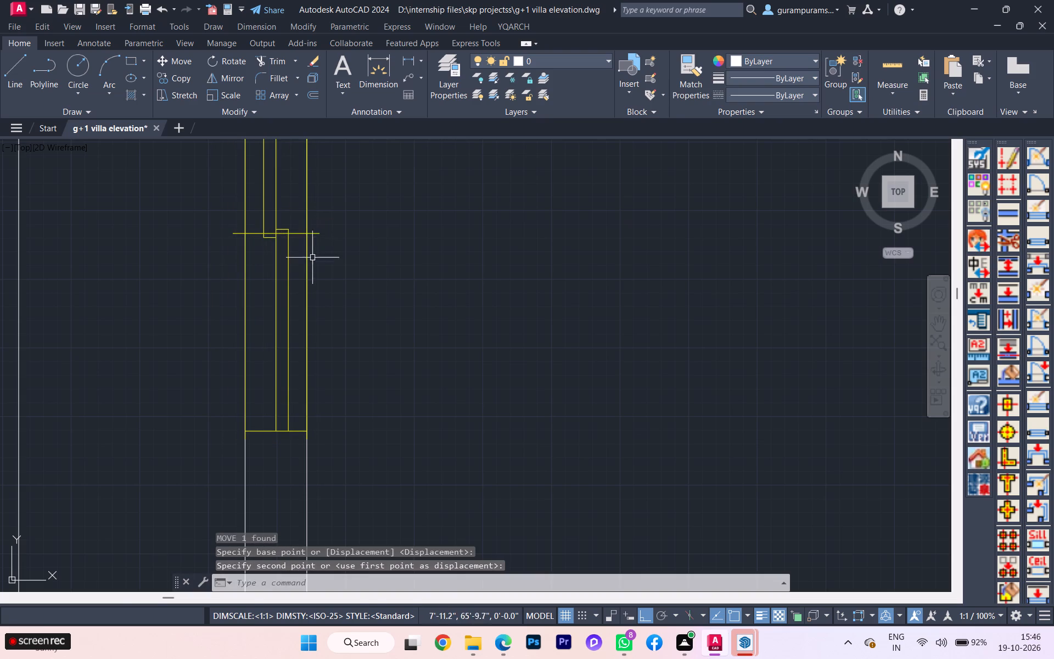
scroll(316, 333, "down", 3)
key("Escape")
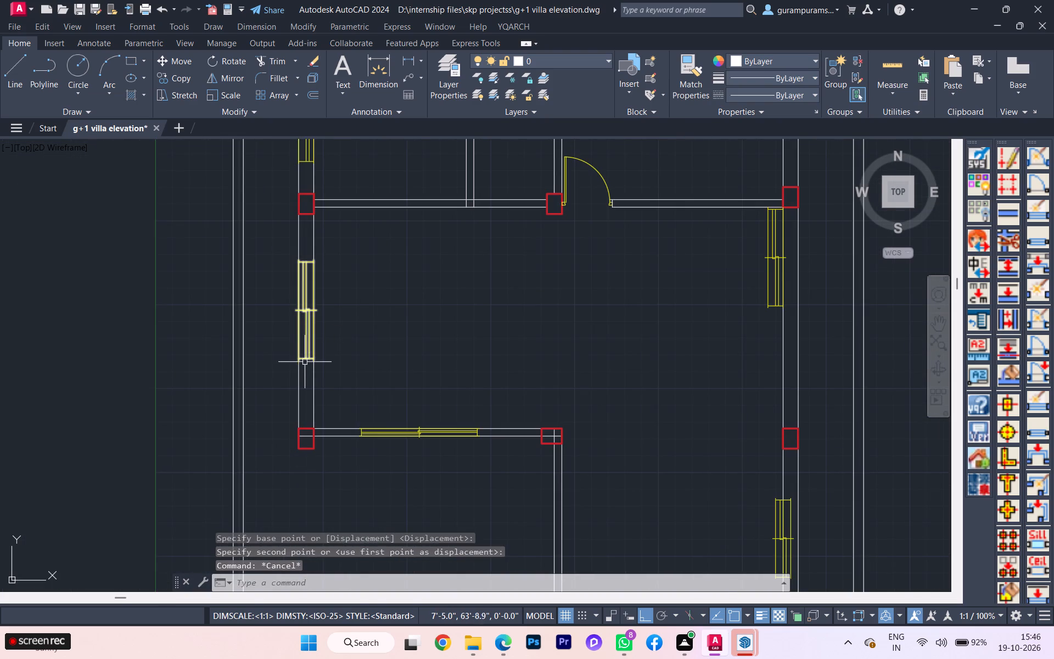
Move the staircase area's 5' east window sideways so it sits within the wall thickness.
scroll(288, 368, "down", 1)
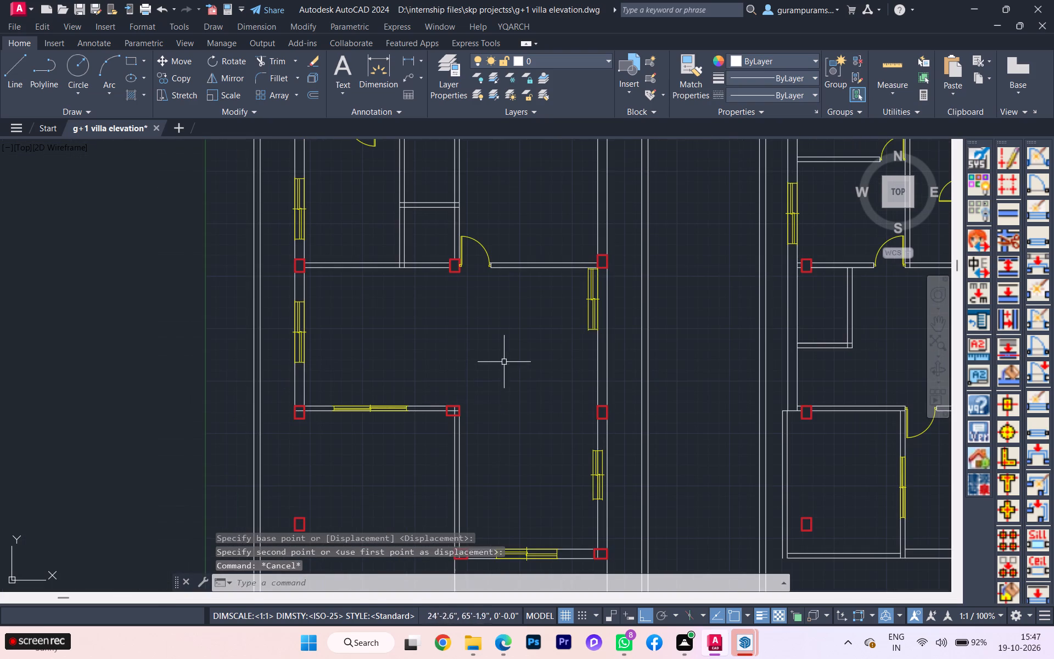
scroll(579, 322, "up", 1)
left_click(598, 289)
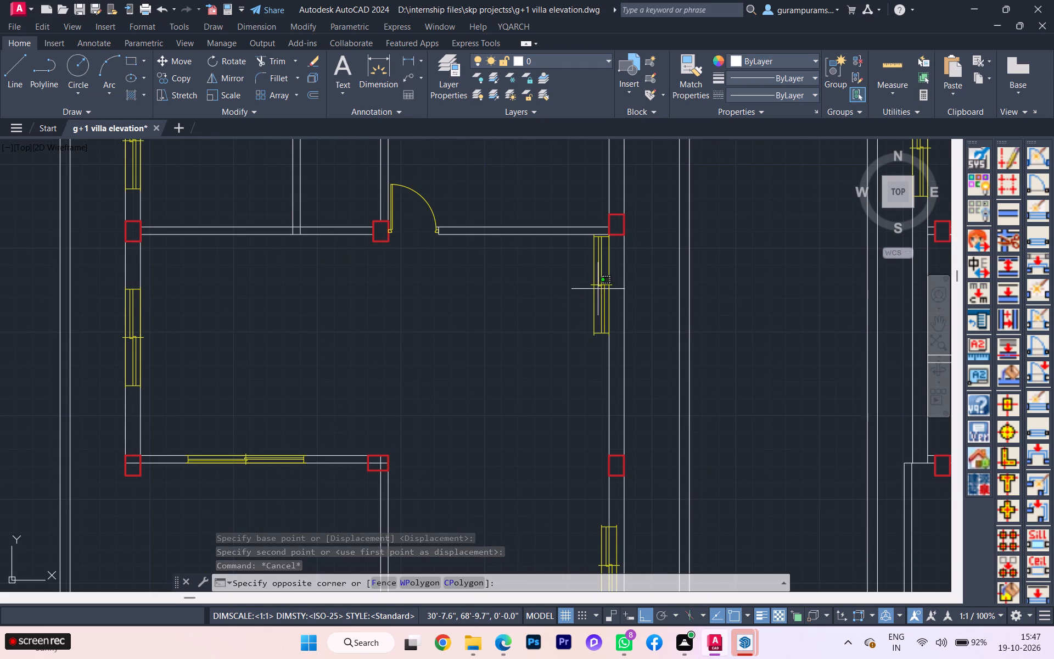
left_click(595, 280)
key("m")
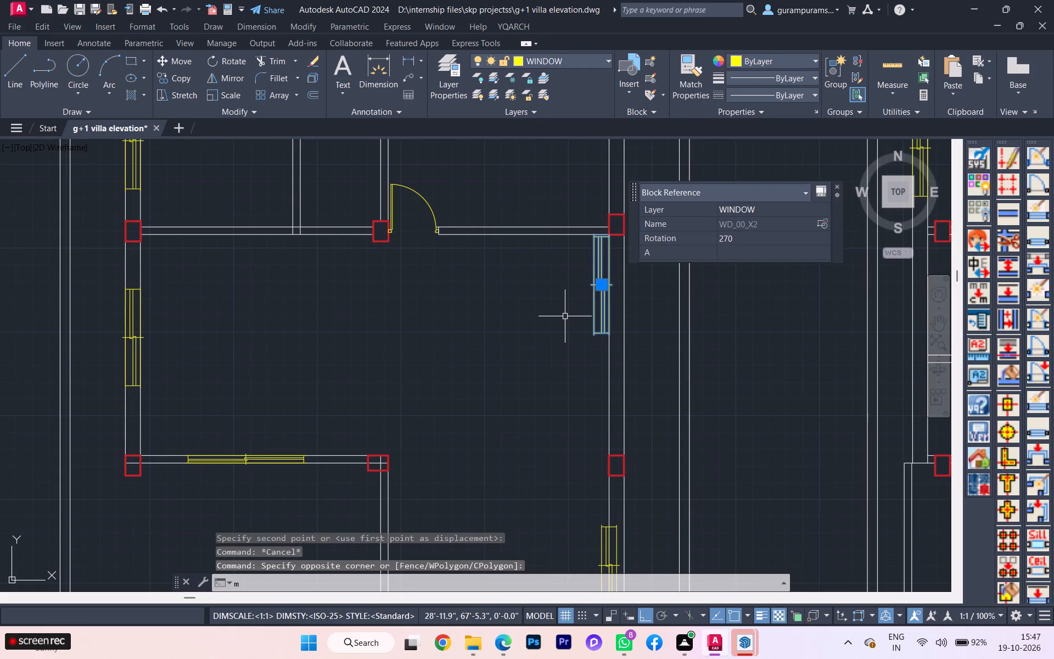
key("Return")
scroll(591, 293, "up", 2)
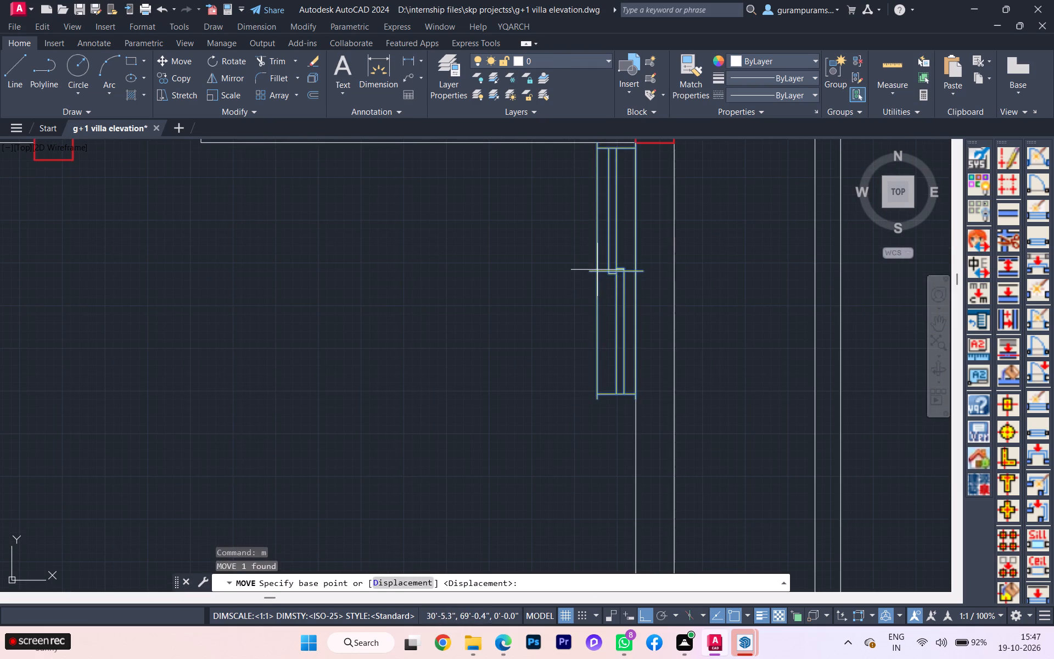
left_click(597, 270)
left_click(636, 266)
scroll(621, 302, "down", 2)
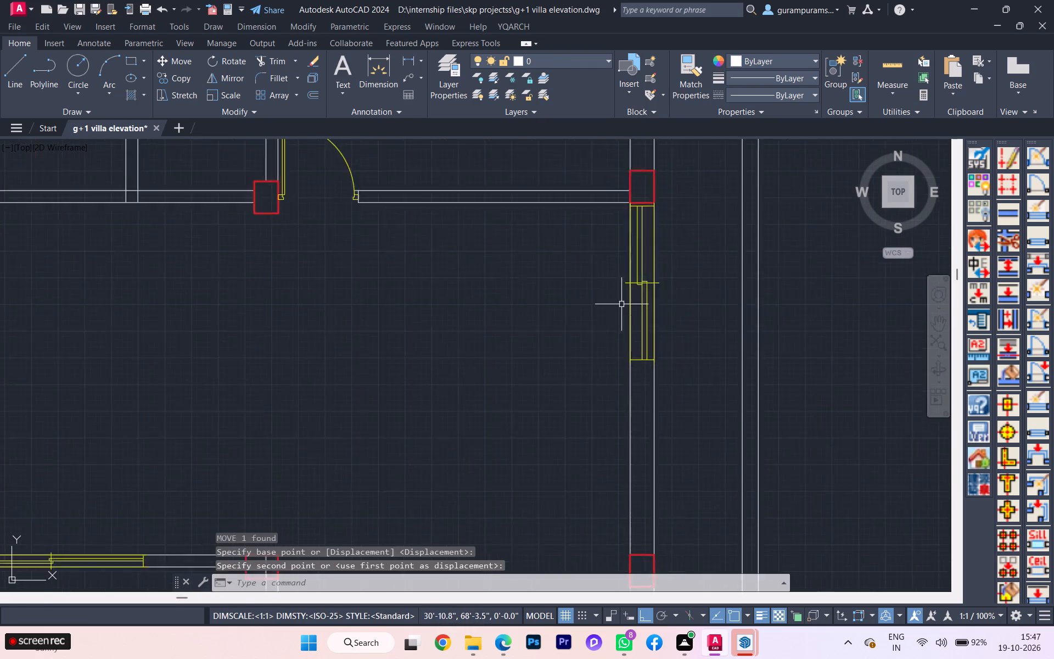
scroll(621, 306, "down", 1)
key("Escape")
Move the ground-floor drawing room's 4' east window sideways from its misaligned position into the wall thickness.
scroll(532, 353, "down", 1)
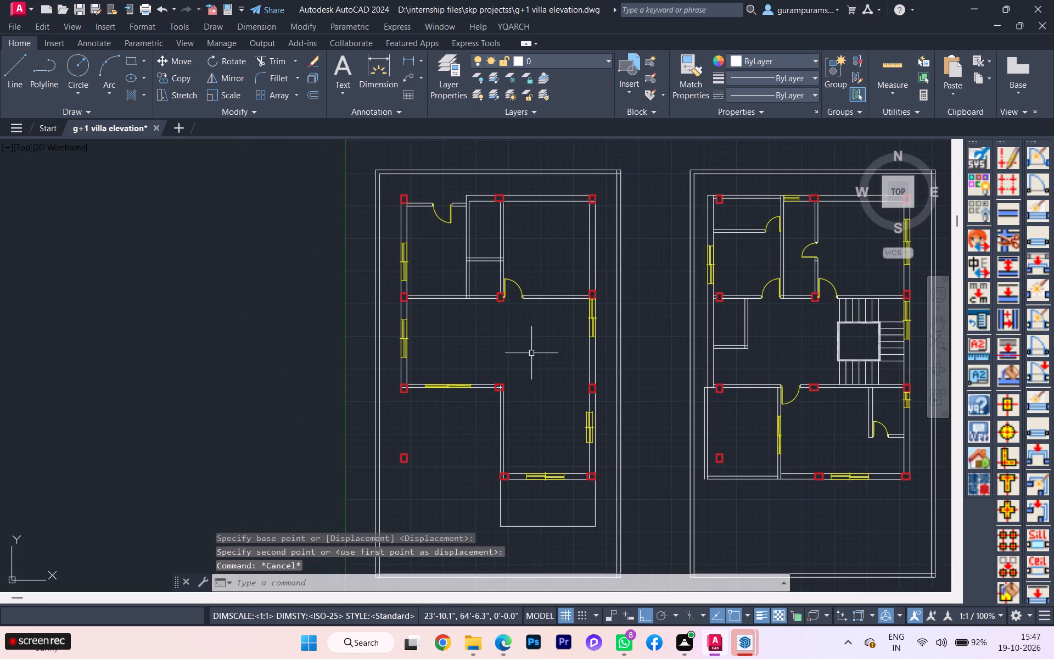
scroll(588, 442, "up", 3)
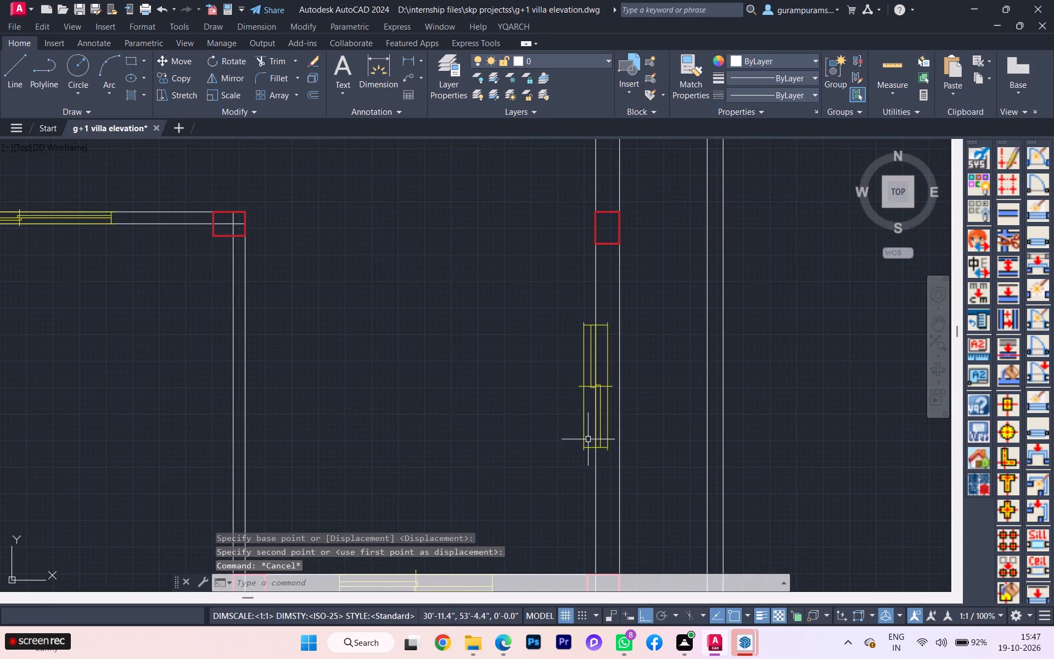
left_click(593, 383)
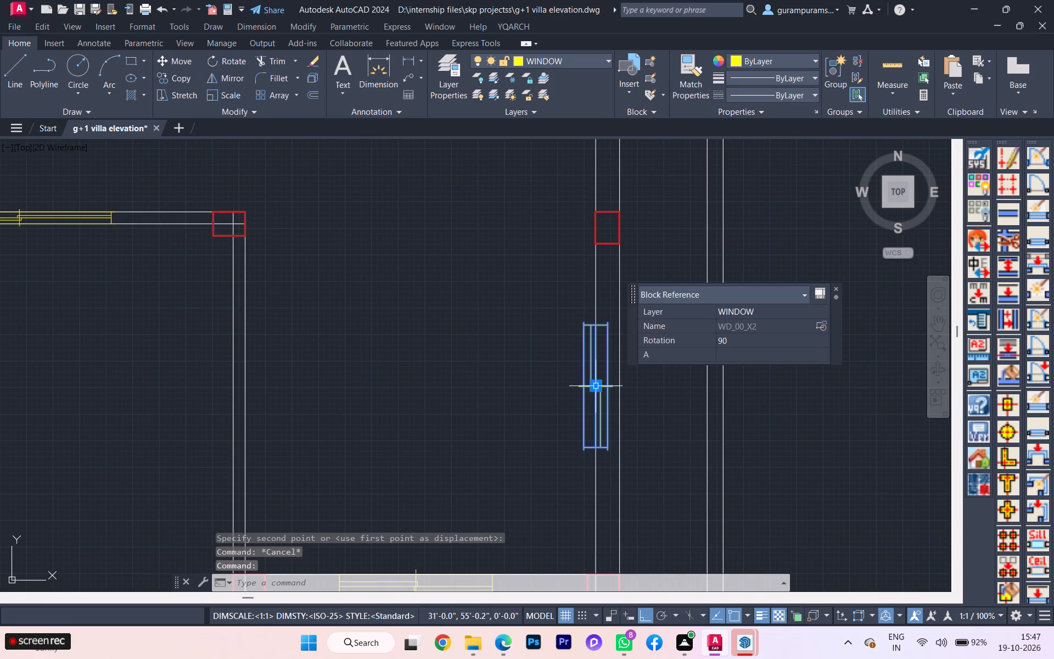
key("m")
key("Return")
scroll(587, 392, "up", 2)
left_click(576, 377)
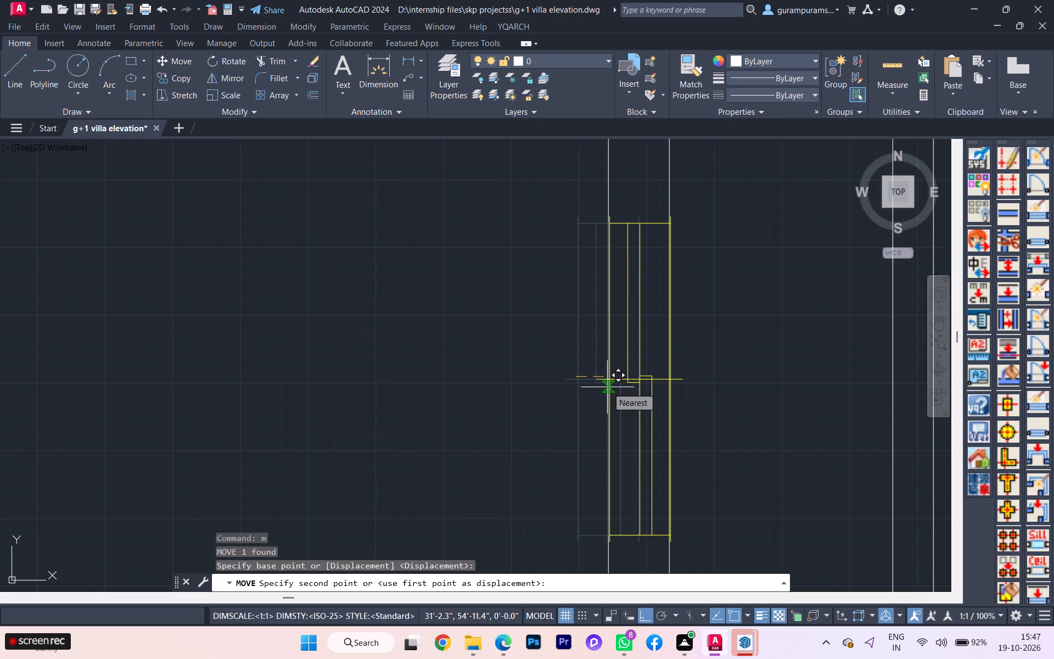
left_click(607, 387)
Move the drawing room's east window slightly sideways again so its inner edge meets the inner wall line.
key("space")
scroll(615, 390, "up", 2)
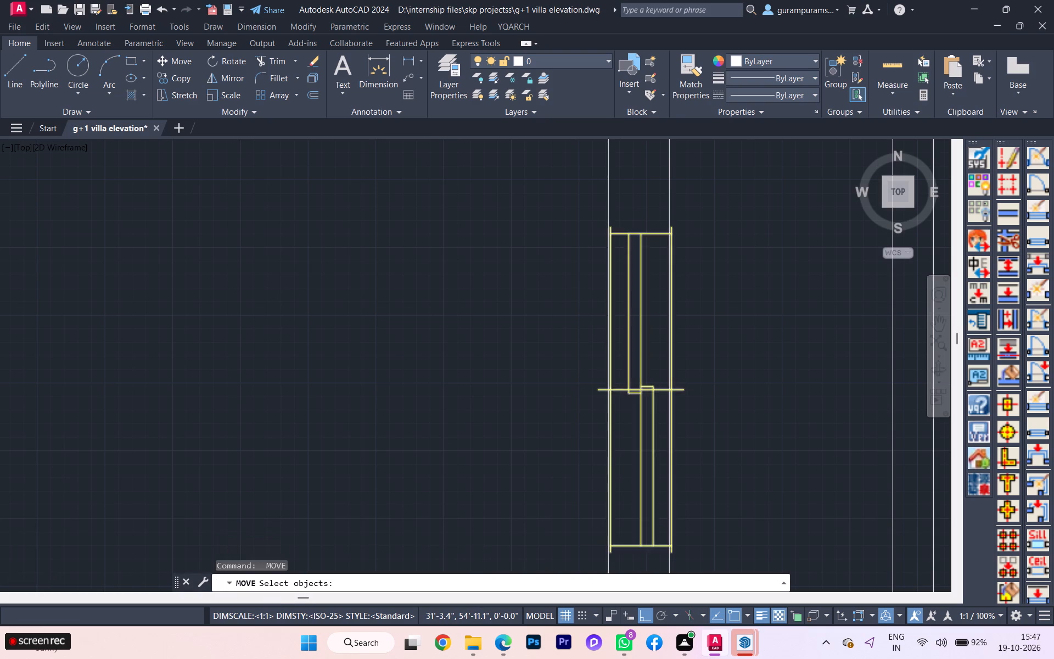
scroll(616, 389, "up", 1)
left_click(616, 389)
key("m")
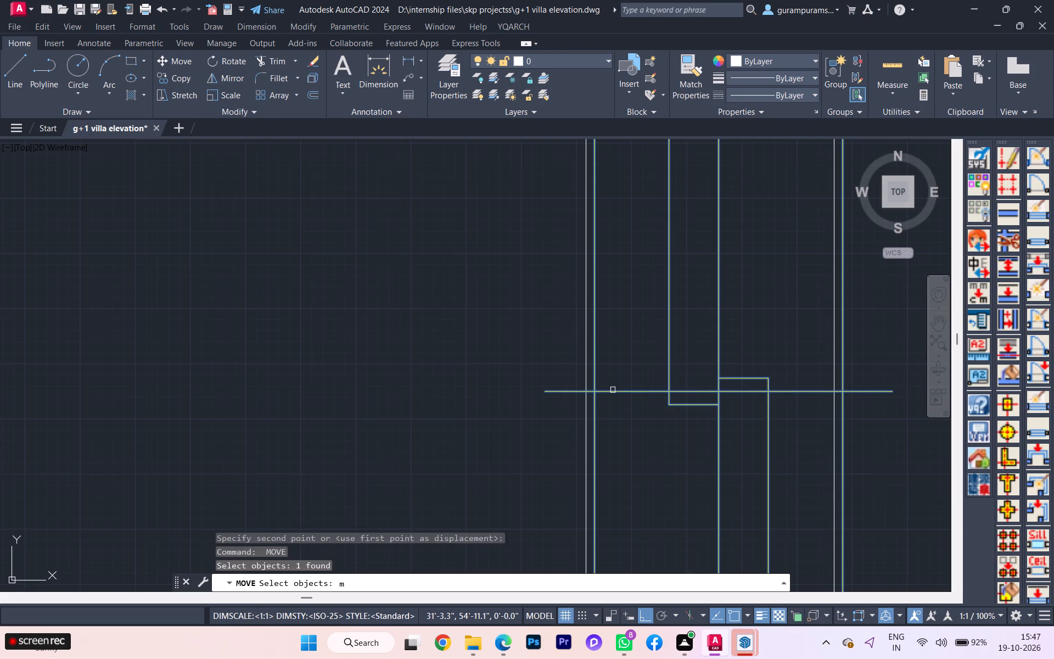
key("Return")
scroll(612, 390, "up", 1)
key("Return")
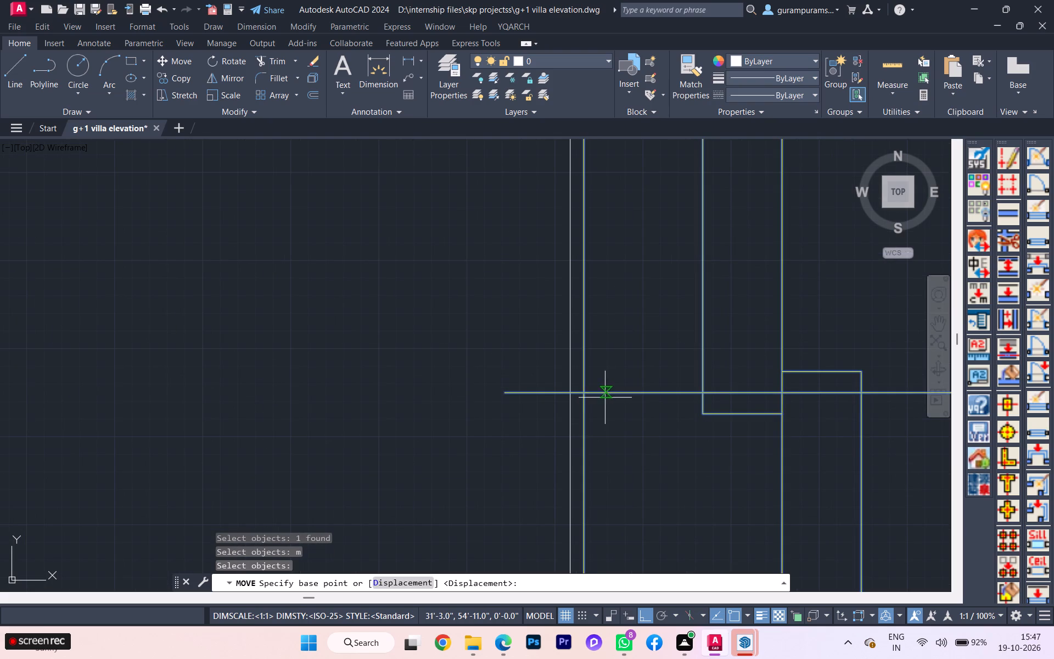
left_click(586, 394)
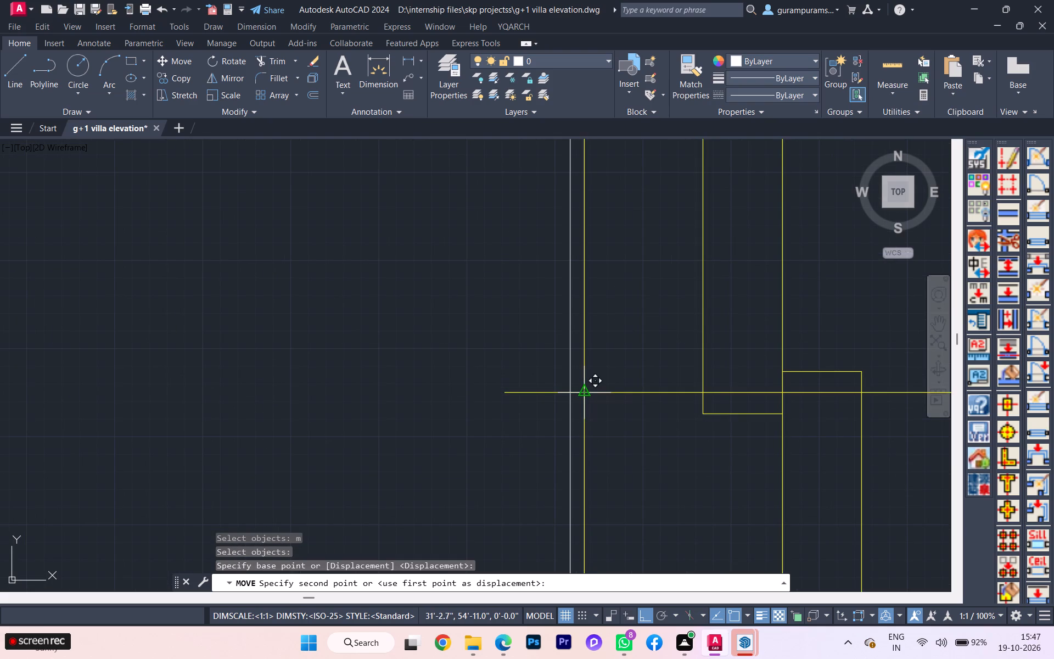
left_click(575, 396)
scroll(580, 387, "down", 3)
key("Escape")
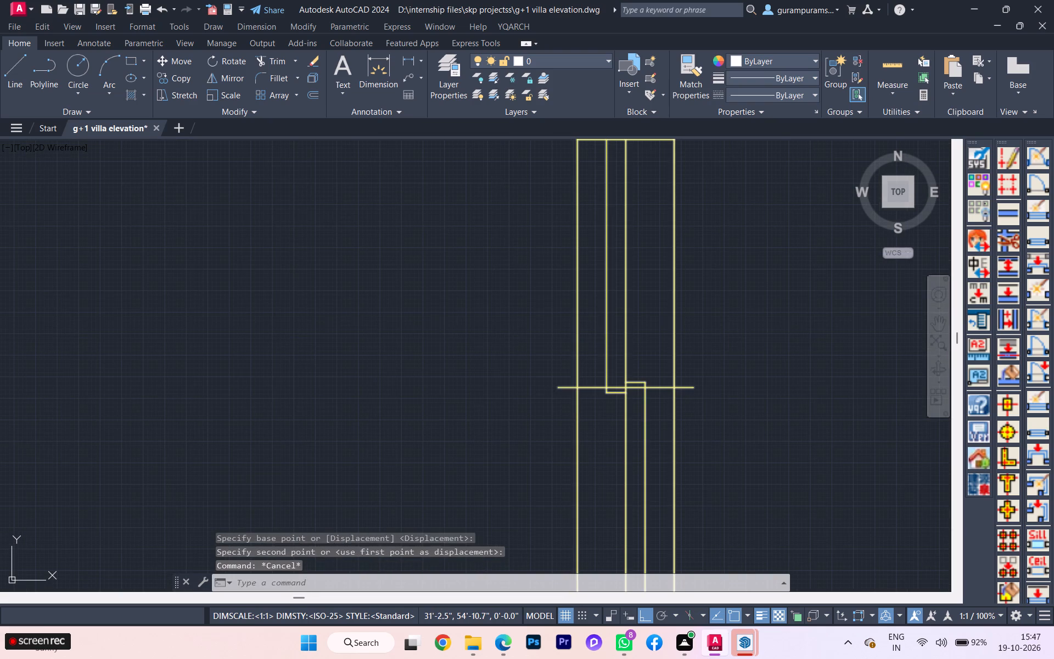
scroll(579, 391, "down", 3)
key("space")
scroll(562, 402, "down", 2)
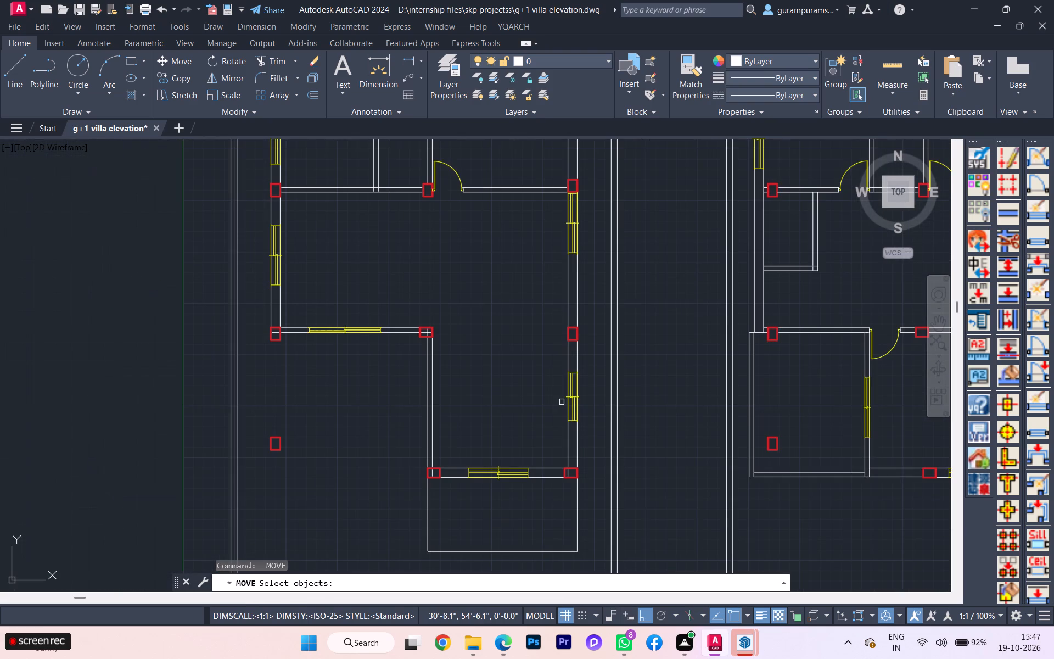
key("space")
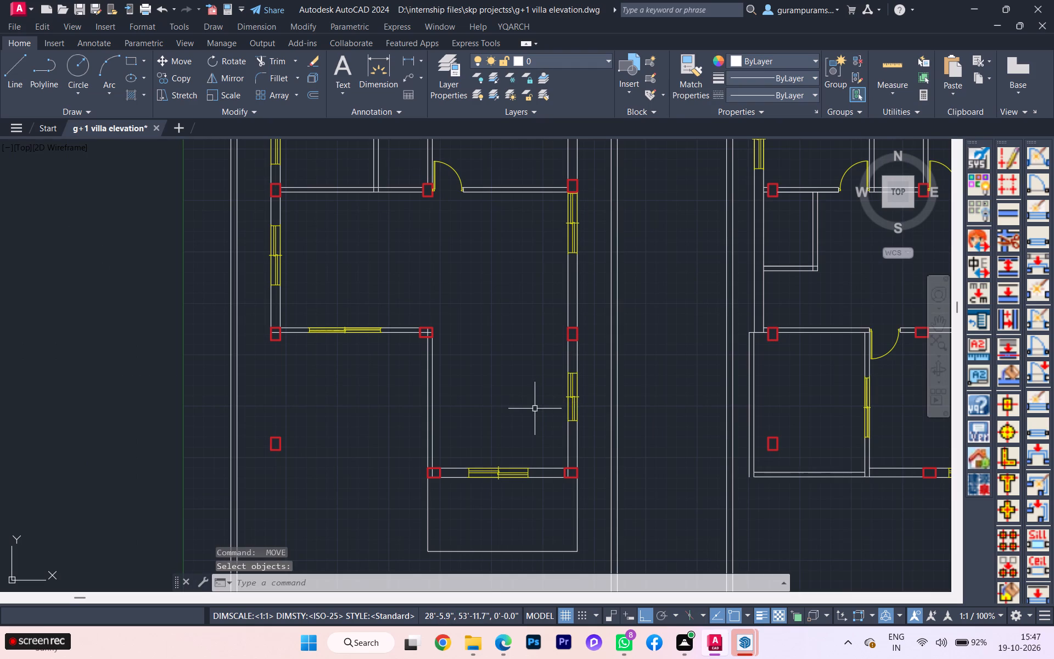
Switch to the workbook in Edge and review Exercise 42's floor plans from ground to second floor, plus the elevation sheet.
key("alt+Tab")
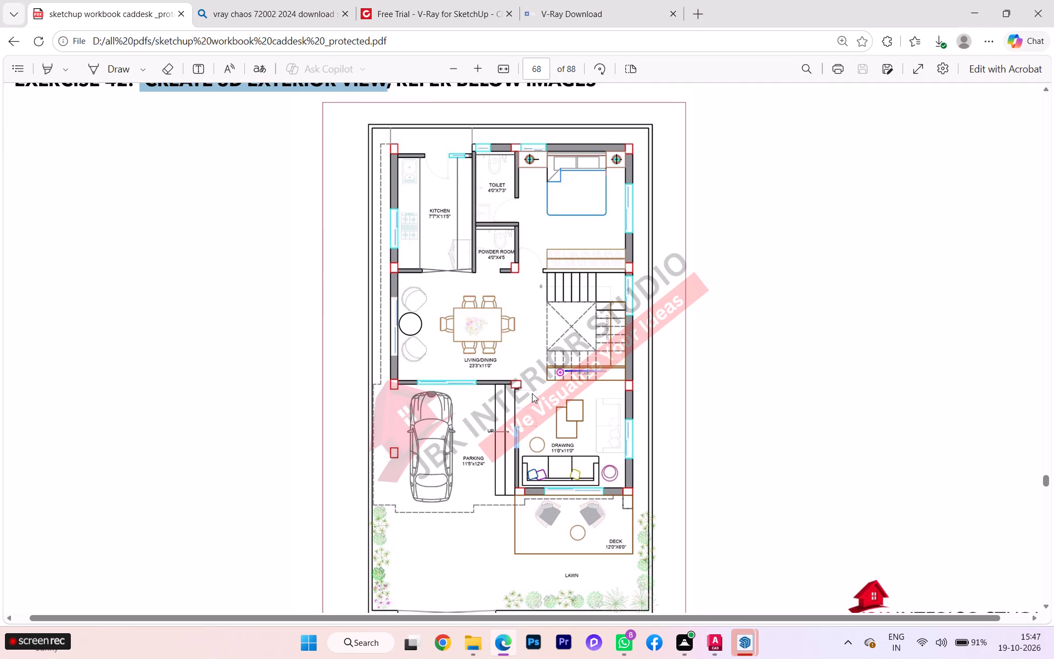
key("alt+Tab")
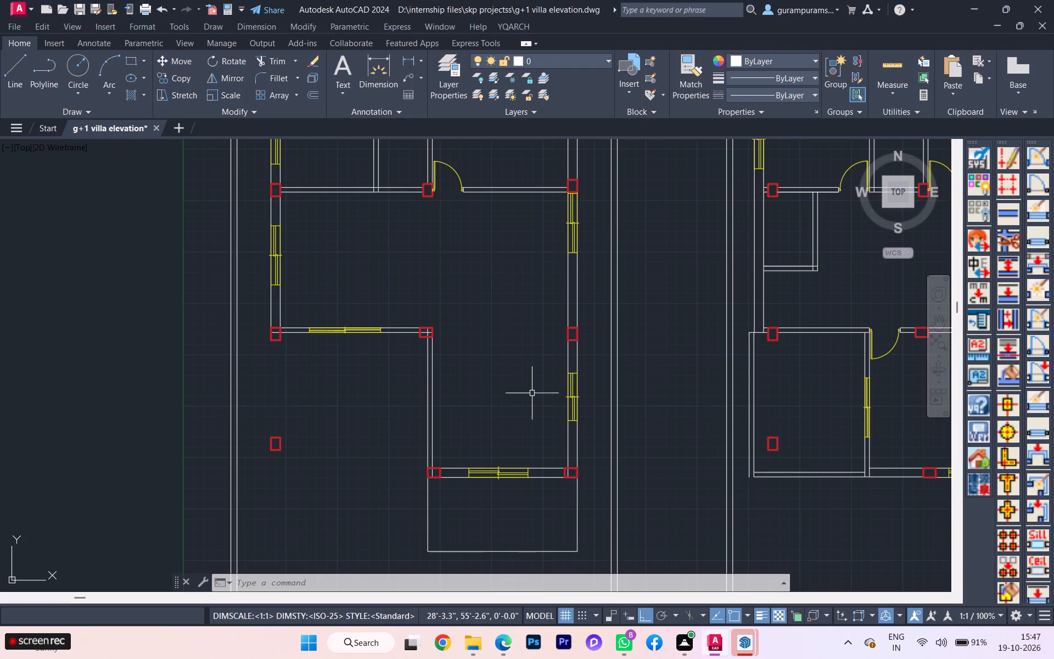
key("alt+Tab")
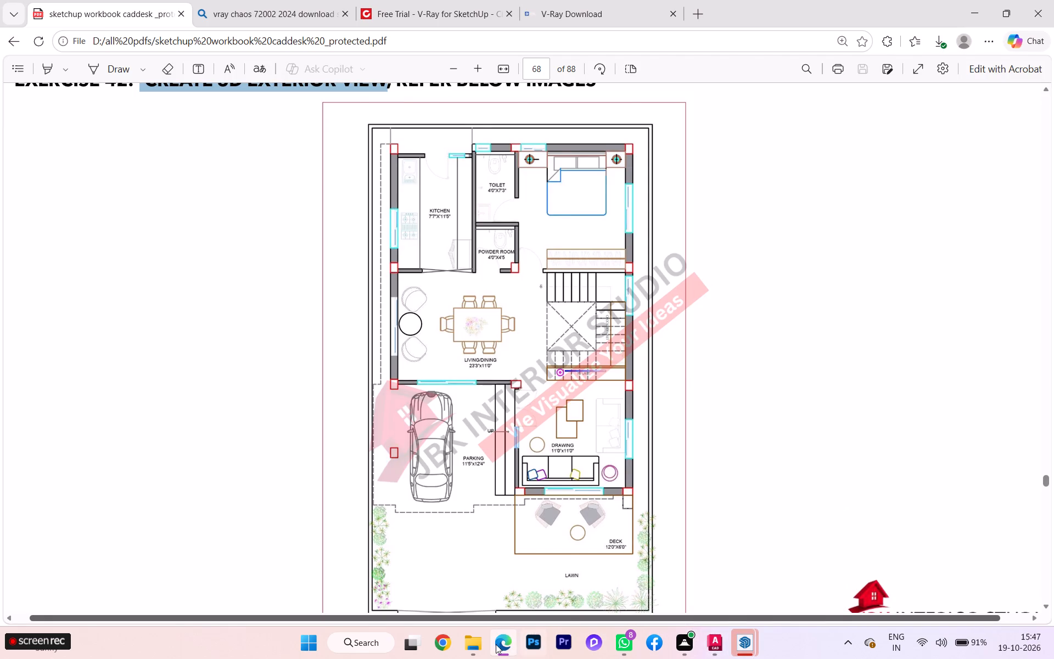
left_click(527, 580)
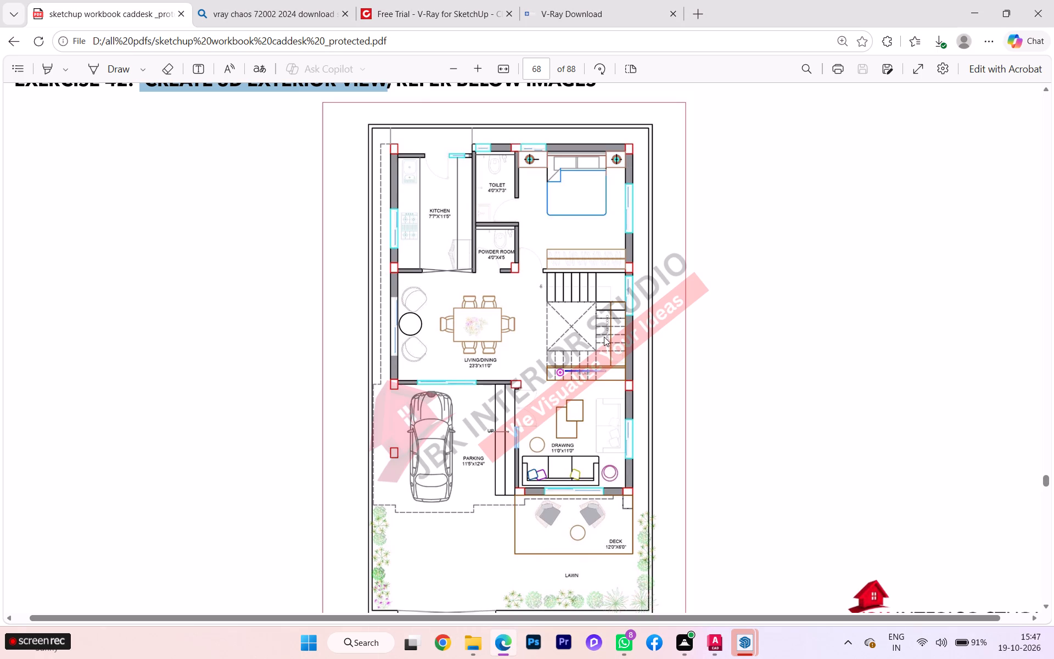
scroll(604, 342, "down", 2)
scroll(605, 344, "up", 2)
scroll(605, 344, "down", 1)
scroll(605, 344, "up", 5)
scroll(605, 344, "down", 3)
scroll(605, 344, "up", 6)
scroll(605, 344, "down", 1)
scroll(605, 344, "up", 3)
scroll(605, 344, "down", 2)
scroll(605, 344, "up", 3)
scroll(605, 344, "down", 4)
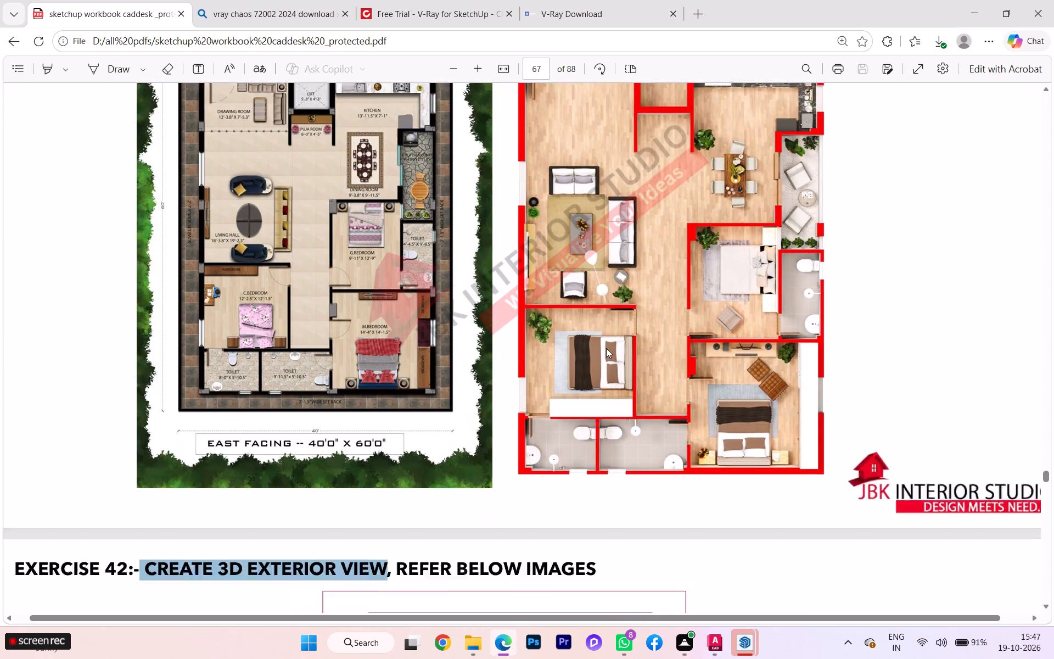
scroll(607, 348, "down", 2)
scroll(607, 348, "up", 2)
scroll(607, 348, "down", 3)
scroll(607, 348, "up", 5)
scroll(607, 348, "down", 4)
scroll(607, 349, "up", 4)
scroll(607, 349, "down", 2)
scroll(607, 349, "up", 1)
scroll(607, 349, "down", 3)
scroll(607, 351, "up", 1)
scroll(607, 351, "down", 1)
scroll(607, 353, "up", 2)
scroll(607, 353, "down", 5)
scroll(608, 354, "up", 1)
scroll(606, 366, "down", 2)
scroll(606, 366, "up", 1)
scroll(606, 366, "down", 4)
scroll(606, 366, "up", 2)
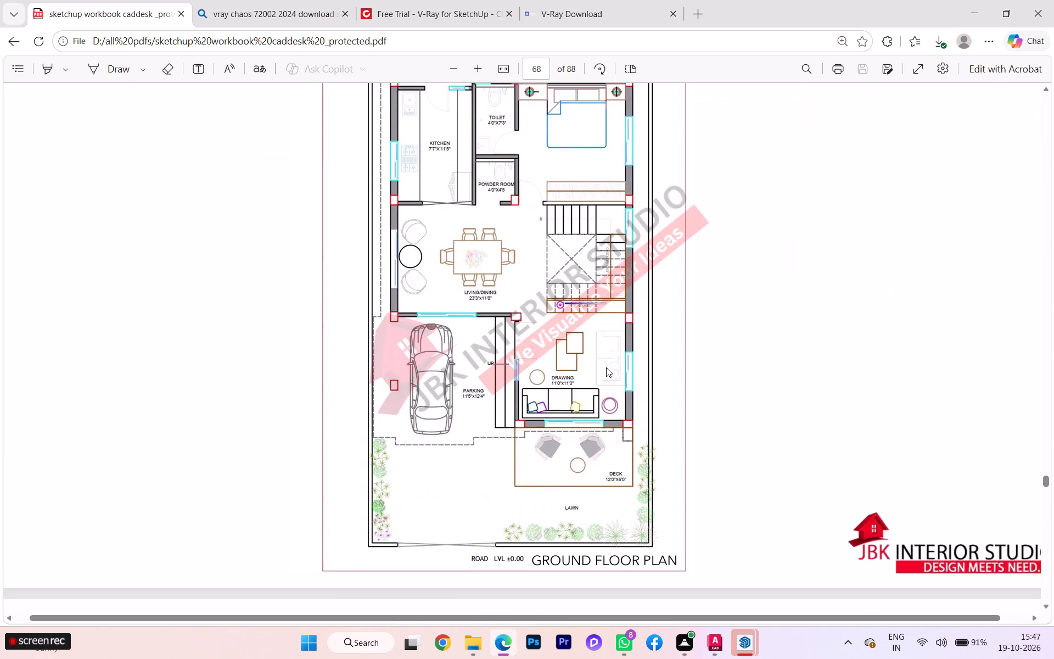
scroll(606, 367, "down", 8)
scroll(606, 368, "up", 1)
scroll(606, 368, "down", 2)
scroll(606, 368, "up", 2)
scroll(606, 368, "down", 4)
scroll(606, 368, "up", 1)
scroll(606, 368, "down", 1)
scroll(606, 368, "up", 1)
scroll(606, 368, "down", 2)
scroll(606, 368, "up", 2)
scroll(606, 368, "down", 1)
scroll(606, 368, "up", 6)
scroll(606, 368, "down", 2)
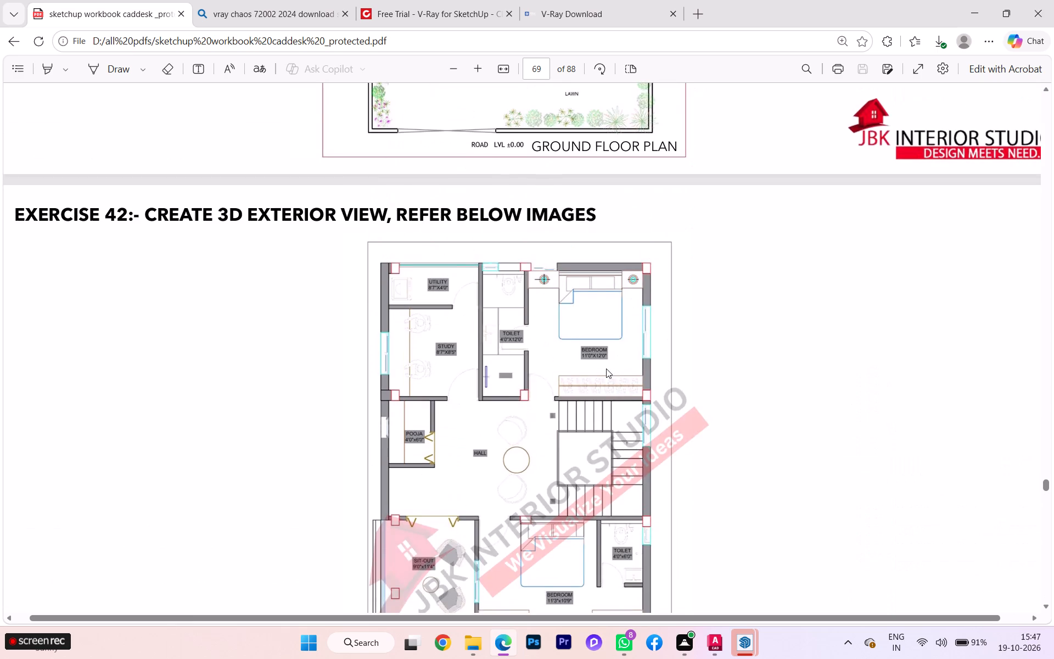
scroll(606, 368, "down", 3)
scroll(606, 368, "up", 1)
scroll(606, 368, "down", 1)
scroll(606, 370, "up", 2)
scroll(606, 370, "down", 1)
scroll(606, 370, "up", 3)
scroll(606, 370, "down", 5)
scroll(606, 370, "up", 1)
scroll(606, 370, "down", 7)
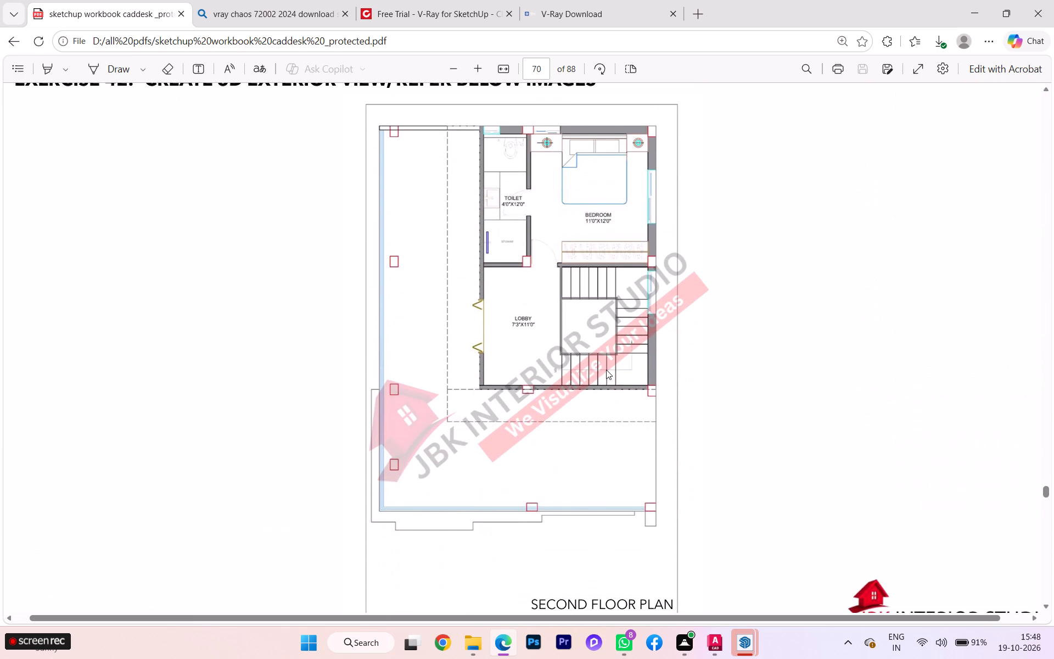
scroll(606, 370, "down", 6)
scroll(606, 370, "up", 2)
scroll(606, 370, "down", 4)
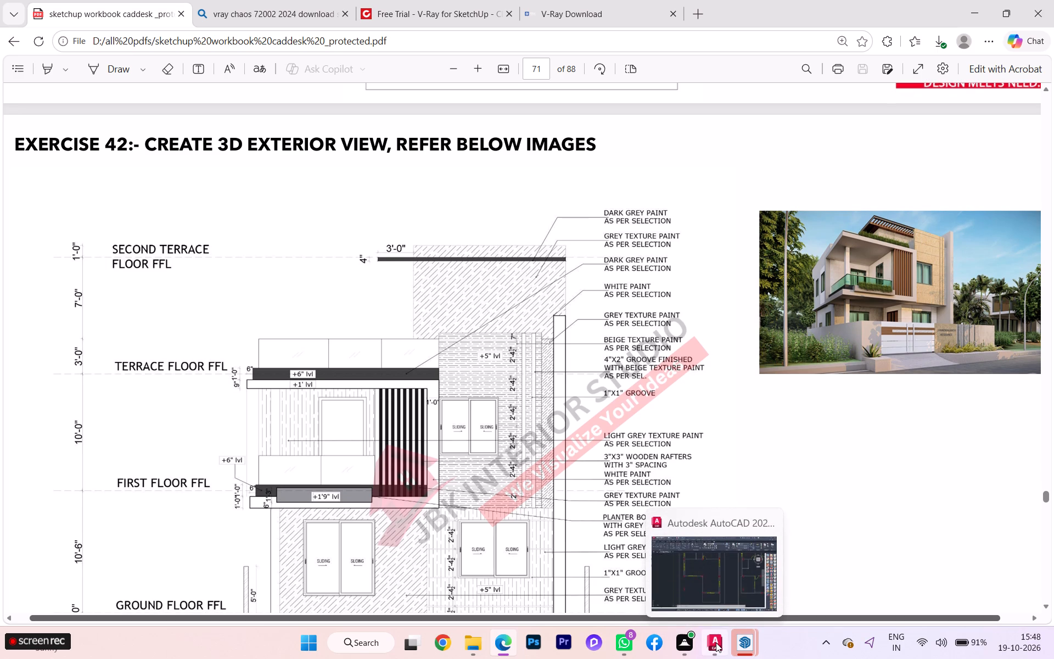
Re-examine the Exercise 42 elevation sheet and go back through the floor plans to the ground-floor plan.
scroll(663, 482, "up", 1)
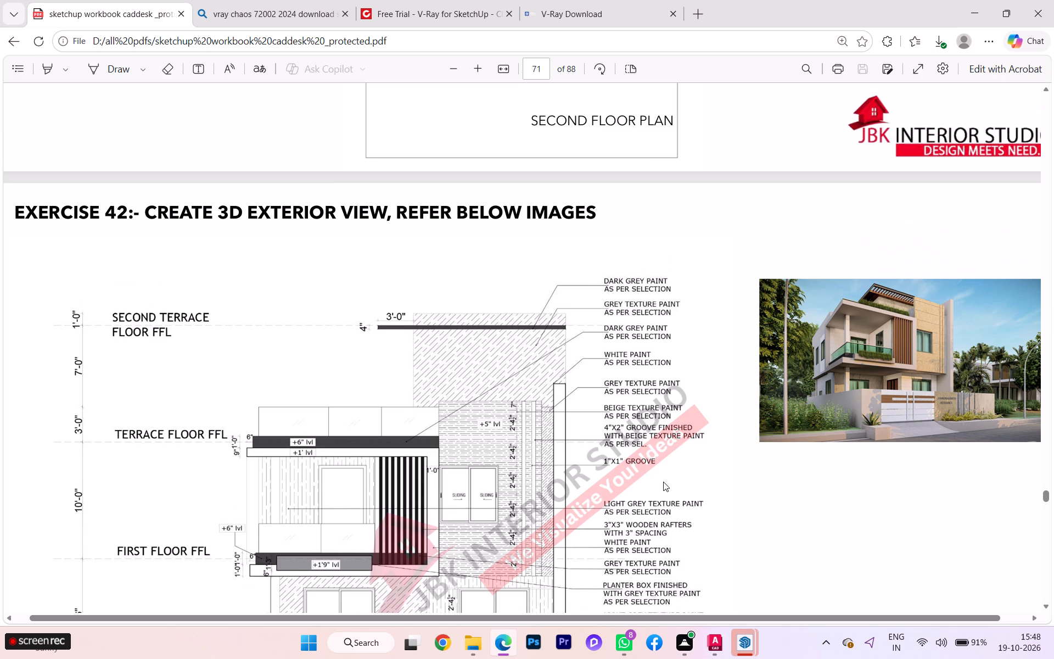
scroll(663, 482, "down", 2)
scroll(663, 482, "up", 1)
scroll(663, 482, "down", 1)
scroll(663, 482, "up", 2)
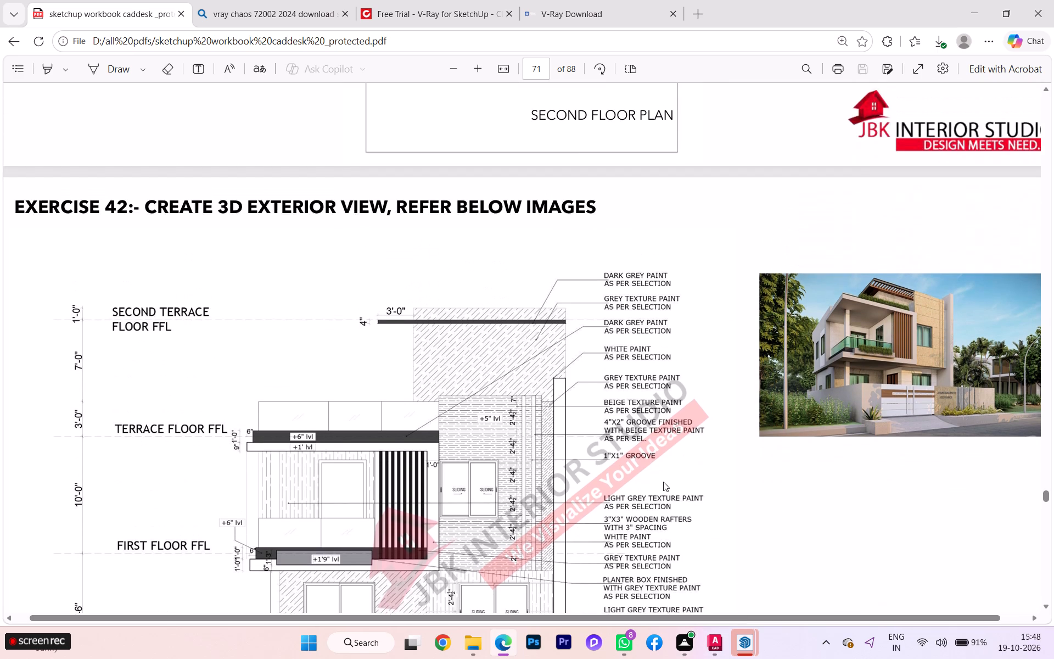
scroll(663, 482, "down", 1)
scroll(663, 482, "up", 1)
scroll(663, 482, "down", 1)
scroll(663, 482, "up", 4)
scroll(663, 482, "down", 1)
scroll(663, 482, "up", 2)
scroll(663, 482, "down", 1)
scroll(663, 482, "up", 14)
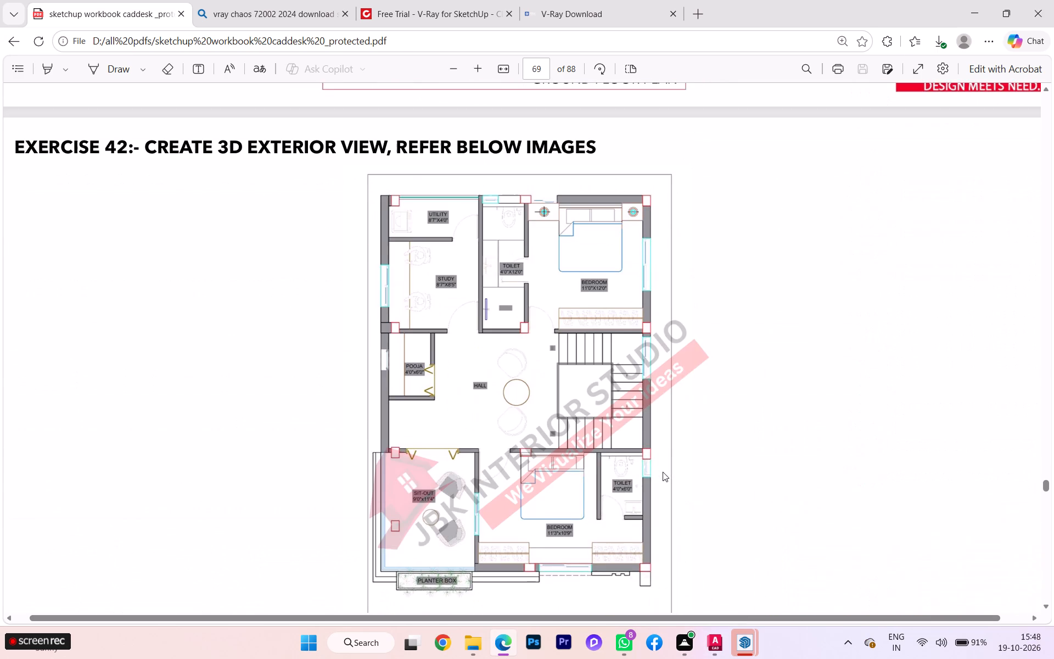
scroll(663, 472, "up", 3)
scroll(663, 472, "down", 2)
scroll(663, 472, "up", 2)
scroll(663, 472, "down", 1)
scroll(663, 472, "up", 6)
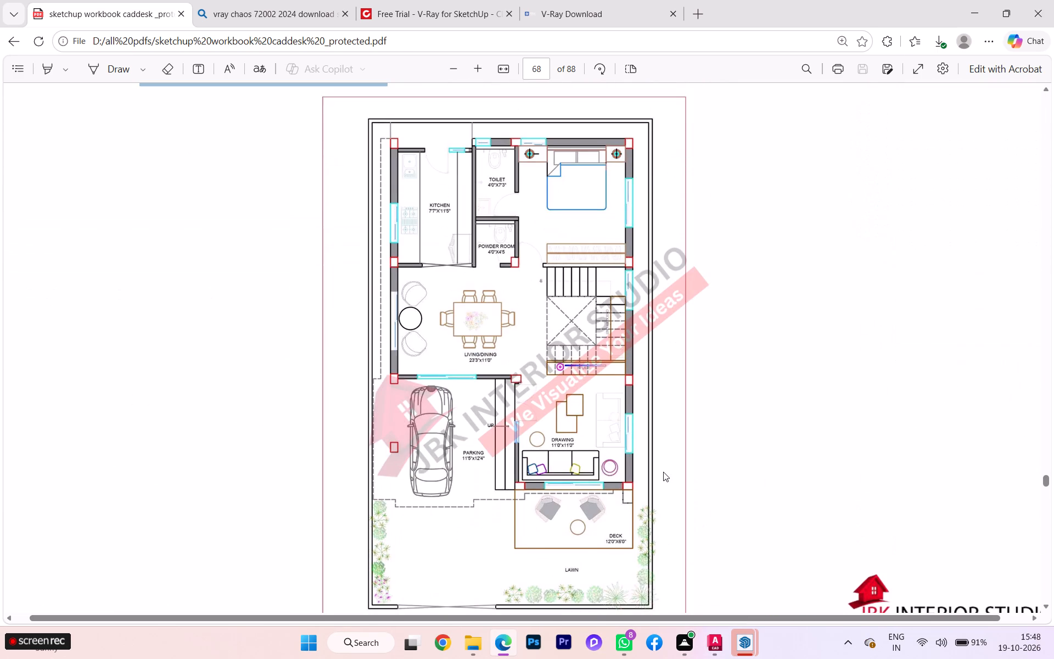
scroll(663, 472, "down", 1)
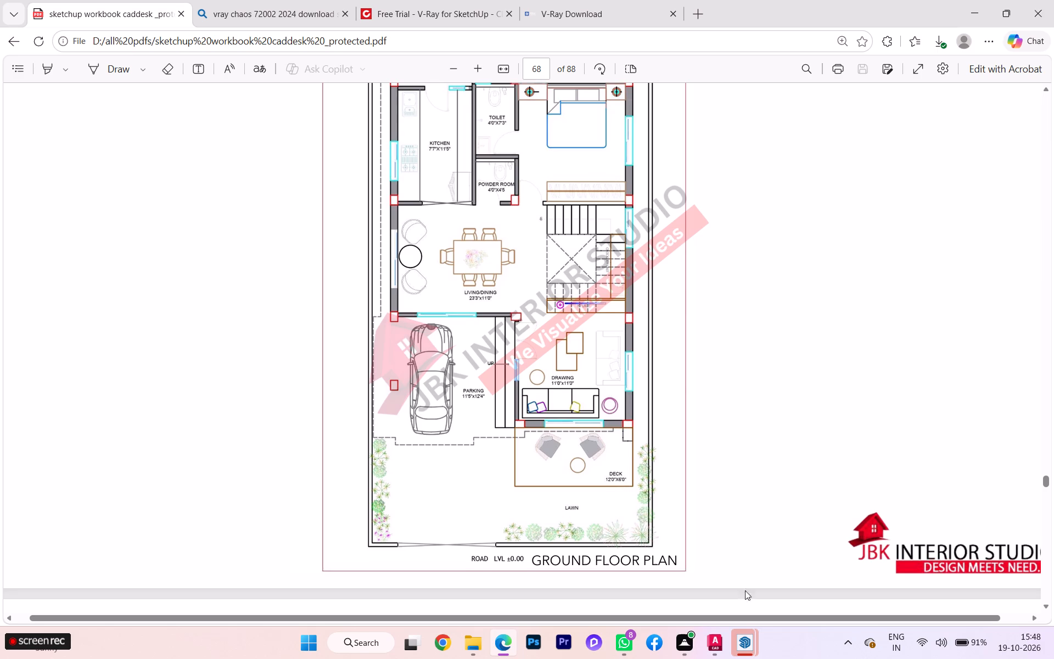
Switch to AutoCAD and compare both drafted floor plans with the inserted first-floor image and the workbook's ground-floor plan.
left_click(718, 593)
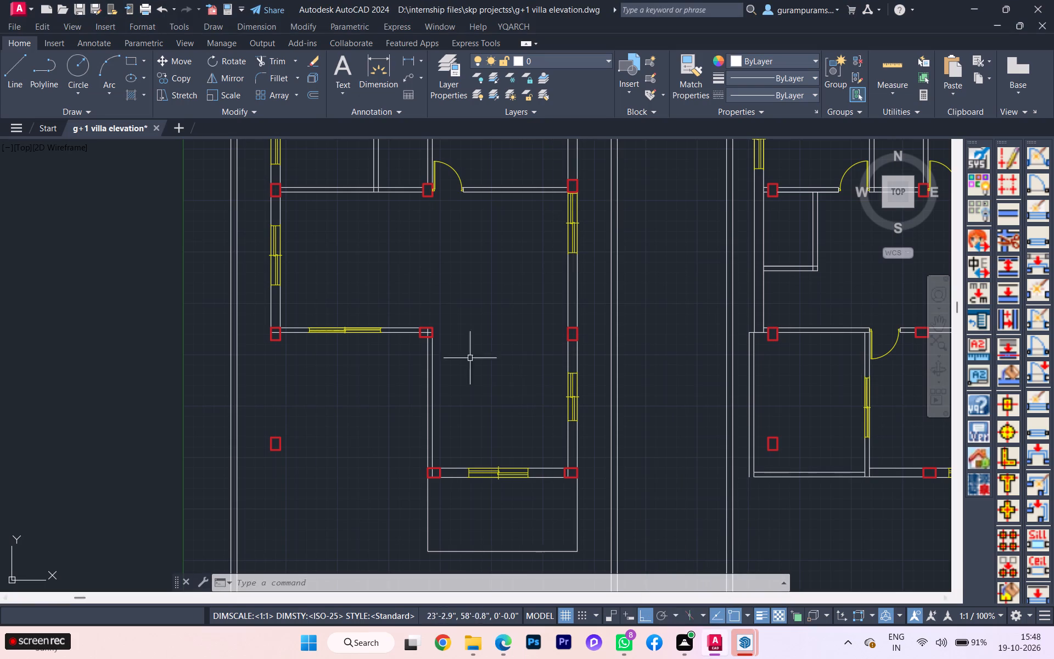
scroll(443, 368, "down", 2)
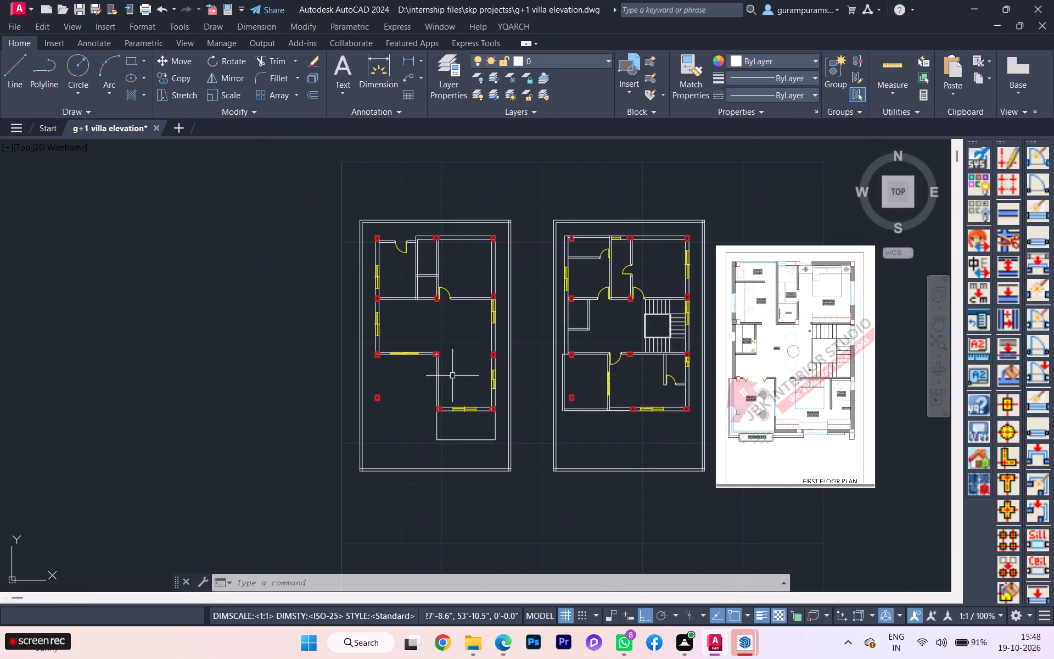
scroll(808, 399, "up", 3)
scroll(743, 397, "down", 3)
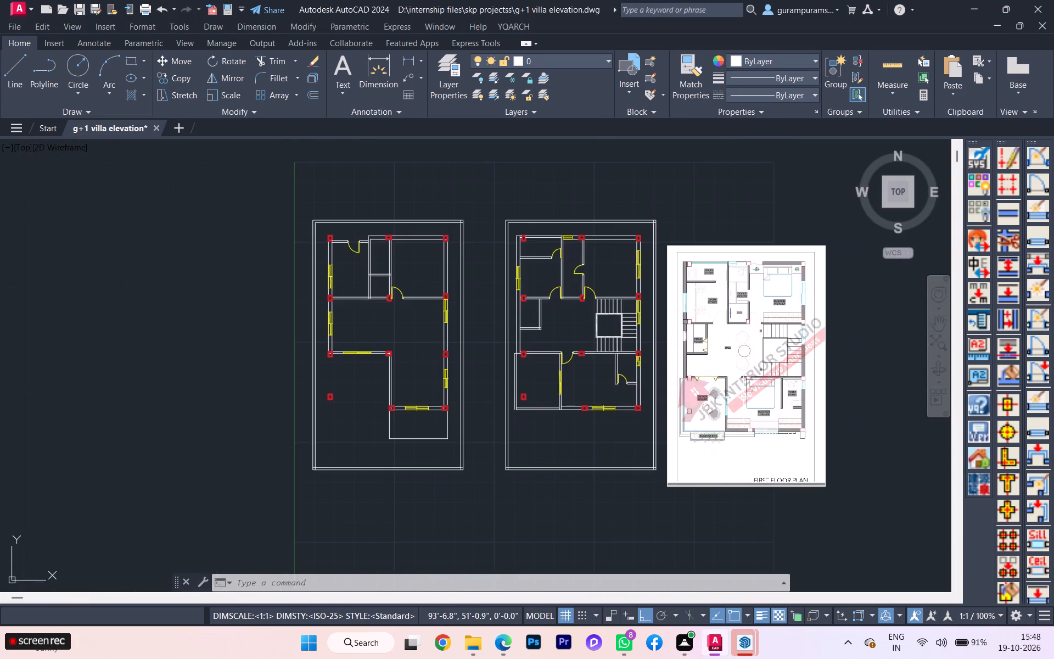
scroll(743, 397, "up", 1)
scroll(743, 397, "down", 3)
scroll(743, 397, "up", 3)
scroll(743, 397, "down", 1)
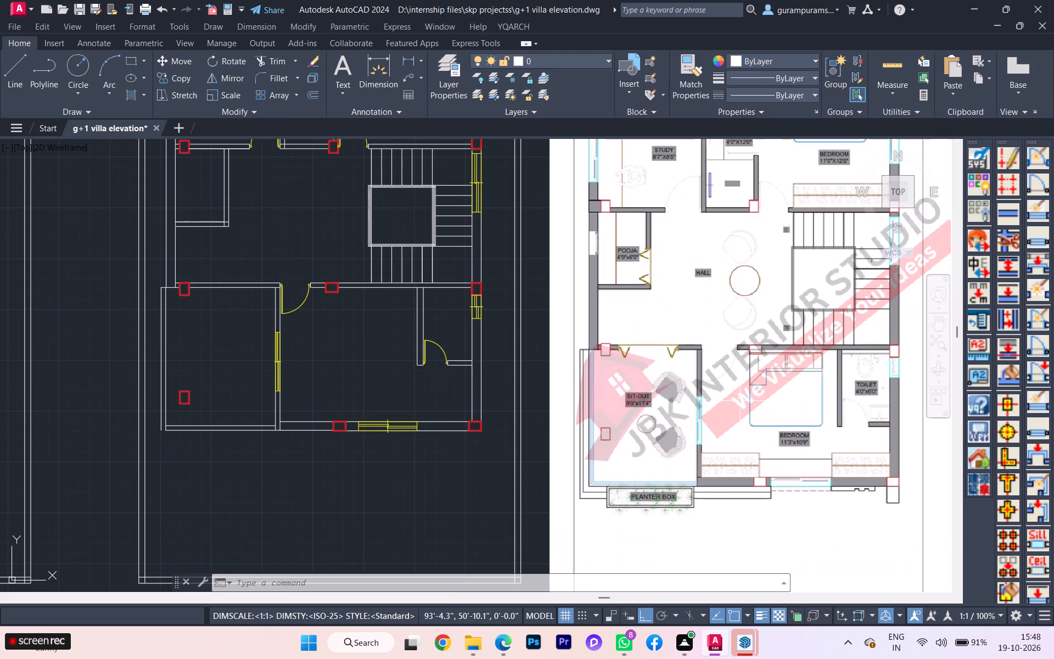
scroll(740, 401, "down", 1)
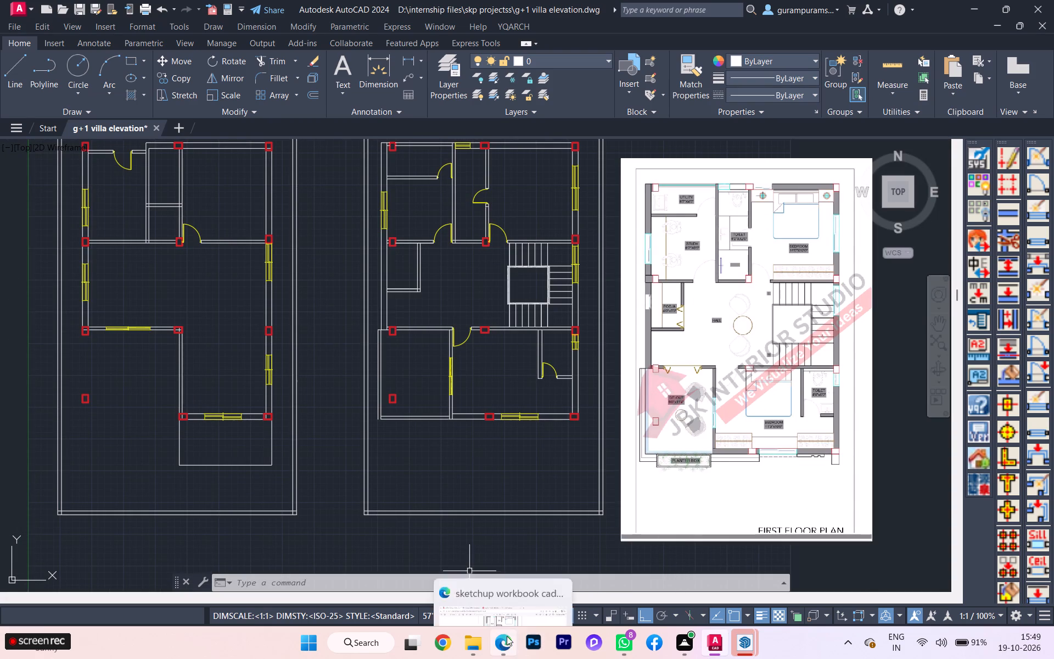
left_click(516, 579)
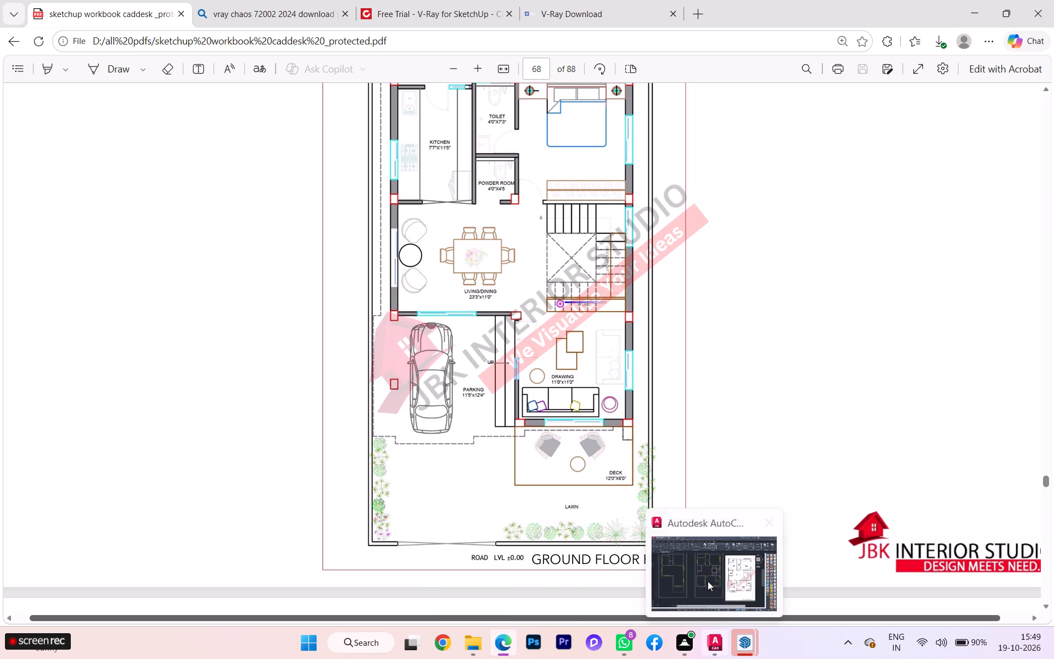
left_click(707, 569)
Trim the wall lines crossing inside the column where the living/dining, parking and drawing room walls meet on the ground-floor plan.
scroll(192, 352, "up", 1)
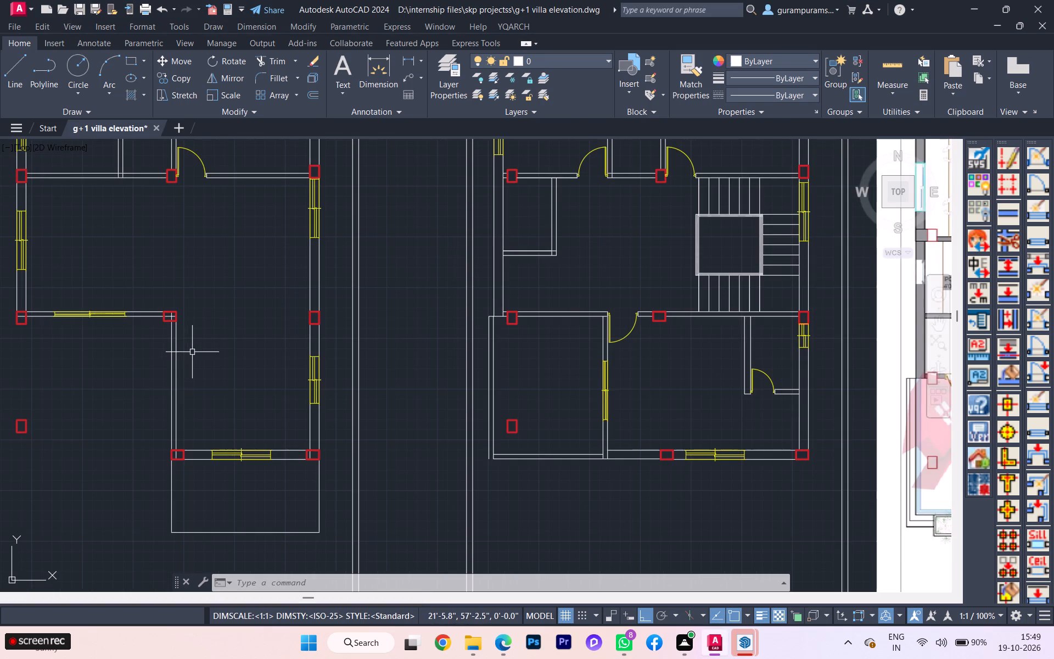
type("tr")
key("Return")
scroll(99, 239, "up", 4)
scroll(101, 255, "down", 2)
scroll(102, 255, "up", 1)
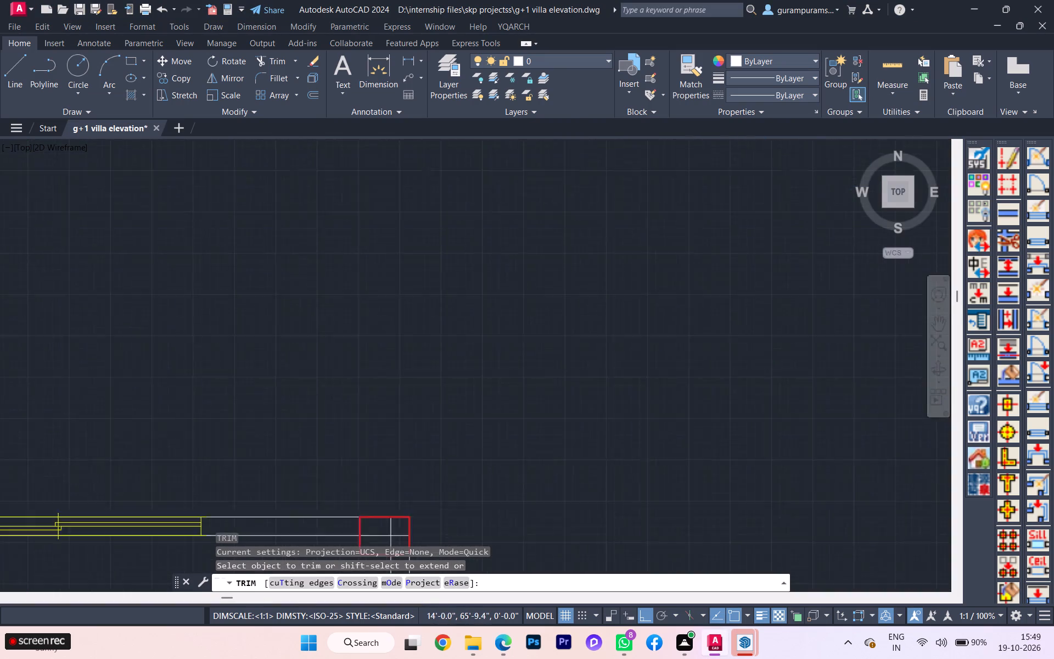
scroll(226, 365, "down", 1)
scroll(280, 463, "up", 1)
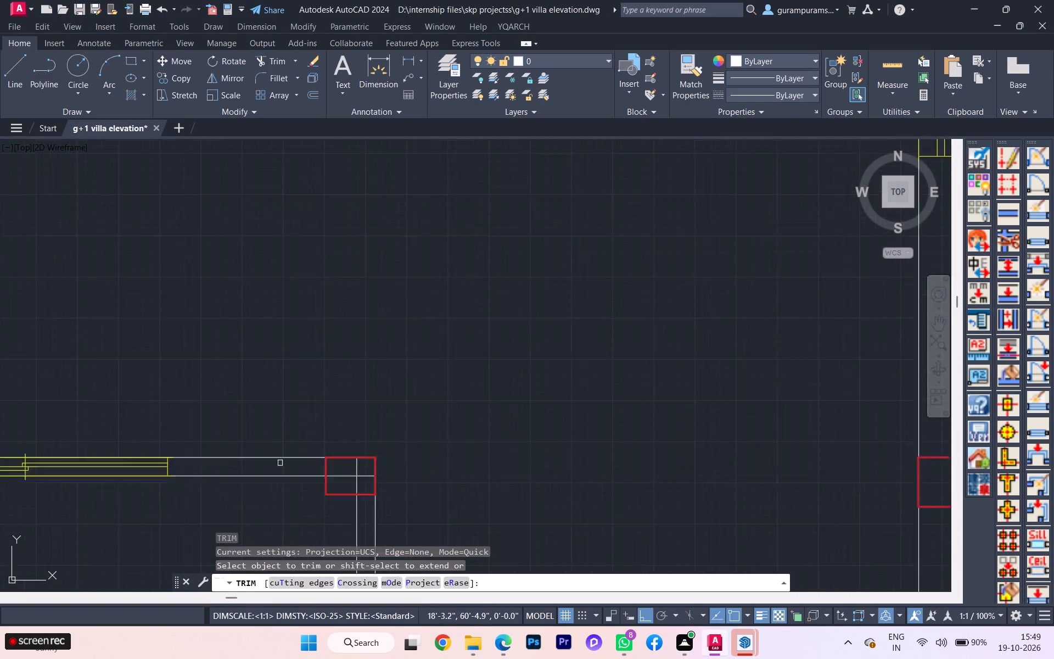
scroll(281, 463, "up", 1)
left_click(385, 487)
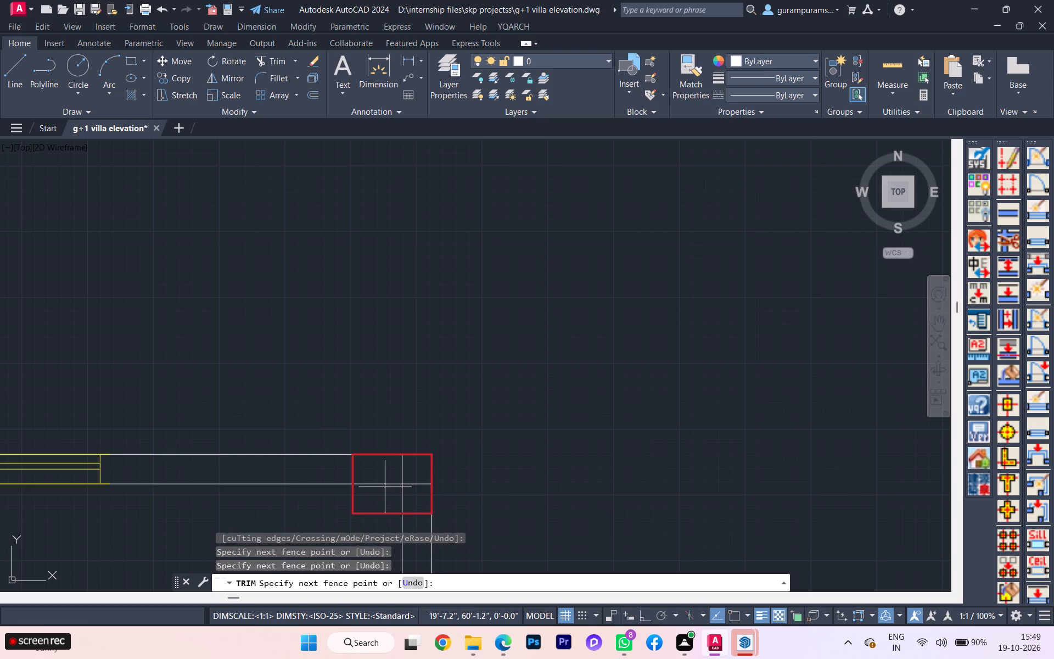
left_click(385, 480)
left_click(401, 469)
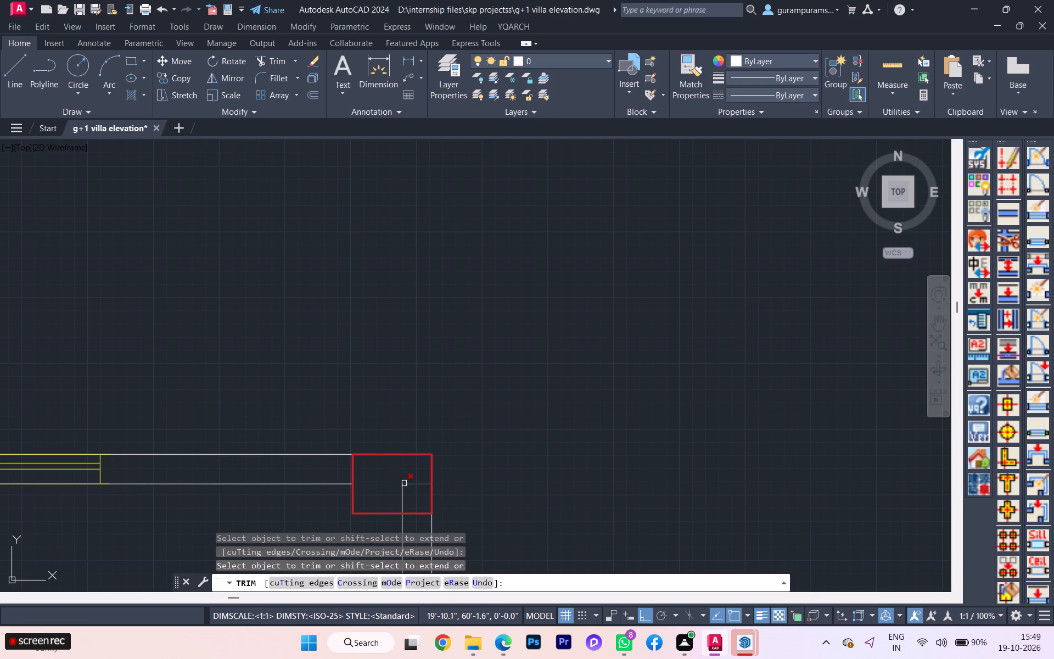
left_click(405, 488)
left_click(405, 482)
scroll(403, 481, "down", 2)
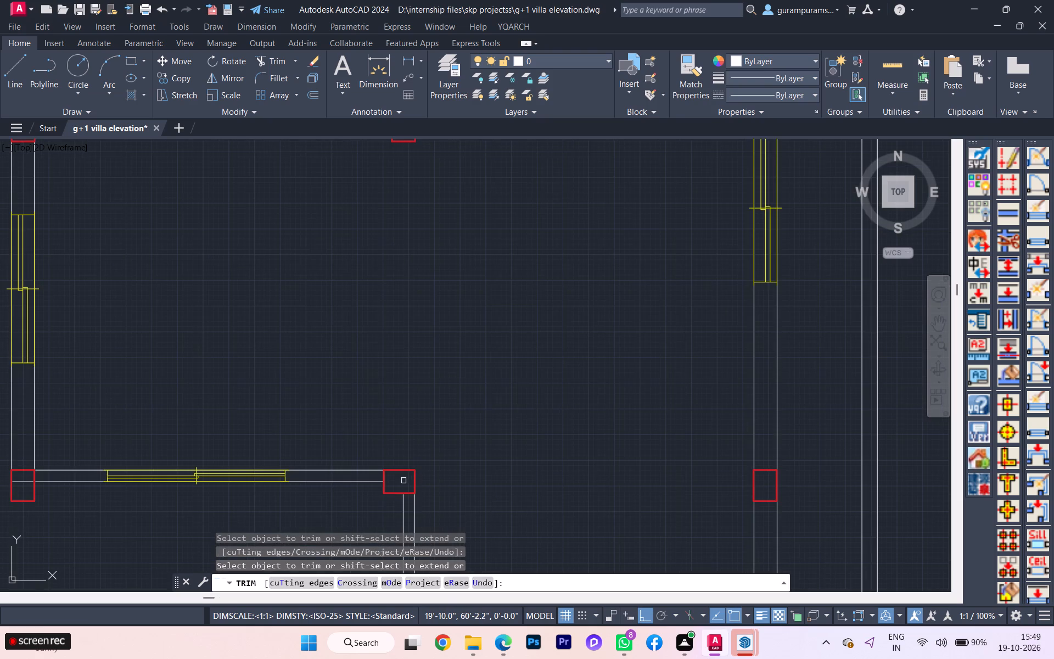
scroll(395, 481, "up", 2)
scroll(395, 475, "down", 1)
scroll(395, 475, "up", 2)
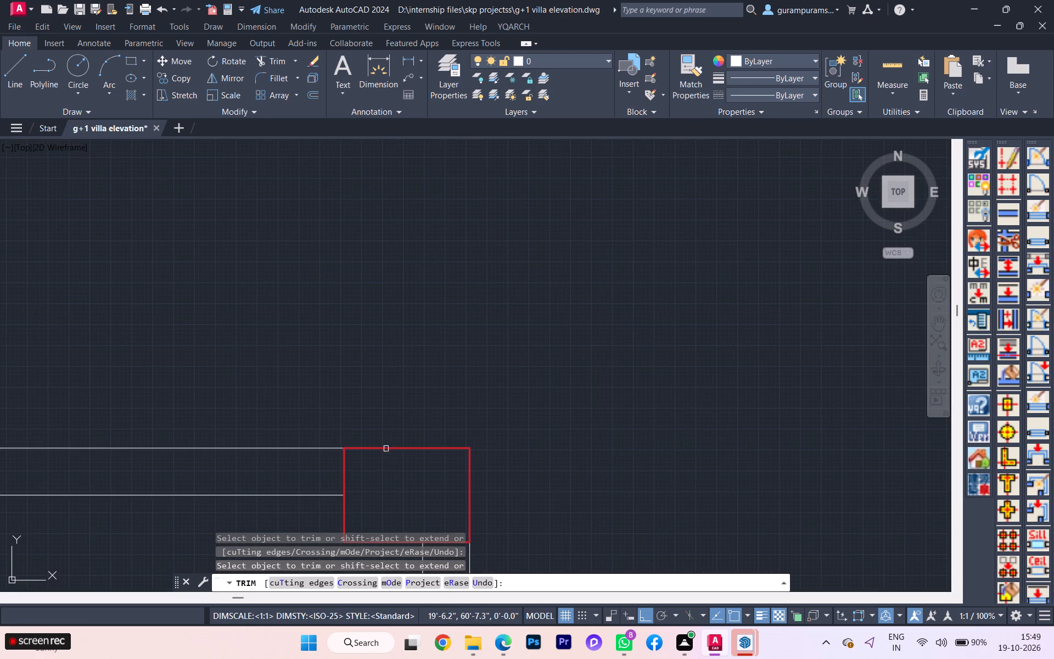
scroll(382, 412, "down", 4)
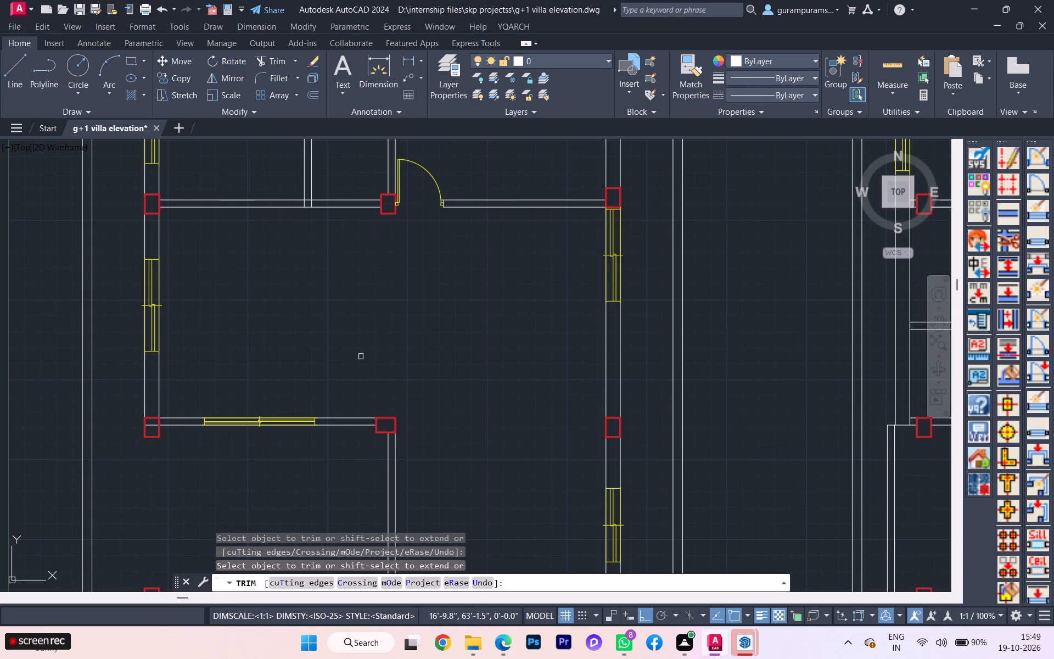
Trim the wall line inside the column at the living/dining room's southwest corner.
scroll(153, 437, "up", 3)
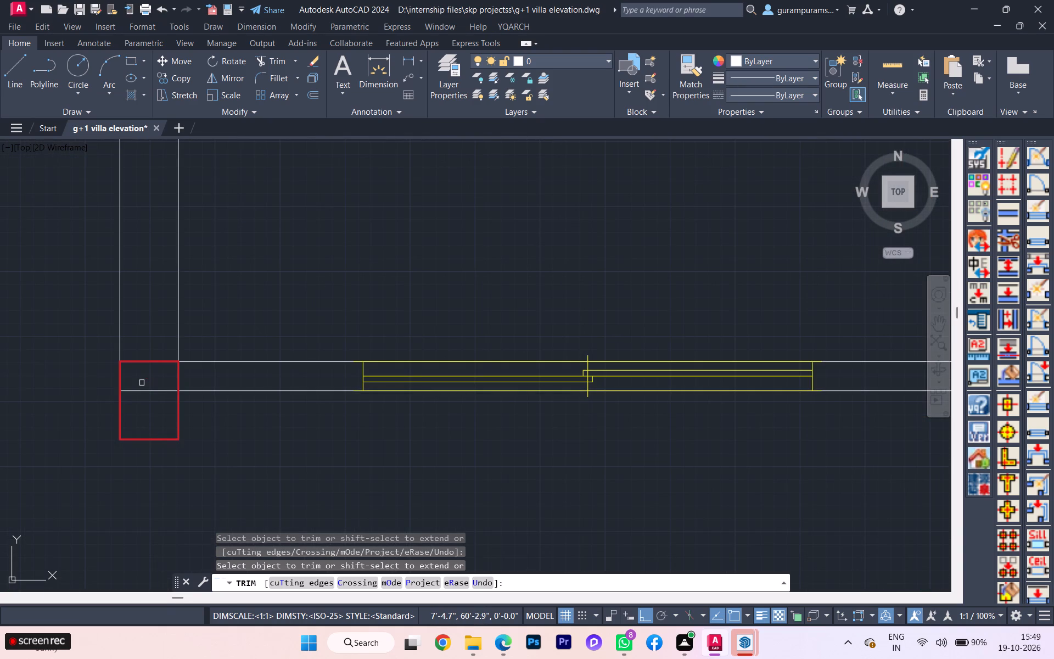
left_click(142, 383)
left_click(140, 394)
scroll(140, 394, "down", 3)
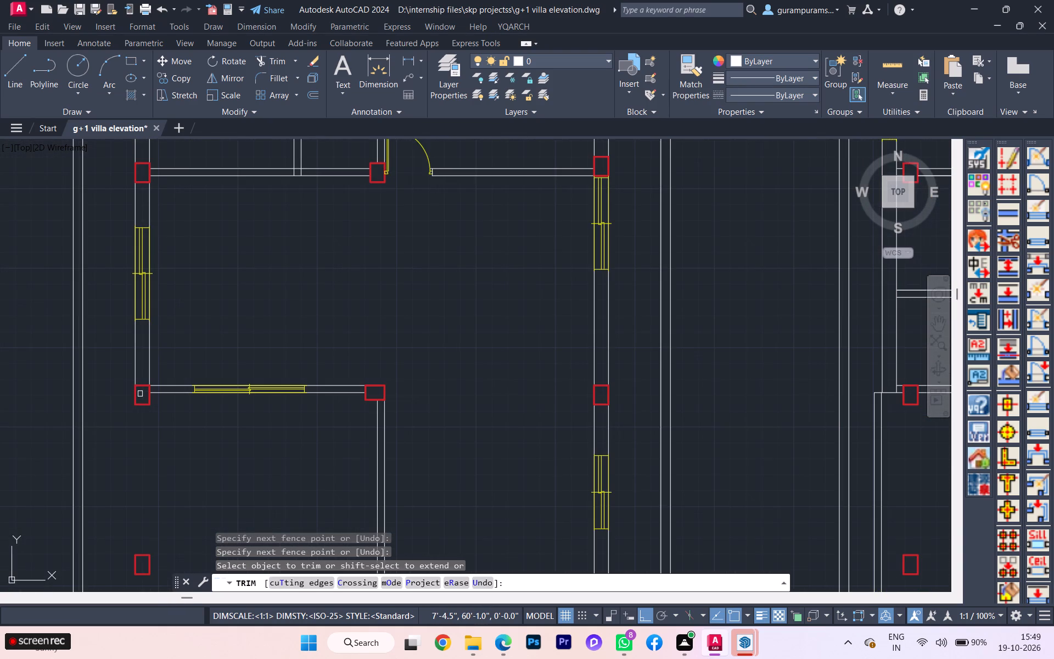
scroll(140, 394, "down", 1)
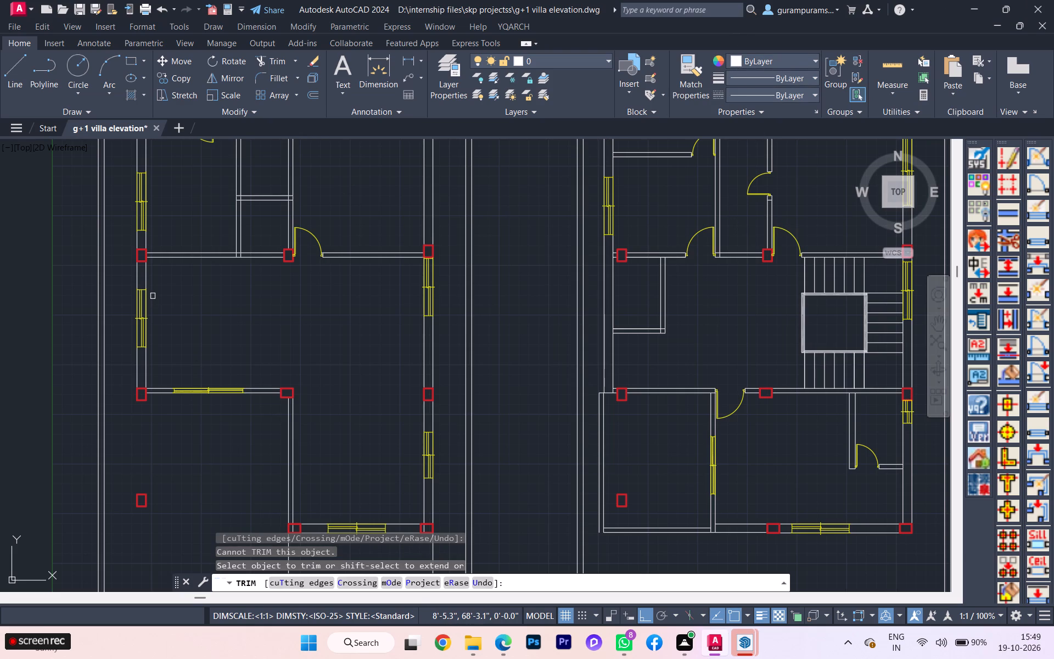
key("Escape")
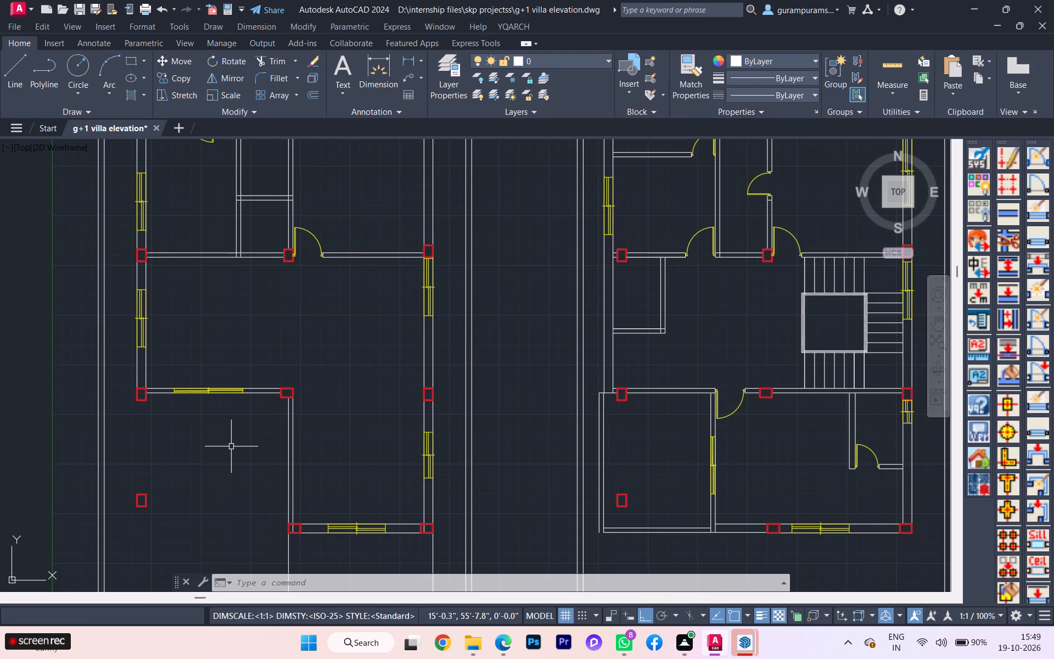
Draw a line across the kitchen's south wall, offset 2'6" west of the powder room's outer wall corner.
scroll(231, 446, "down", 1)
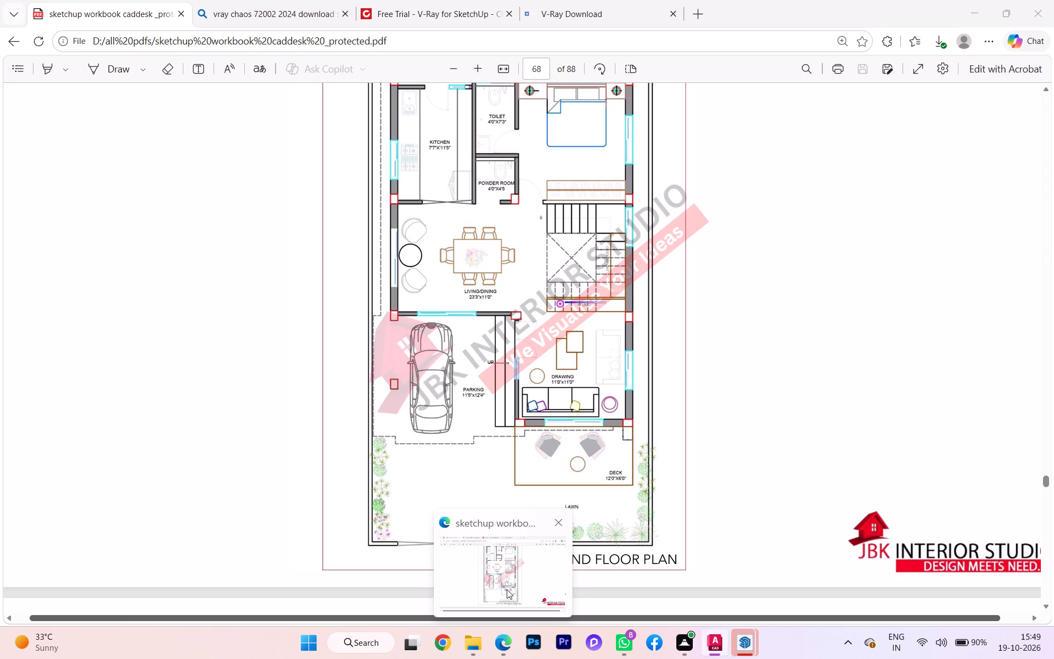
scroll(225, 319, "up", 2)
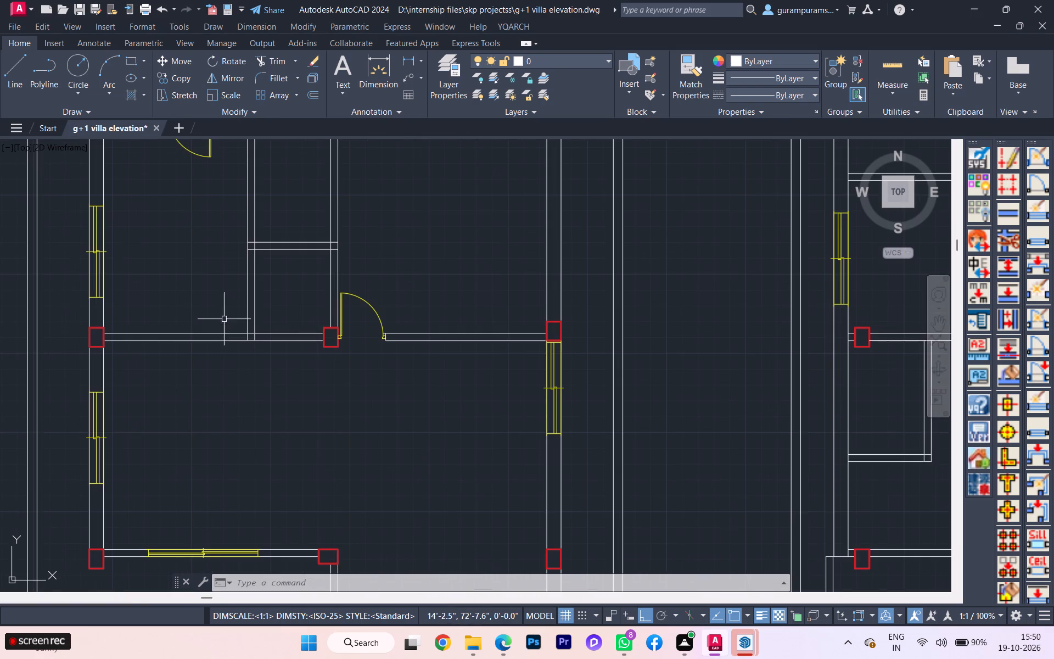
key("l")
key("Return")
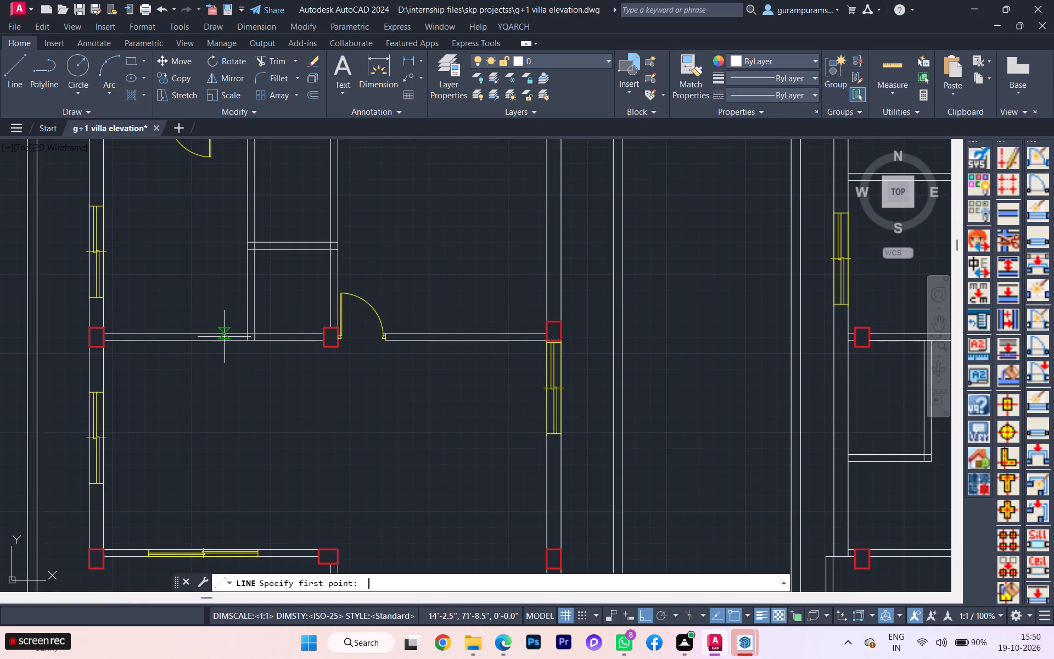
type("tk")
key("Return")
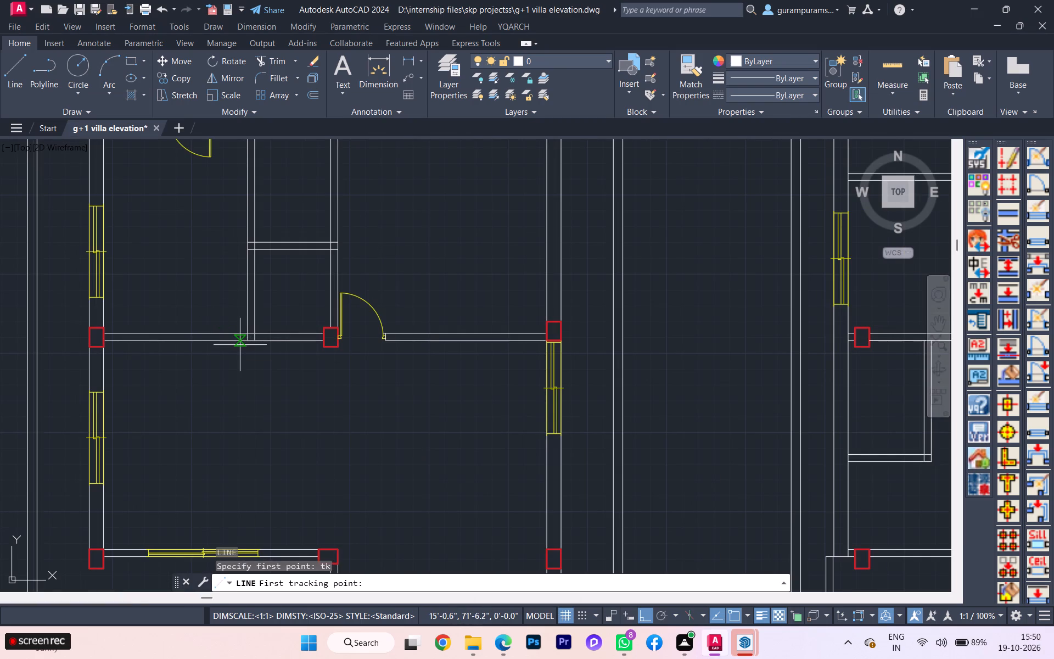
left_click(248, 342)
type("2'6")
key("Return")
key("Return")
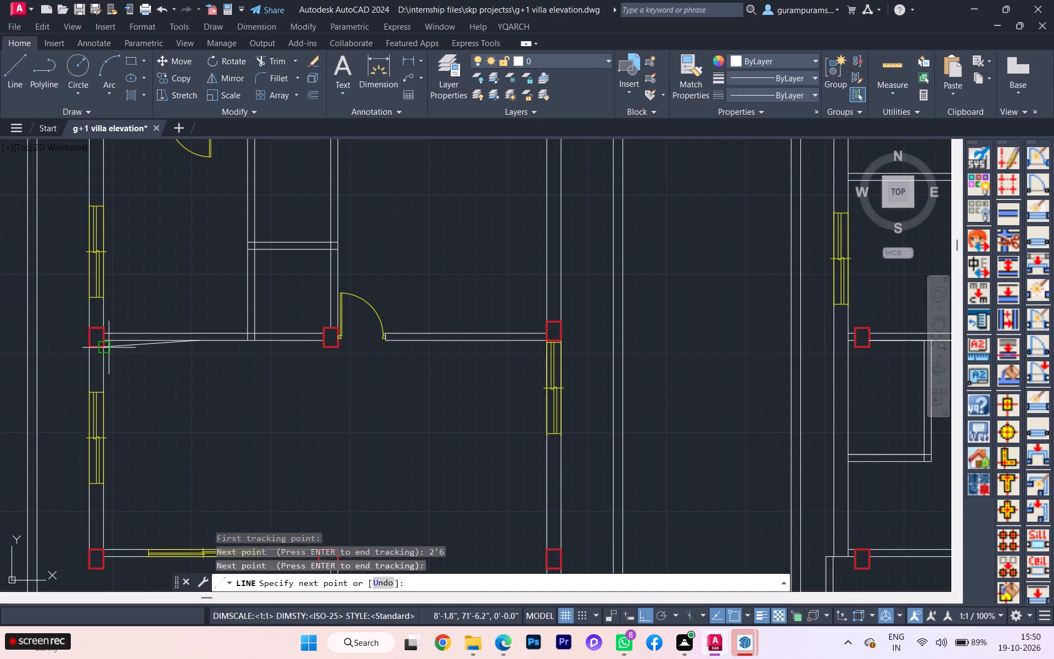
scroll(193, 317, "up", 2)
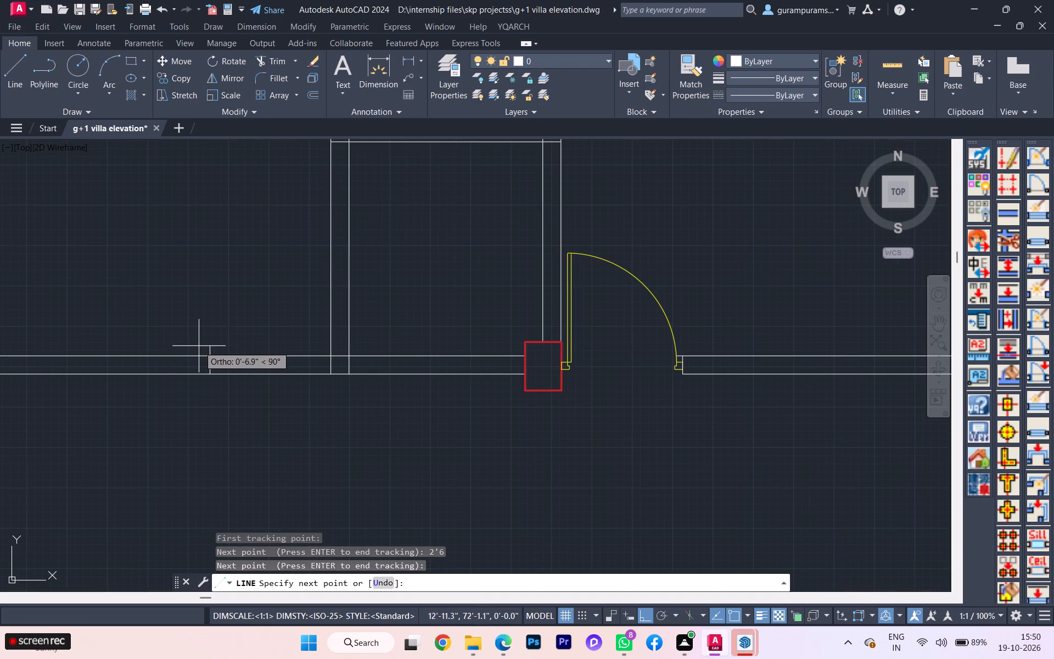
scroll(199, 346, "up", 2)
left_click(228, 370)
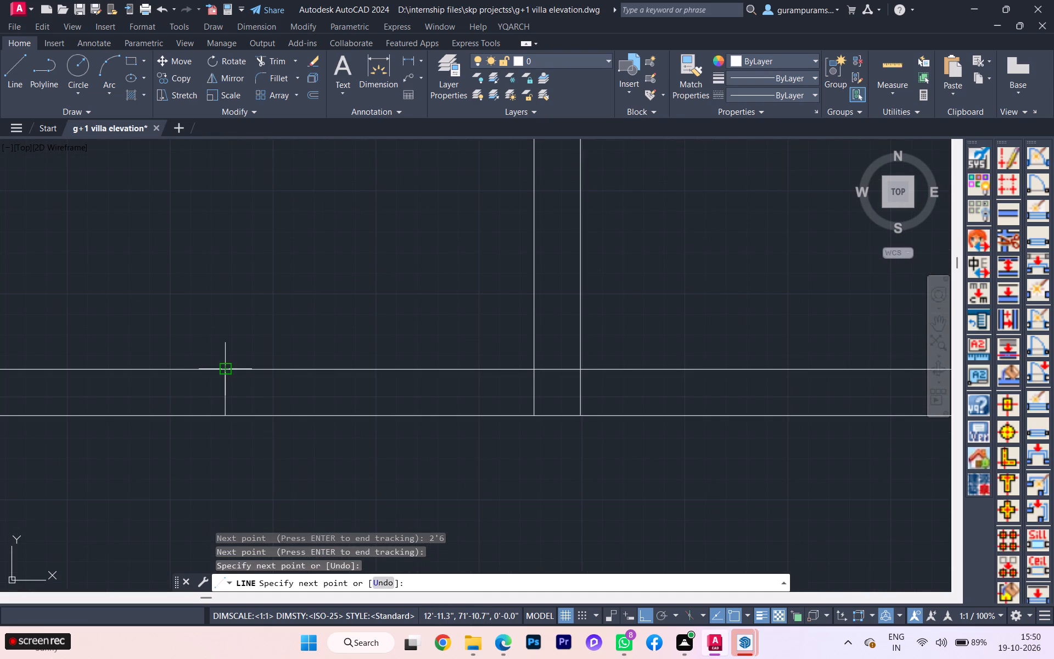
key("Escape")
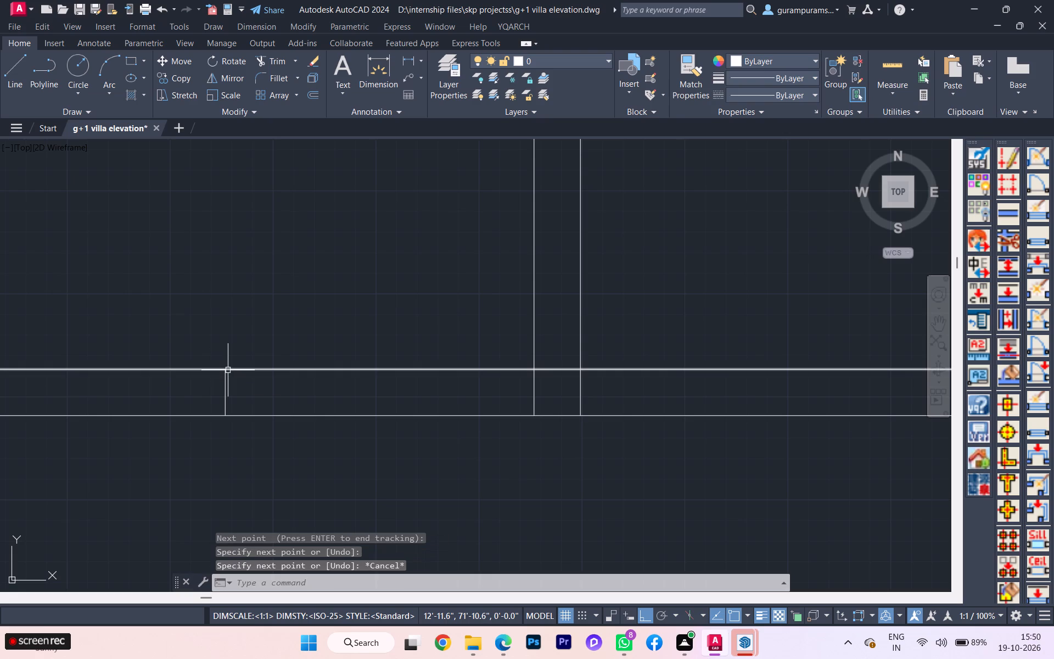
Trim both kitchen south wall lines between the new jamb line and the powder room wall to form the opening.
type("tr")
key("Return")
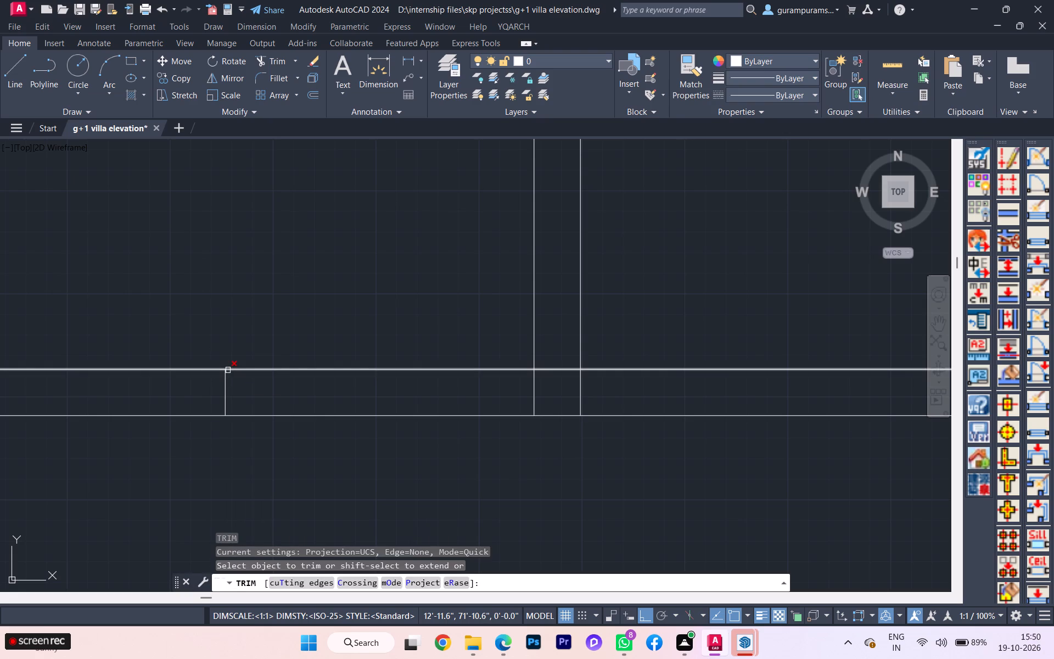
left_click(345, 369)
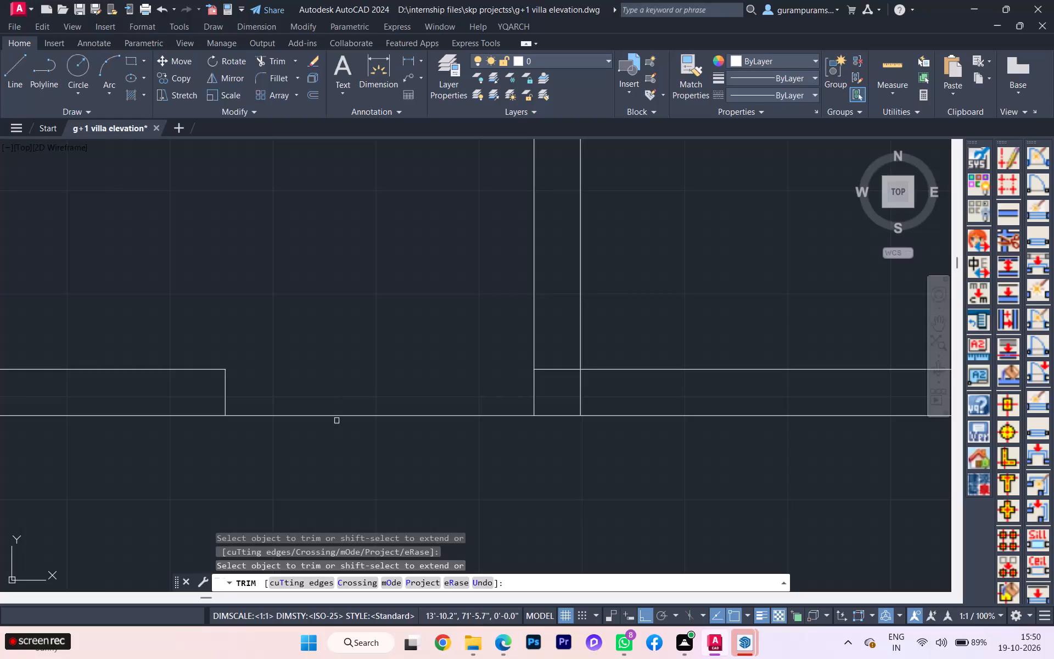
left_click(337, 417)
scroll(340, 412, "down", 7)
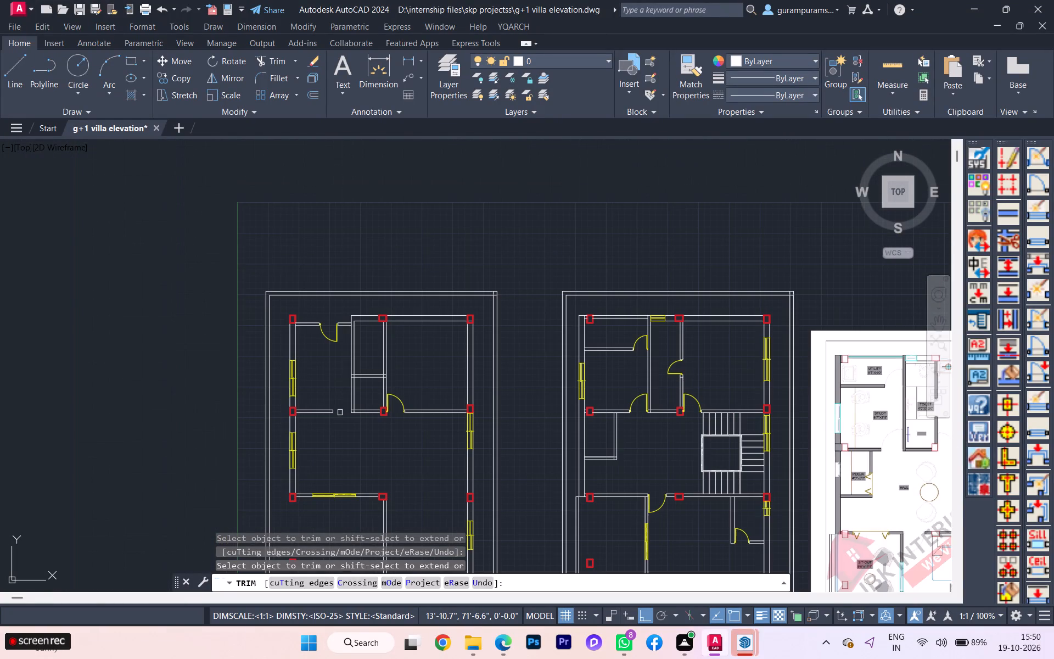
Trim the overlapping wall lines at the powder room's southwest corner.
scroll(371, 411, "up", 4)
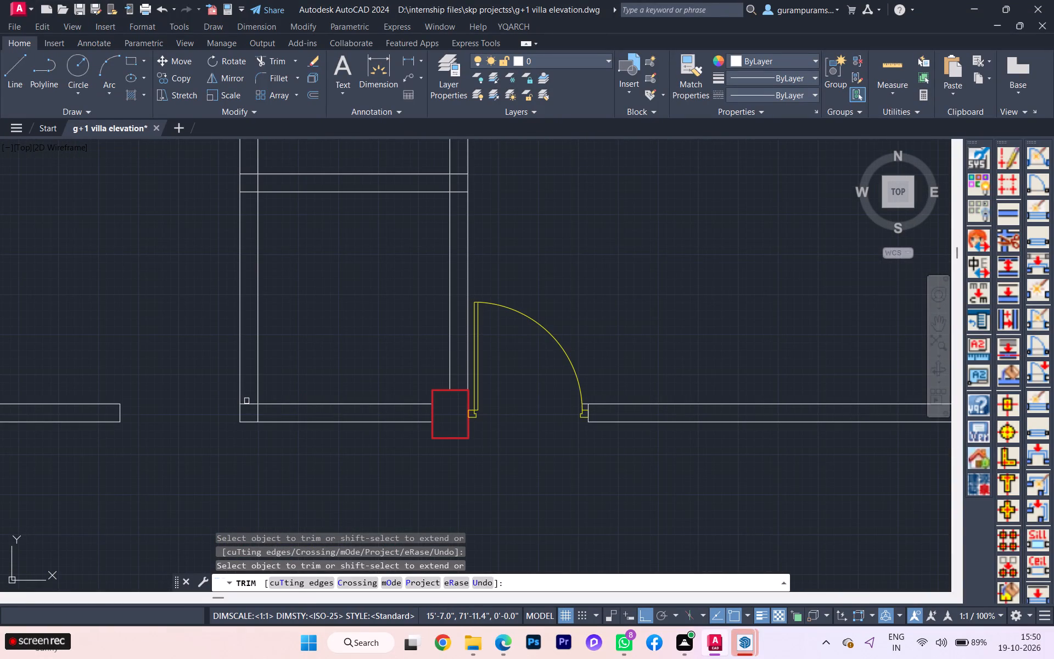
left_click(246, 401)
left_click(248, 413)
scroll(238, 450, "down", 2)
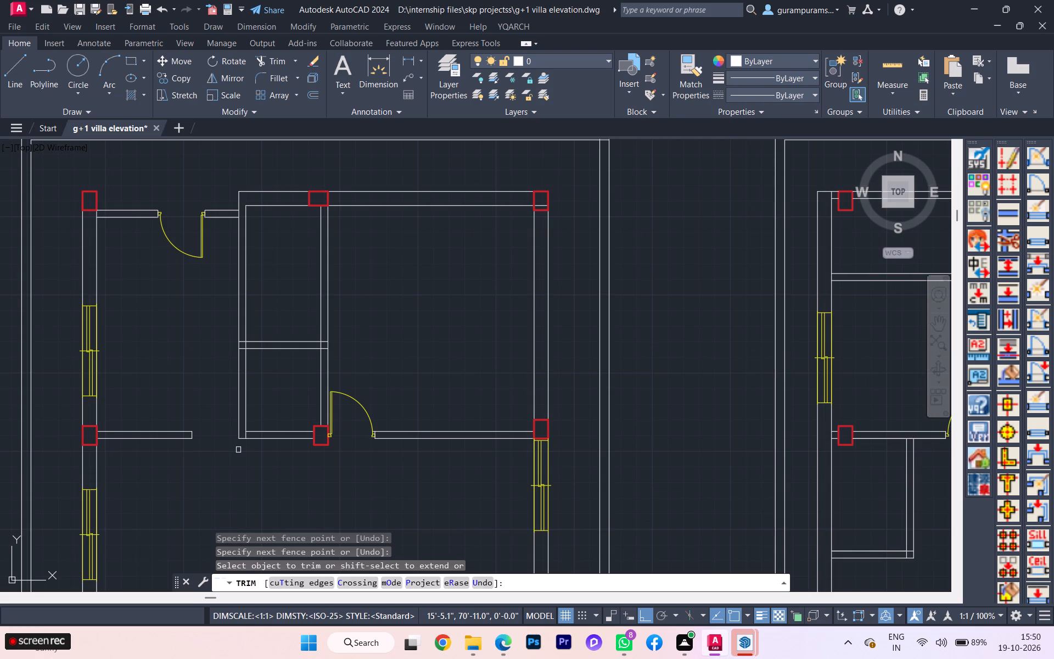
scroll(238, 450, "down", 2)
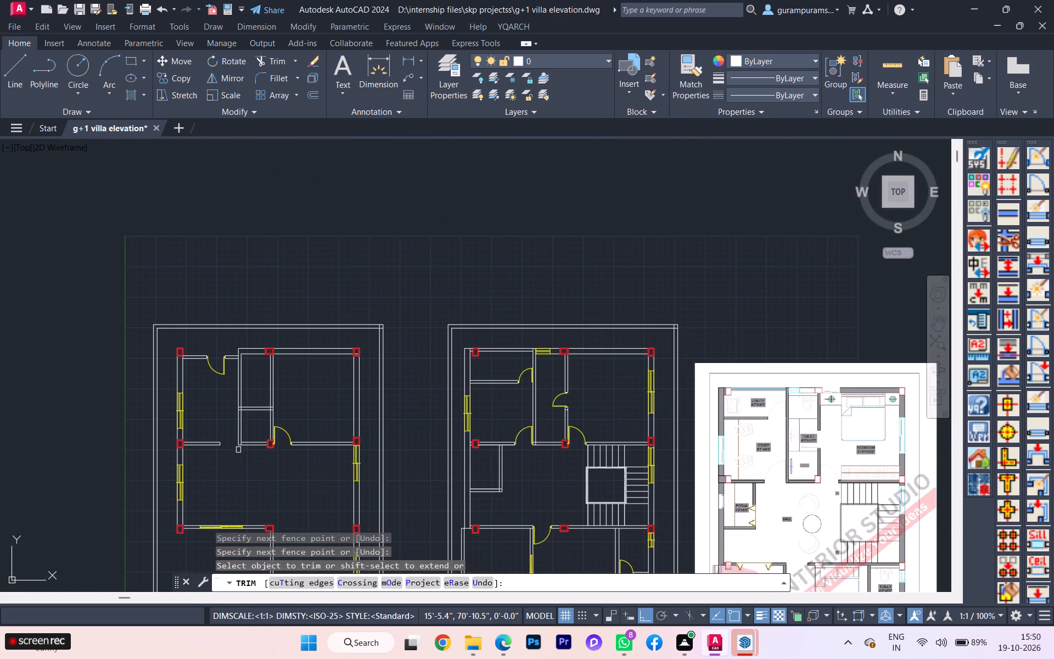
Trim the toilet/powder room partition lines that run into the thickness of their shared west wall.
scroll(257, 385, "up", 2)
scroll(191, 443, "up", 2)
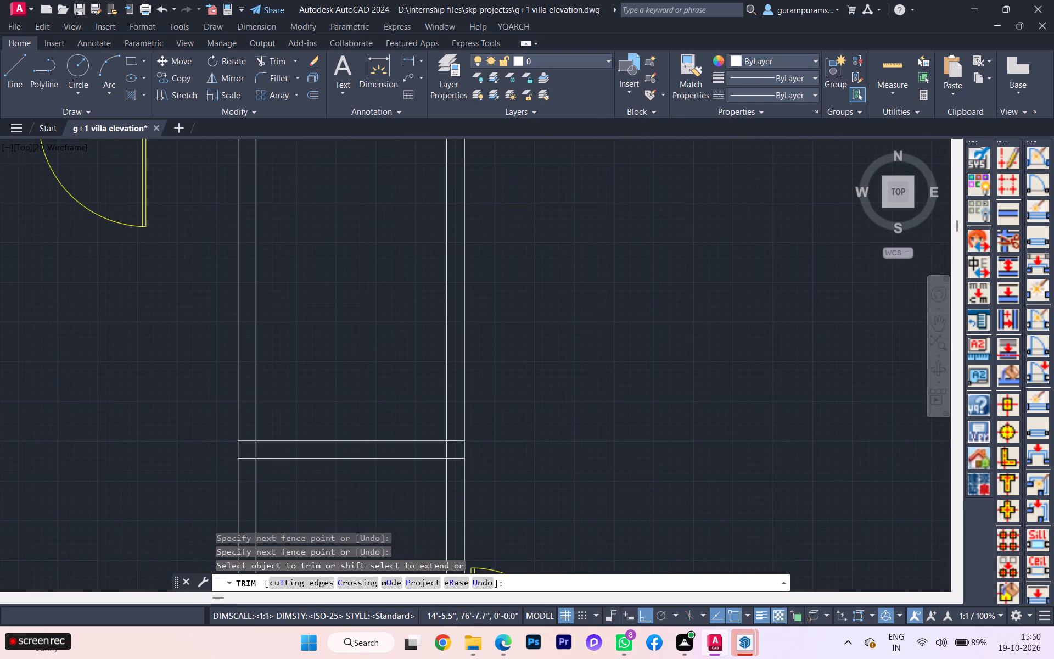
left_click(248, 431)
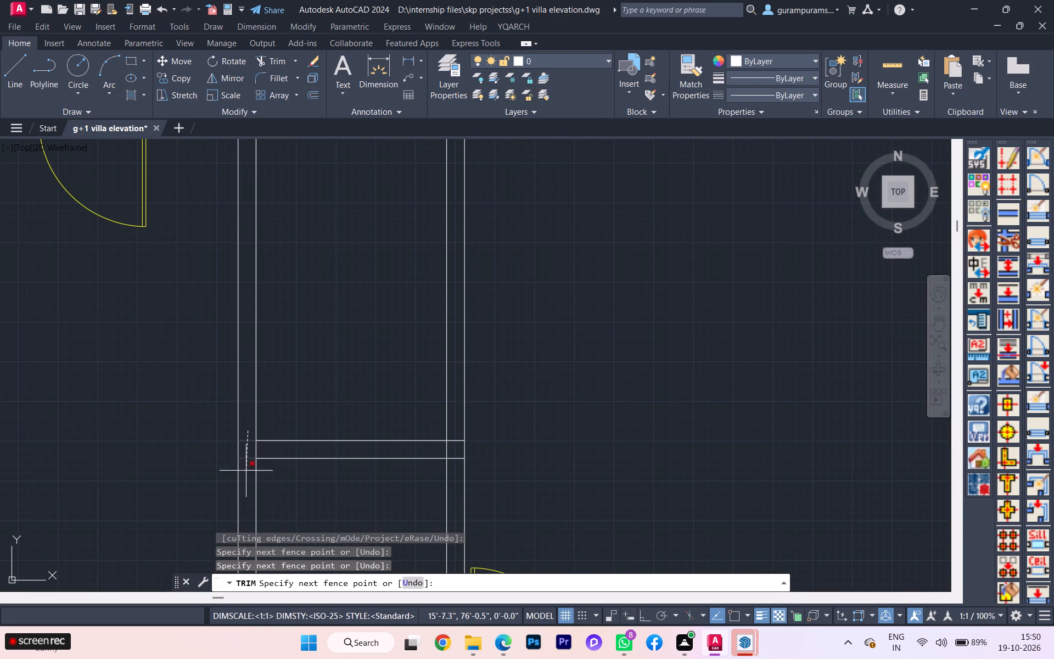
left_click(246, 471)
scroll(244, 433, "down", 1)
scroll(194, 443, "down", 1)
scroll(194, 443, "up", 1)
scroll(194, 443, "down", 3)
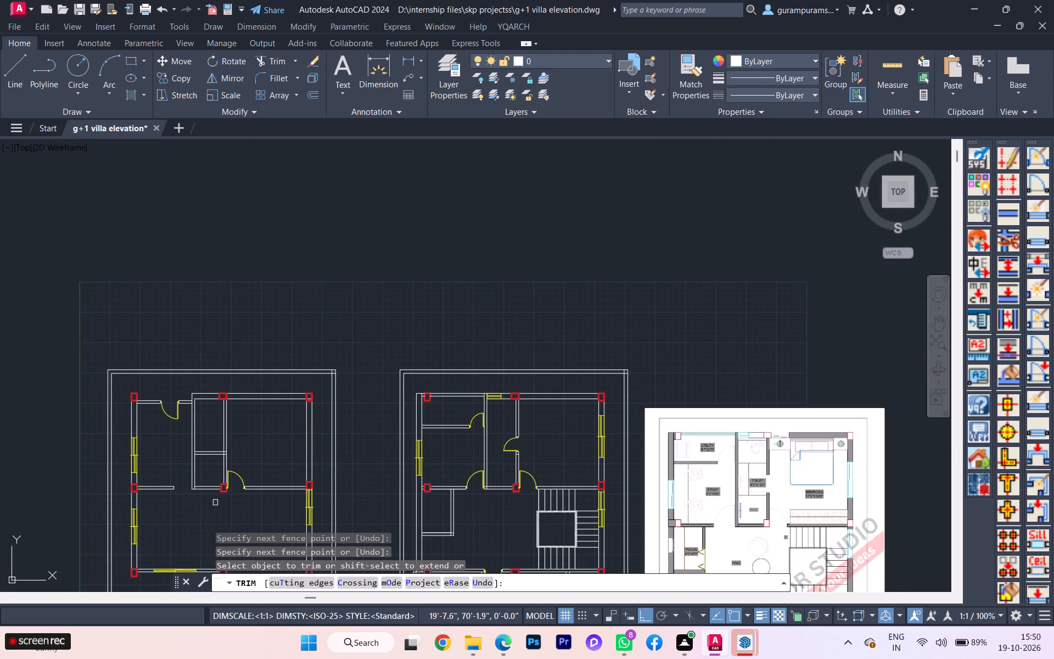
scroll(262, 481, "up", 1)
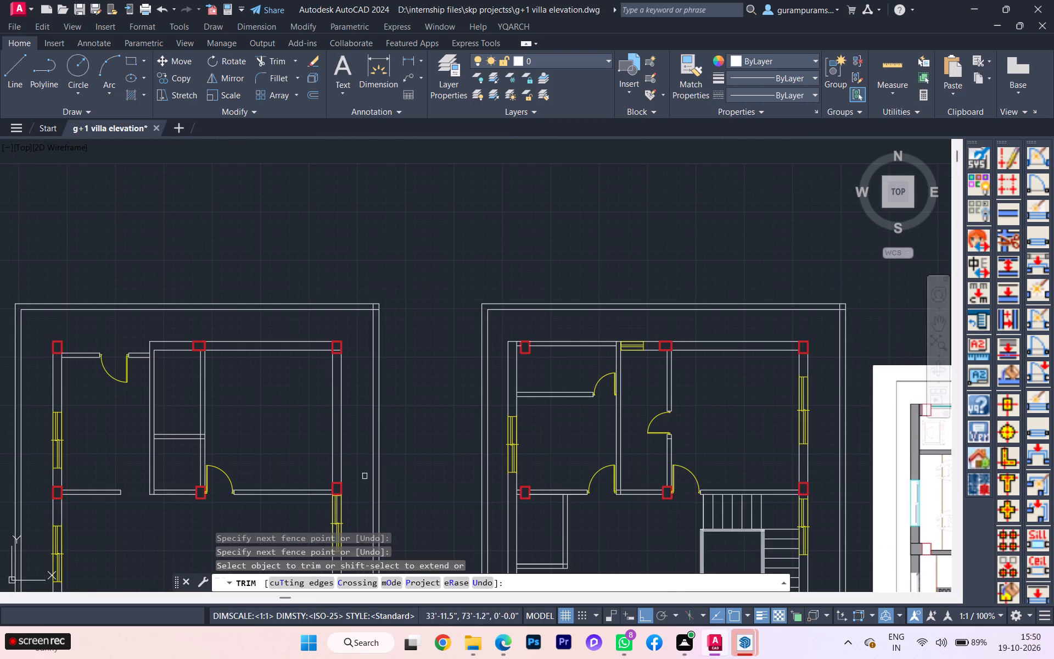
key("Escape")
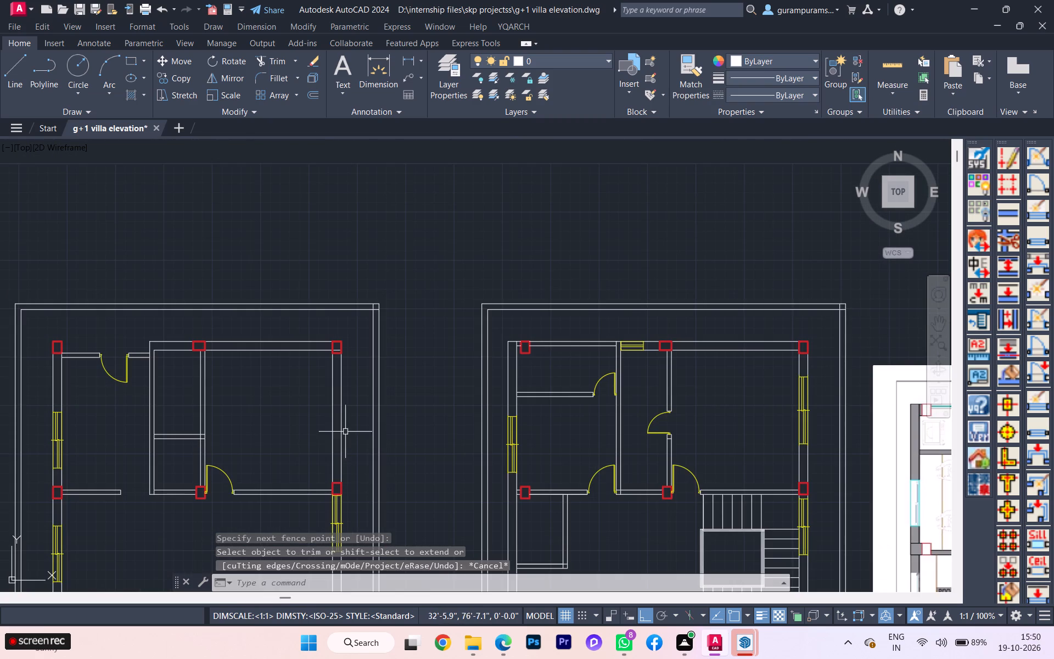
Compare the drafted ground- and first-floor plans with the inserted first-floor image and the workbook's ground-floor plan in Edge.
scroll(282, 371, "up", 1)
scroll(269, 372, "down", 3)
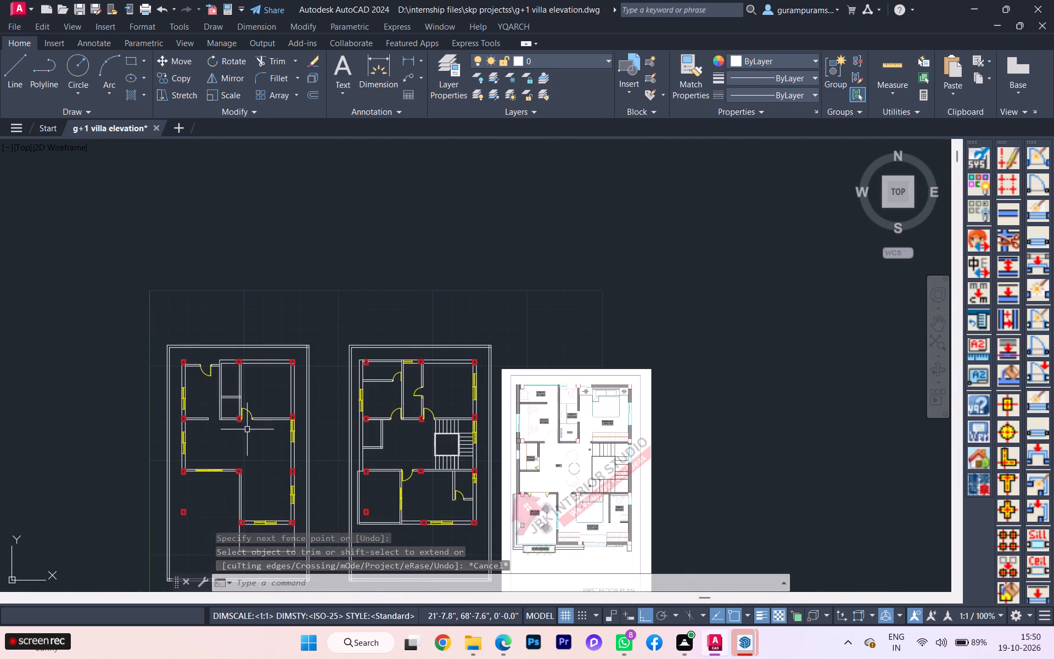
scroll(264, 486, "up", 1)
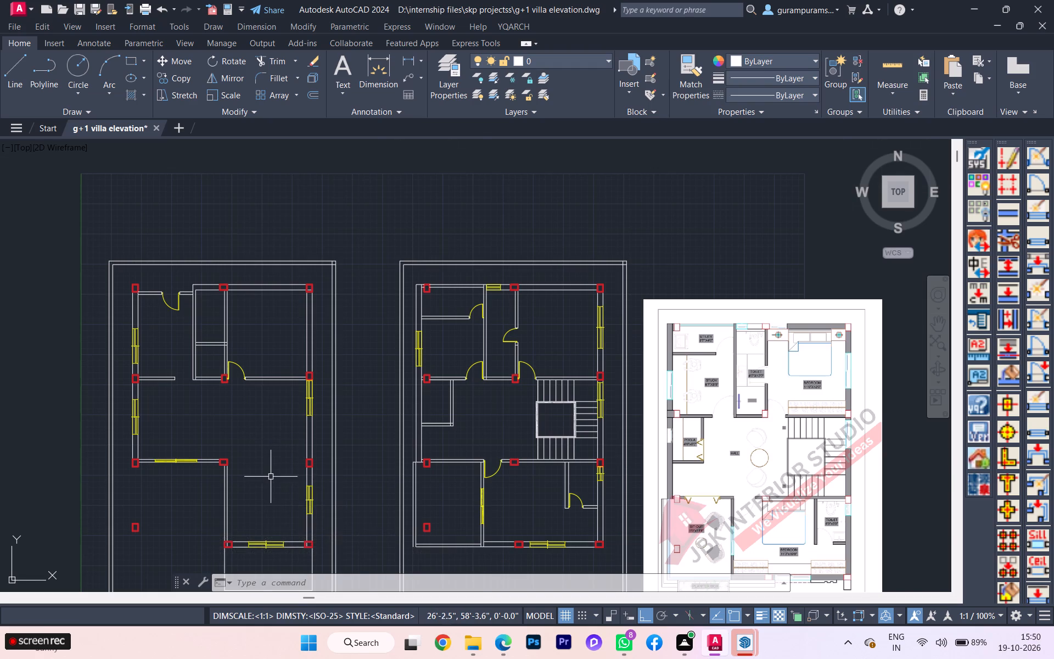
scroll(271, 476, "up", 1)
scroll(271, 476, "down", 1)
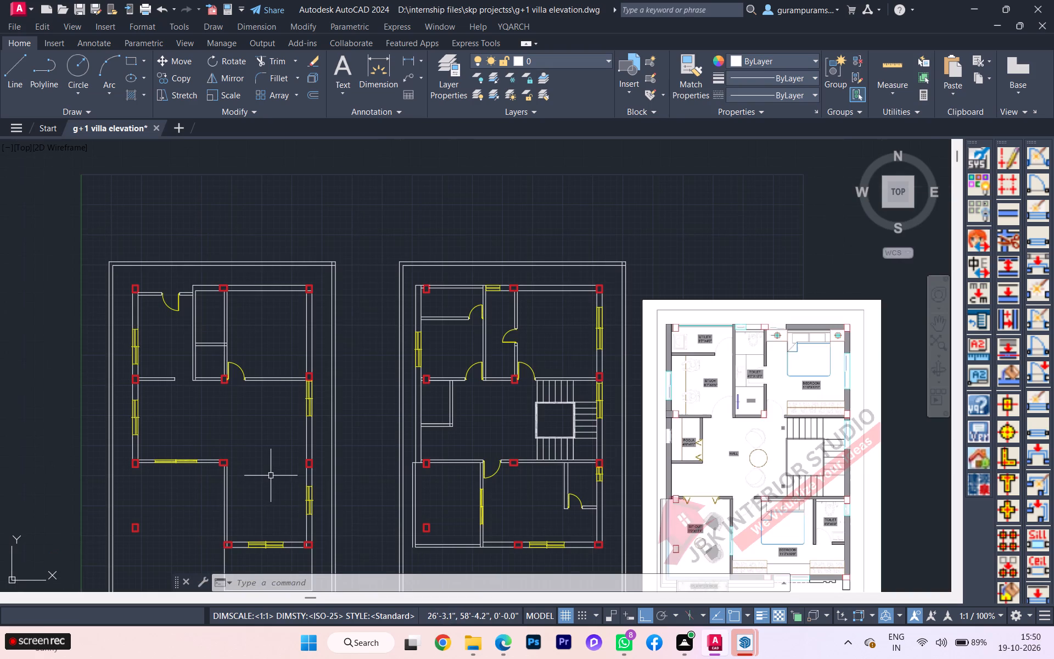
scroll(267, 473, "up", 1)
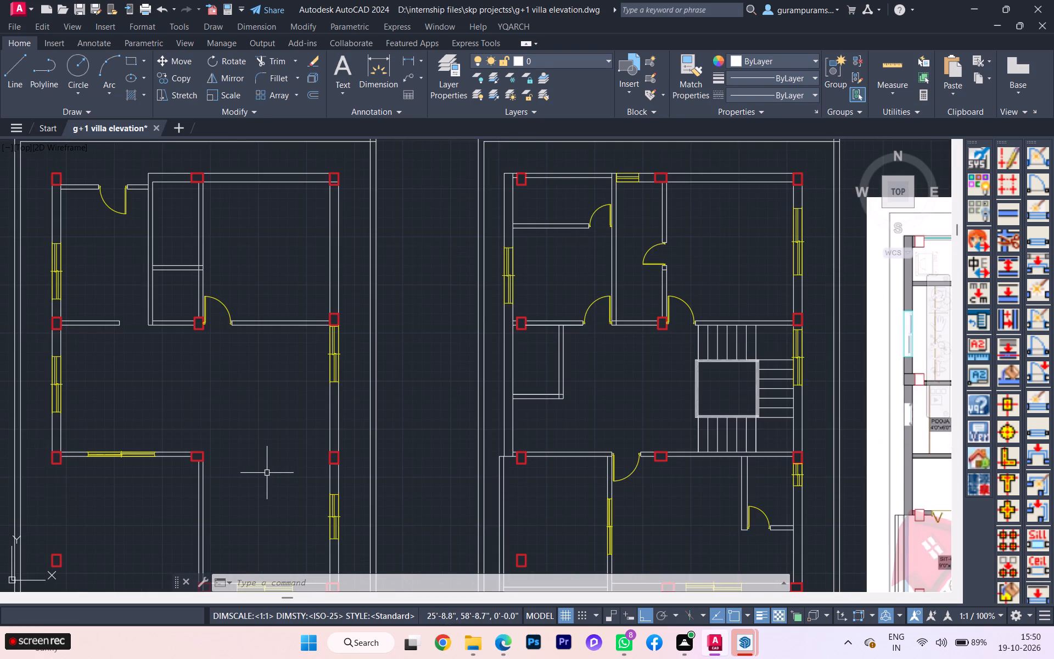
scroll(267, 473, "down", 1)
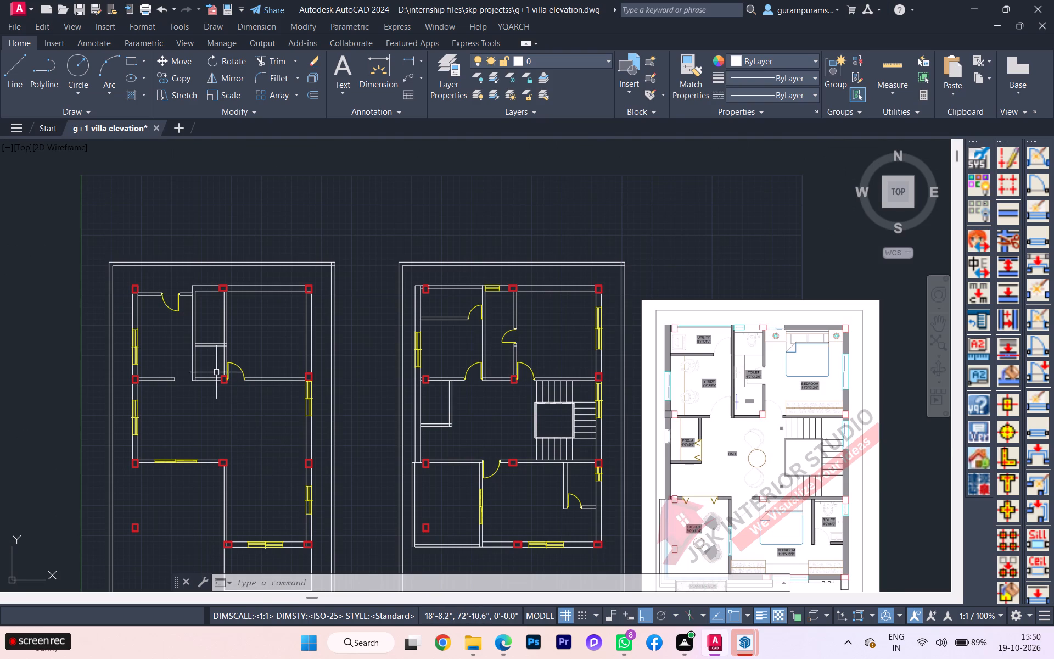
scroll(216, 370, "up", 2)
scroll(218, 361, "down", 1)
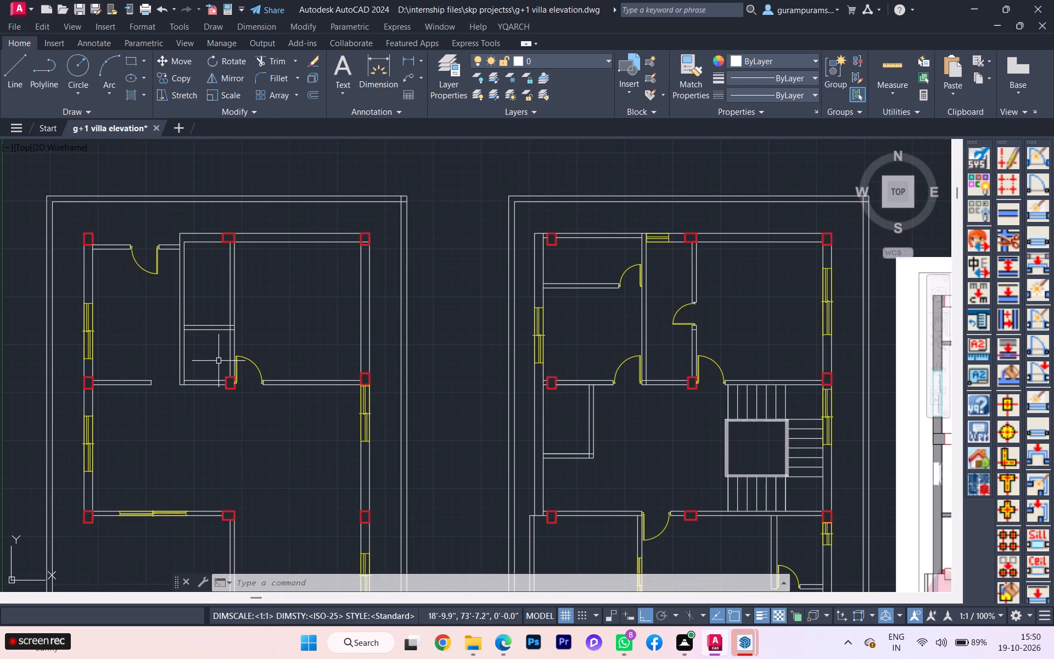
scroll(218, 361, "down", 1)
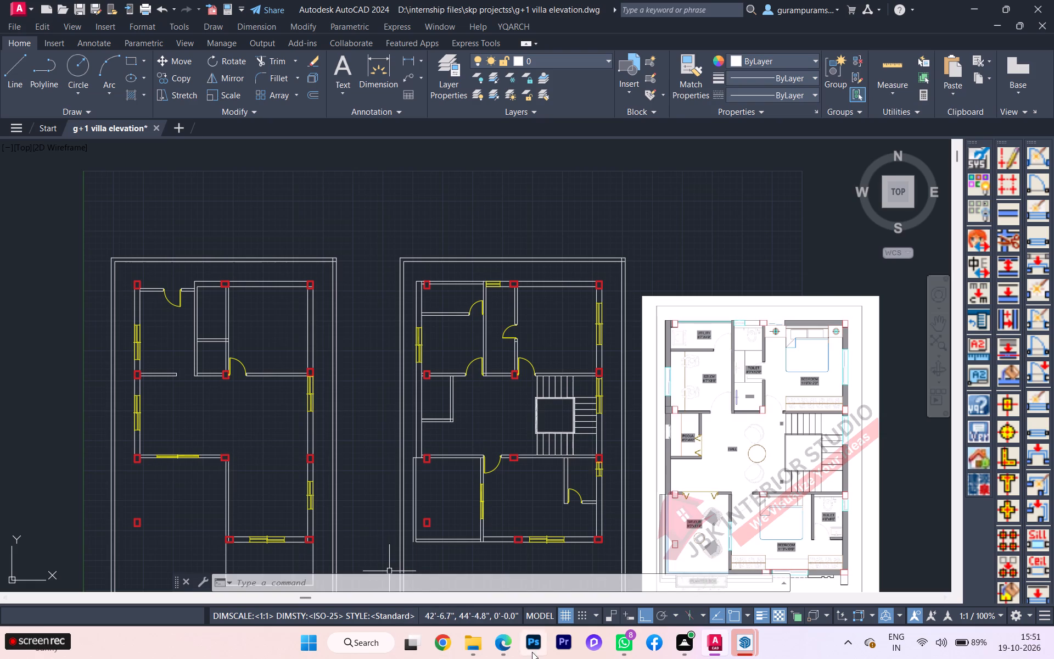
left_click(476, 562)
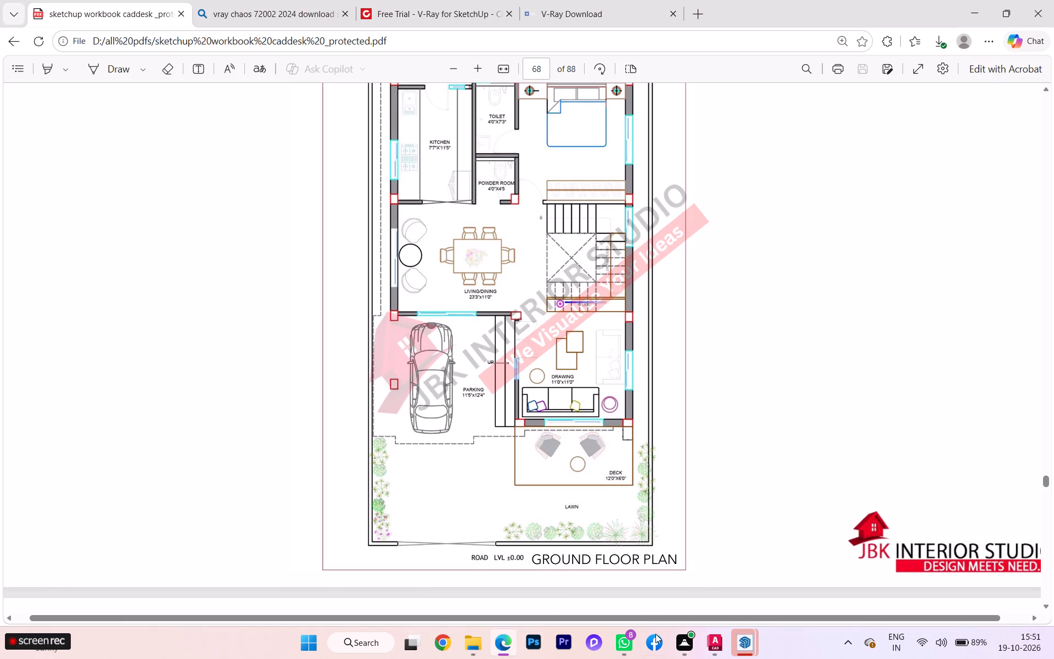
left_click(691, 565)
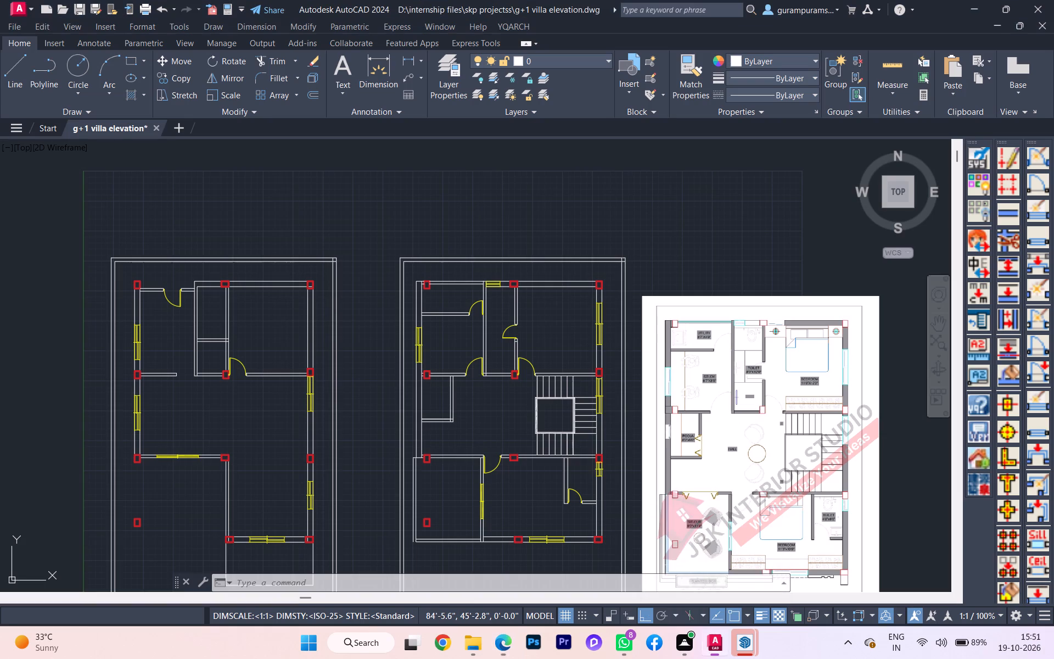
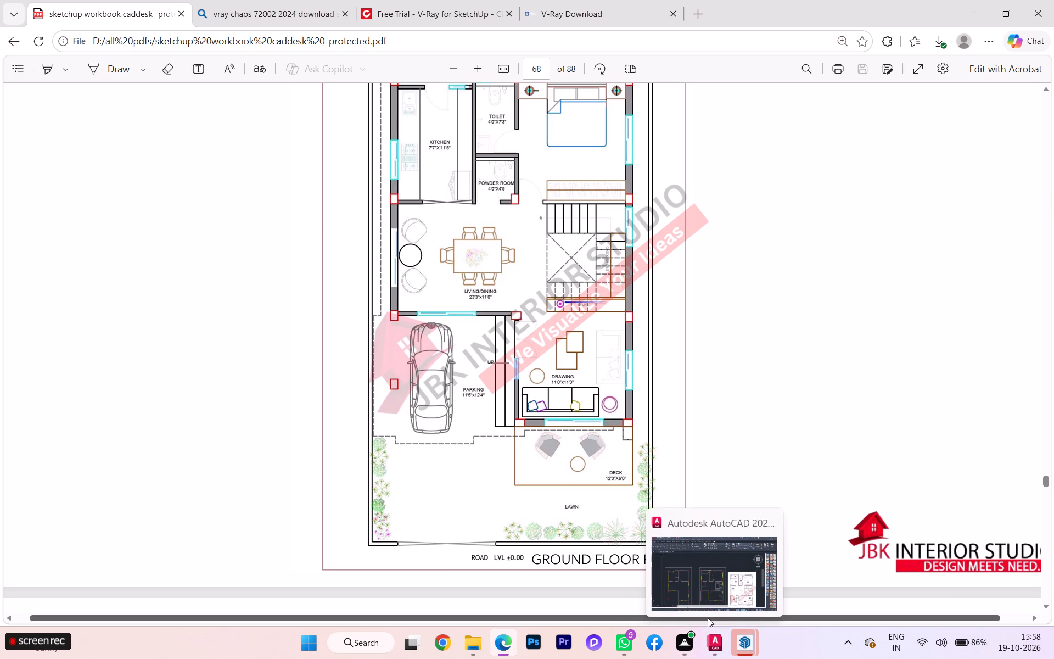
Switch to AutoCAD and inspect the ground-floor plan around the wall between the parking and drawing room.
left_click(696, 591)
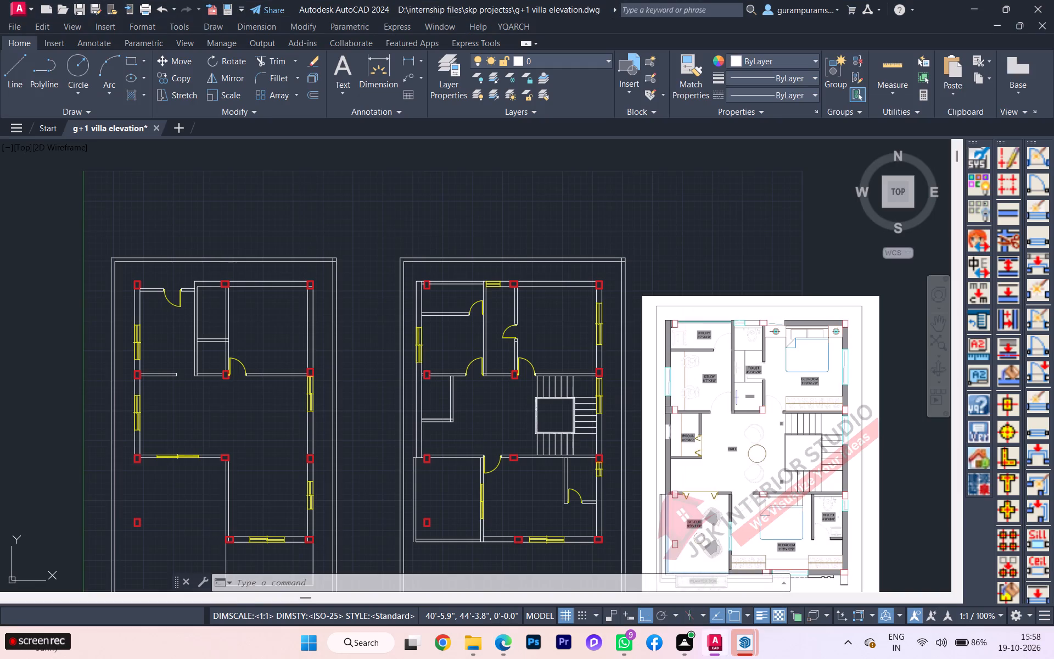
scroll(202, 463, "up", 2)
scroll(281, 447, "down", 3)
middle_click_drag(301, 442, 315, 427)
scroll(279, 450, "up", 1)
scroll(279, 450, "down", 1)
scroll(279, 450, "up", 1)
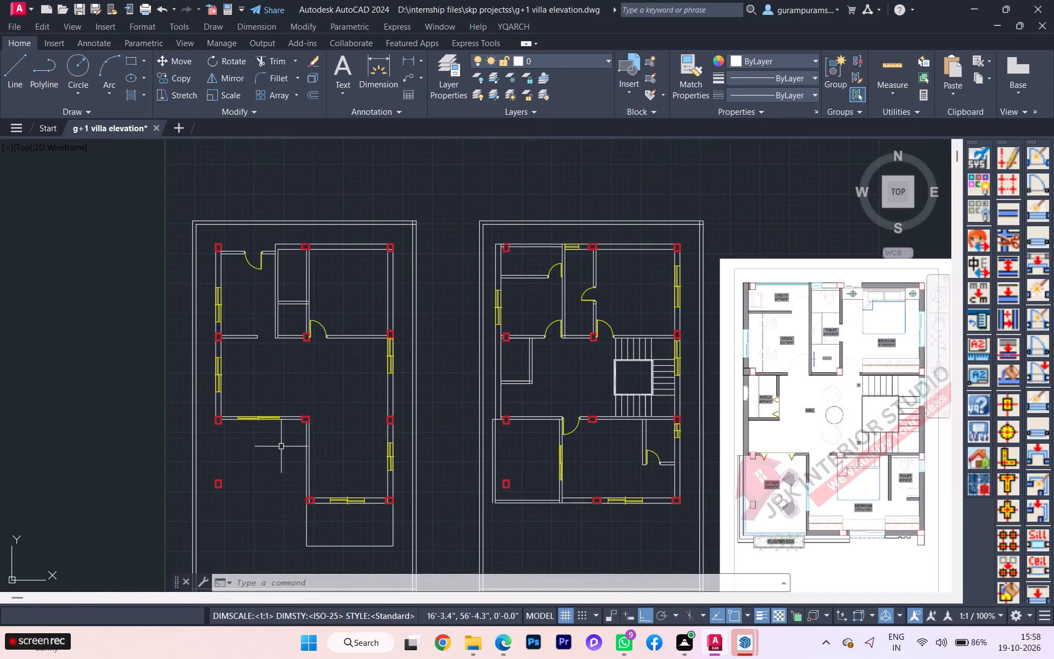
scroll(282, 446, "up", 1)
scroll(282, 446, "down", 1)
scroll(282, 446, "up", 1)
scroll(284, 446, "down", 1)
scroll(284, 453, "up", 3)
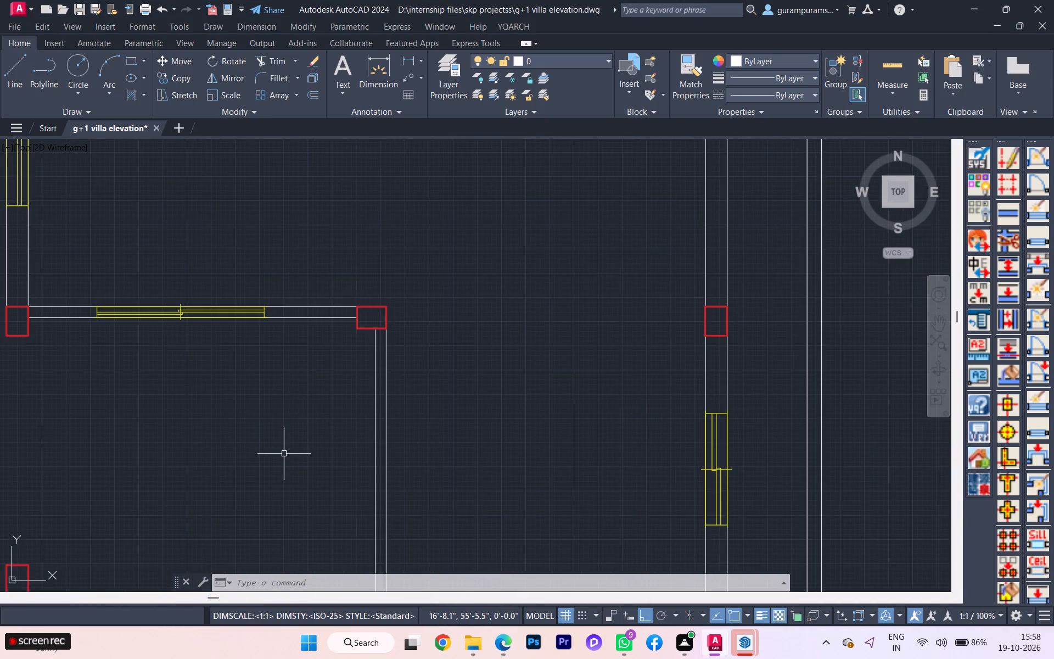
scroll(284, 454, "down", 2)
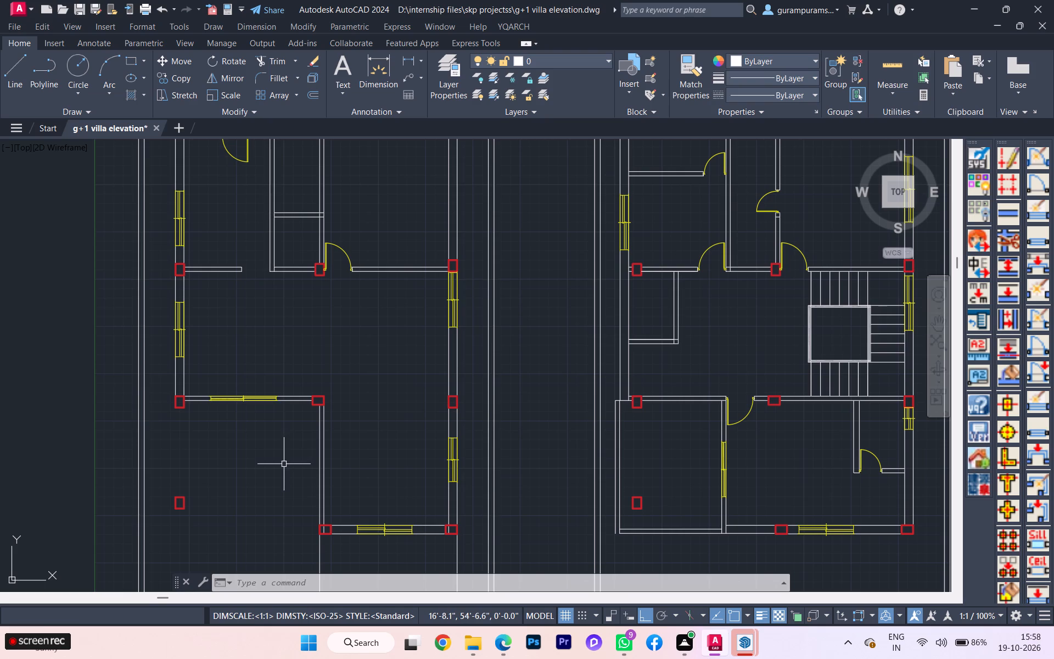
Draw a jamb line across the wall between parking and drawing room, tracked 3'6" south of the column at its north end.
scroll(295, 438, "up", 2)
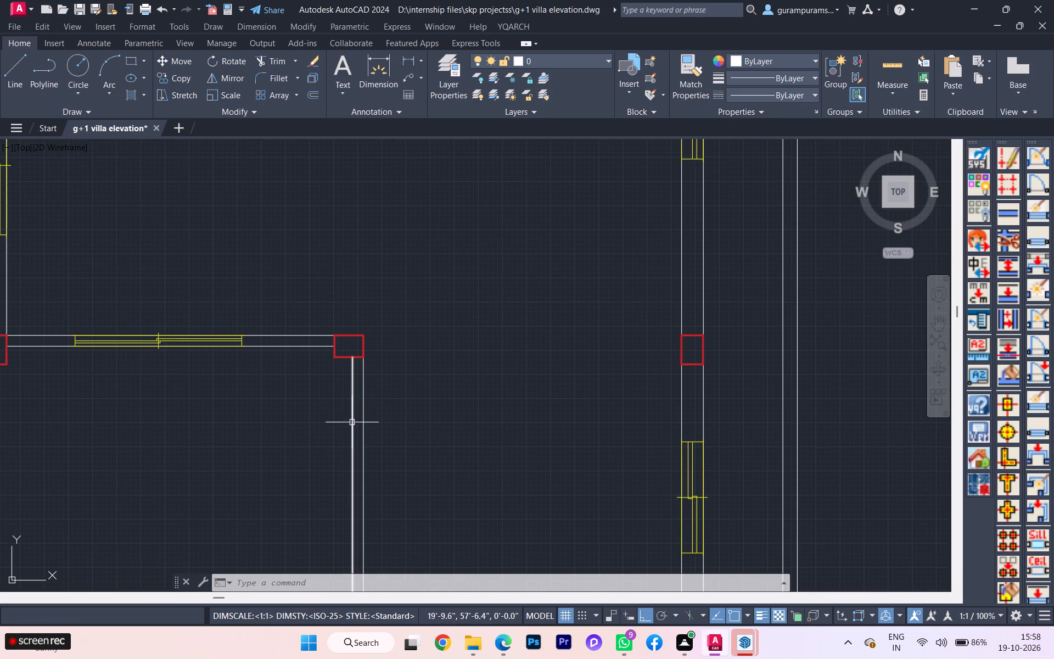
key("l")
key("Return")
key("t")
key("k")
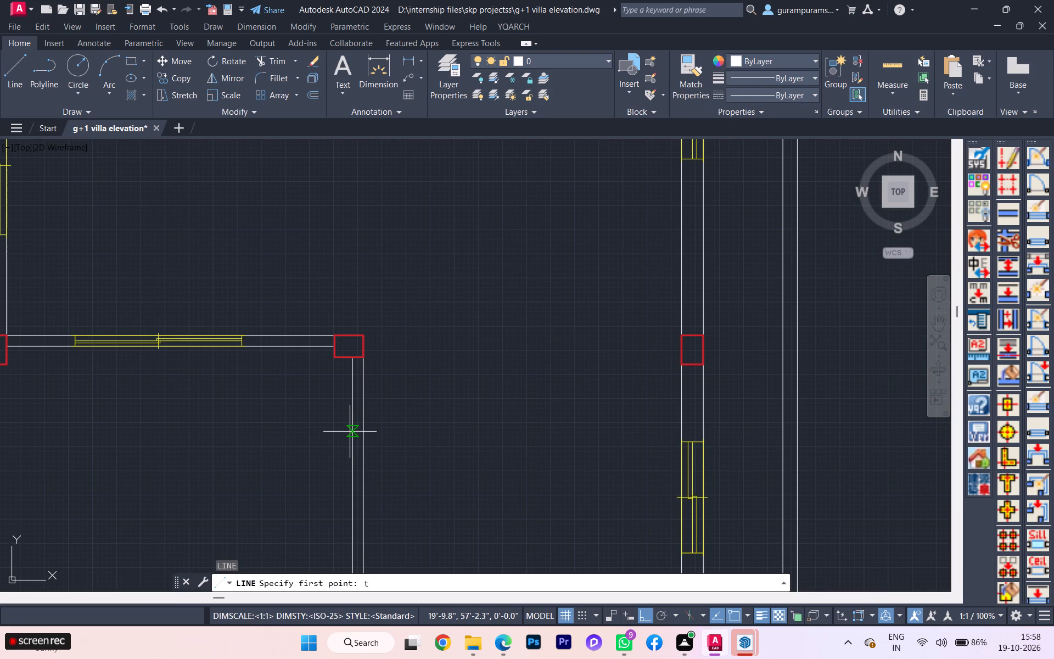
key("Return")
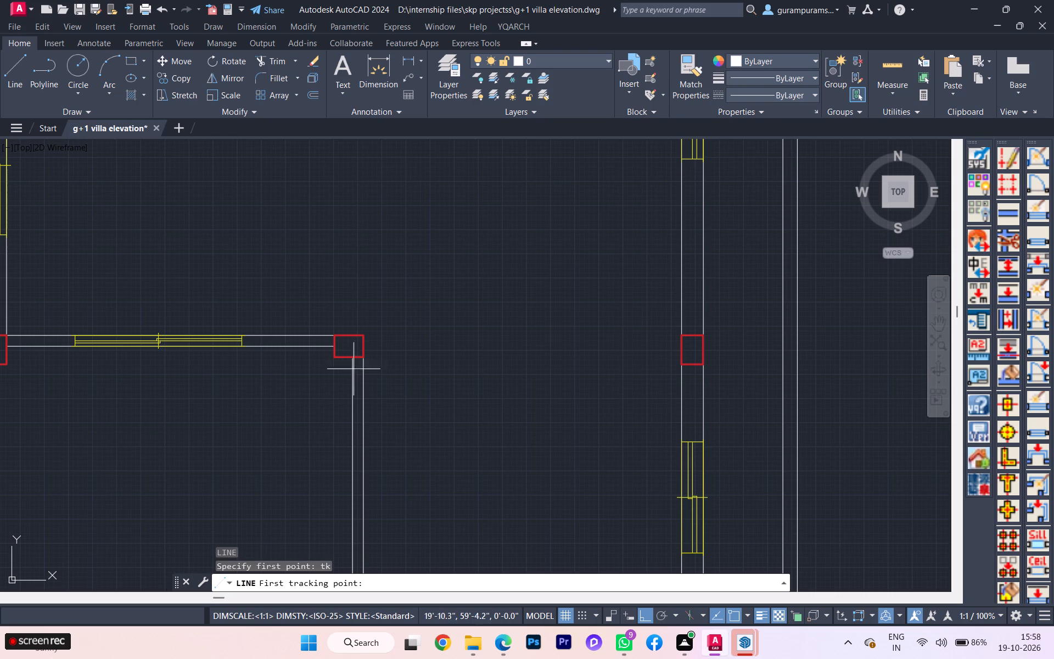
left_click(359, 358)
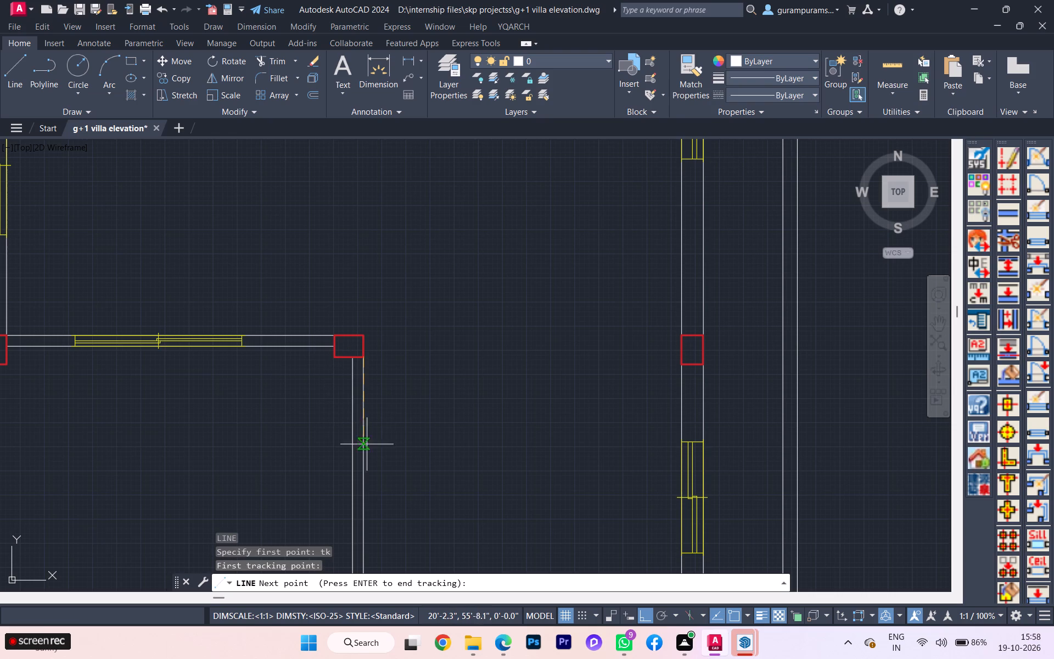
type("3'6")
key("6")
key("BackSpace")
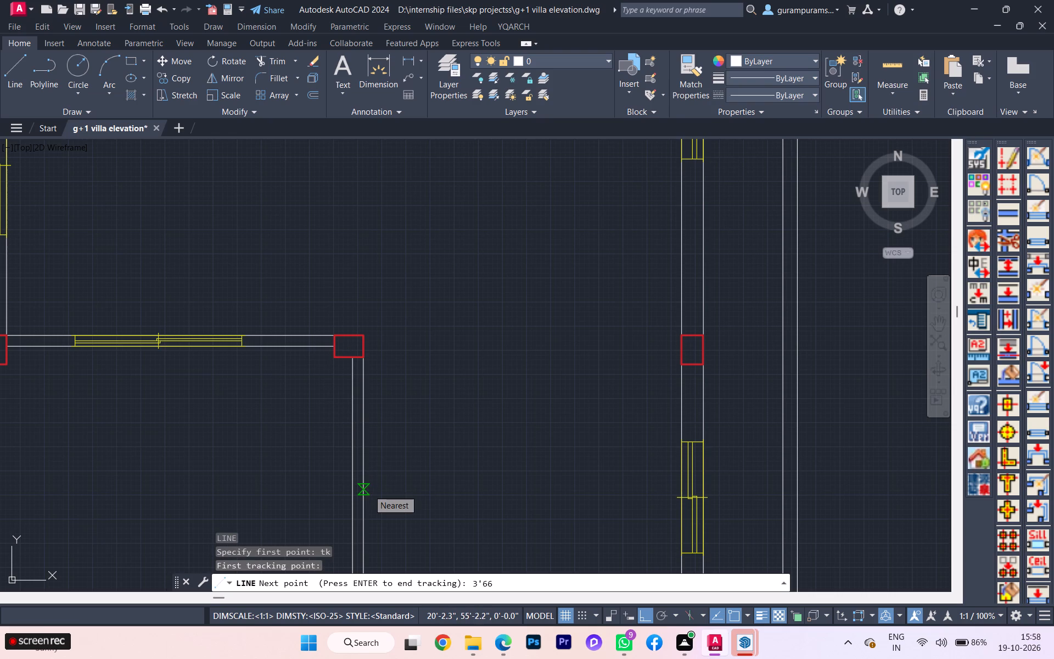
key("Return")
key("Return")
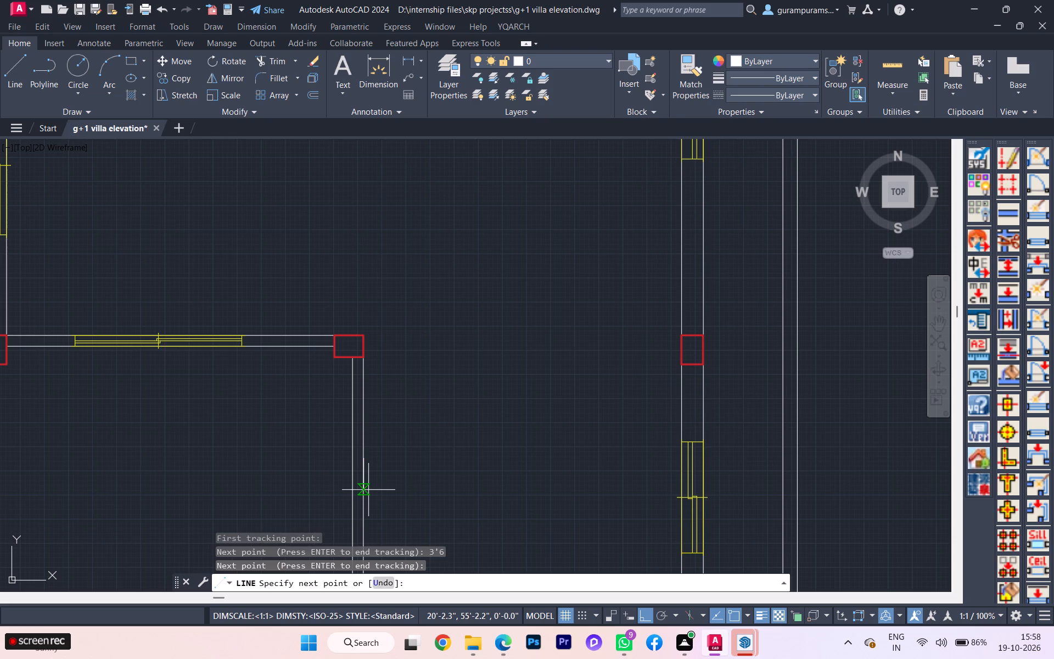
scroll(346, 449, "up", 1)
scroll(346, 449, "down", 1)
scroll(344, 453, "up", 3)
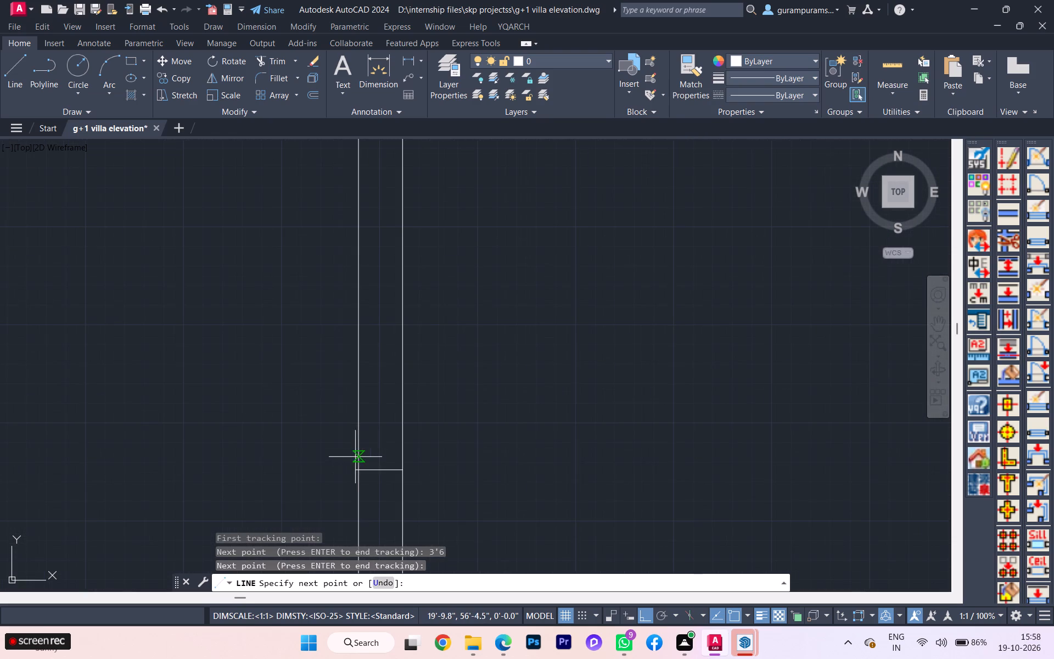
left_click(358, 471)
key("space")
Trim the parking-side line of the drawing room's west wall between the column and the new jamb line.
scroll(370, 454, "down", 3)
scroll(371, 453, "up", 1)
scroll(371, 453, "down", 1)
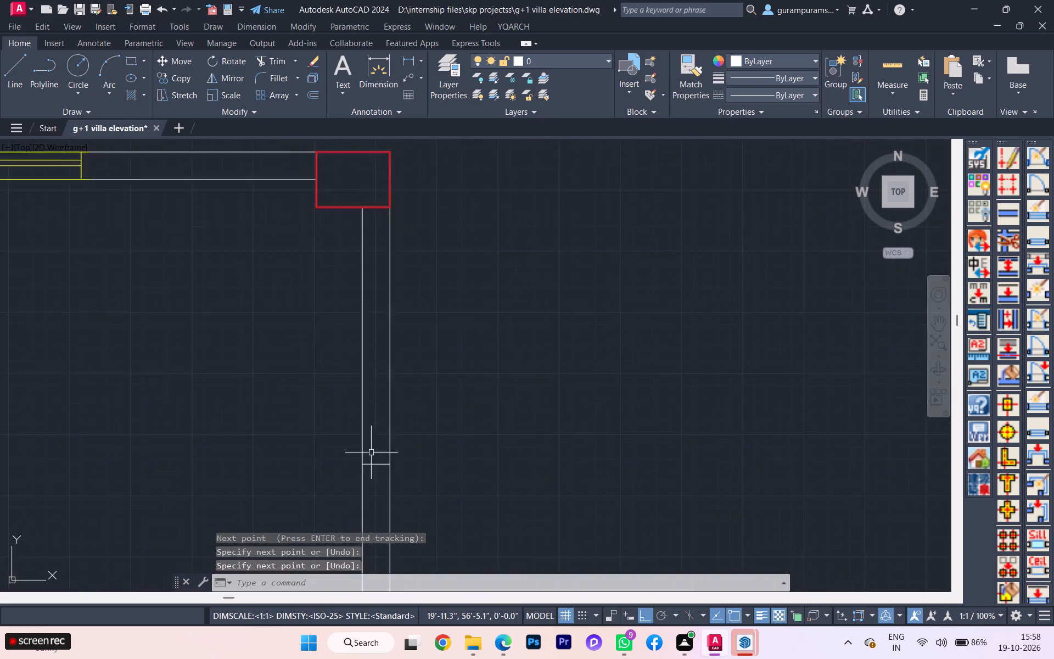
scroll(371, 453, "up", 1)
scroll(371, 453, "down", 2)
key("t")
key("r")
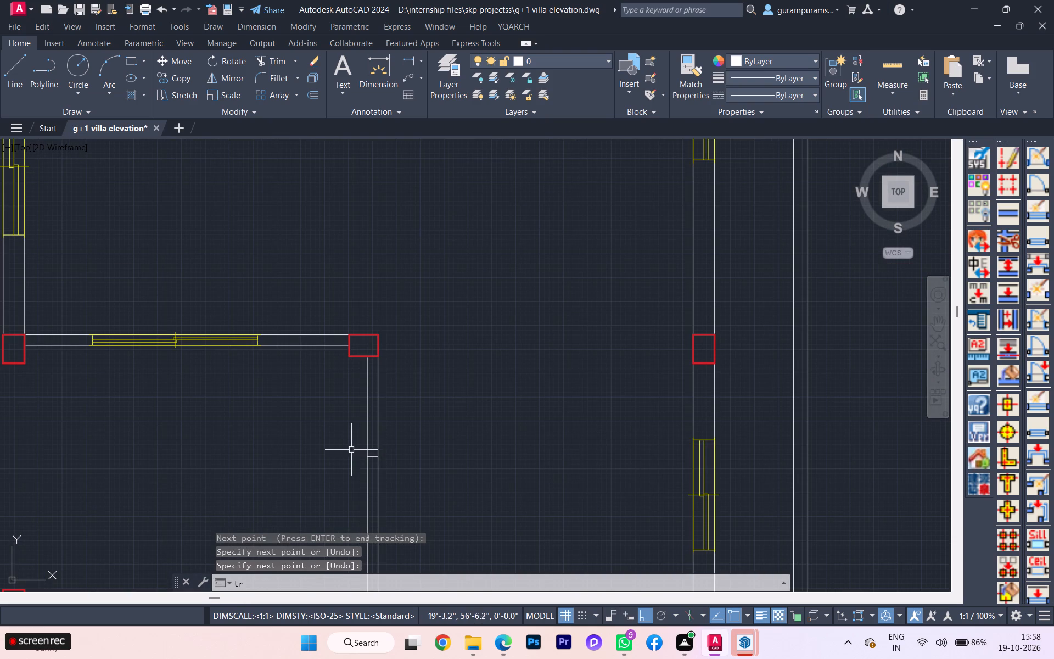
key("Return")
left_click(367, 429)
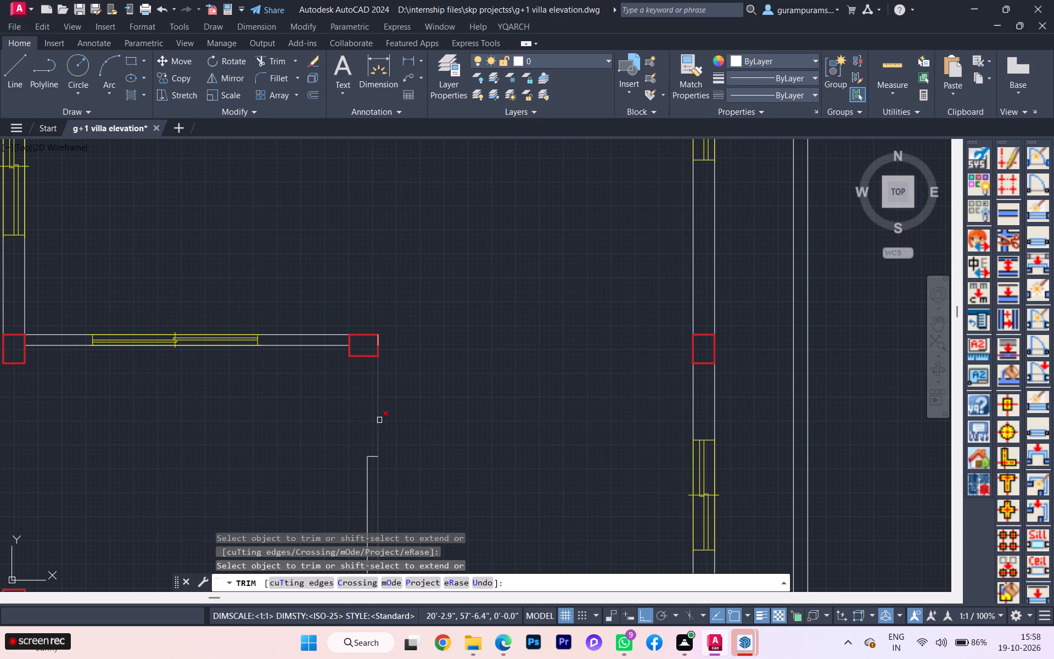
key("Escape")
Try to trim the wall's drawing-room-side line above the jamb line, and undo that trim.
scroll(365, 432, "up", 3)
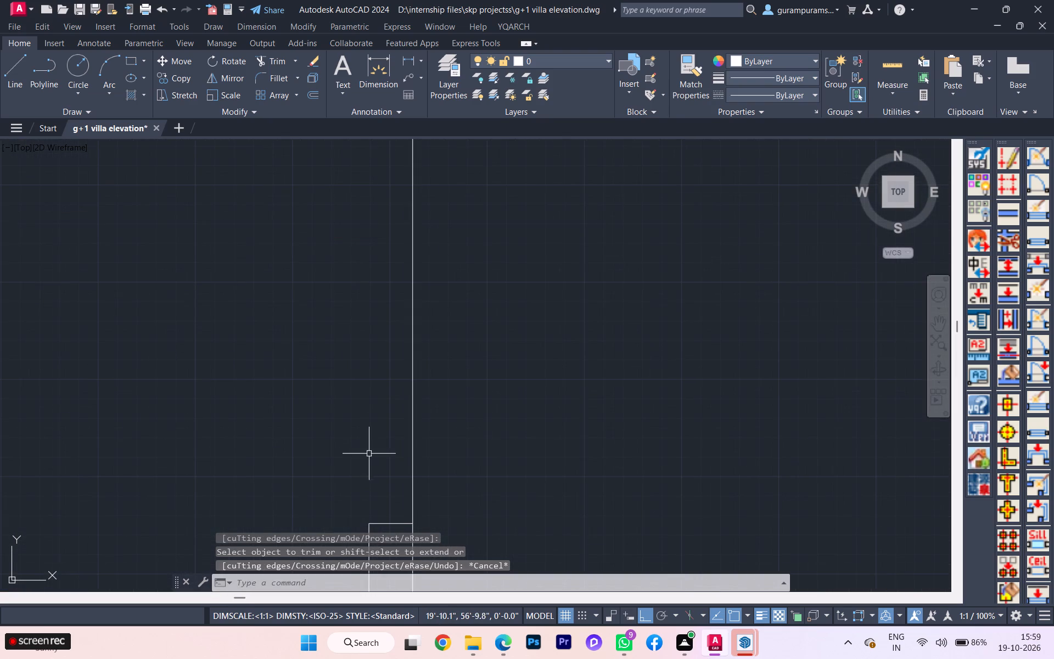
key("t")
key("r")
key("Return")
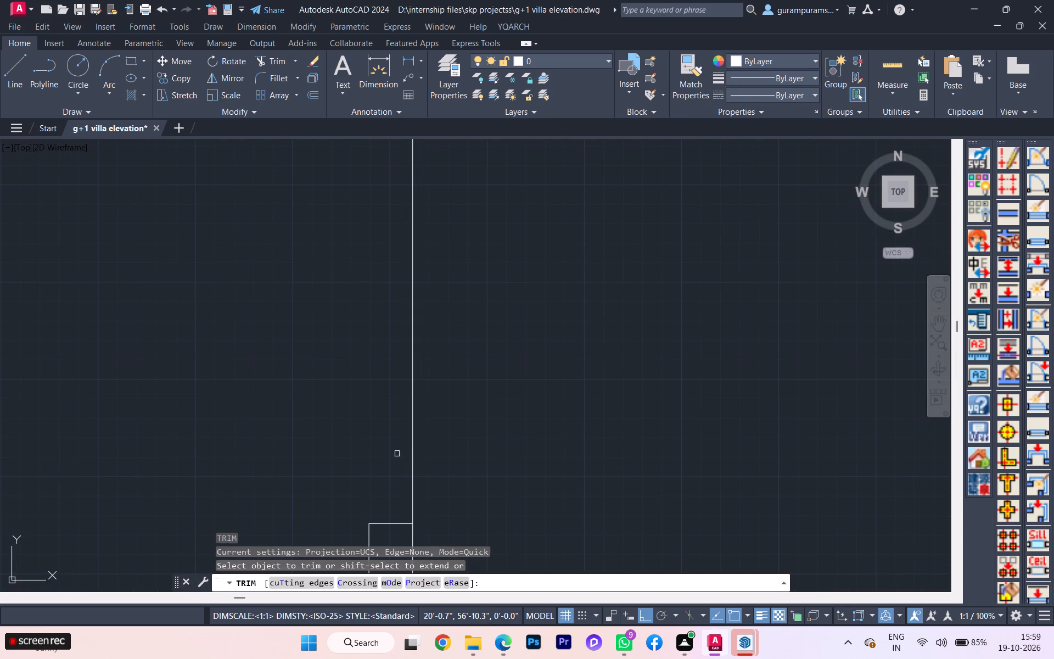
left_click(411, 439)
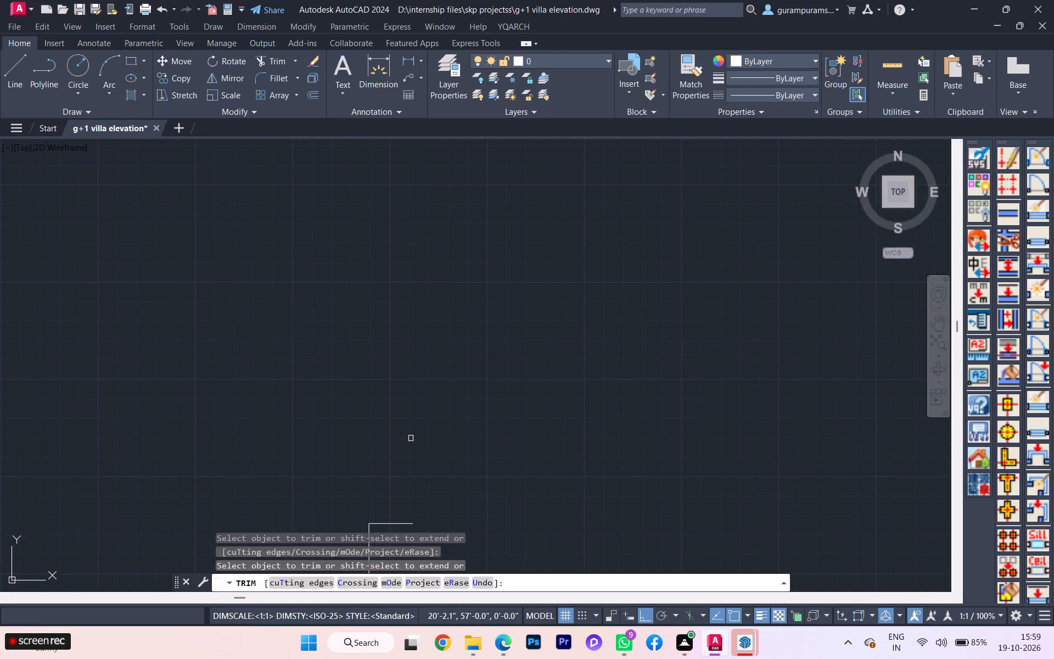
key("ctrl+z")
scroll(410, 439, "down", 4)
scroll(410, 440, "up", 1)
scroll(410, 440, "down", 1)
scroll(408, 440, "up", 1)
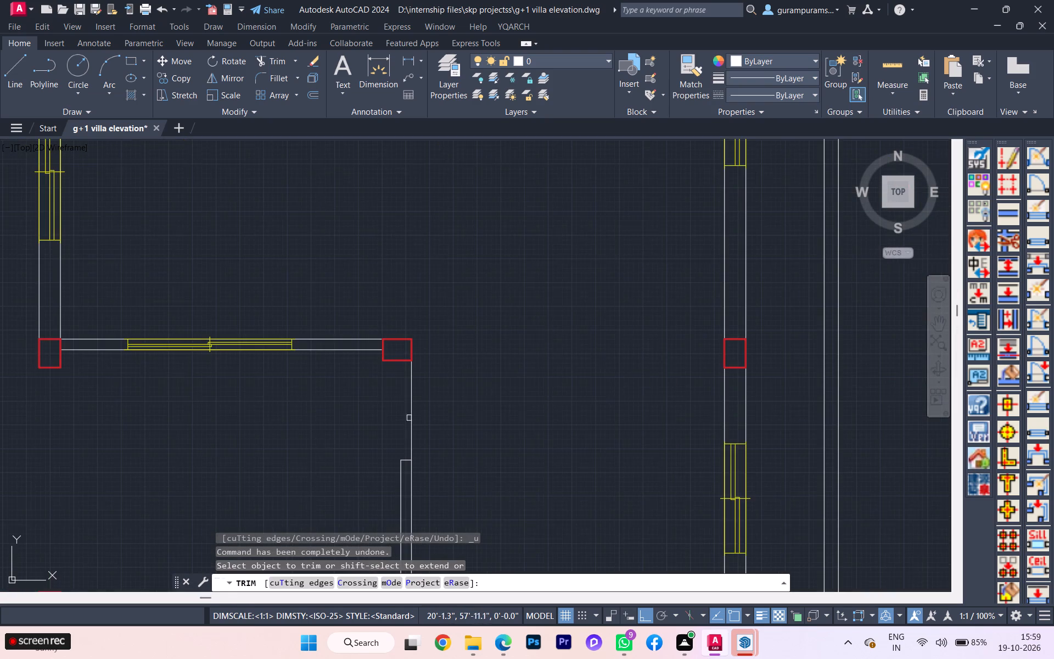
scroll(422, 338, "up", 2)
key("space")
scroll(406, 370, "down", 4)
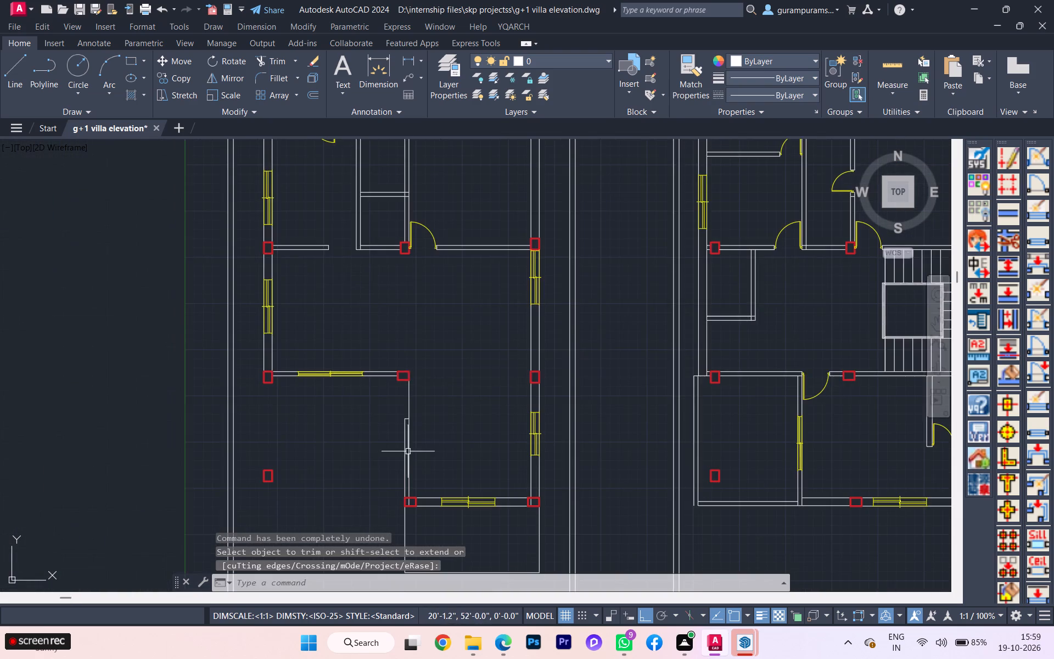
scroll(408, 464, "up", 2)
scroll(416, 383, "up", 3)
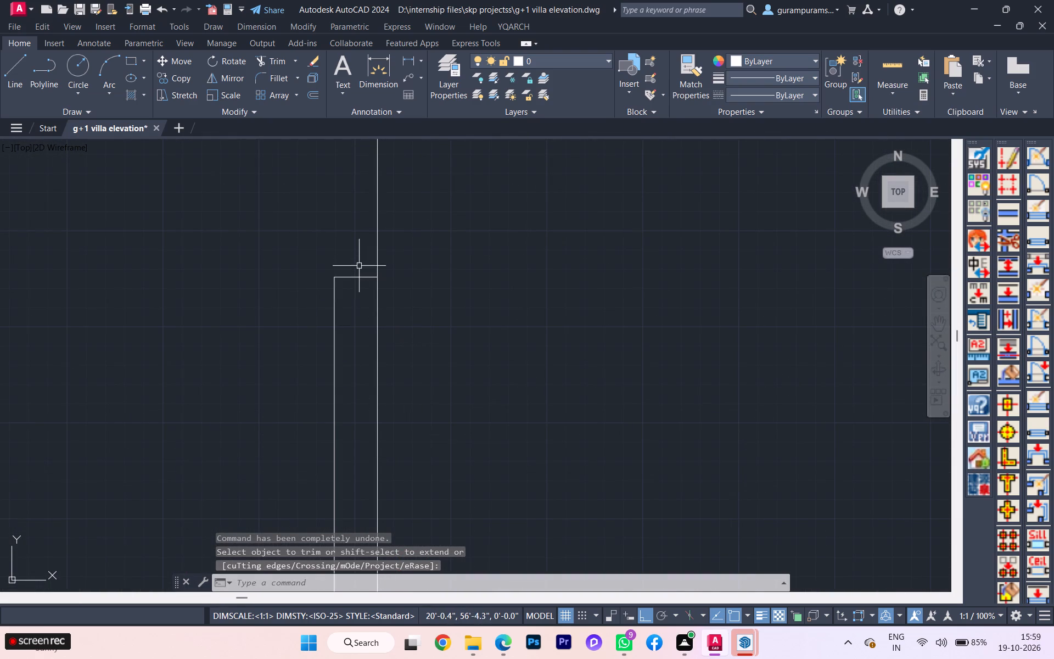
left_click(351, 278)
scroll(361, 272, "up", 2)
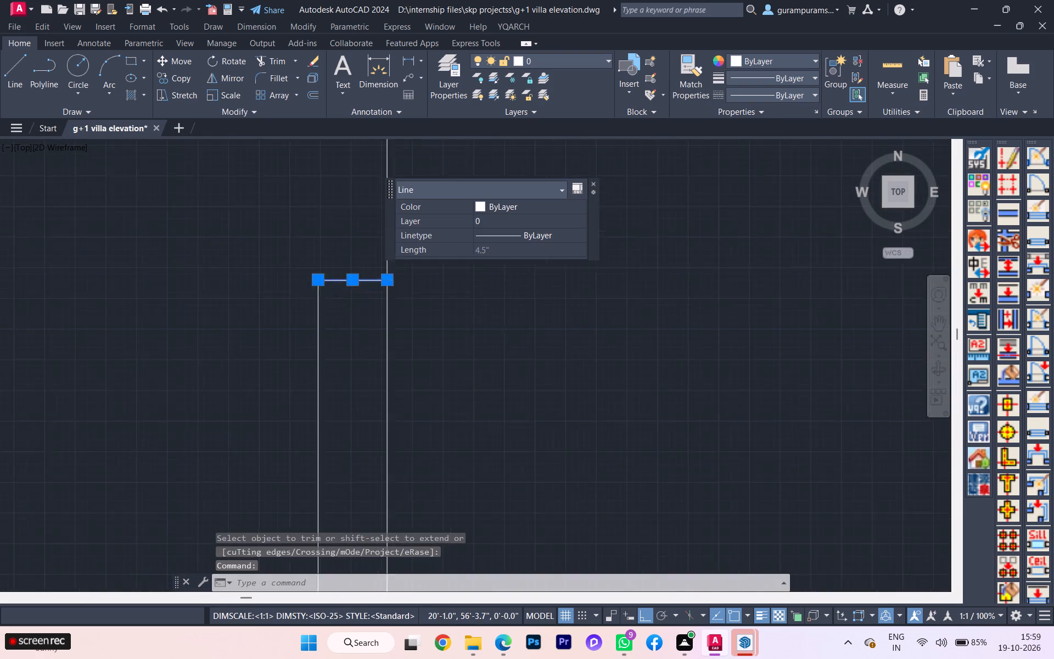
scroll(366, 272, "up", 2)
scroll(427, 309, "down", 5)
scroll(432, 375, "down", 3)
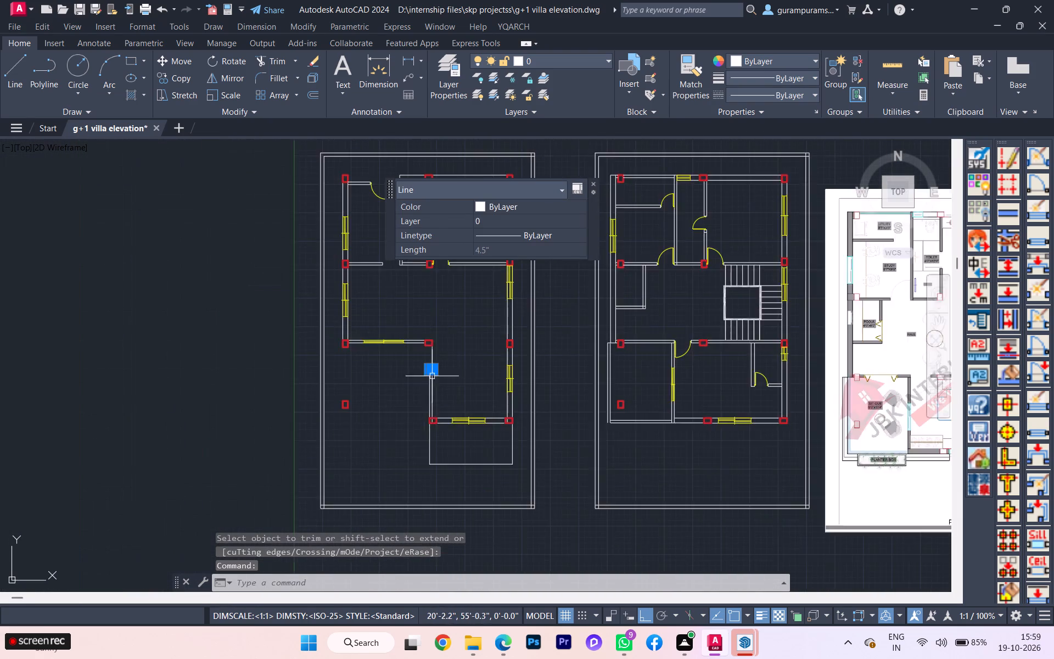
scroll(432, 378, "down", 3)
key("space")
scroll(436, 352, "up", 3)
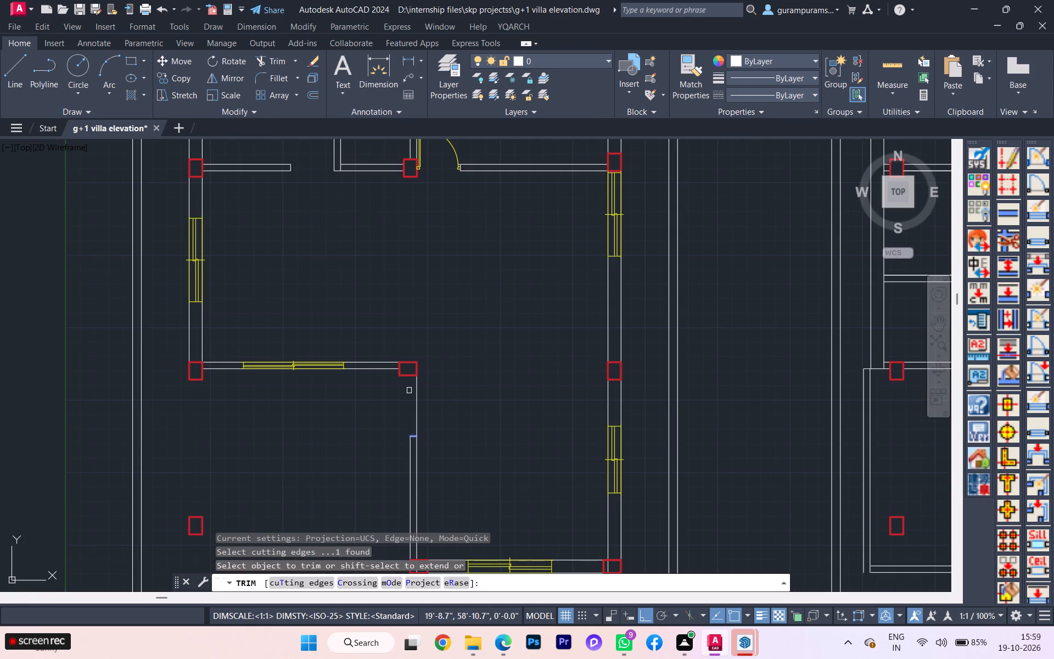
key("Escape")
Shorten the drawing-room-side wall line by stretching its north endpoint from the column to the jamb line's end.
left_click(416, 401)
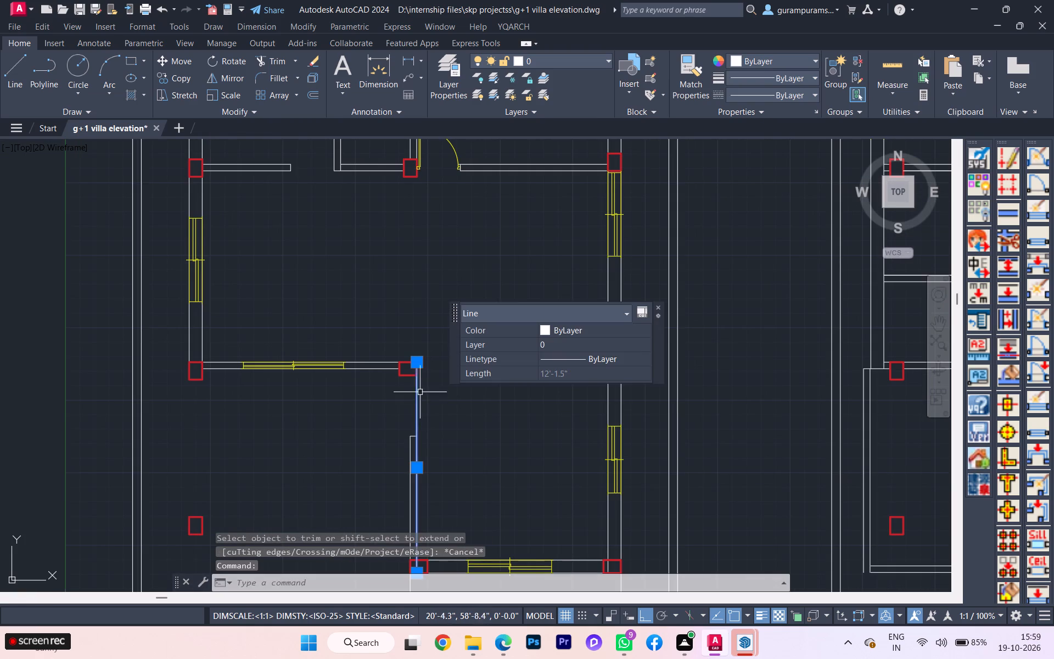
scroll(422, 386, "up", 2)
left_click(408, 326)
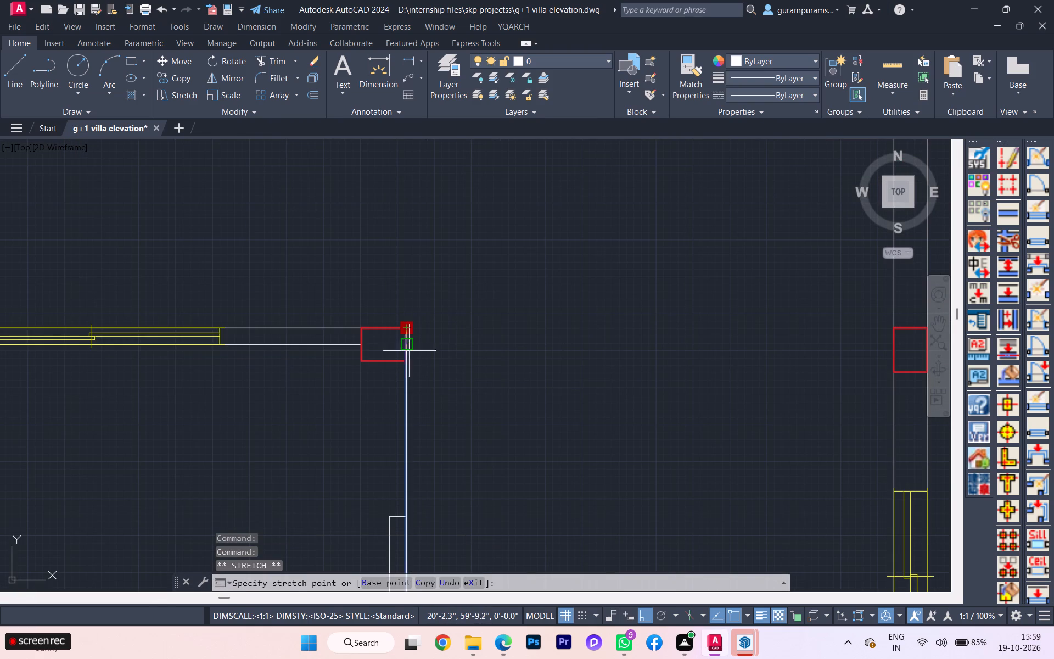
left_click(408, 512)
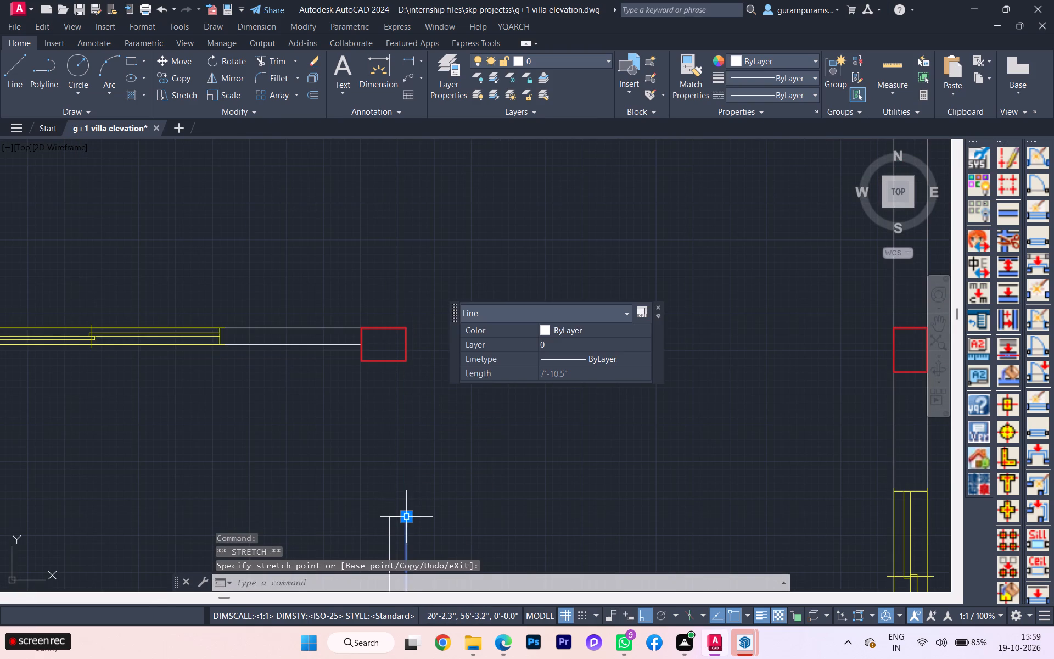
key("grave")
key("Escape")
Insert a 2'6" two-point planar window with 4.5 wall thickness at the north end of the wall between parking and drawing room.
scroll(421, 472, "down", 1)
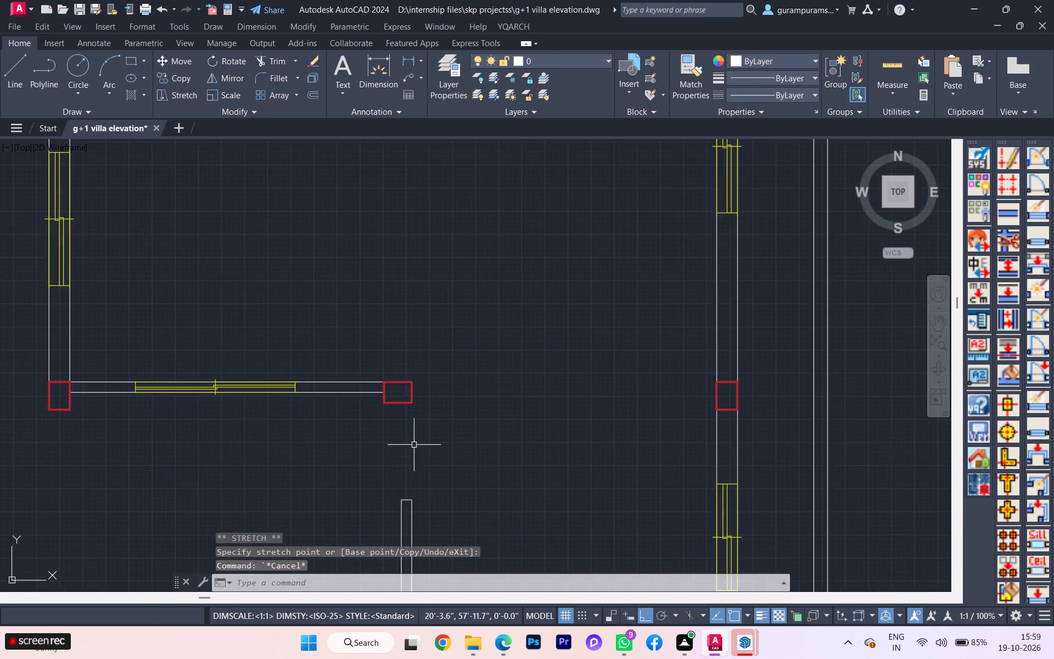
scroll(414, 435, "down", 2)
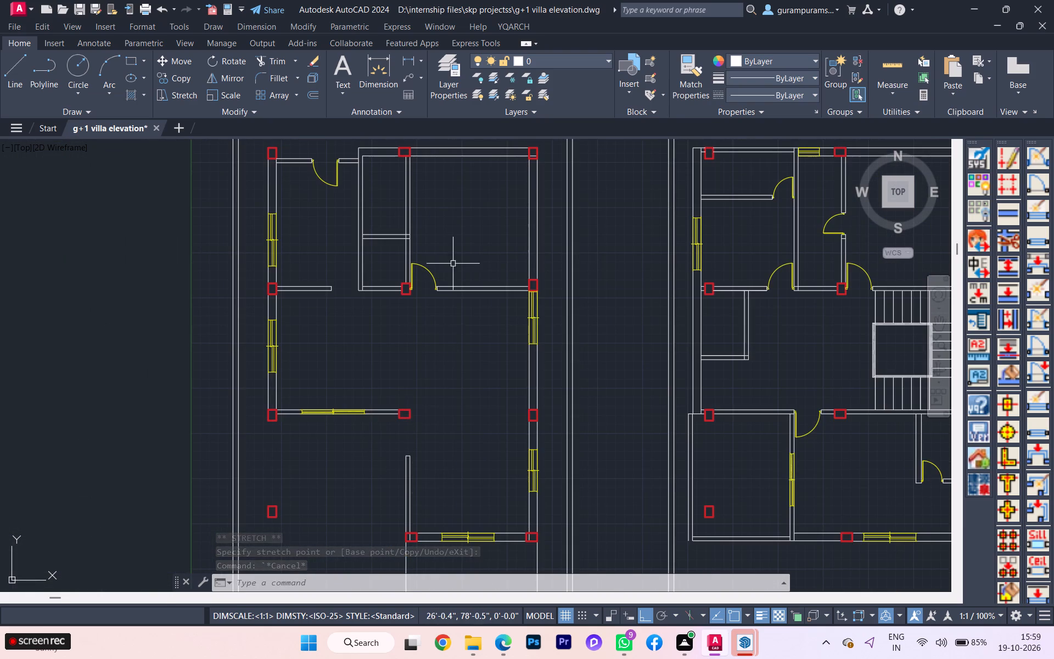
key("a")
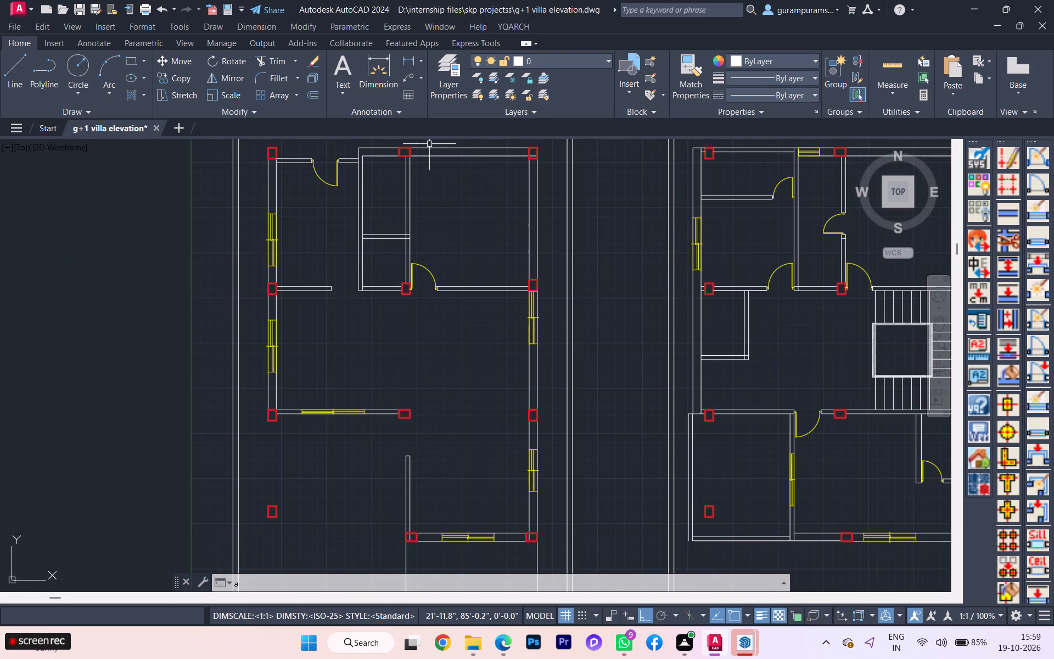
type("w2")
key("Return")
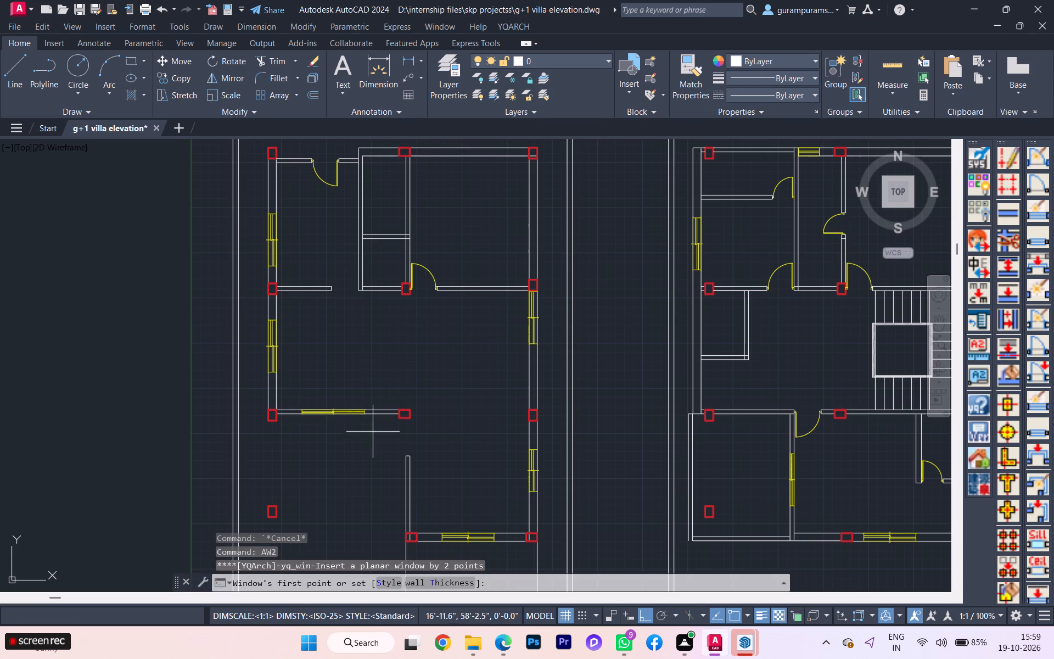
left_click(467, 579)
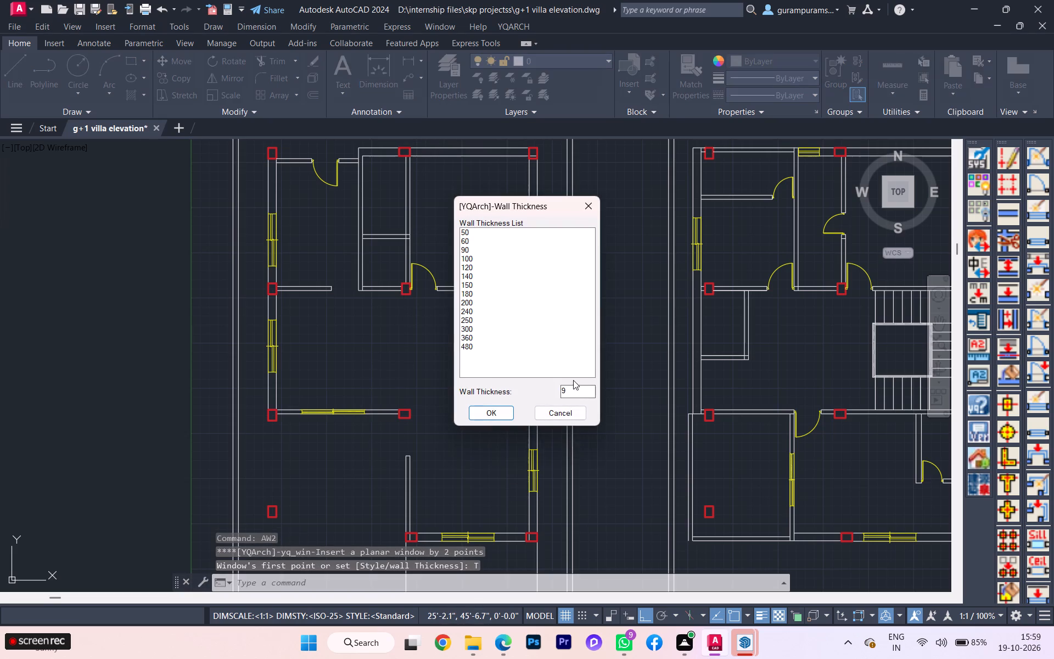
left_click(568, 389)
key("BackSpace")
type("4.5")
left_click(506, 416)
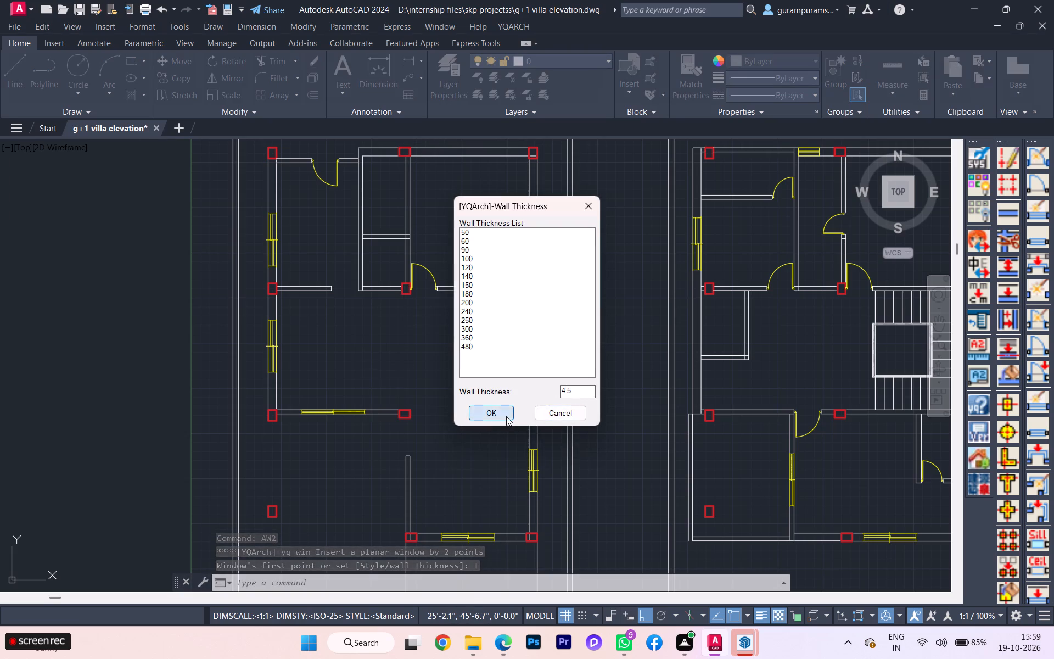
scroll(415, 444, "up", 1)
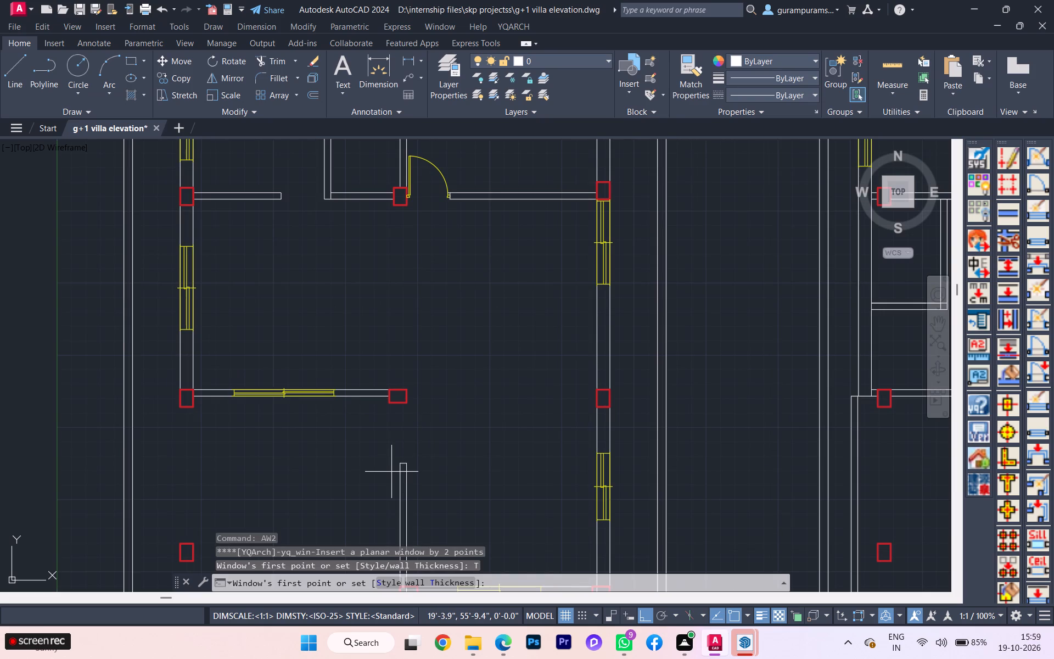
scroll(392, 472, "up", 2)
left_click(413, 451)
scroll(438, 519, "down", 1)
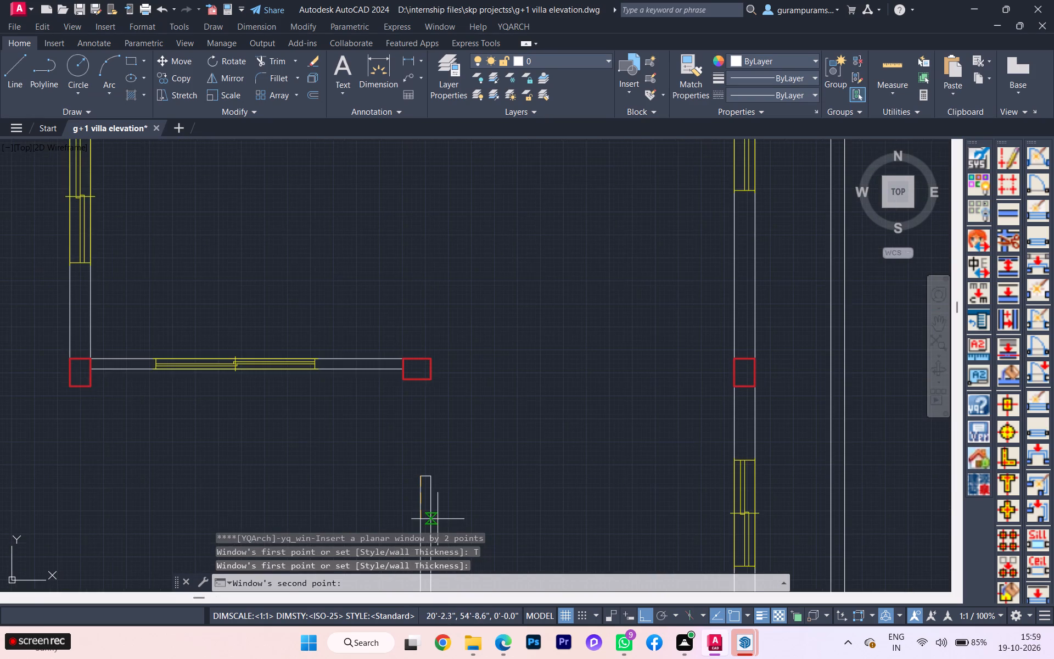
scroll(428, 520, "down", 2)
type("2'6")
key("Return")
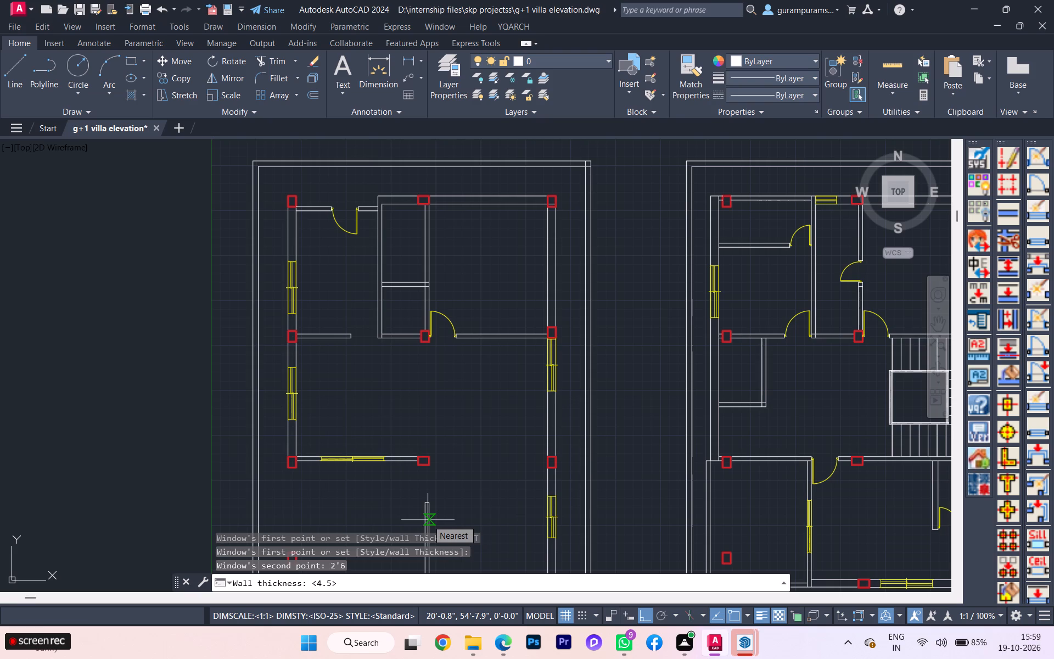
key("Return")
scroll(420, 528, "down", 1)
scroll(431, 534, "up", 1)
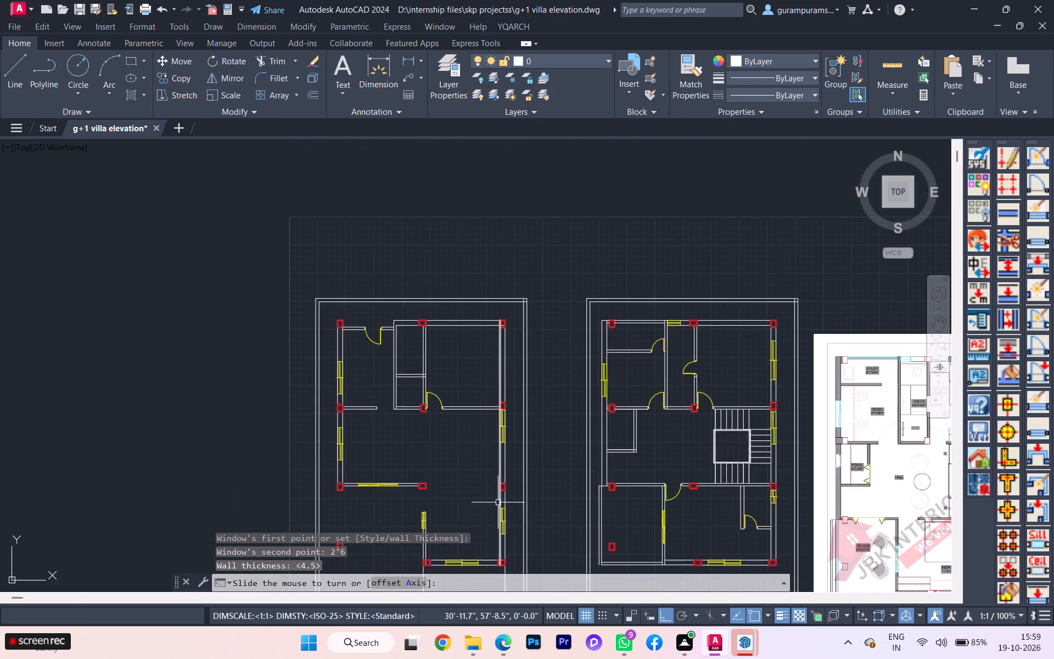
scroll(487, 506, "up", 1)
scroll(358, 407, "down", 1)
scroll(366, 478, "up", 1)
scroll(366, 478, "down", 1)
scroll(366, 478, "up", 3)
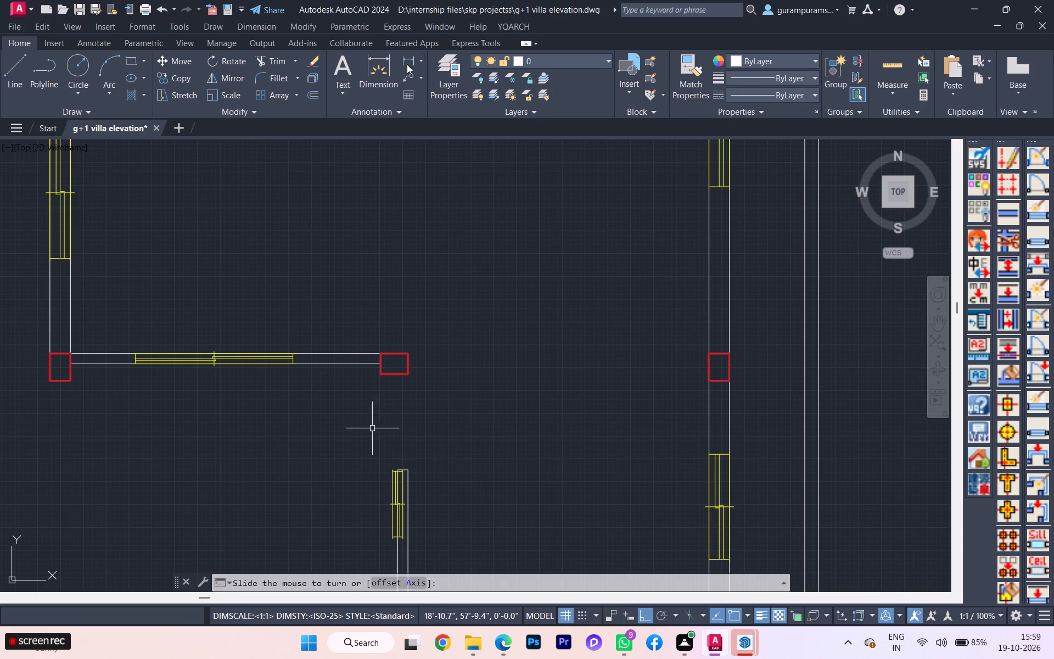
scroll(408, 498, "up", 1)
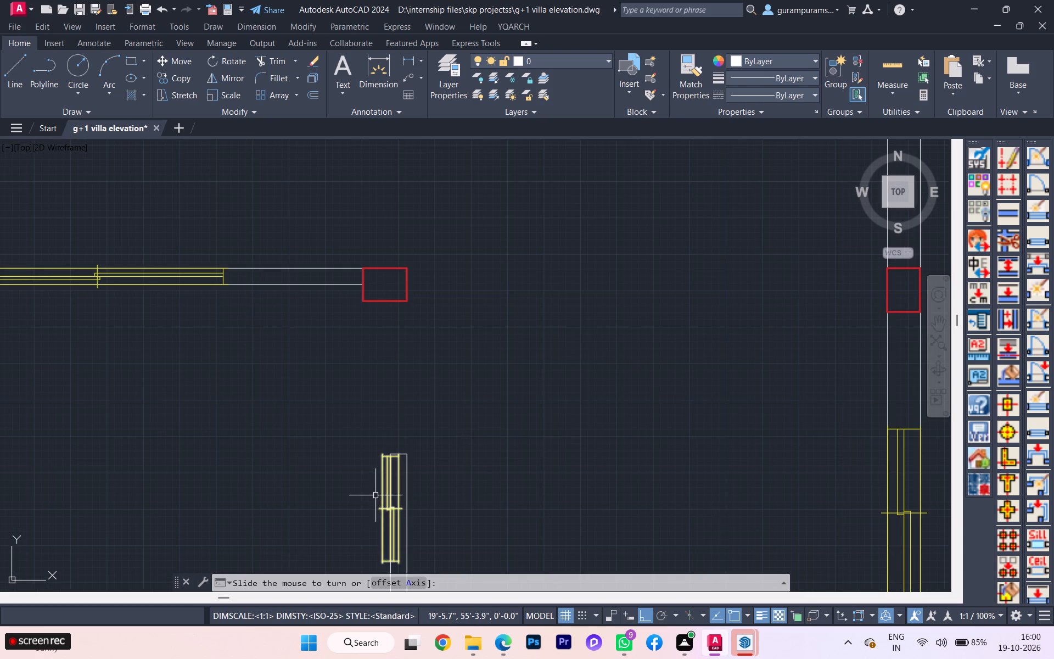
left_click(382, 489)
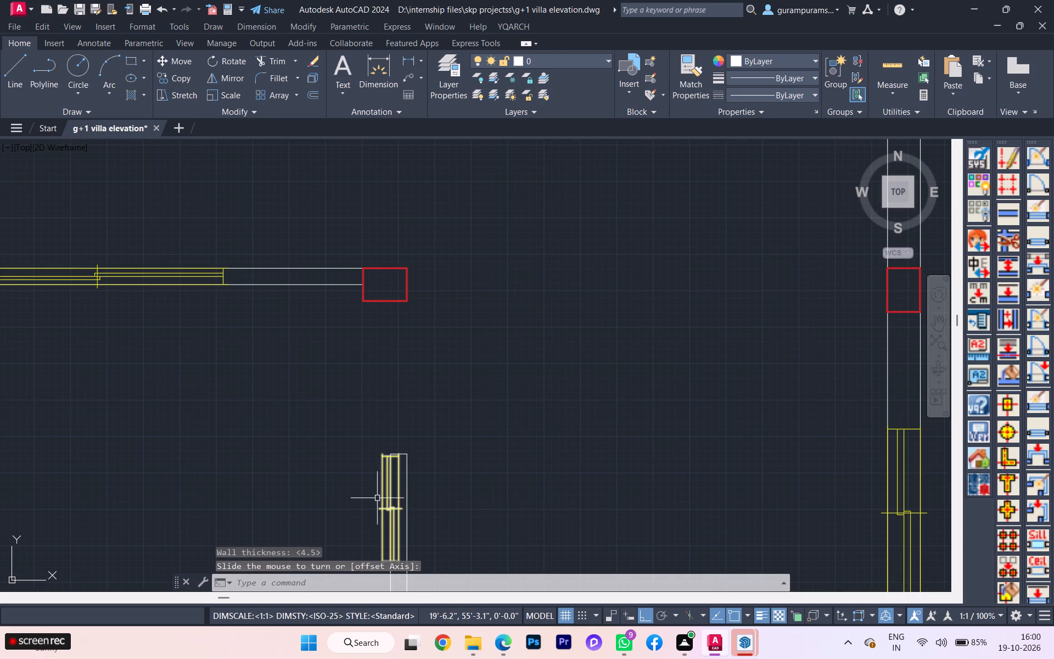
Move the new window sideways so its west edge sits on the parking-side line of the drawing room's west wall.
left_click(384, 488)
key("m")
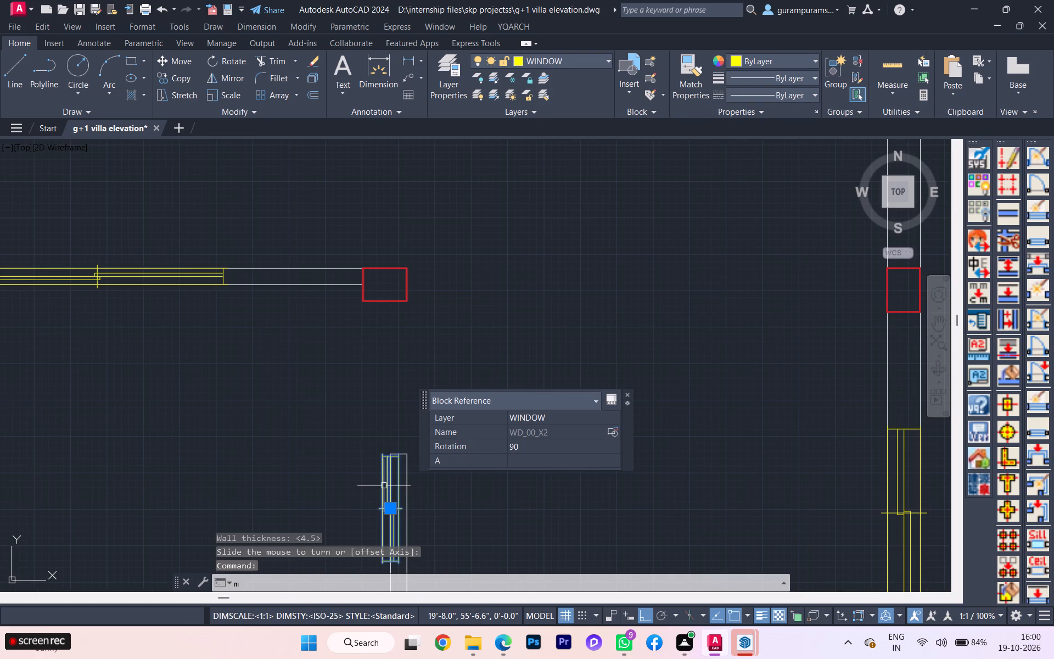
key("Return")
scroll(393, 465, "up", 2)
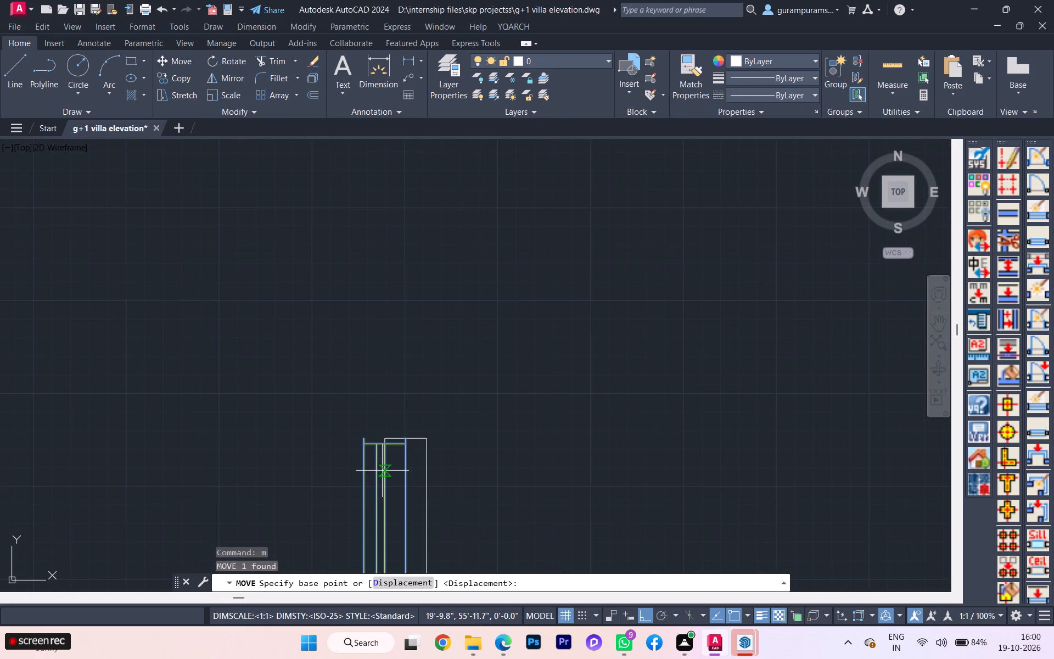
scroll(384, 459, "up", 2)
left_click(328, 421)
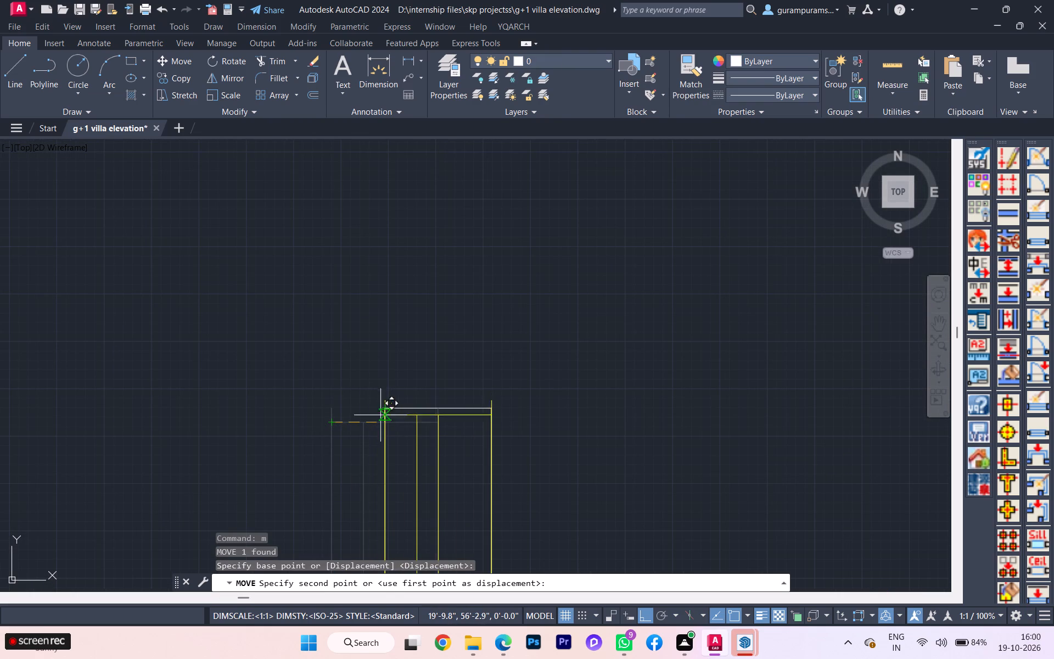
left_click(380, 423)
scroll(501, 429, "down", 2)
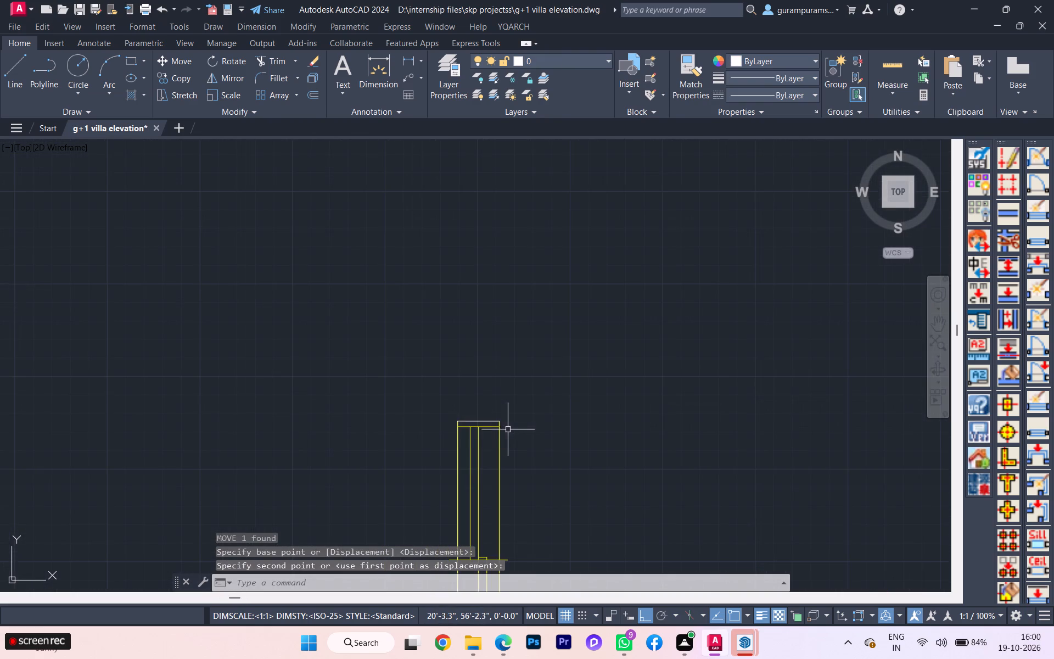
scroll(483, 329, "down", 2)
scroll(469, 392, "down", 2)
scroll(468, 400, "up", 1)
scroll(468, 401, "down", 1)
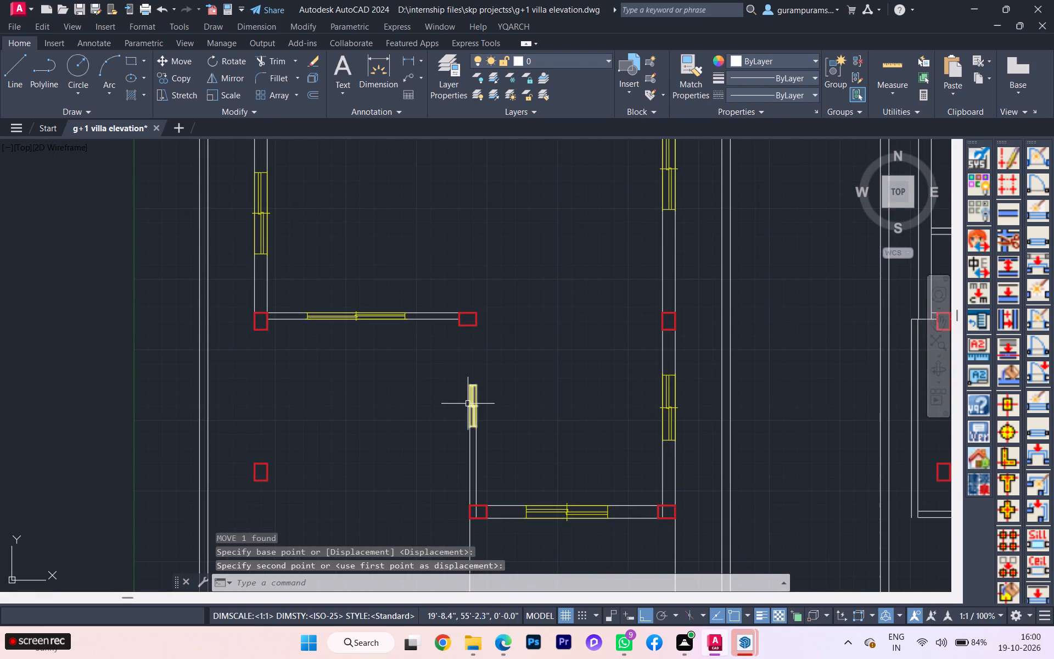
scroll(476, 468, "up", 2)
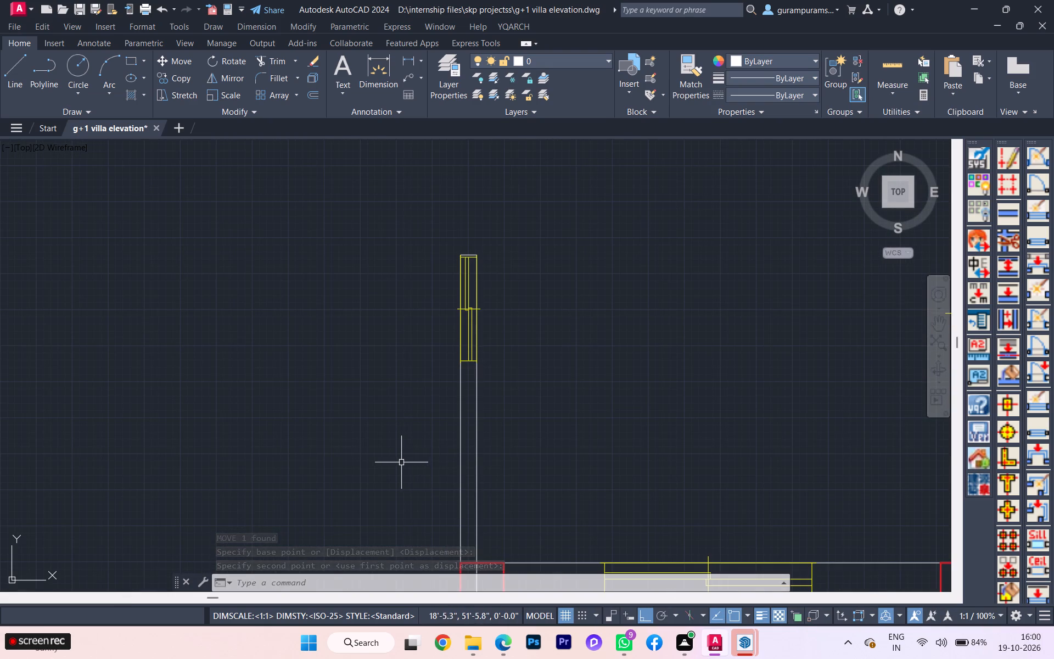
scroll(400, 461, "down", 2)
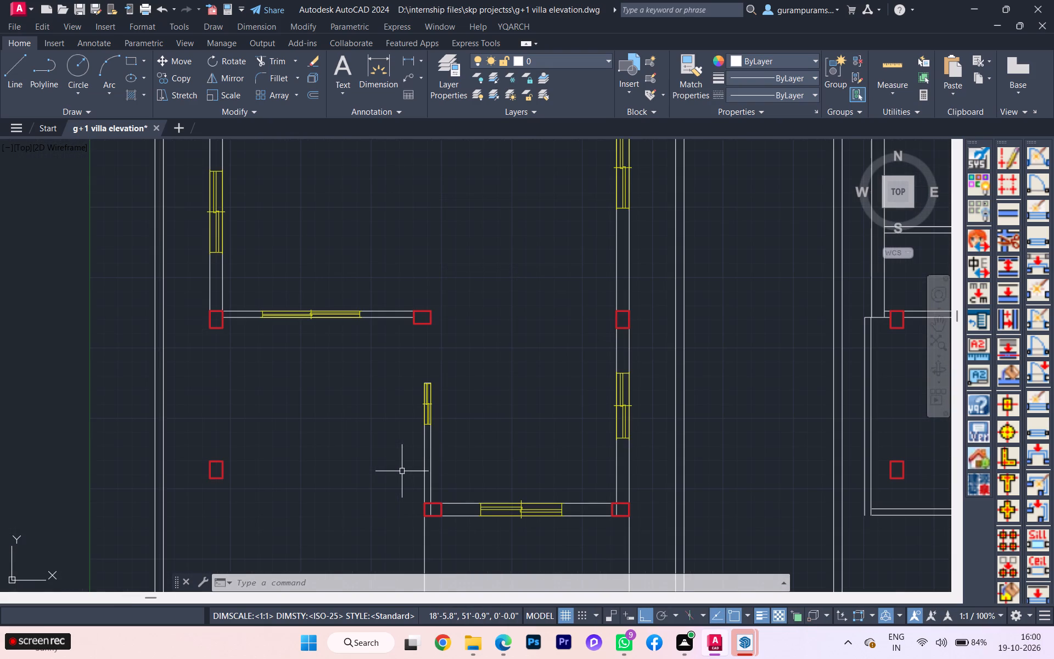
key("Escape")
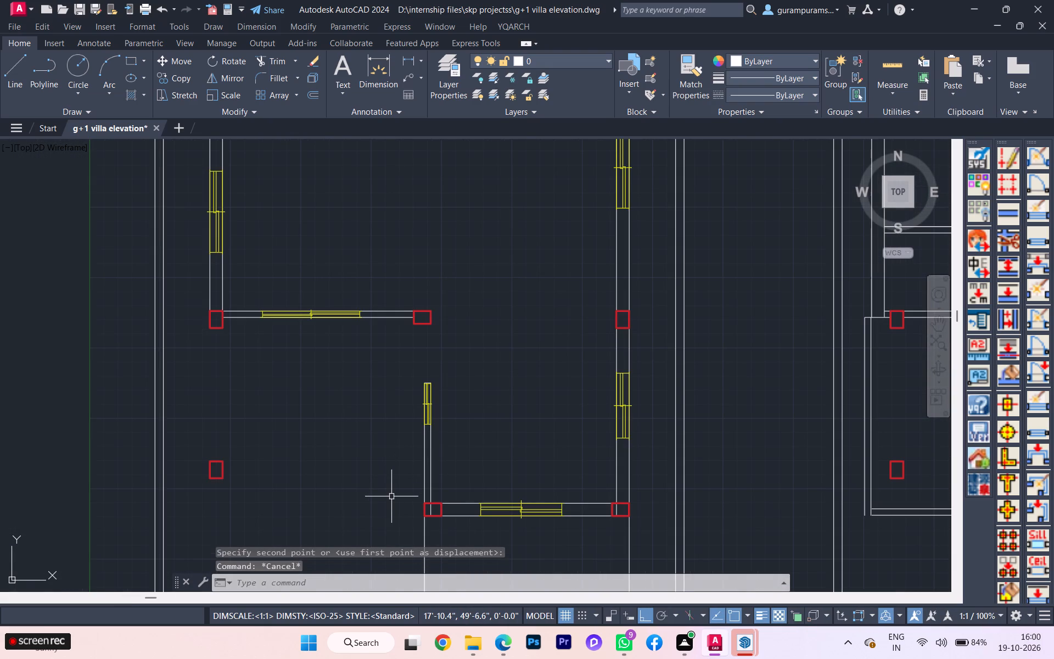
Trim the wall lines running through the columns at the drawing room's southwest and southeast corners.
type("tr")
key("Return")
scroll(441, 503, "up", 4)
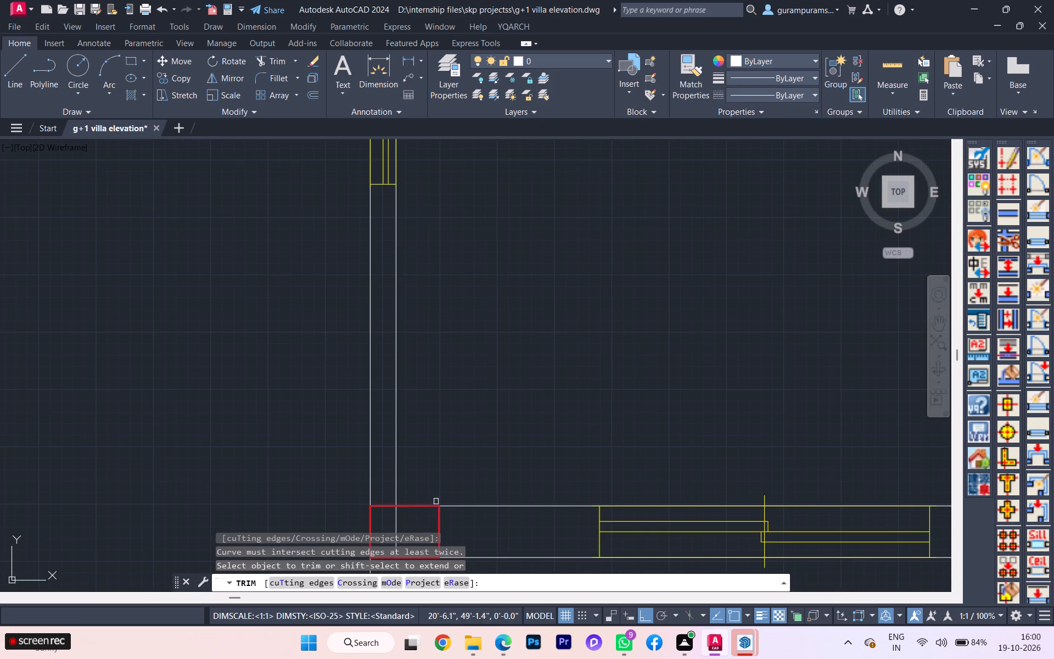
left_click(396, 529)
scroll(434, 443, "down", 1)
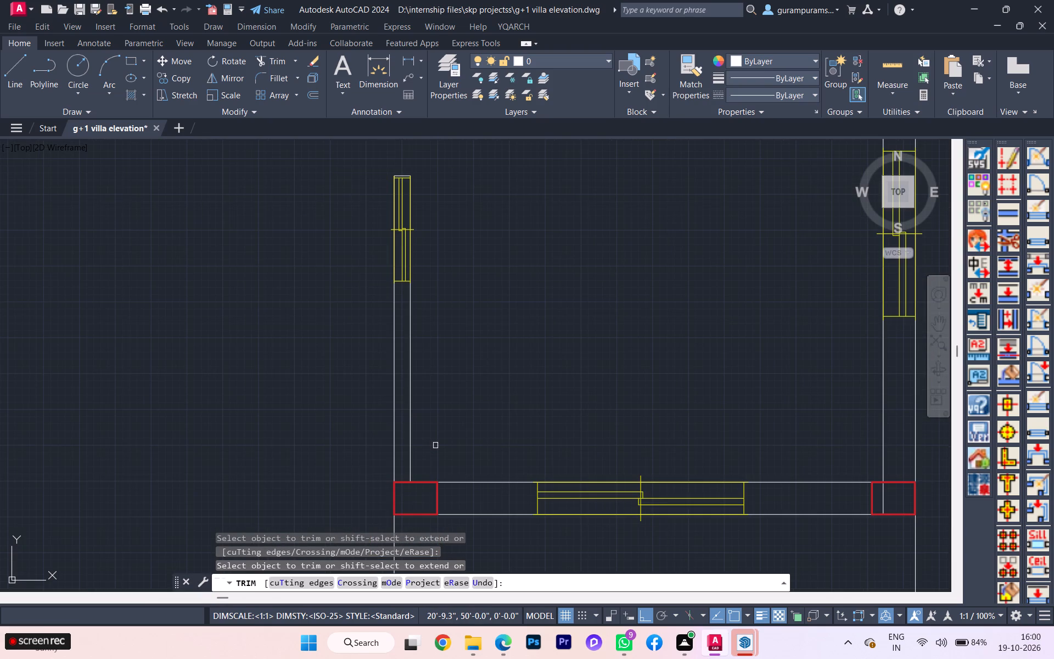
scroll(435, 445, "down", 1)
scroll(434, 450, "up", 1)
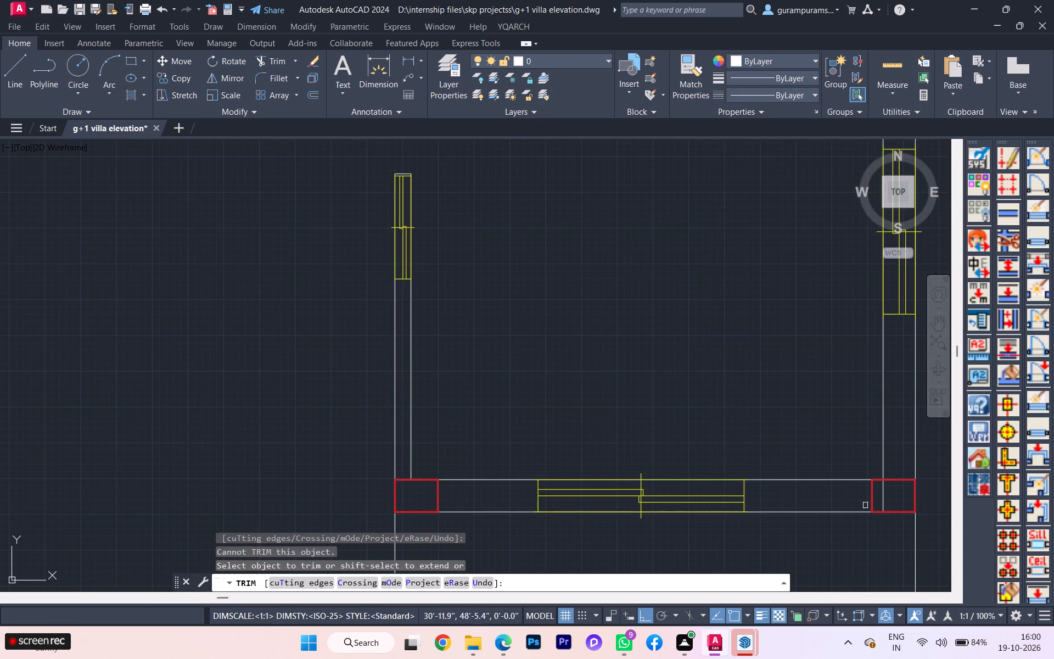
left_click(885, 496)
scroll(885, 496, "down", 2)
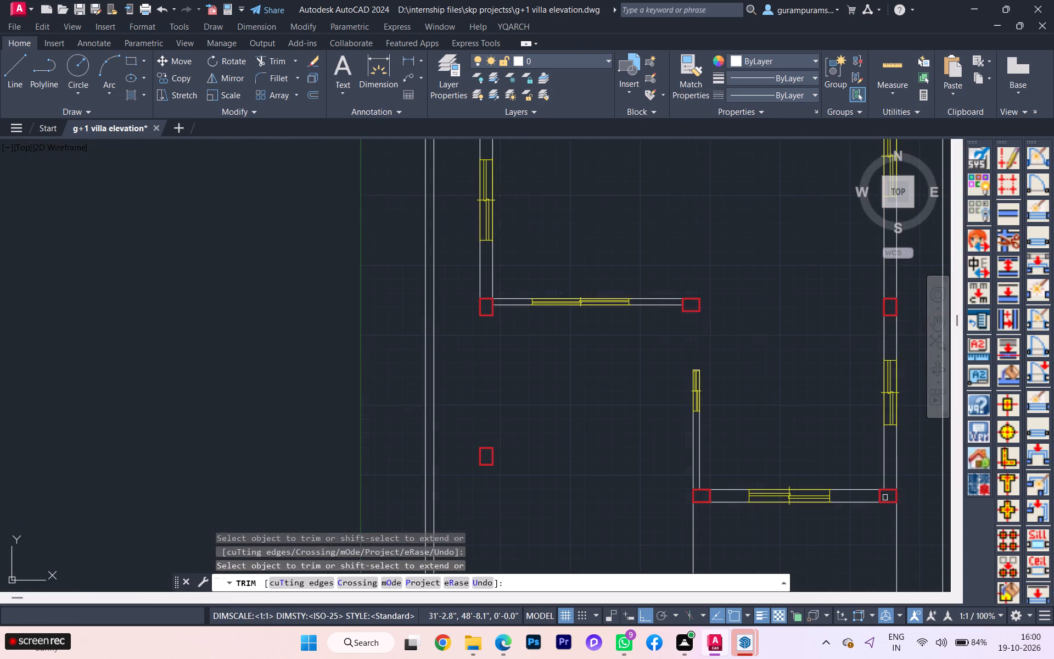
scroll(621, 524, "down", 1)
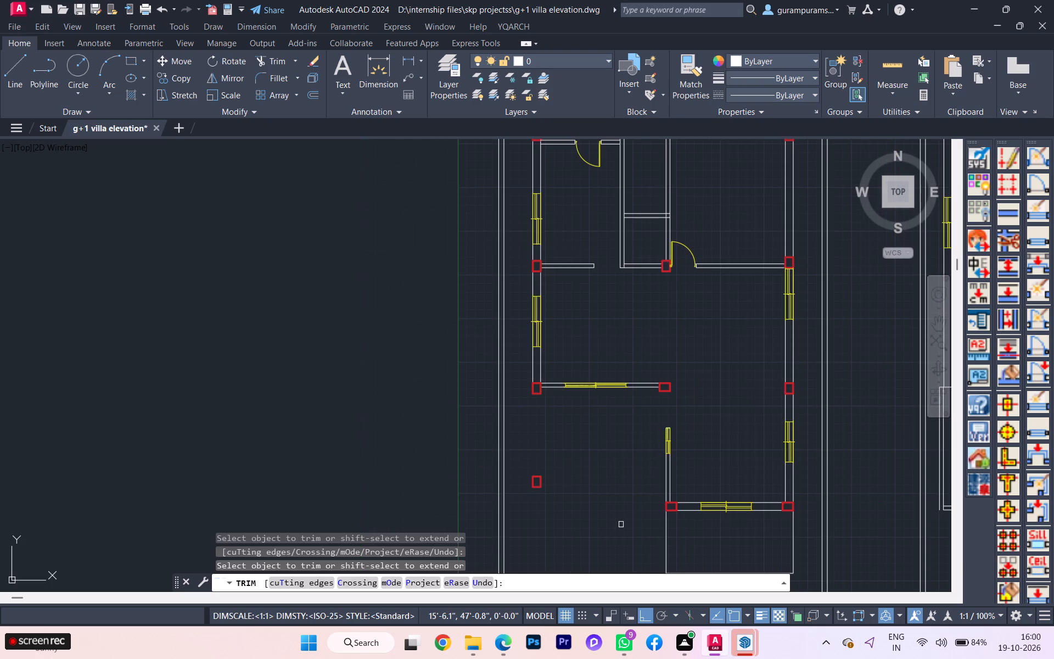
scroll(621, 524, "down", 1)
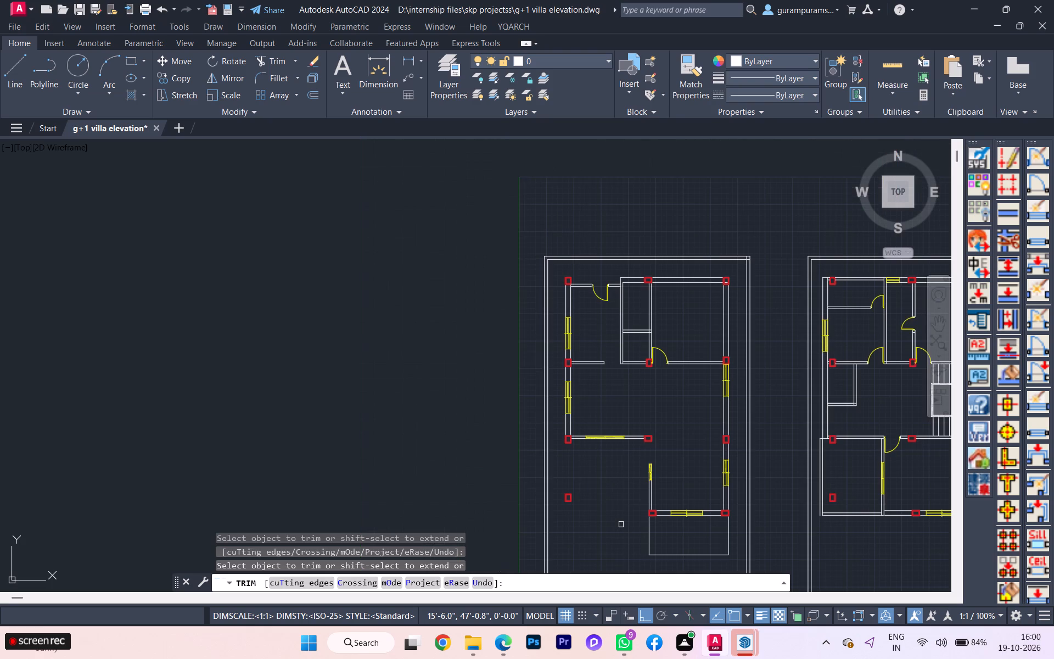
scroll(567, 515, "down", 1)
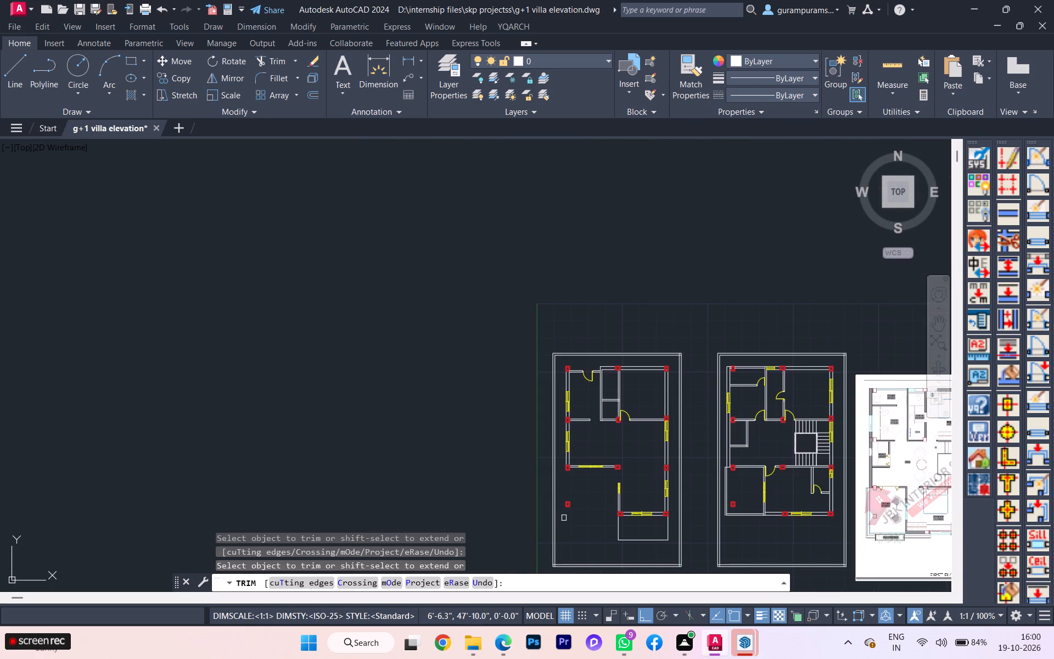
key("Escape")
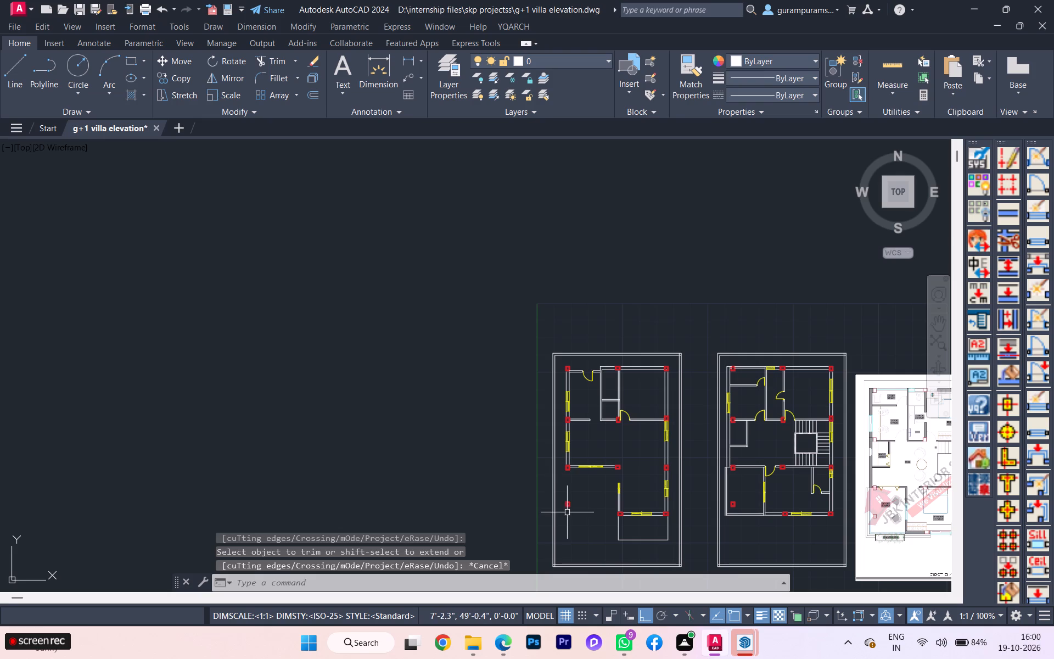
Draw a line from the northwest corner of the drawing room's west window north to the underside of the column.
key("alt+Tab")
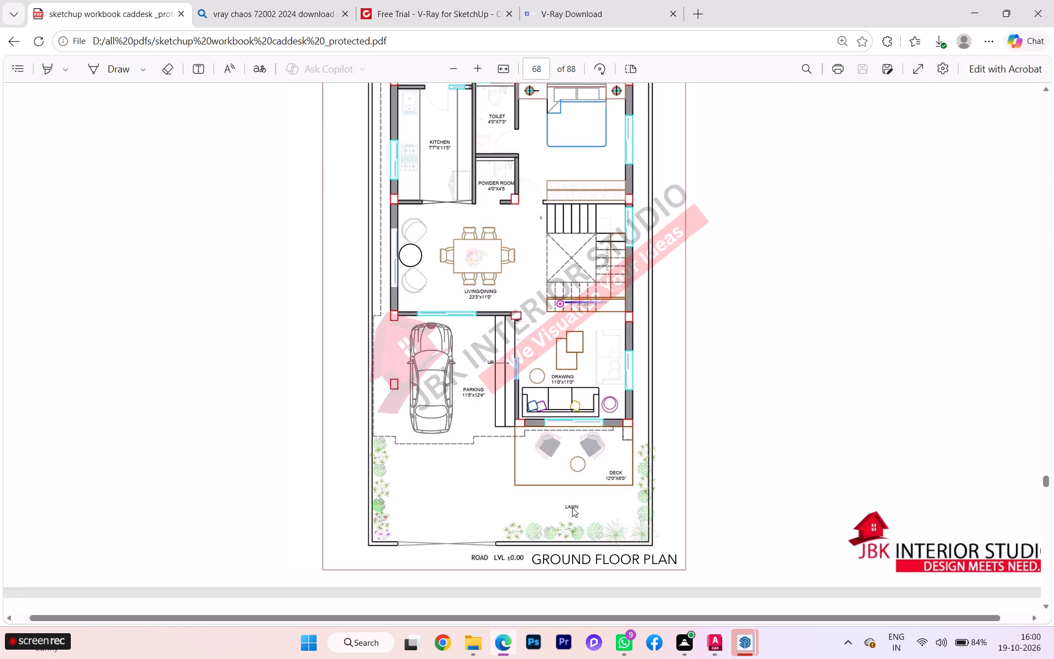
key("alt+Tab")
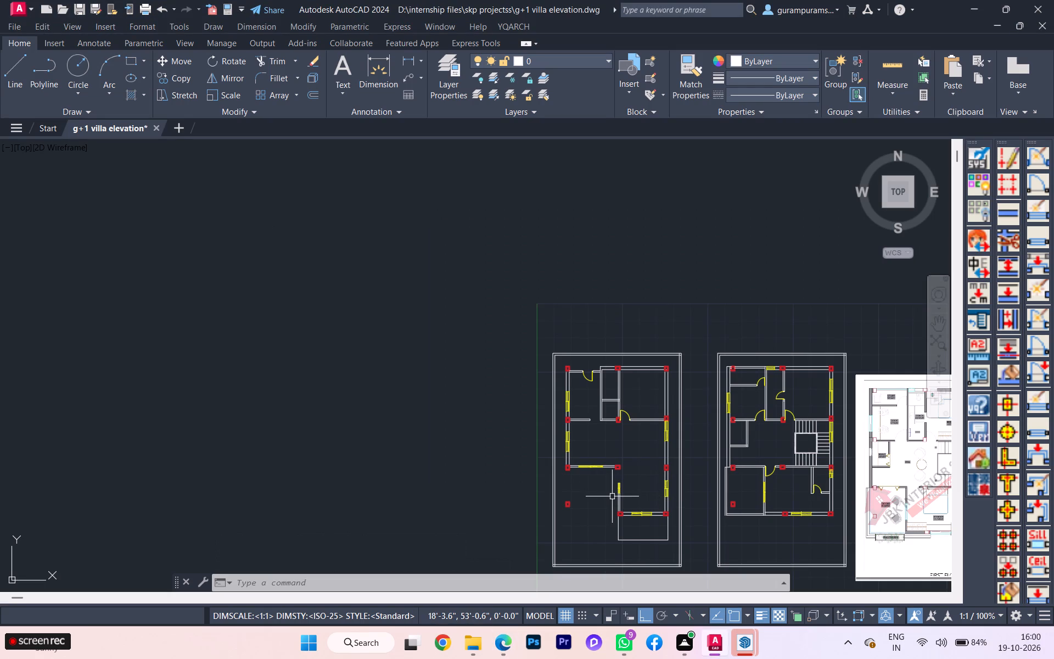
key("l")
key("Return")
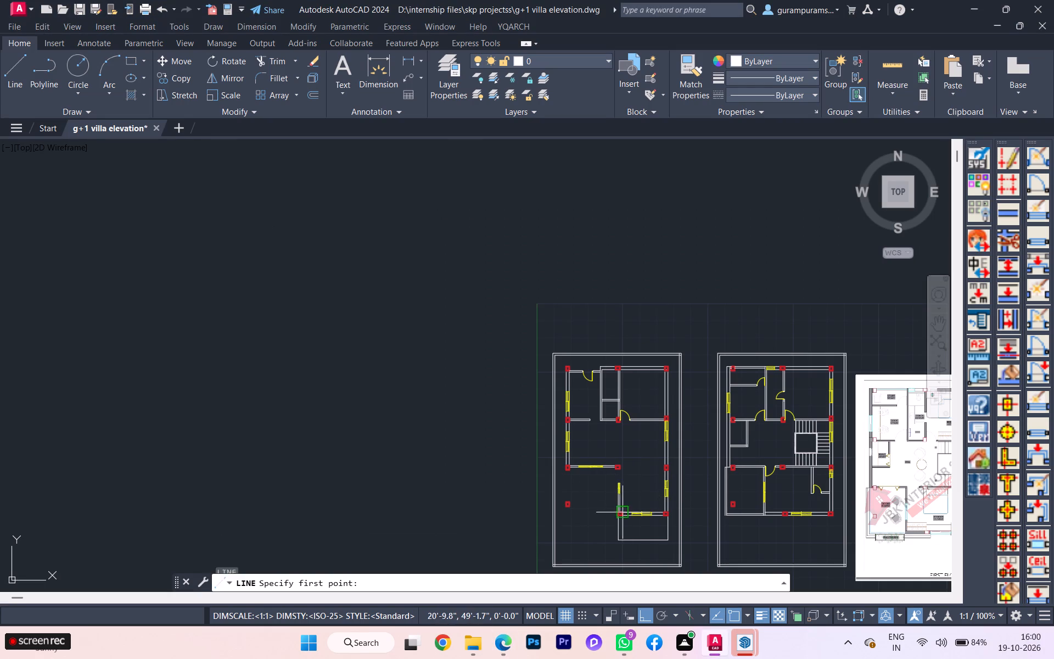
scroll(627, 477, "up", 2)
scroll(631, 476, "down", 3)
scroll(631, 476, "up", 2)
scroll(612, 492, "down", 1)
scroll(612, 492, "up", 3)
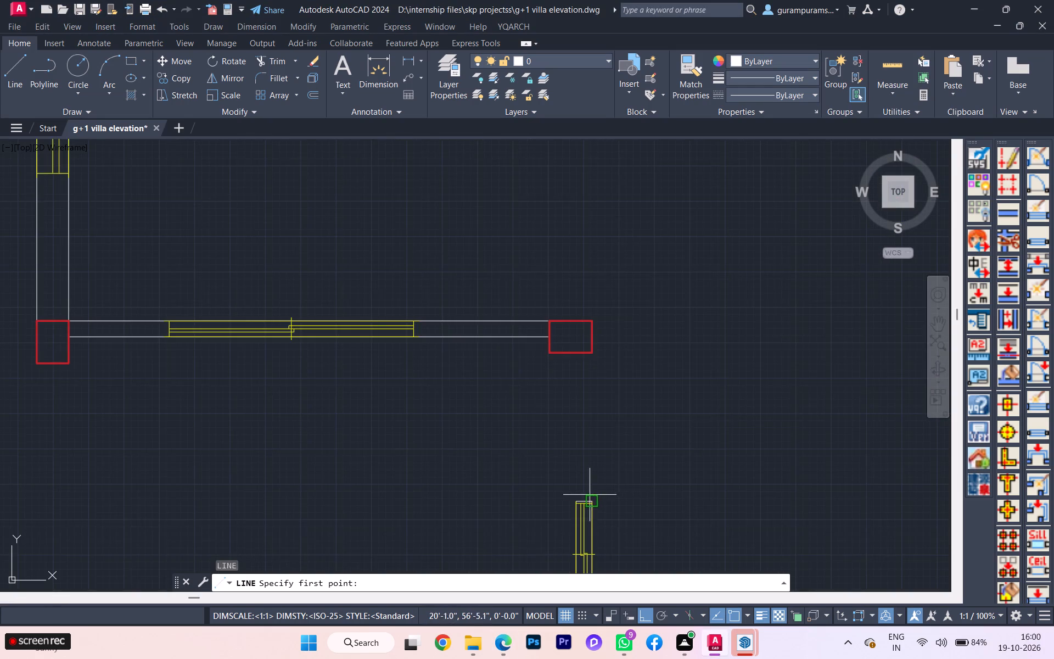
scroll(584, 495, "up", 2)
left_click(567, 510)
scroll(573, 415, "down", 4)
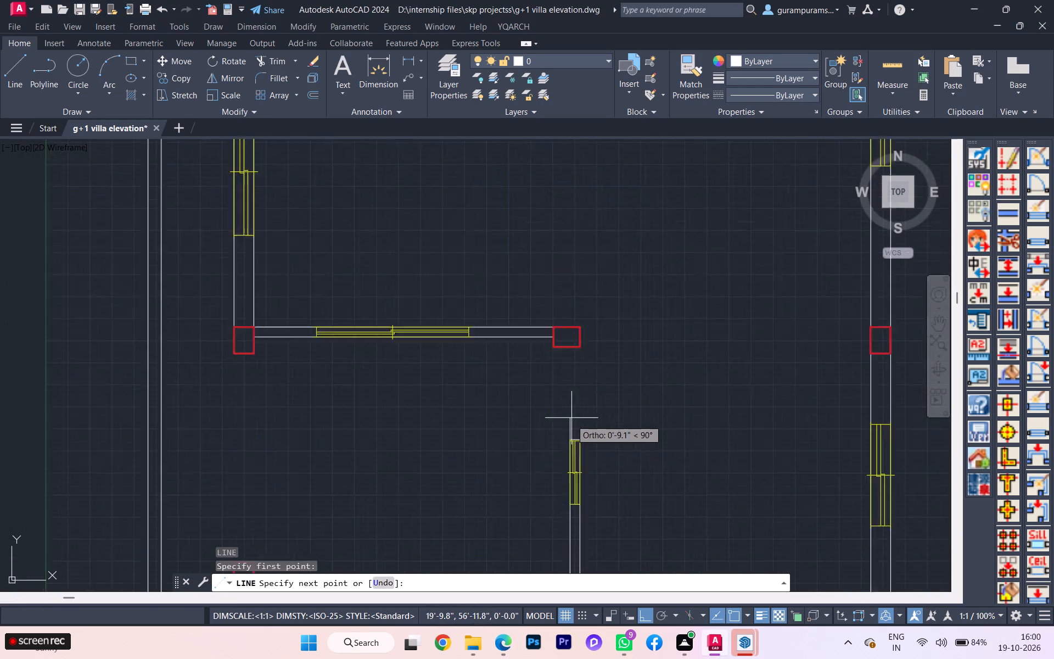
scroll(563, 386, "down", 1)
scroll(563, 386, "up", 6)
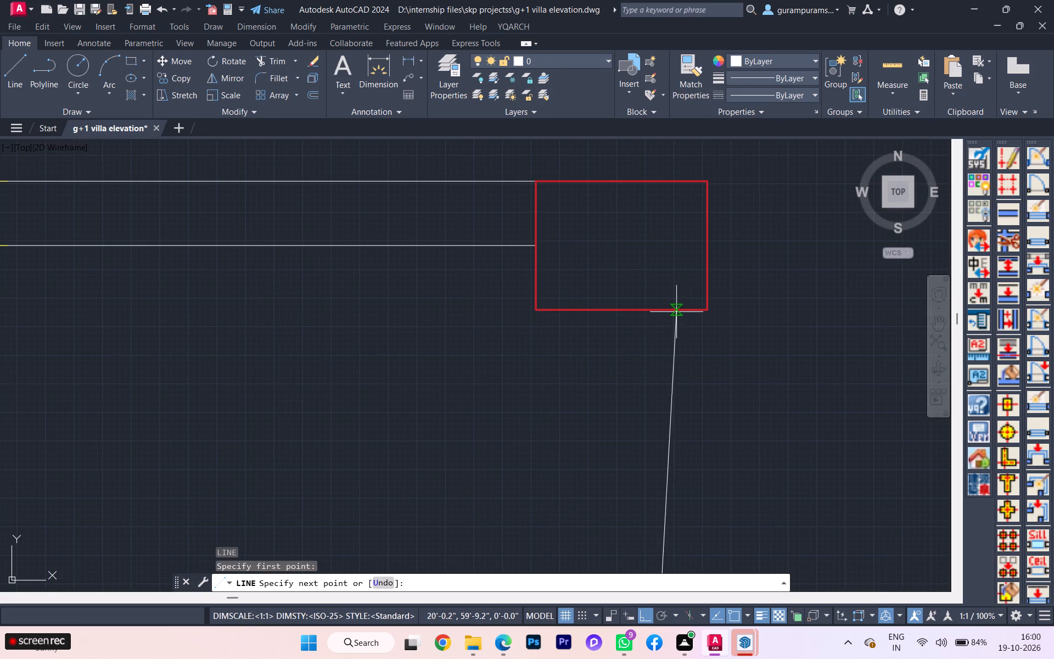
left_click(645, 314)
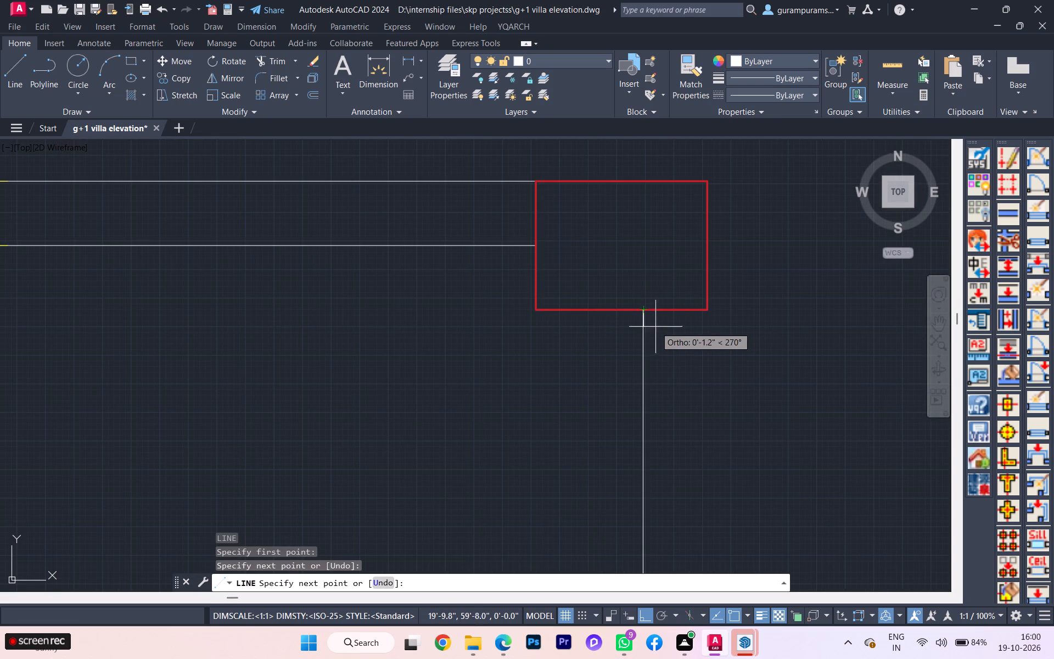
key("space")
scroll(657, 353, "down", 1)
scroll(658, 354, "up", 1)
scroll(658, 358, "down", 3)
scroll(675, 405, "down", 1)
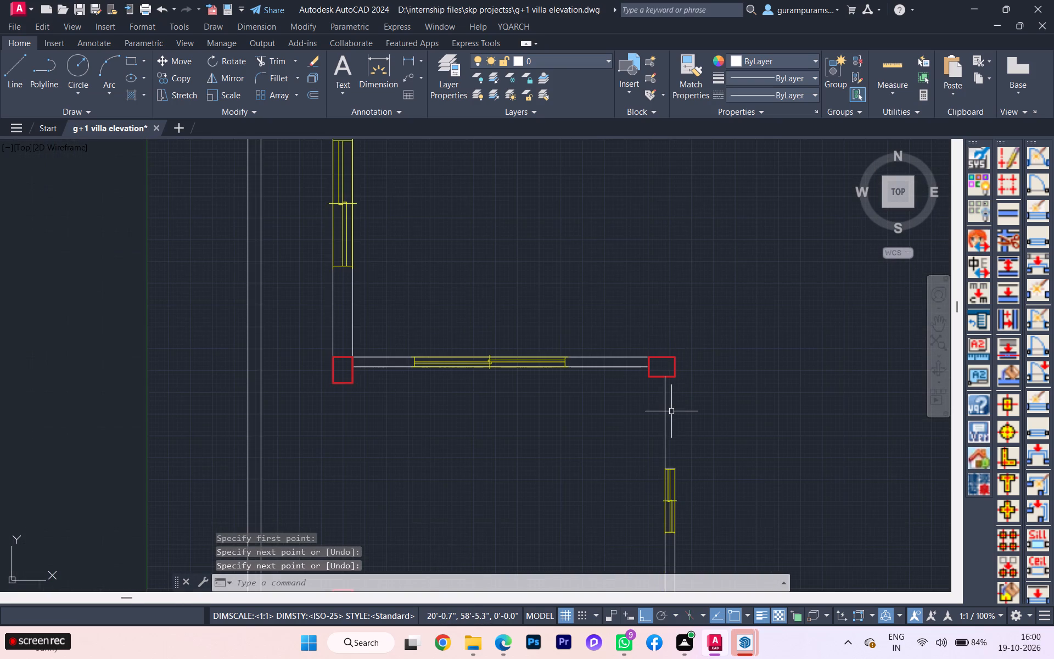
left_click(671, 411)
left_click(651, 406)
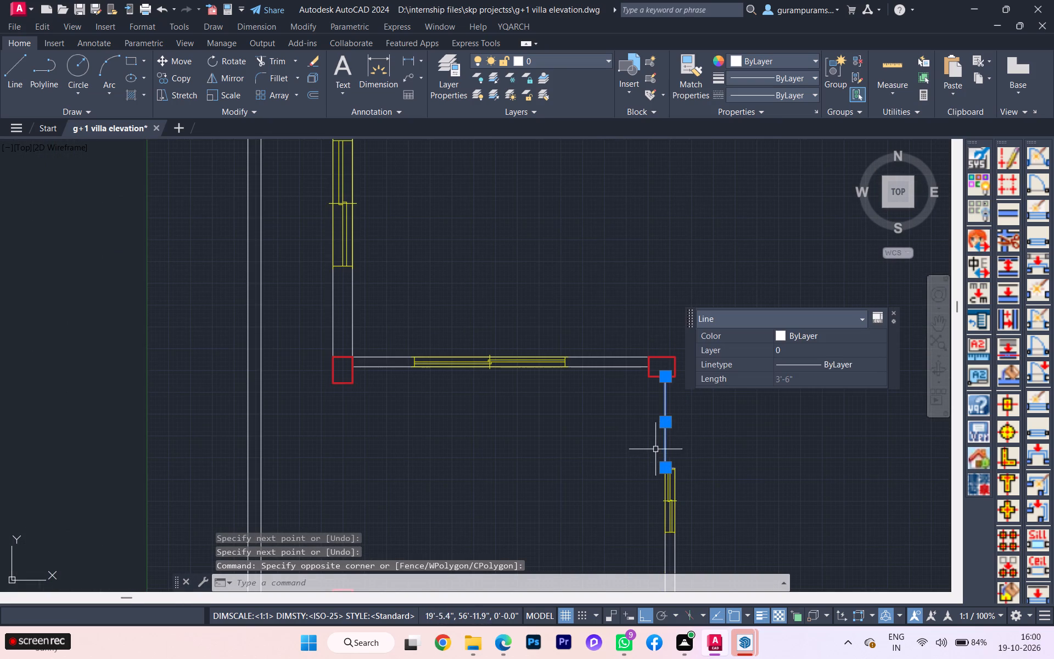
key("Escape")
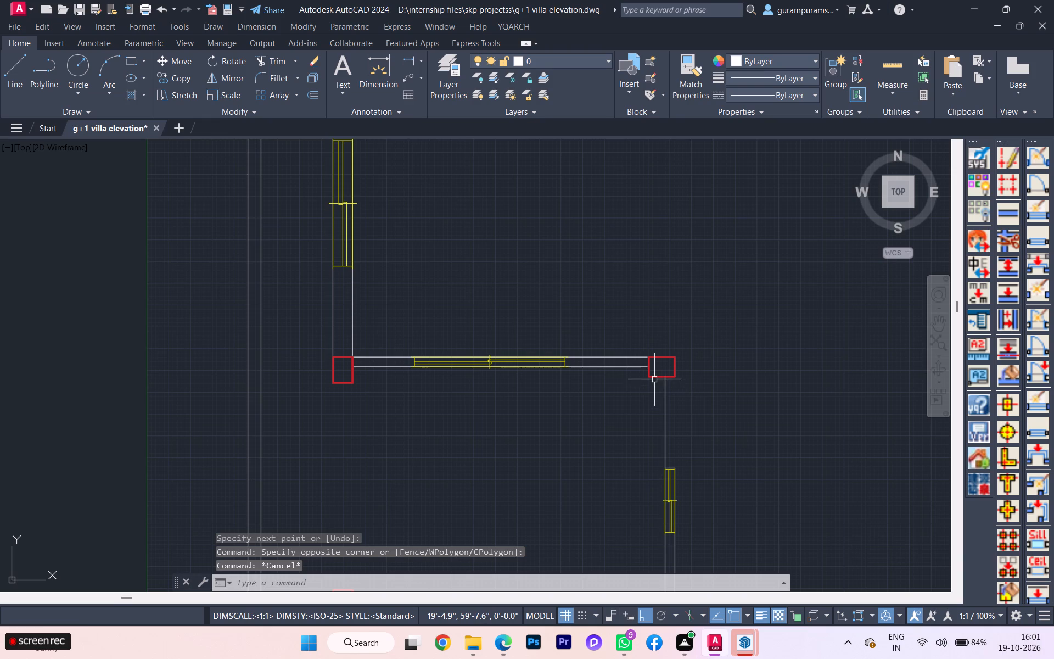
Following the workbook plan, draw the first parking-side step line 1' west from the drawing room's southwest corner, continuing north to the parking's north wall.
scroll(654, 382, "down", 2)
key("alt+Tab")
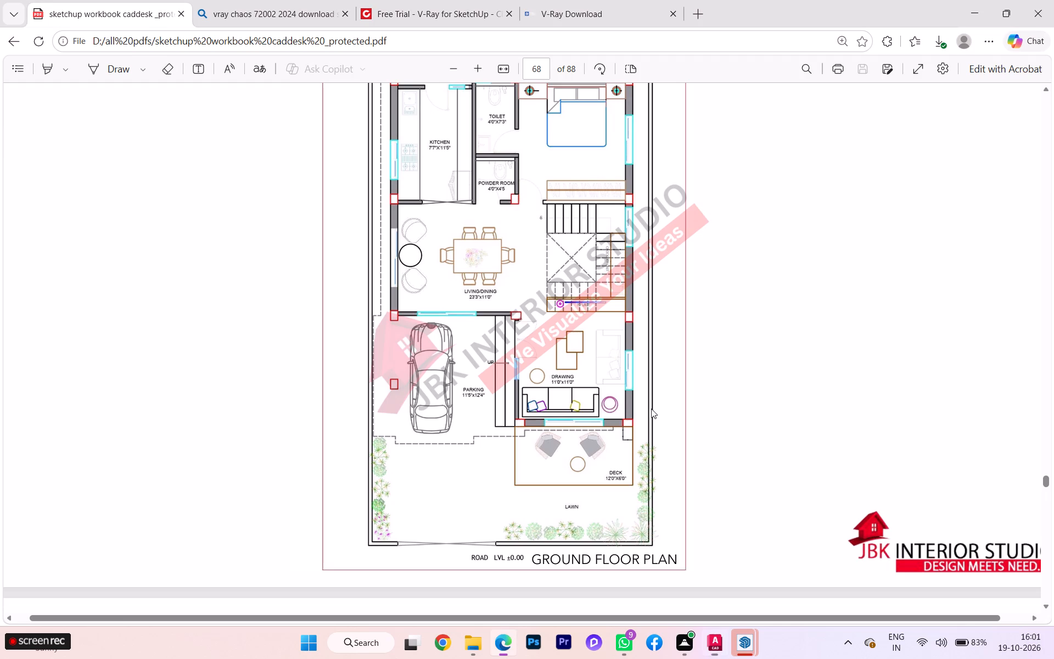
key("alt+Tab")
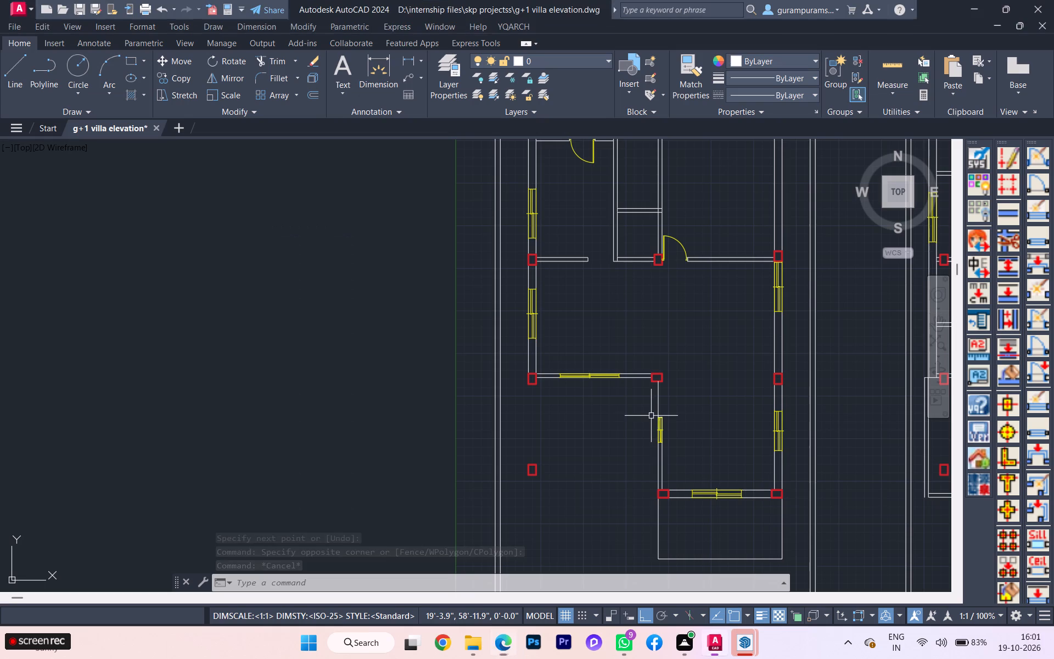
key("alt+Tab")
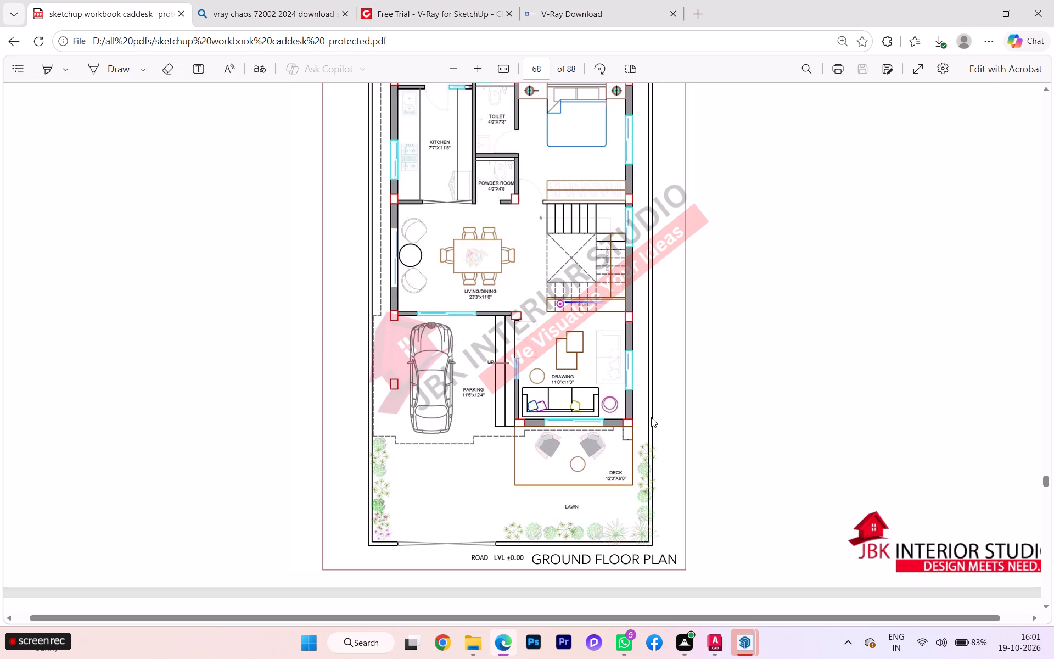
key("alt+Tab")
key("alt+Tab")
key("alt+Tab")
scroll(634, 520, "up", 2)
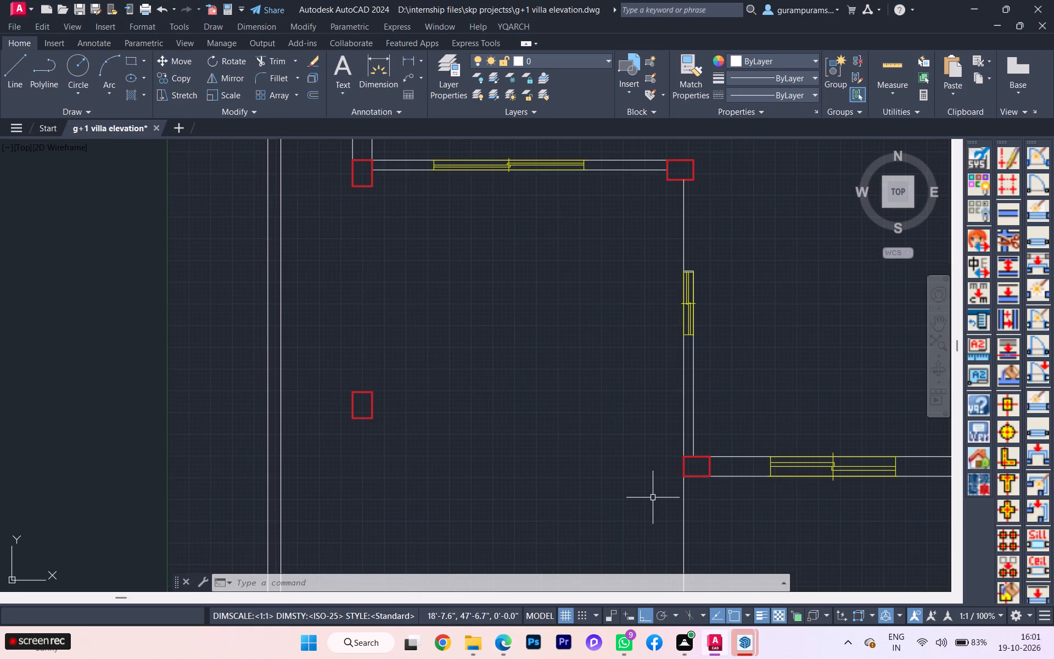
key("l")
key("Return")
scroll(691, 481, "up", 1)
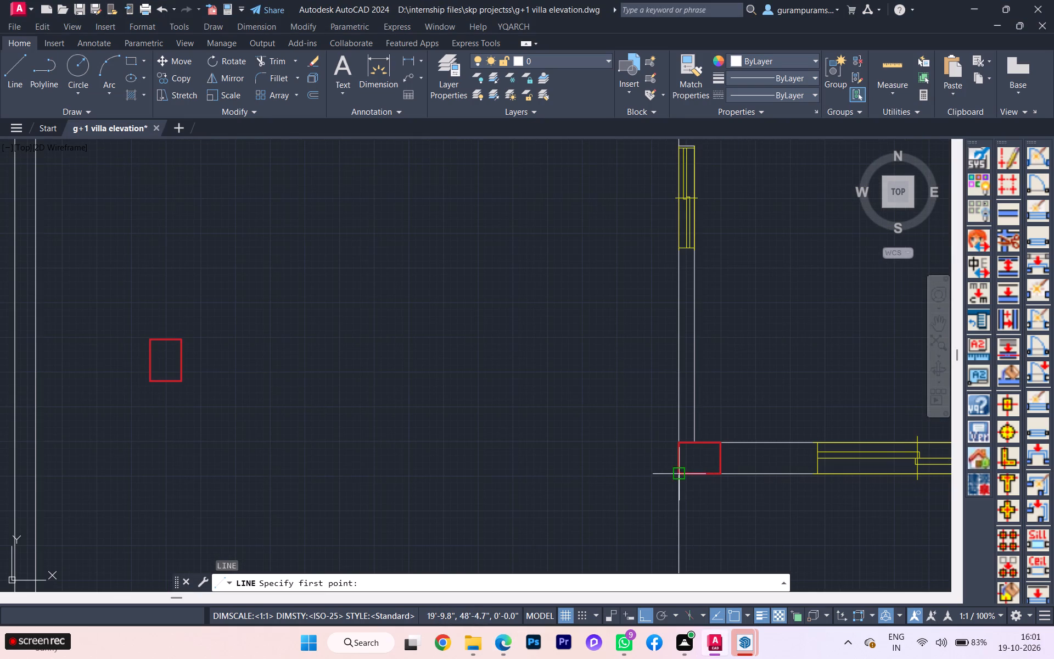
left_click(680, 481)
scroll(568, 478, "down", 3)
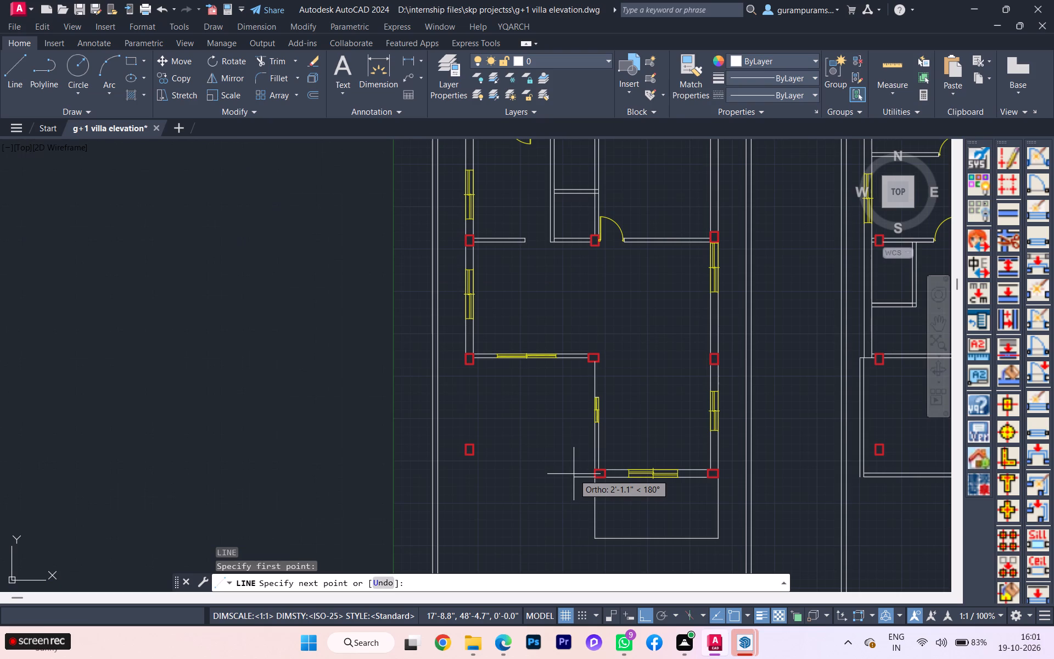
type("1'")
key("Return")
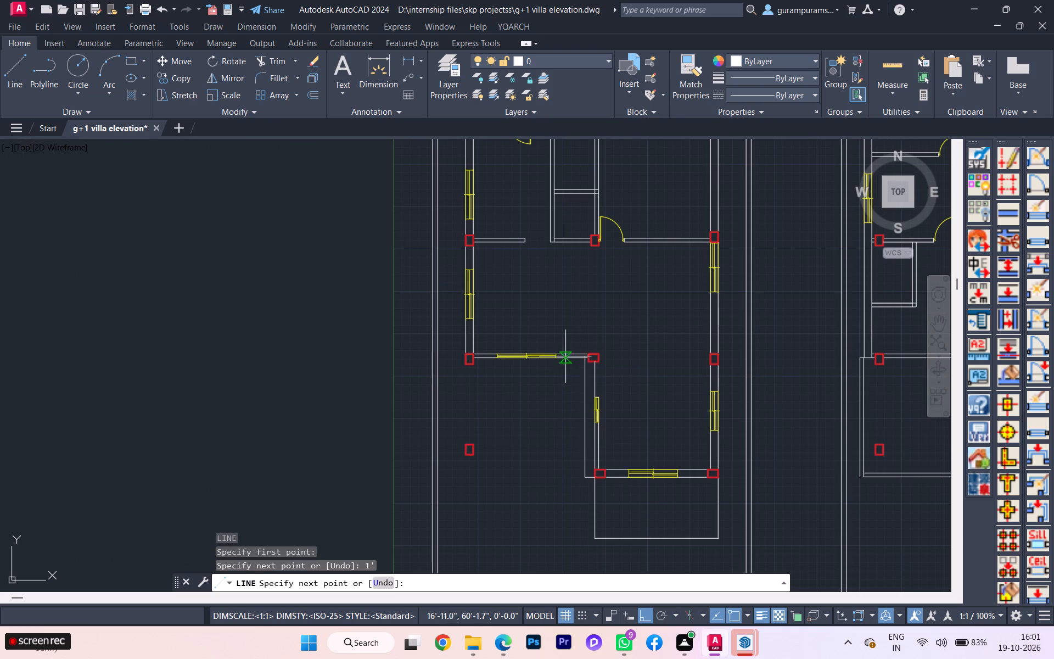
scroll(572, 365, "up", 1)
scroll(572, 366, "down", 1)
scroll(572, 366, "up", 3)
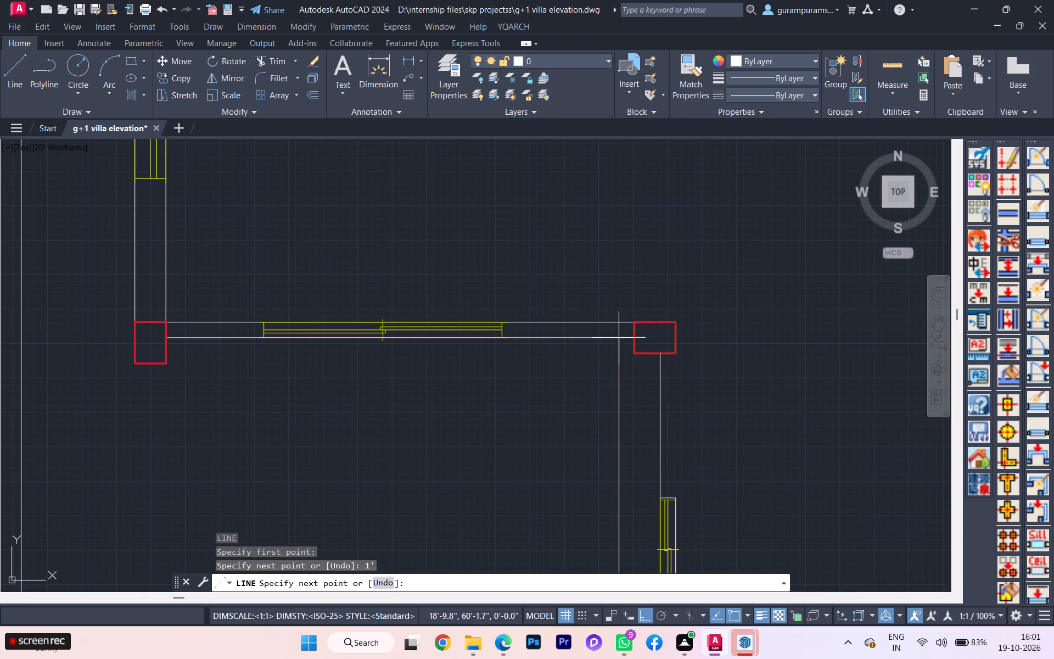
left_click(621, 334)
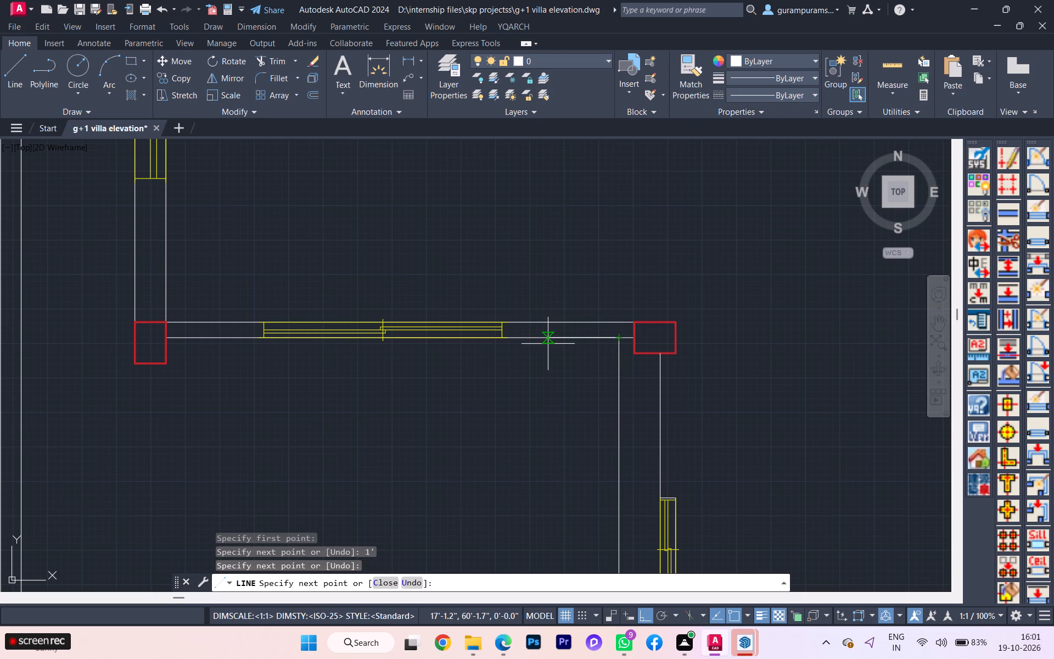
Add the second 1' wide step strip by continuing 1' west, south to the drawing room's front wall level, and back east to the first strip.
scroll(548, 345, "down", 2)
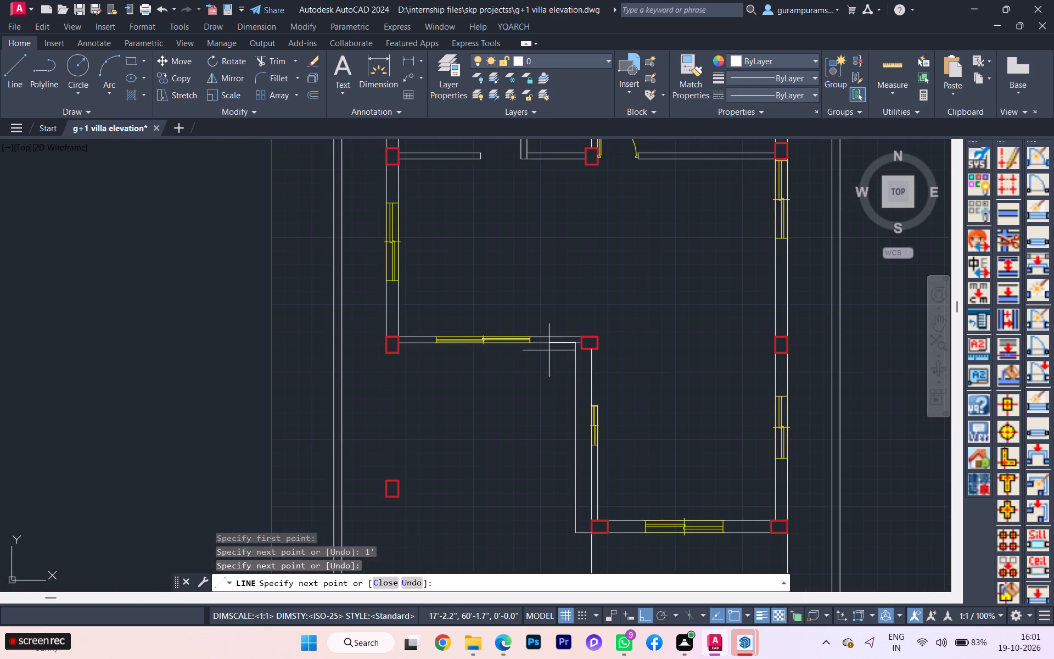
type("1'")
key("Return")
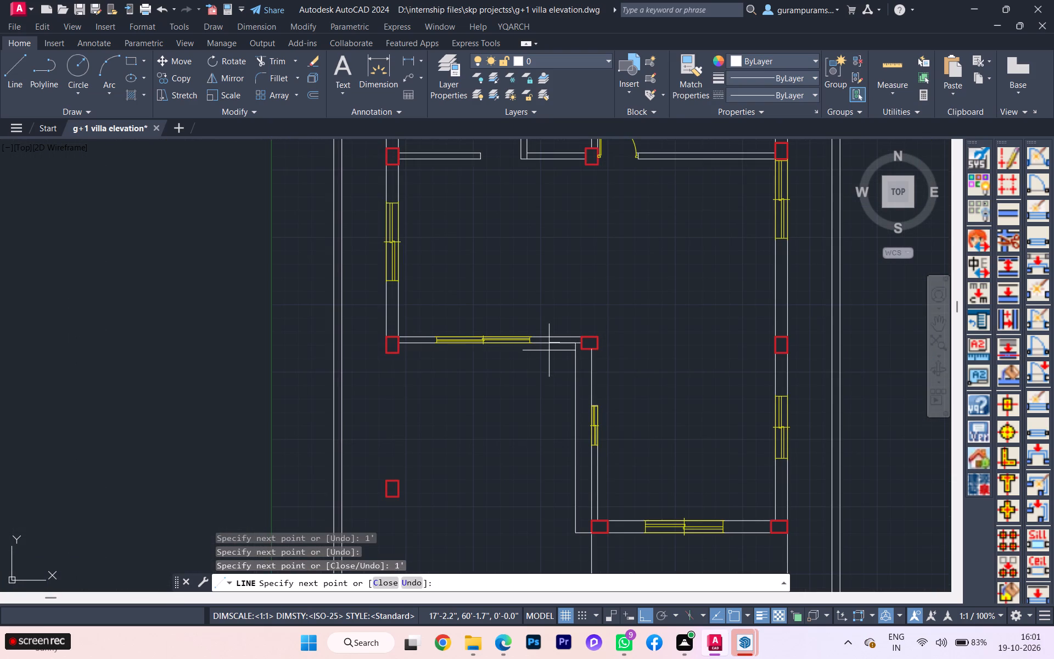
scroll(542, 522, "up", 1)
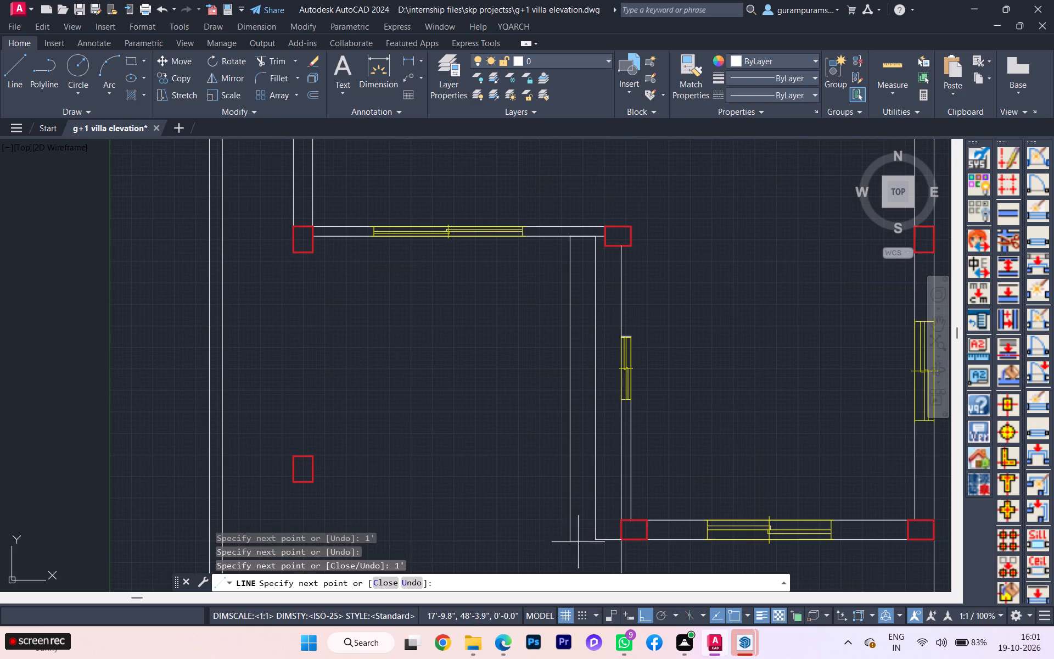
left_click(567, 539)
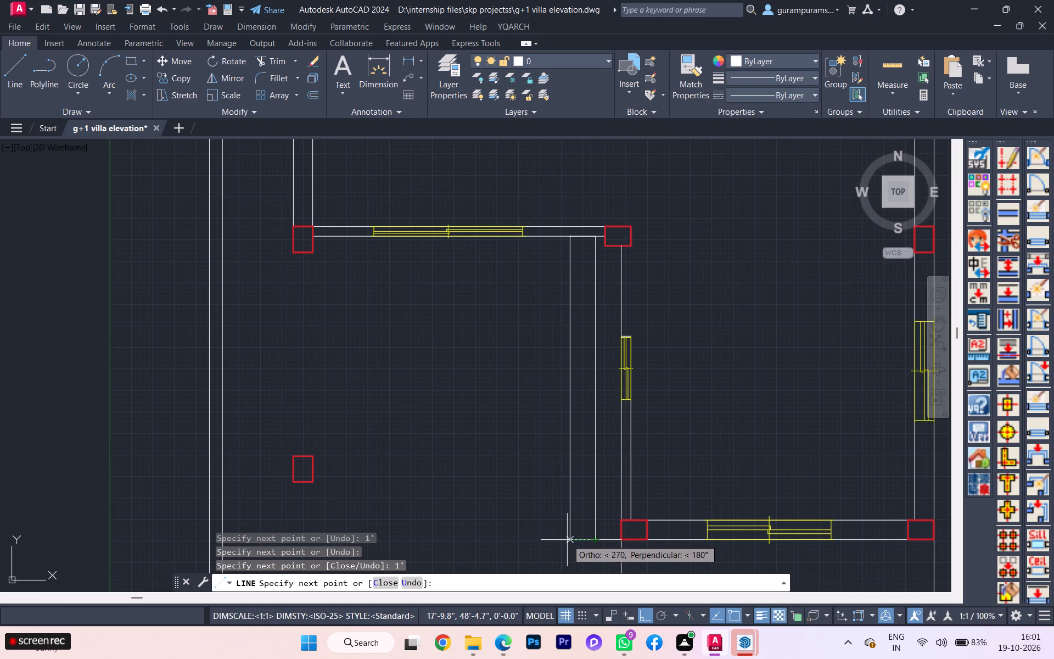
left_click(595, 539)
key("space")
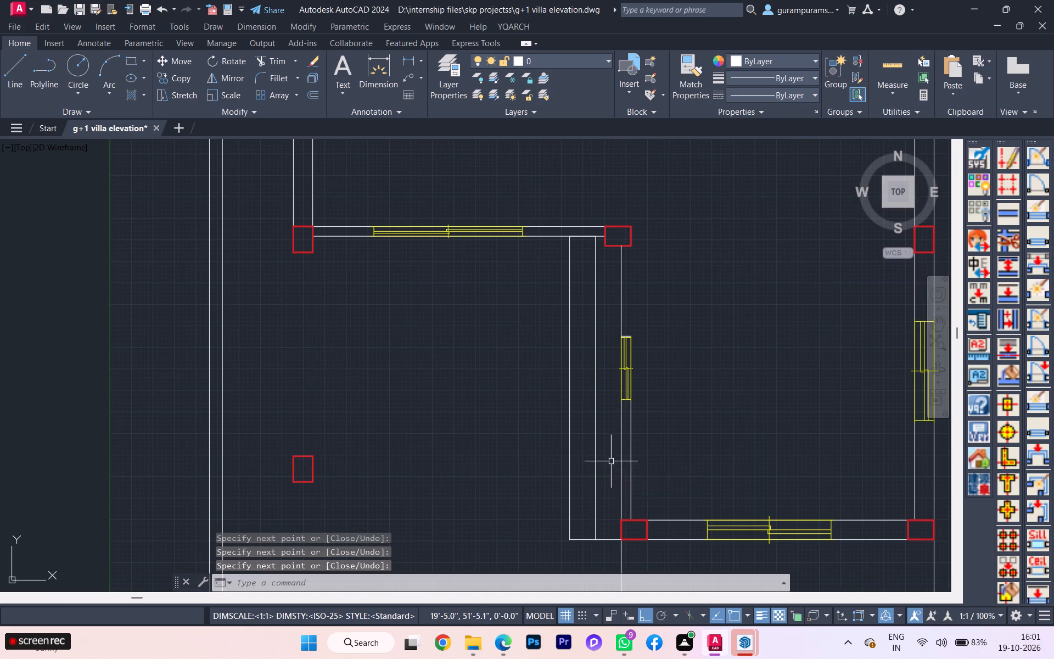
Compare the drawn ground floor's parking and step area with the workbook's ground floor plan.
scroll(615, 449, "down", 2)
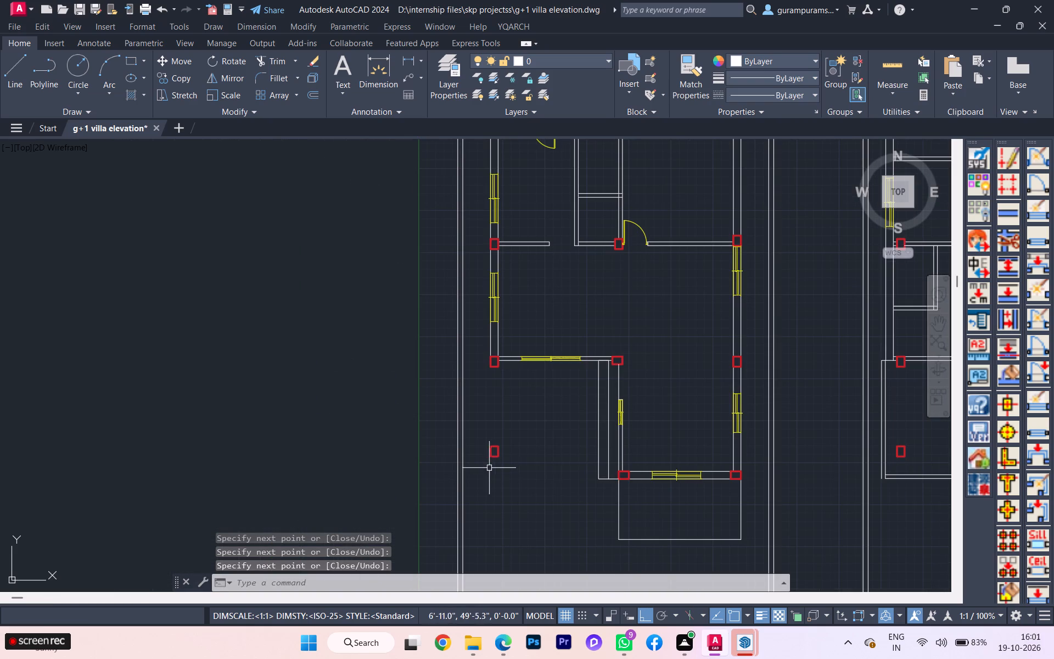
scroll(480, 476, "down", 1)
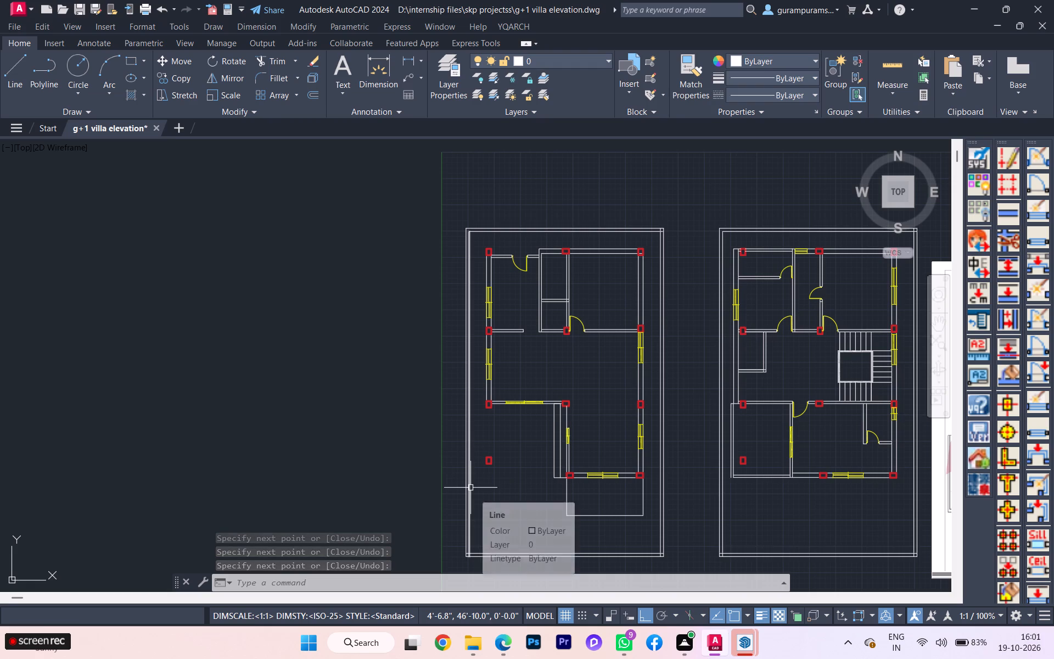
key("alt+Tab")
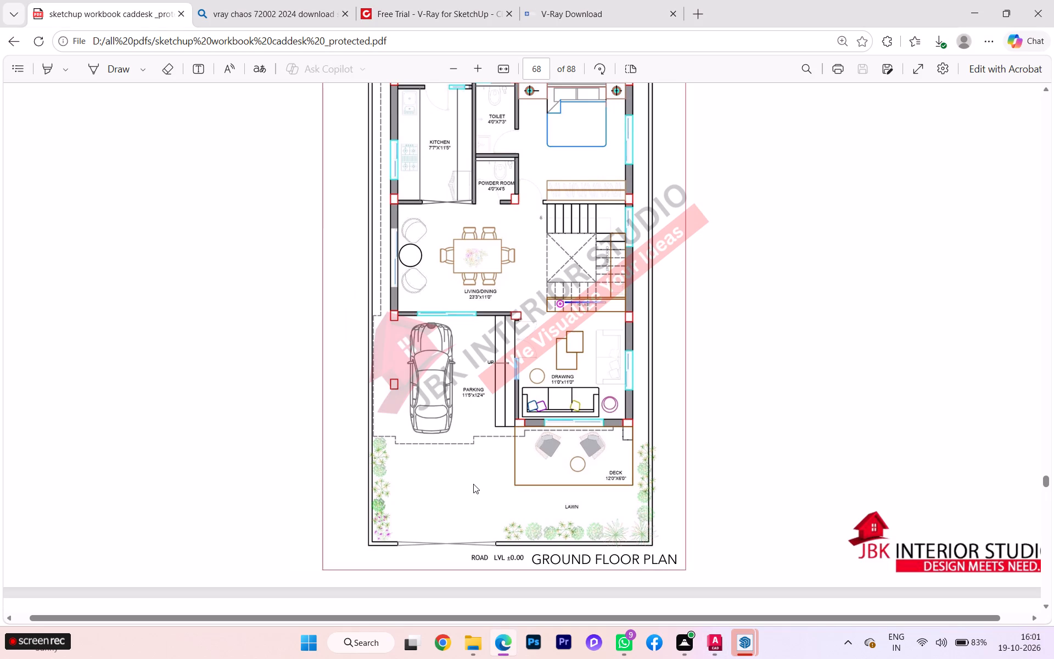
key("alt+Tab")
key("alt+Tab")
key("alt+Tab")
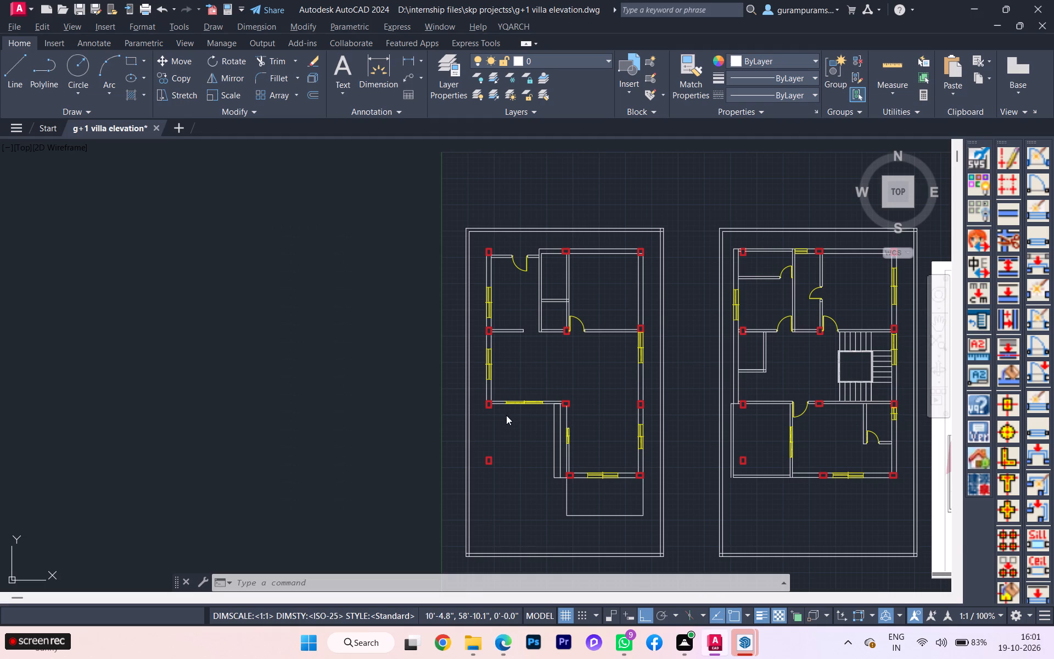
key("alt+Tab")
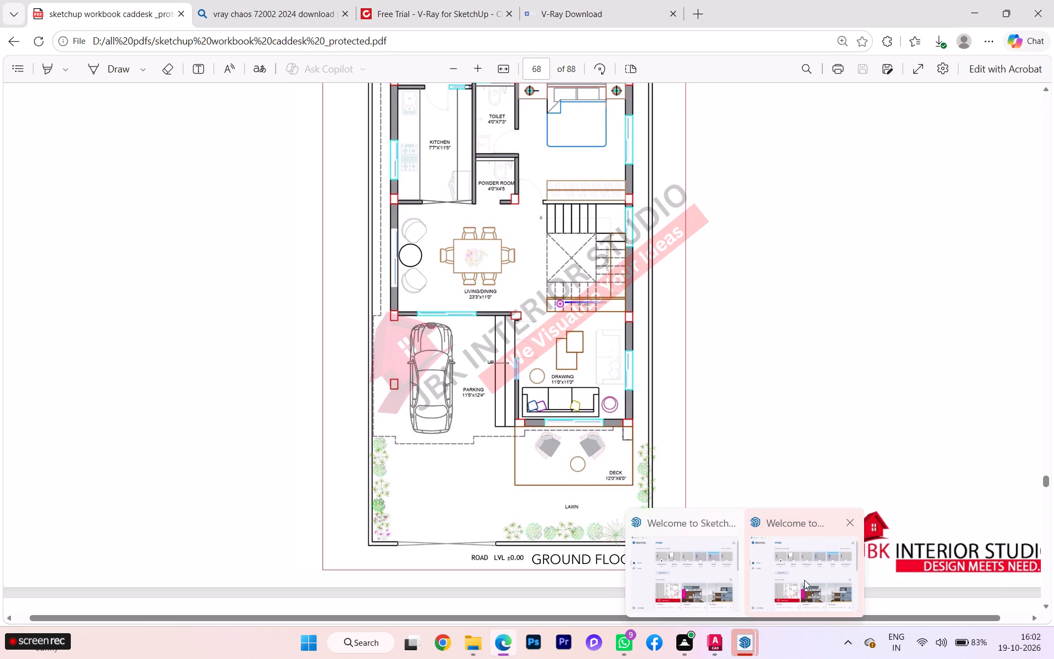
Close the extra SketchUp welcome window.
left_click(853, 520)
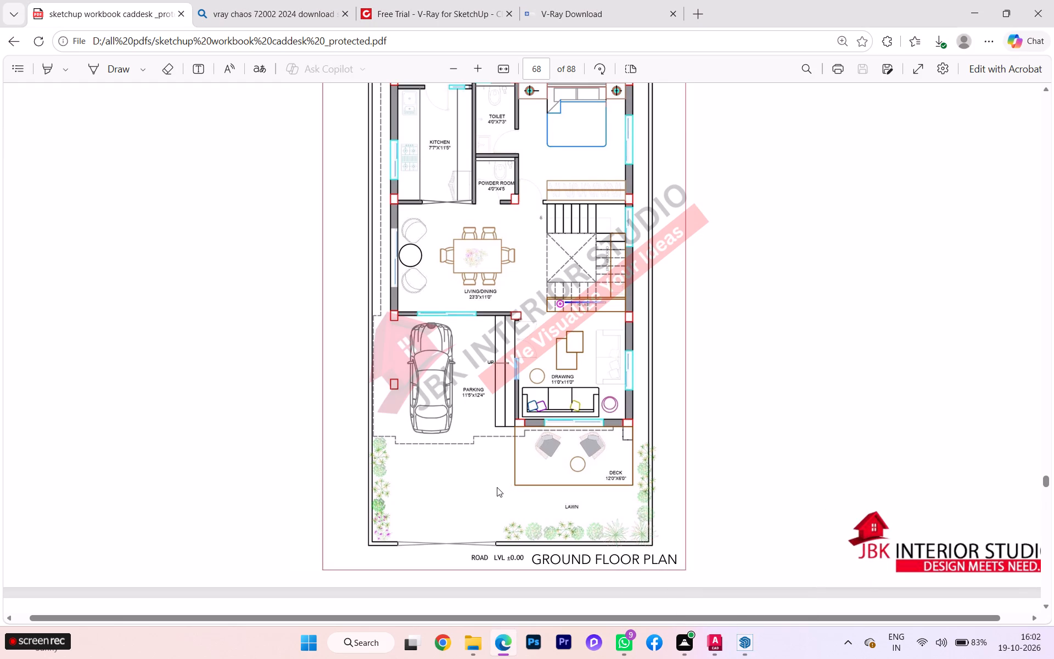
Check the drawn ground floor against the workbook's ground floor plan again.
key("alt+Tab")
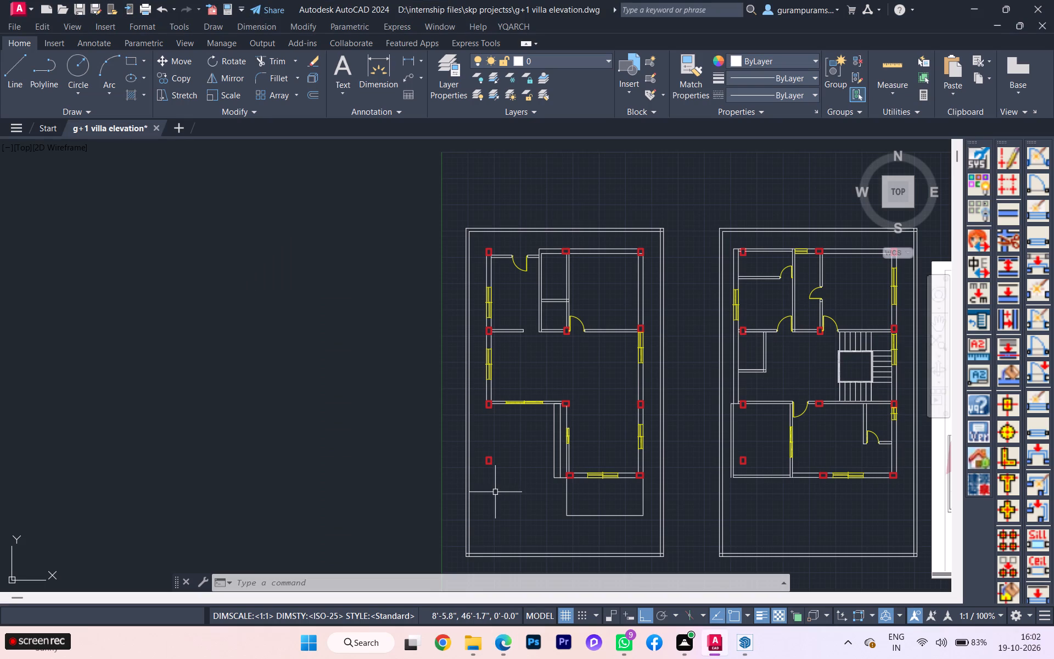
key("alt+Tab")
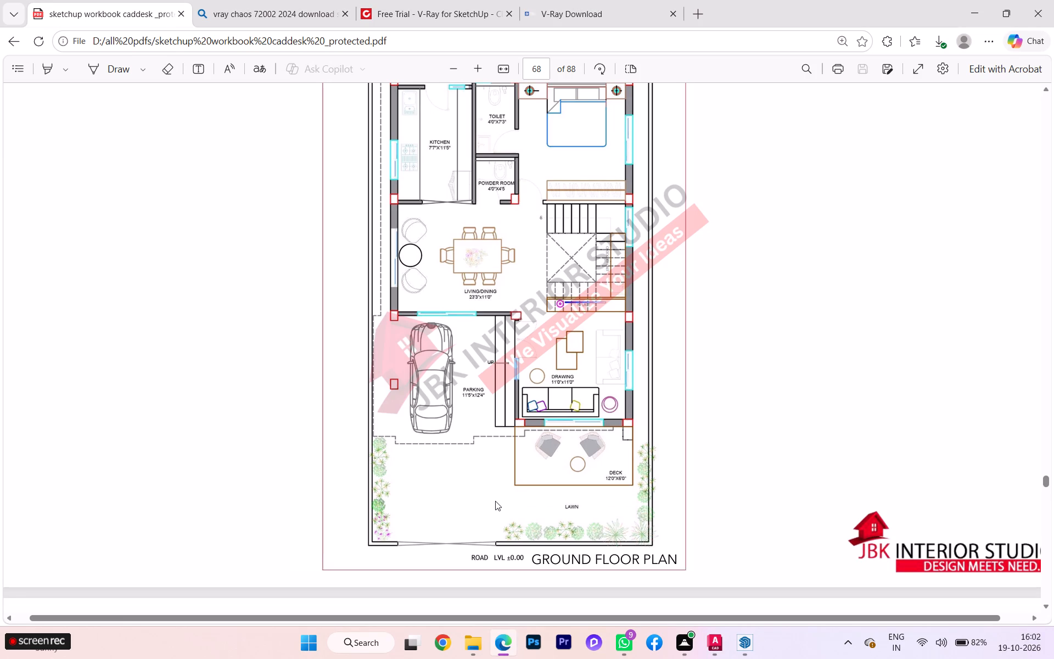
key("alt+Tab")
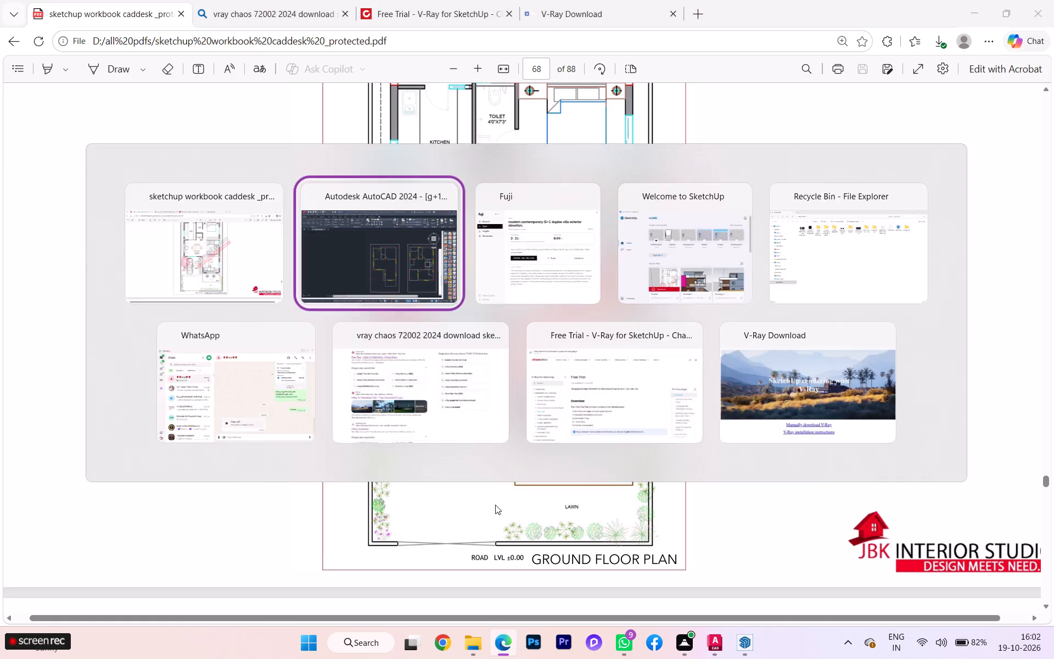
Compare the drawn ground floor's rooms, doors and parking area with the workbook's ground floor plan.
scroll(512, 443, "up", 2)
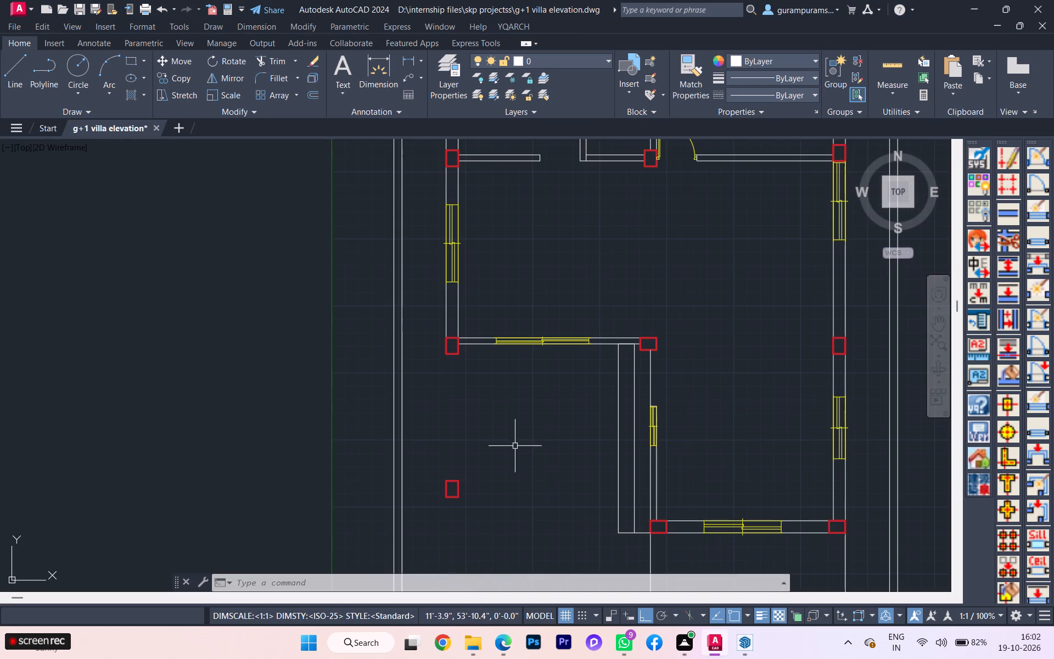
scroll(520, 461, "down", 1)
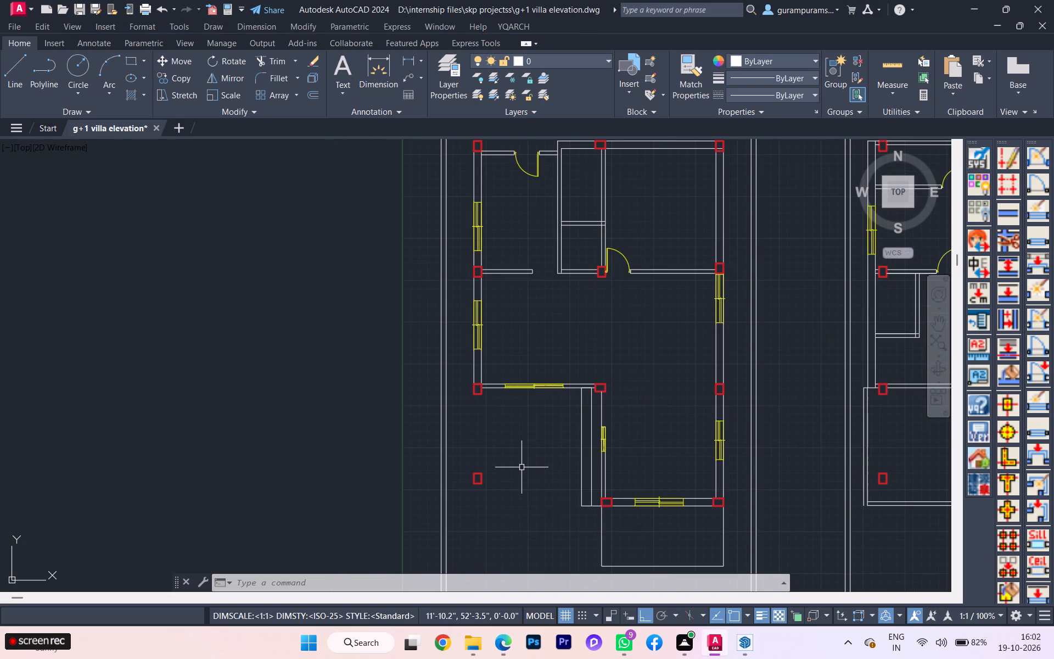
scroll(522, 471, "up", 1)
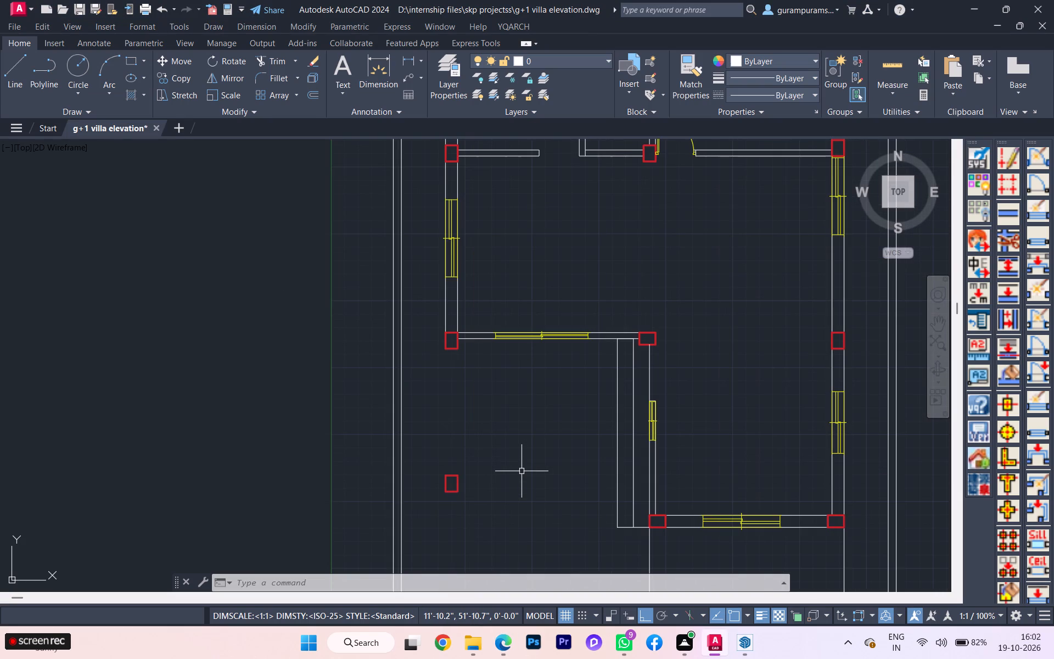
scroll(522, 471, "down", 2)
key("alt+Tab")
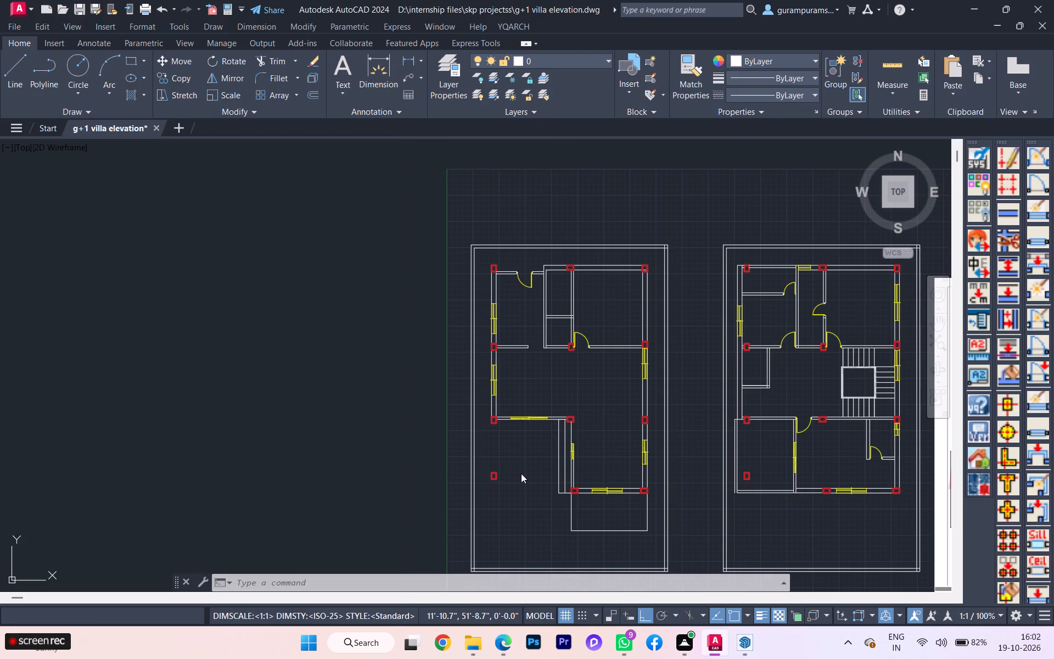
scroll(521, 473, "up", 1)
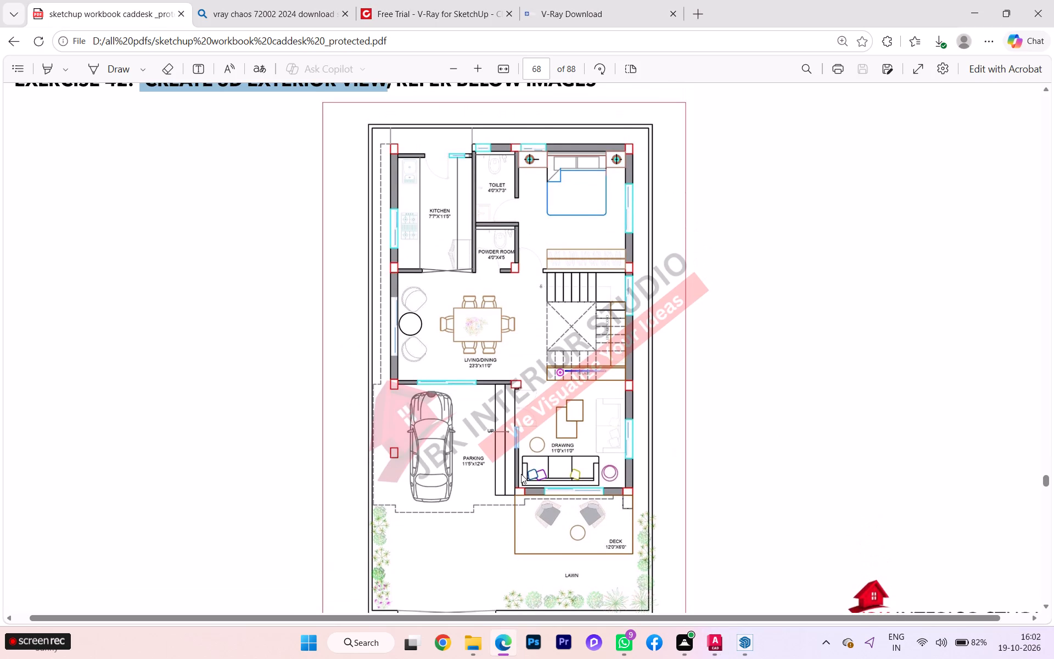
key("alt+Tab")
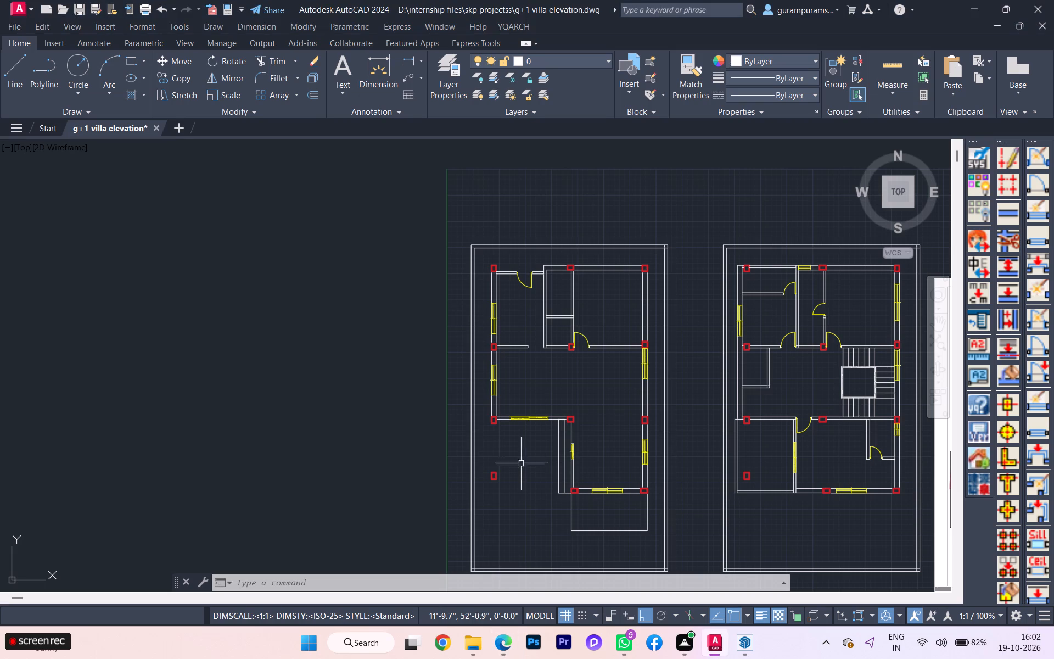
key("alt+Tab")
key("alt+Tab")
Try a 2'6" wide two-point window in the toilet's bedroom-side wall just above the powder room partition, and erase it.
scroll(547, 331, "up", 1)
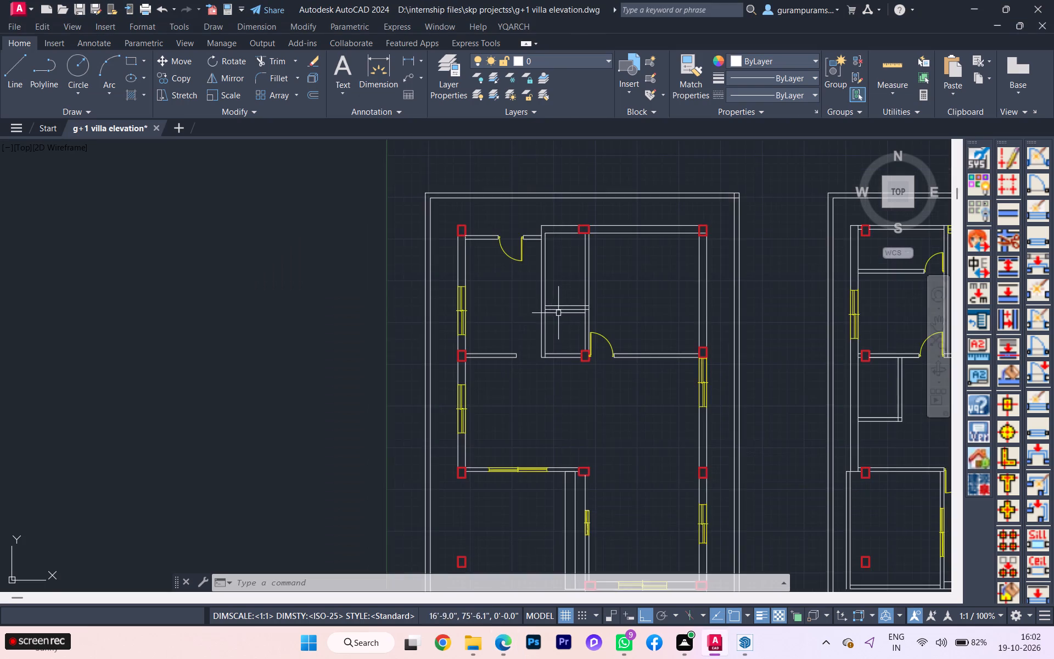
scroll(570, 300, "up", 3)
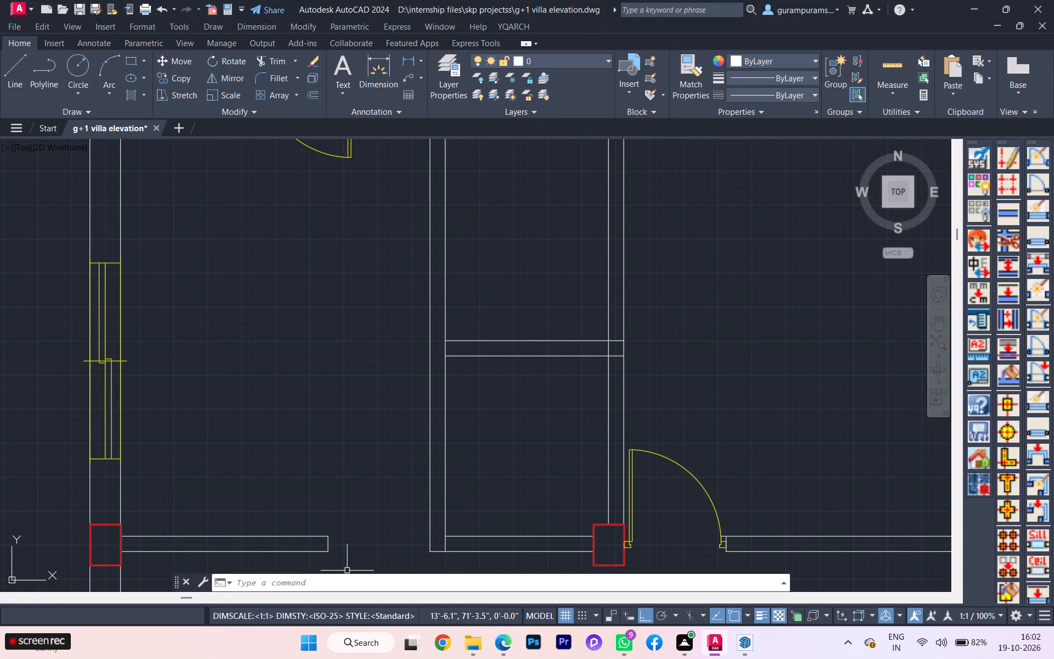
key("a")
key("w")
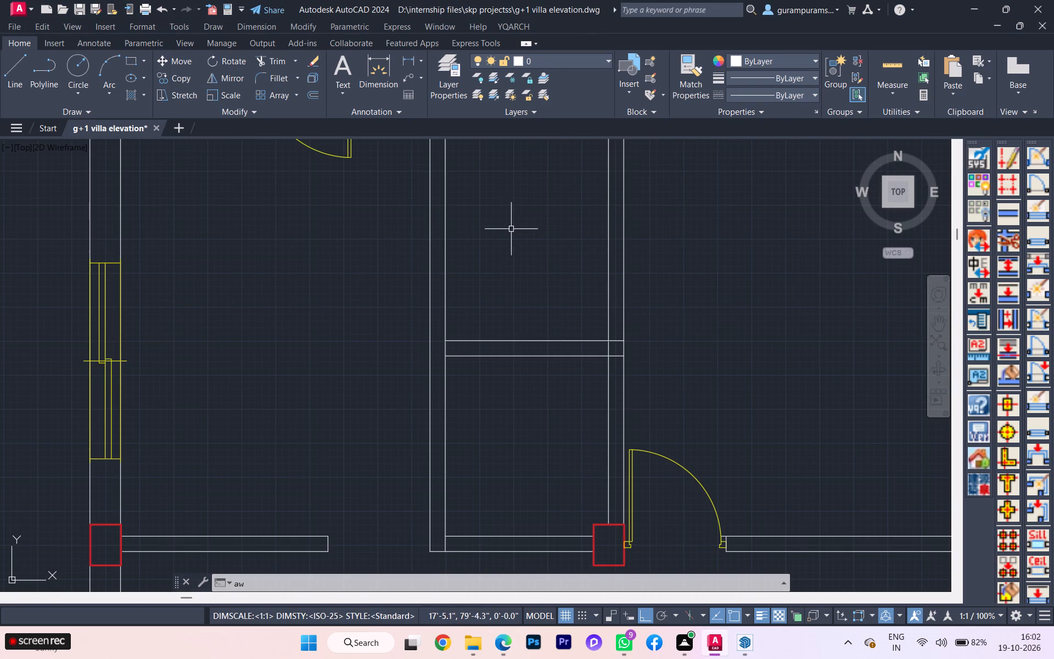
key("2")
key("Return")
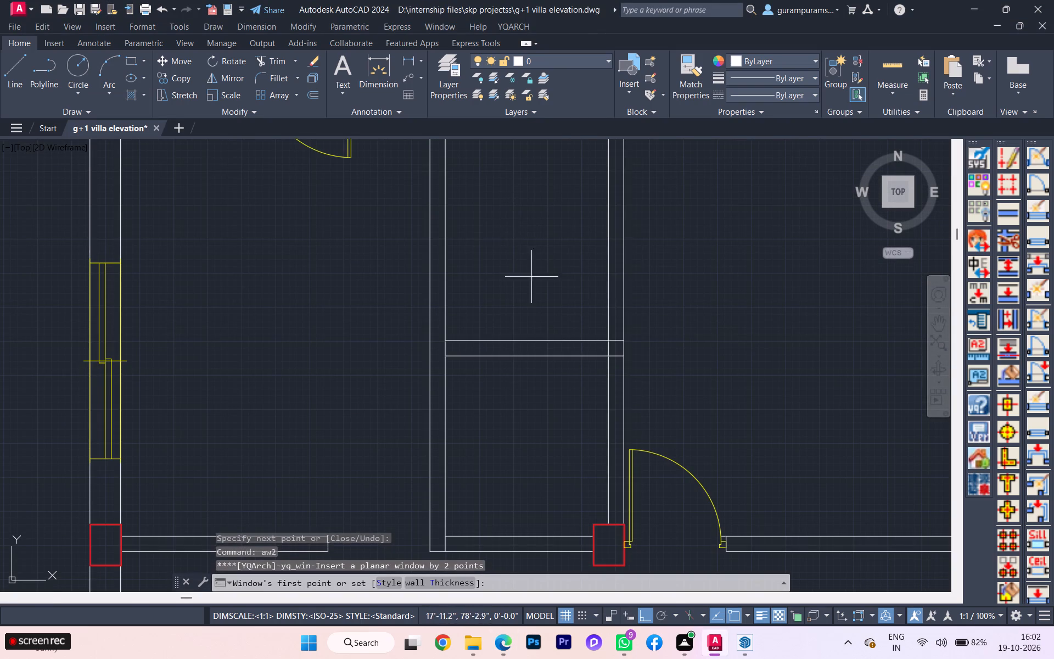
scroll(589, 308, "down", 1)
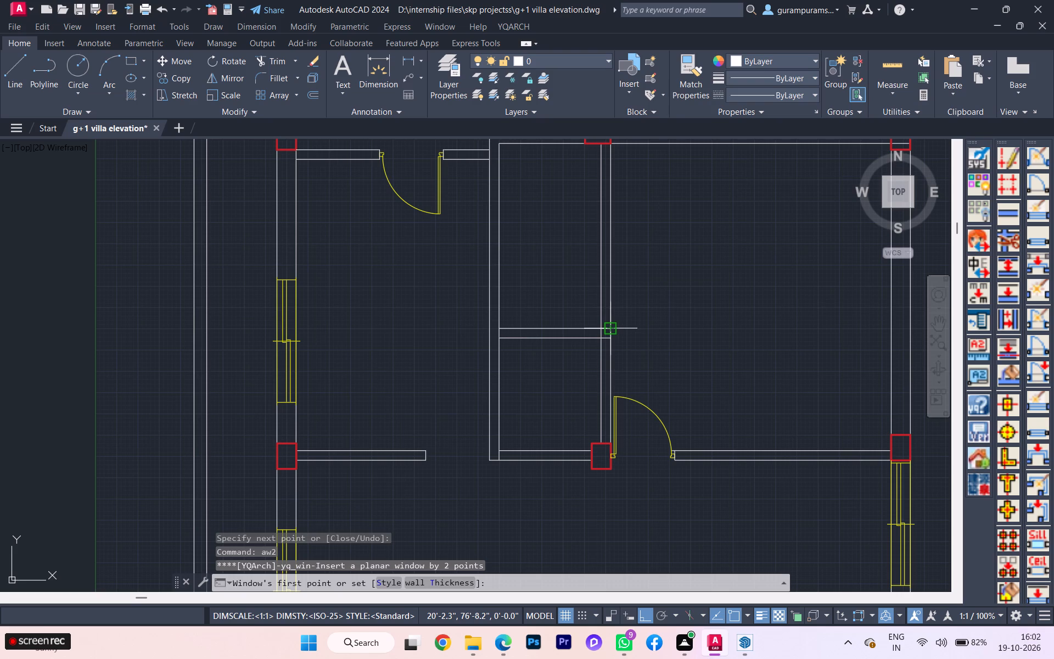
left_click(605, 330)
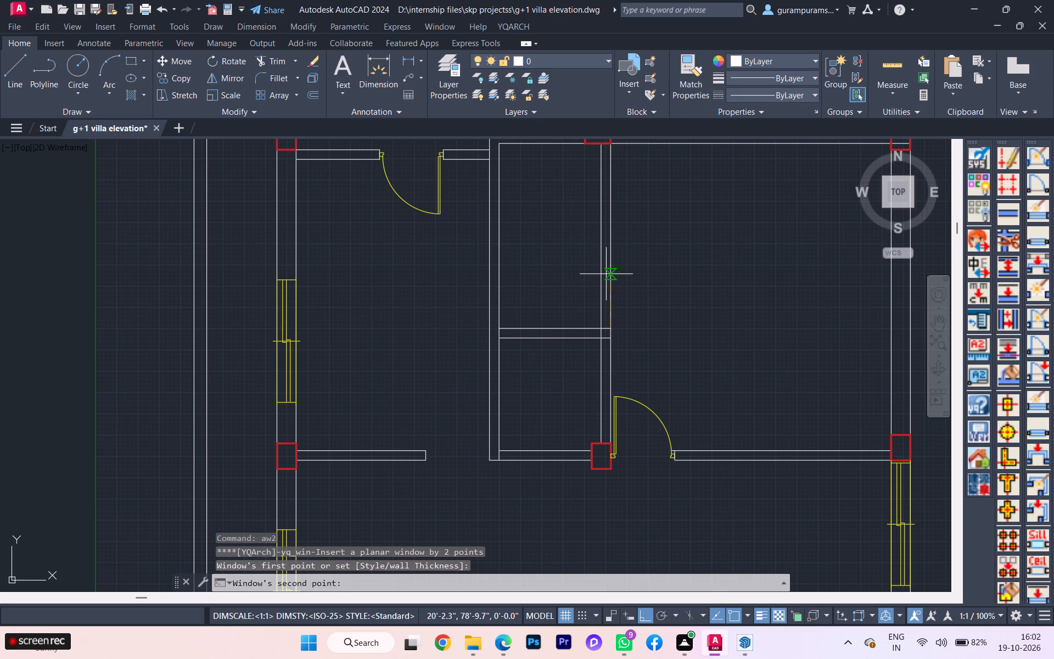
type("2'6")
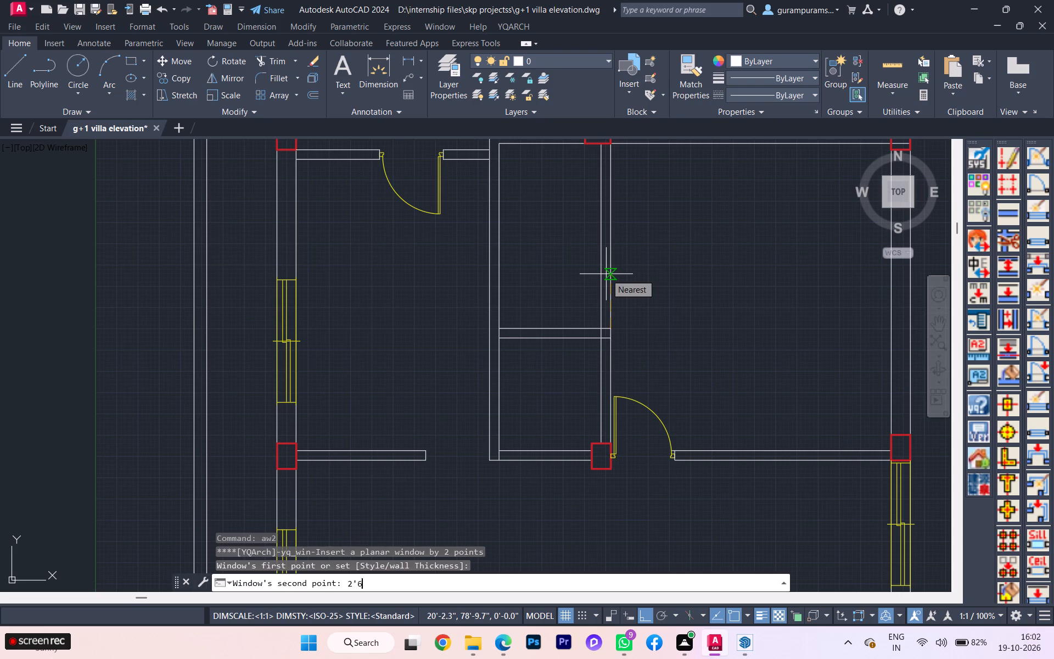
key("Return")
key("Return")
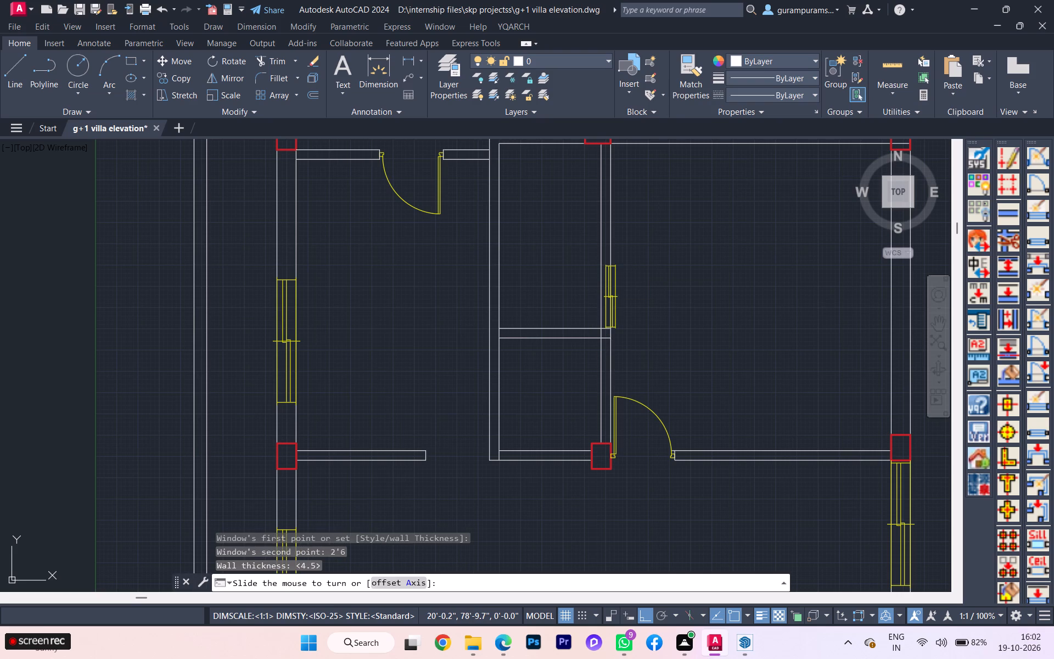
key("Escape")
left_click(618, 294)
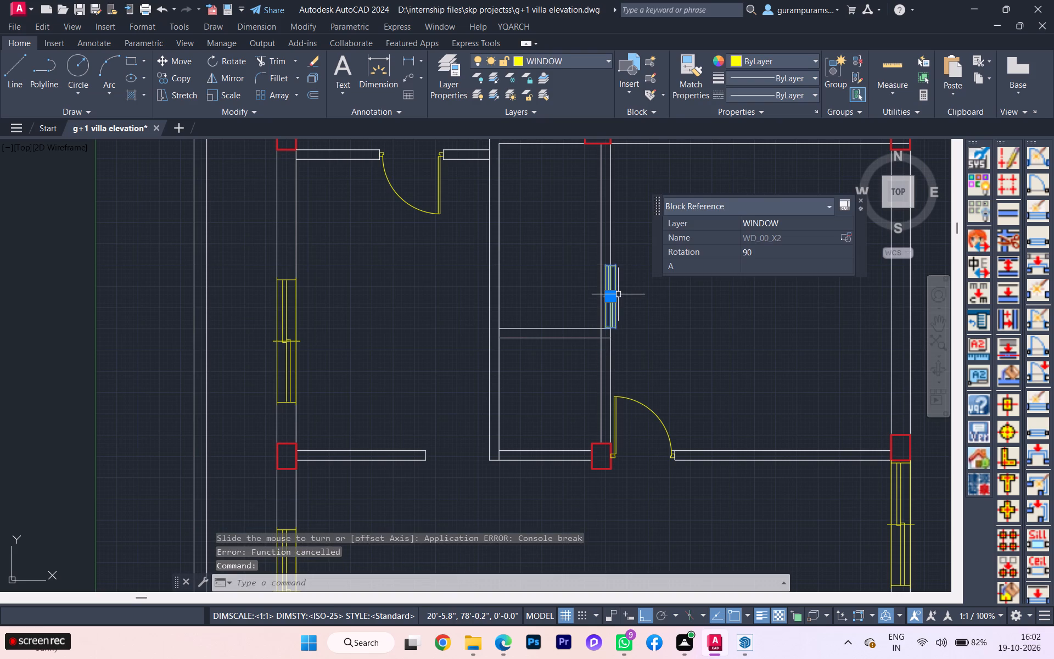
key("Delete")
Insert a 2'6" two-point door in the toilet's bedroom-side wall, starting at the powder room partition and swinging into the toilet.
key("a")
key("d")
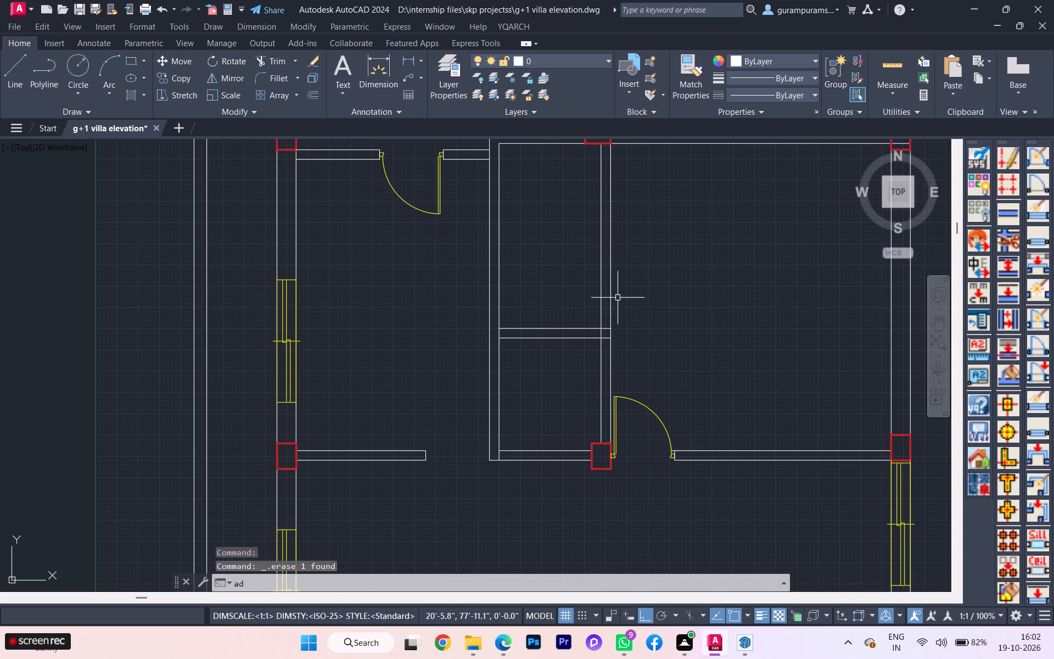
key("2")
key("Return")
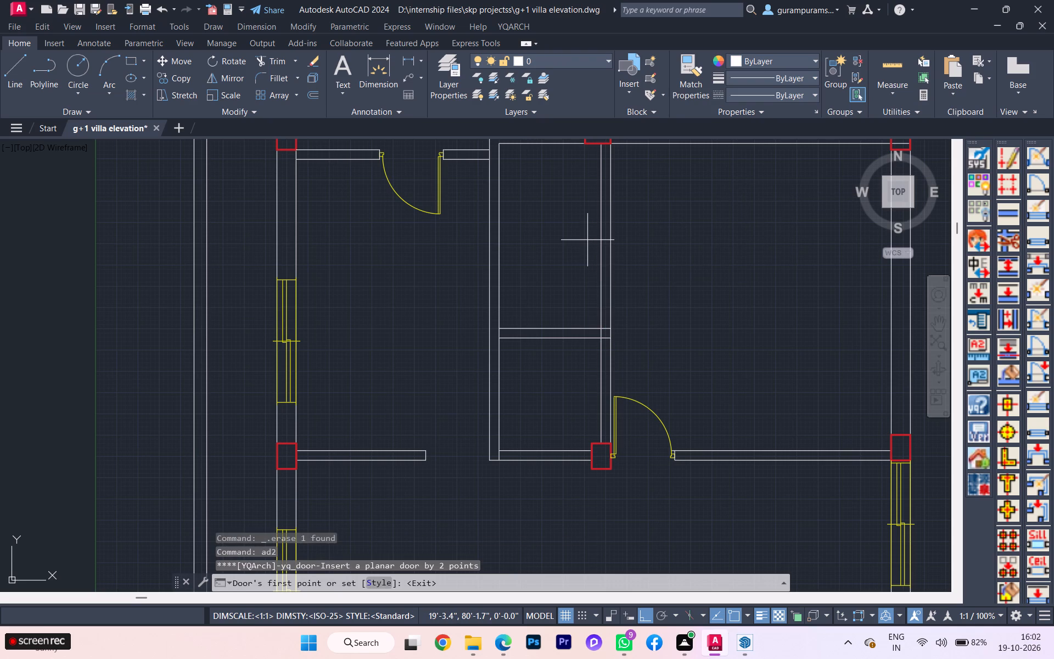
scroll(607, 322, "up", 1)
left_click(612, 332)
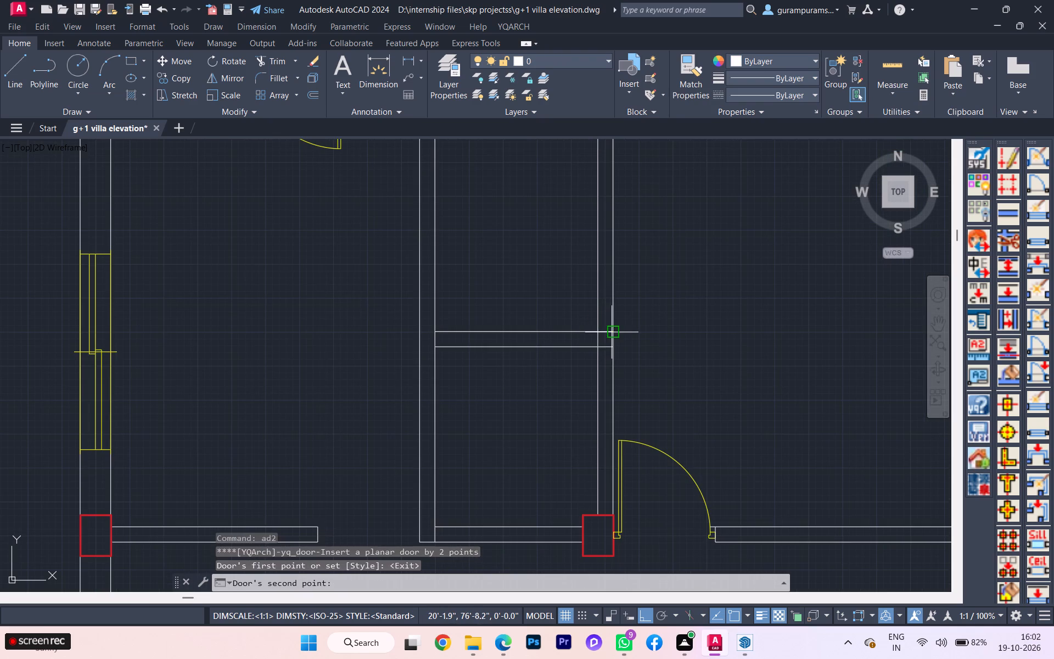
type("2'6")
key("Return")
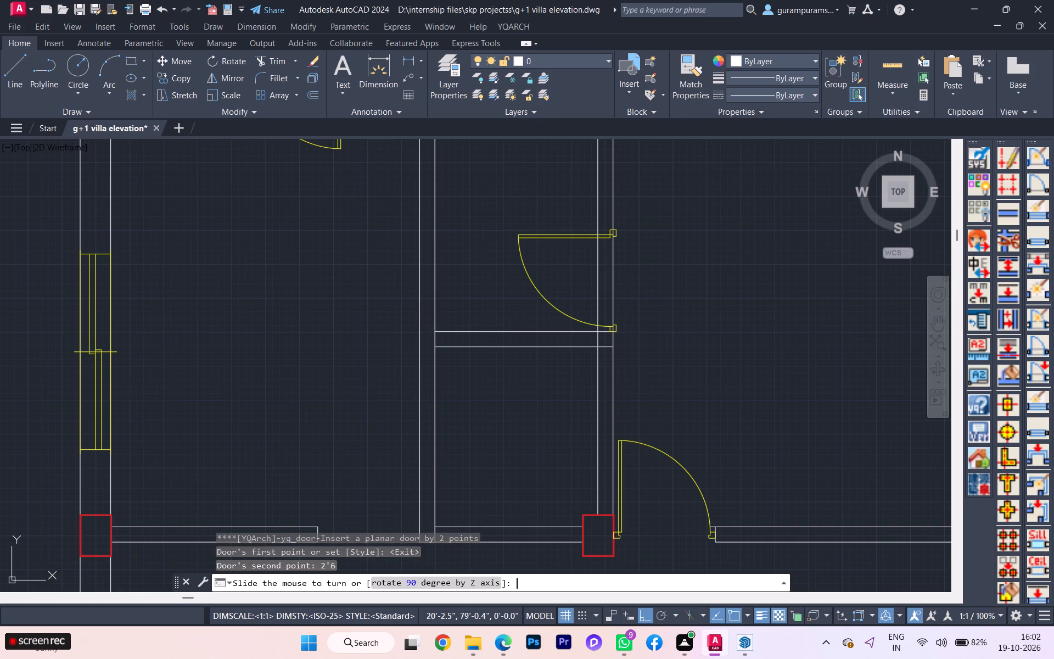
left_click(675, 328)
scroll(642, 278, "down", 1)
scroll(632, 225, "up", 3)
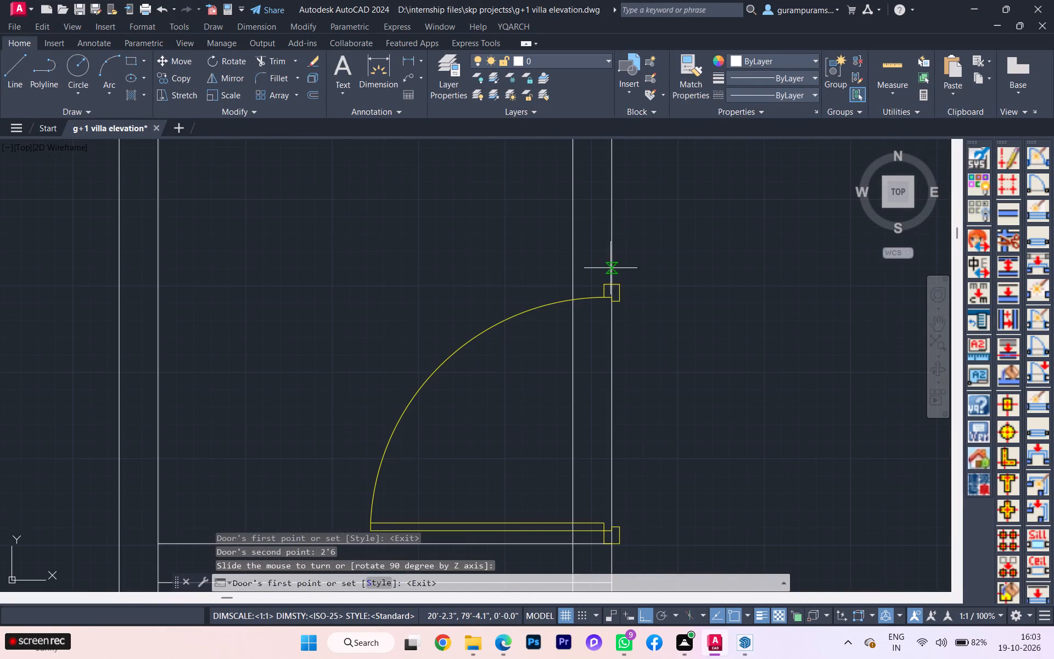
key("l")
key("Escape")
Draw a jamb line across the wall thickness at the upper end of the toilet door.
key("l")
key("Return")
scroll(602, 291, "up", 2)
scroll(602, 288, "down", 1)
scroll(602, 288, "up", 3)
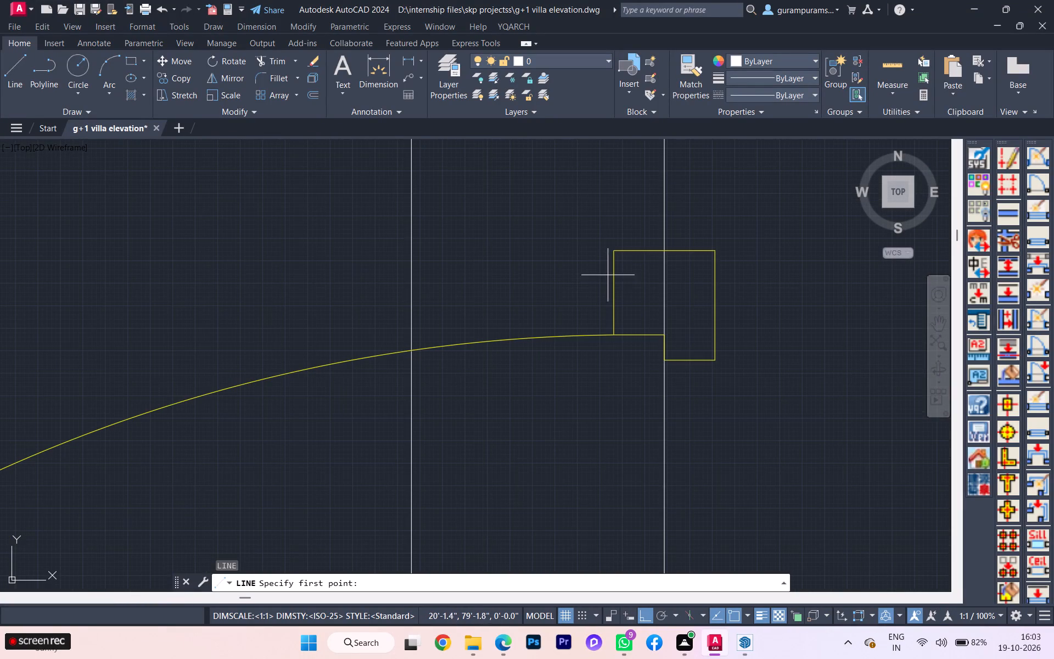
left_click(663, 249)
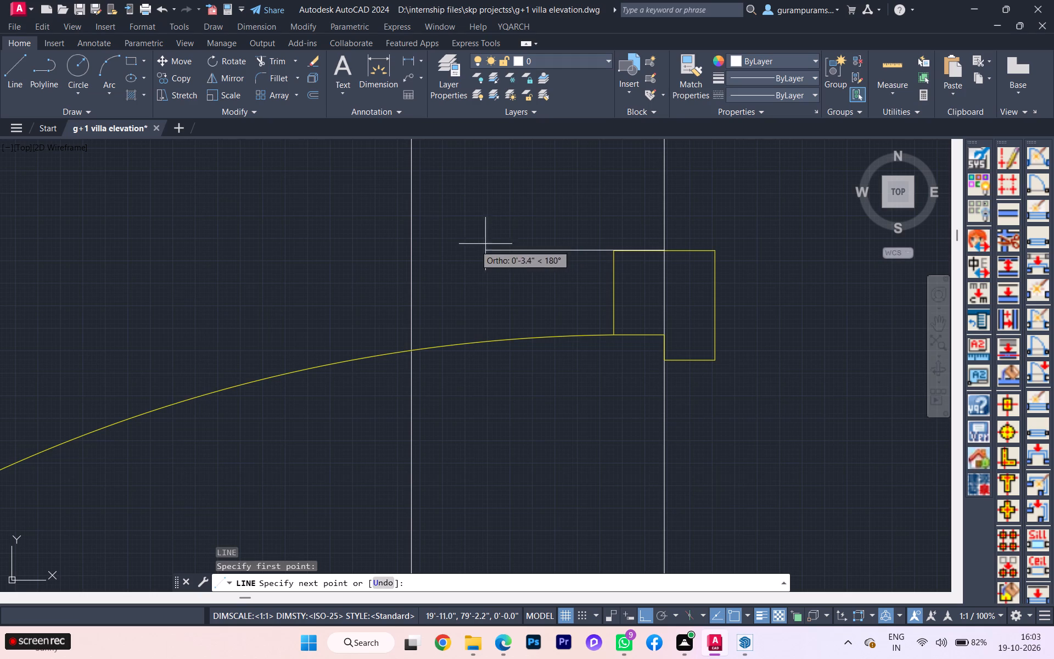
left_click(409, 250)
scroll(418, 232, "down", 1)
scroll(418, 232, "up", 2)
scroll(418, 232, "down", 3)
key("space")
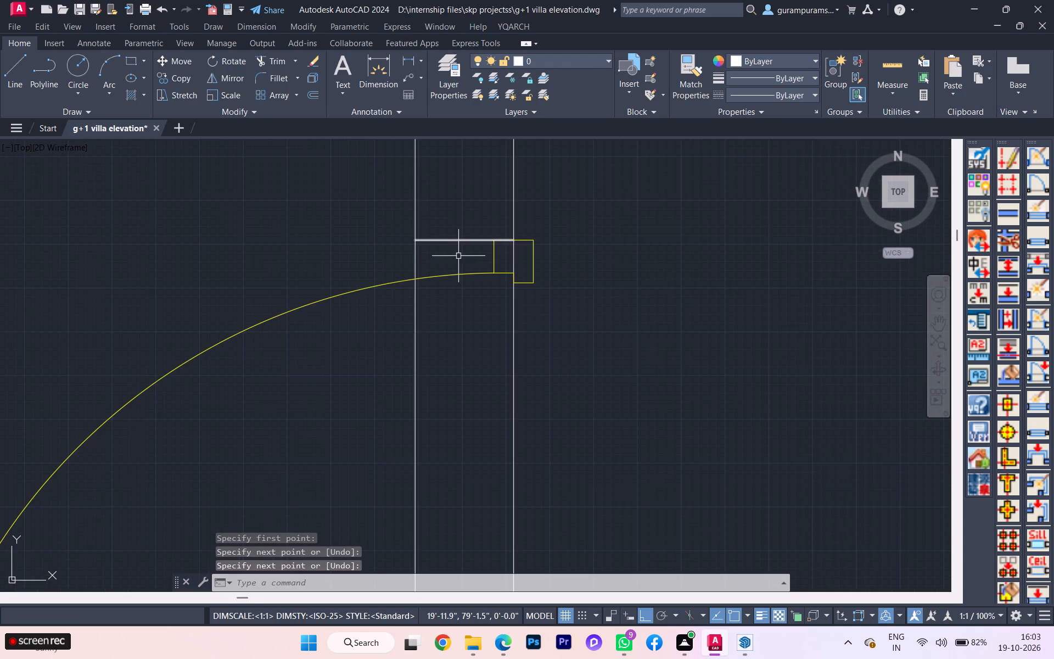
Move the toilet door from the wall's bedroom-side face to the midpoint of the jamb line, centring it in the wall.
left_click(455, 273)
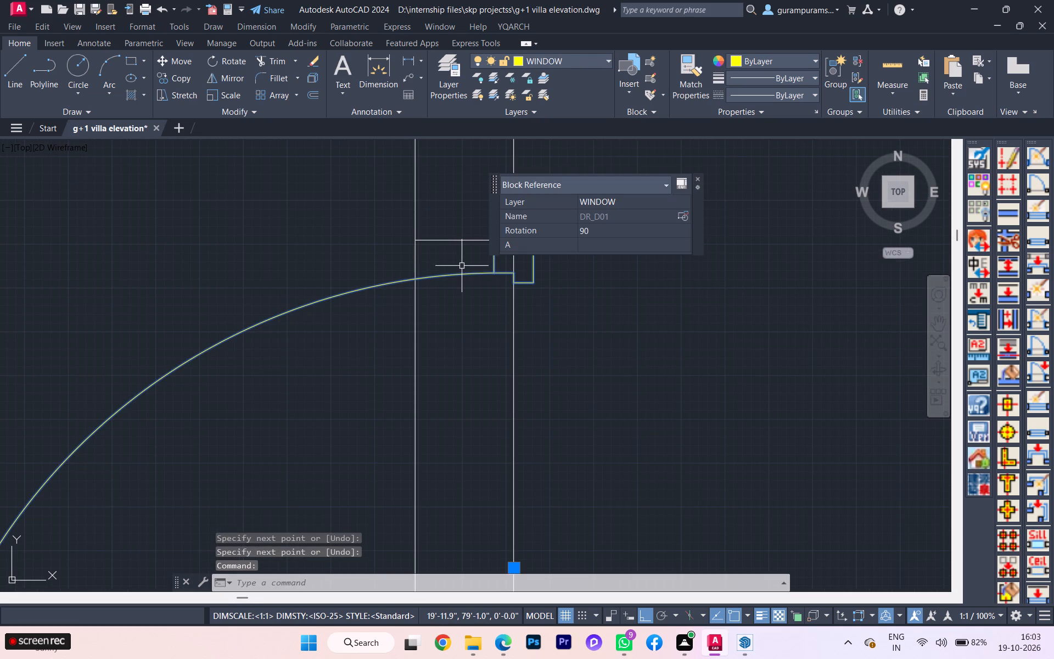
key("m")
key("Return")
scroll(507, 247, "up", 2)
scroll(513, 243, "down", 1)
left_click(518, 235)
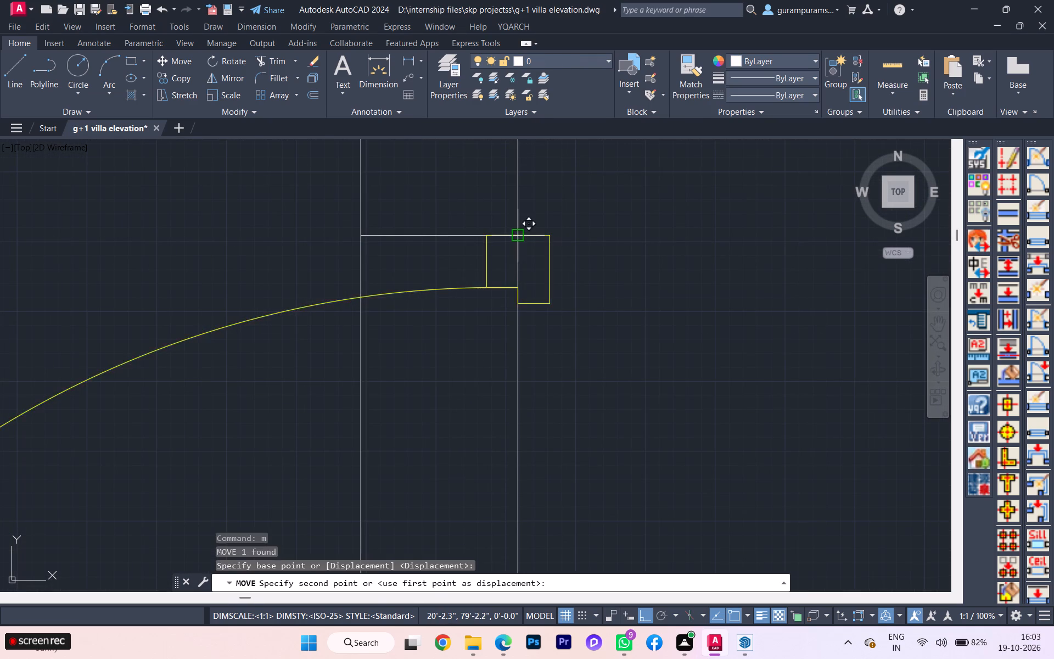
left_click(439, 232)
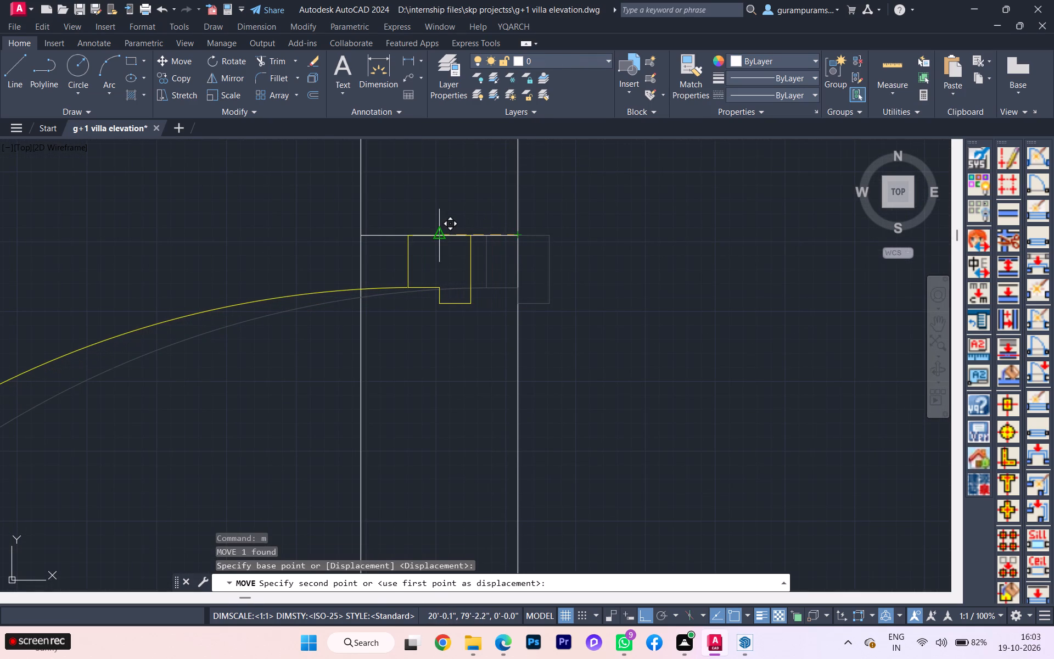
scroll(511, 226, "down", 2)
scroll(513, 228, "up", 3)
scroll(515, 229, "down", 4)
key("Escape")
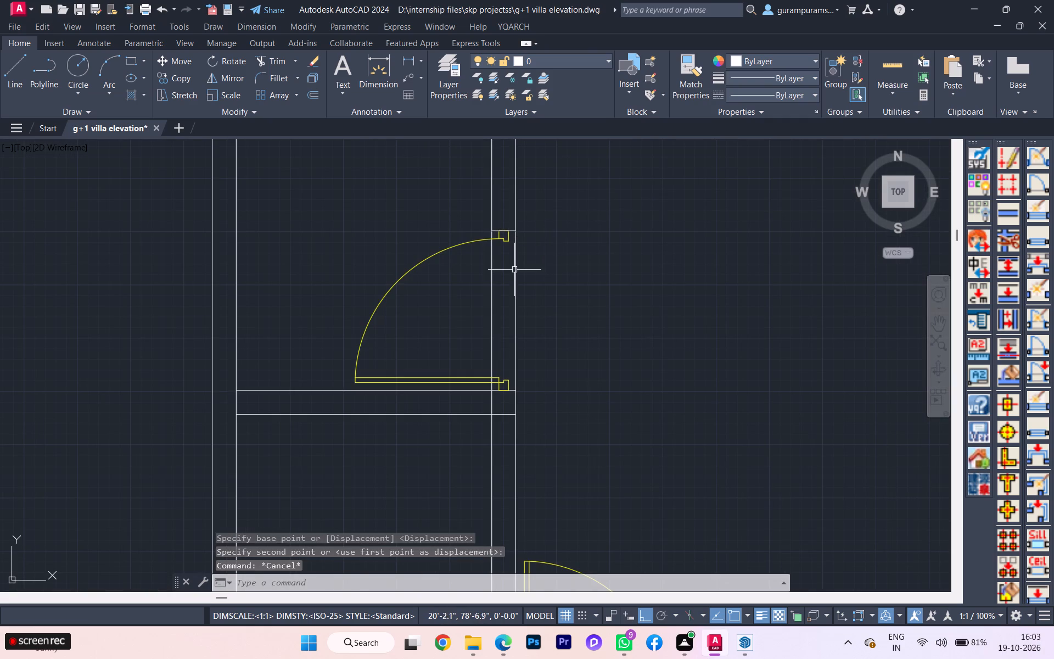
Trim both wall lines across the toilet door opening, including the leftover pieces behind the door leaf.
type("tr")
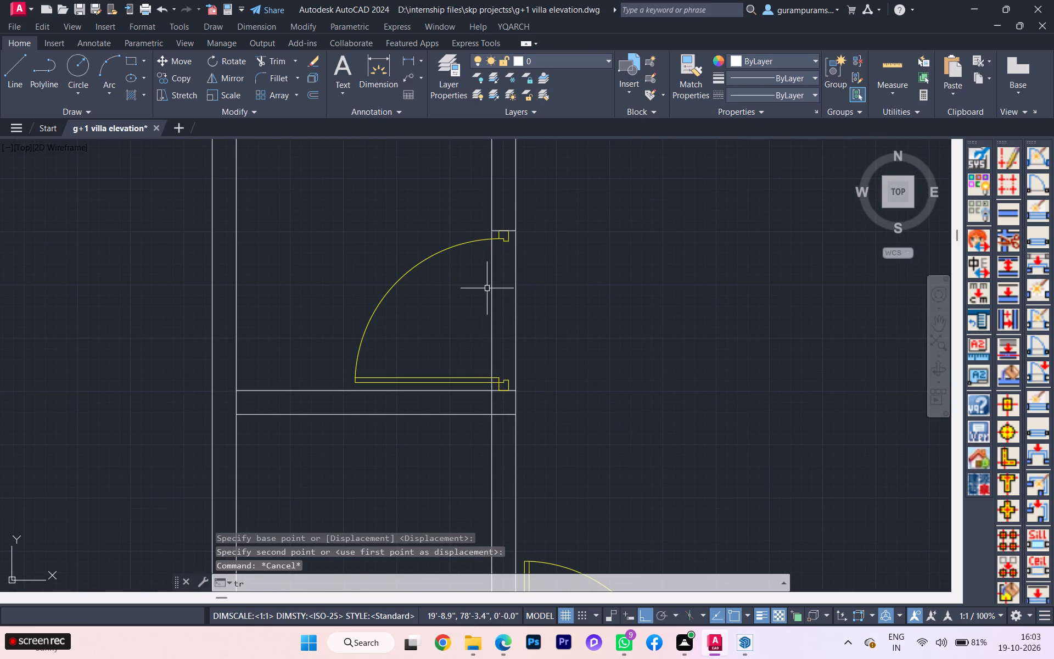
key("Return")
left_click(492, 294)
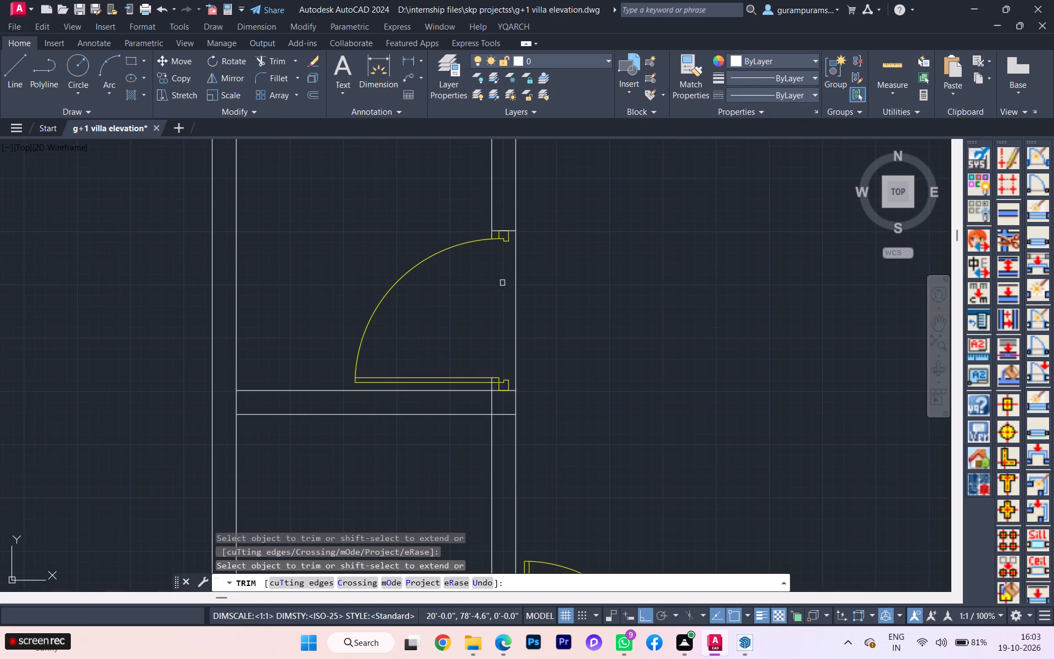
left_click(517, 281)
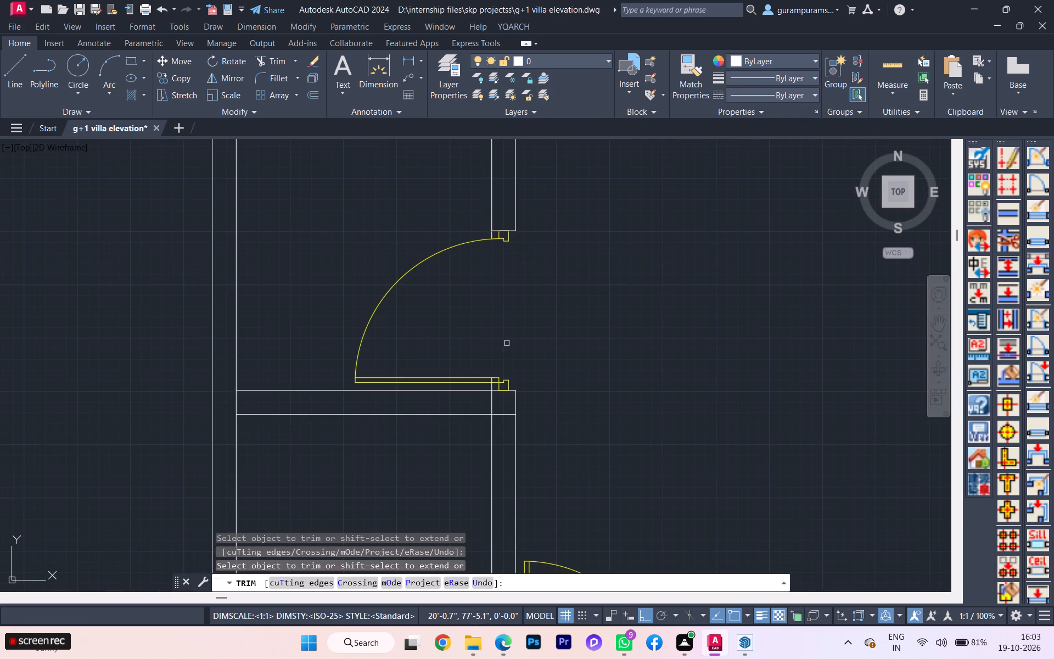
scroll(511, 342, "down", 3)
scroll(509, 350, "up", 7)
scroll(504, 353, "down", 1)
scroll(504, 353, "up", 3)
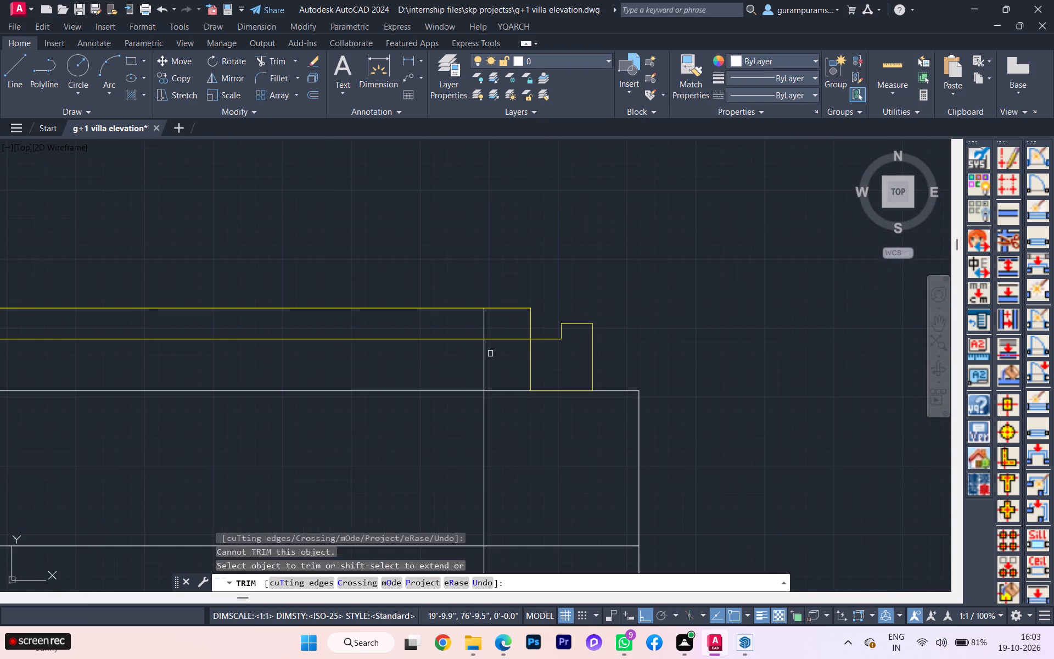
left_click(484, 331)
left_click(485, 351)
Trim the inner wall line where it crosses the partition between the toilet and the powder room.
scroll(518, 348, "down", 1)
scroll(519, 348, "up", 1)
scroll(520, 349, "down", 3)
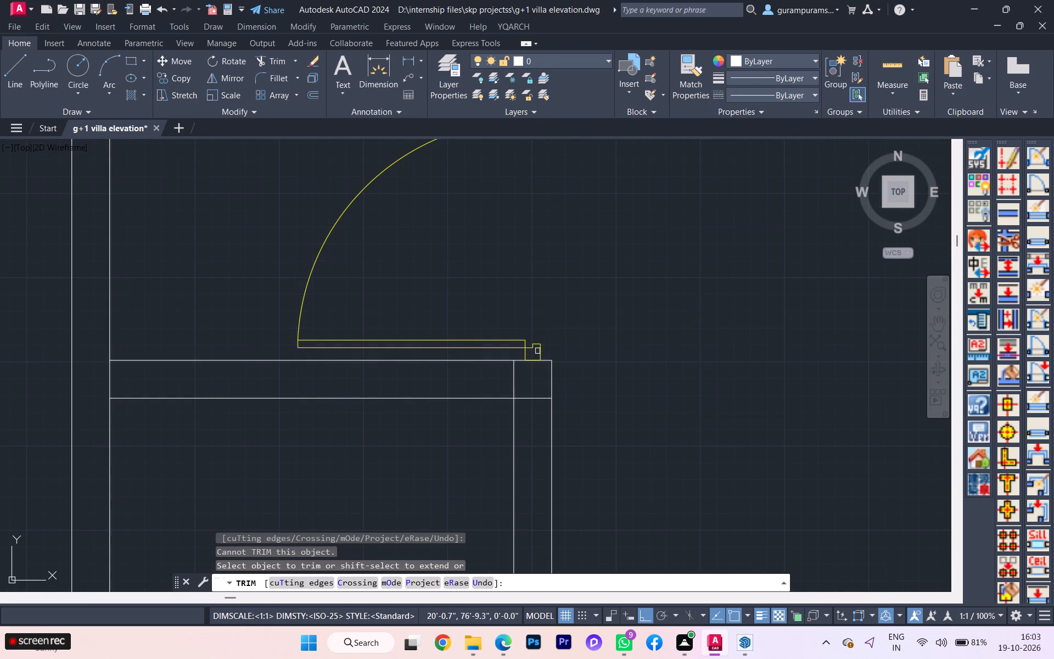
scroll(537, 367, "down", 2)
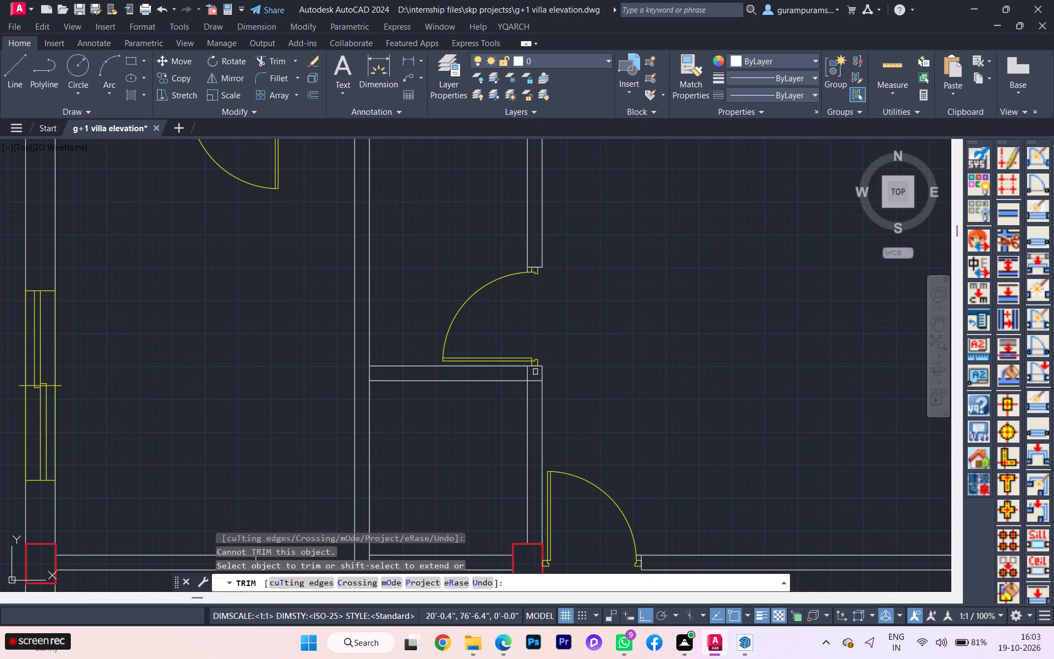
left_click(526, 372)
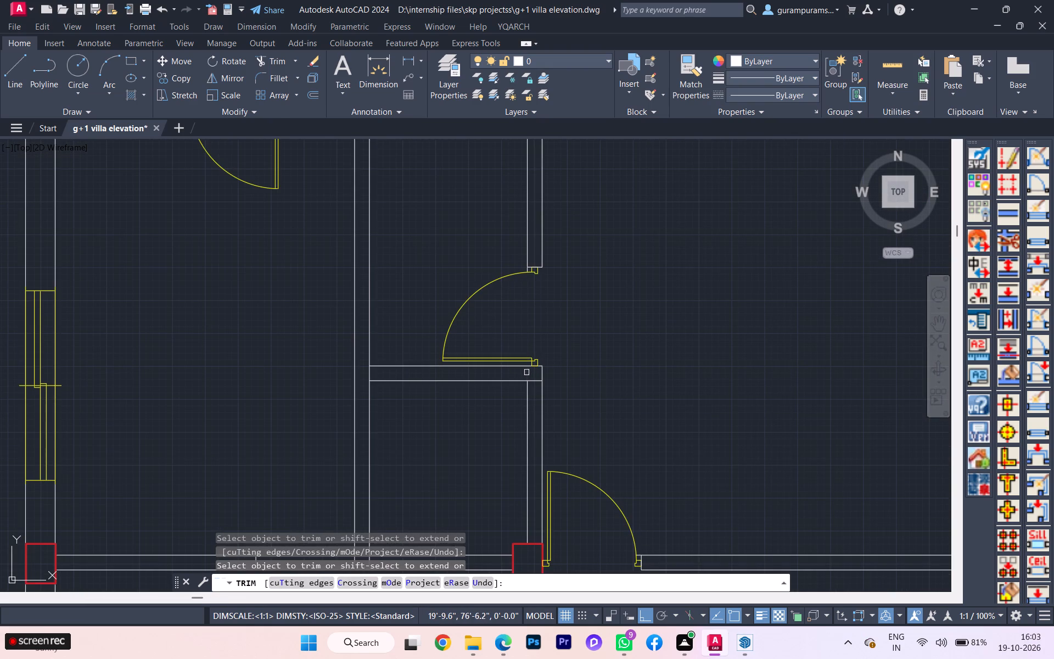
Trim the partition line's leftover piece crossing the toilet wall and the wall-line stub below the toilet door's upper jamb.
left_click(536, 382)
scroll(534, 265, "up", 2)
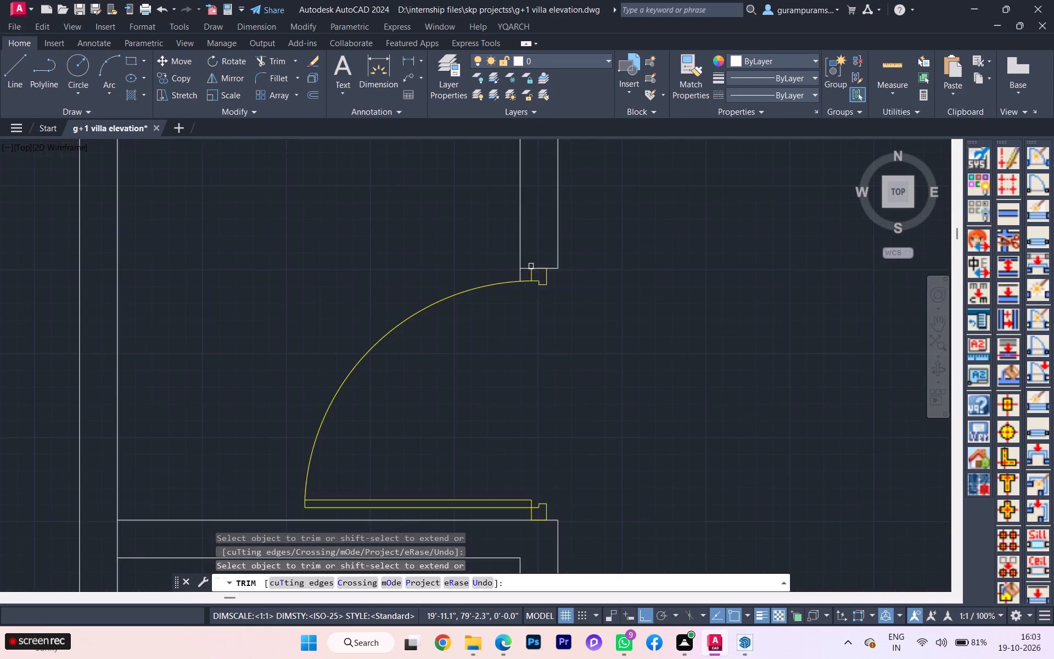
scroll(527, 275, "up", 5)
left_click(506, 278)
left_click(495, 280)
scroll(529, 290, "down", 5)
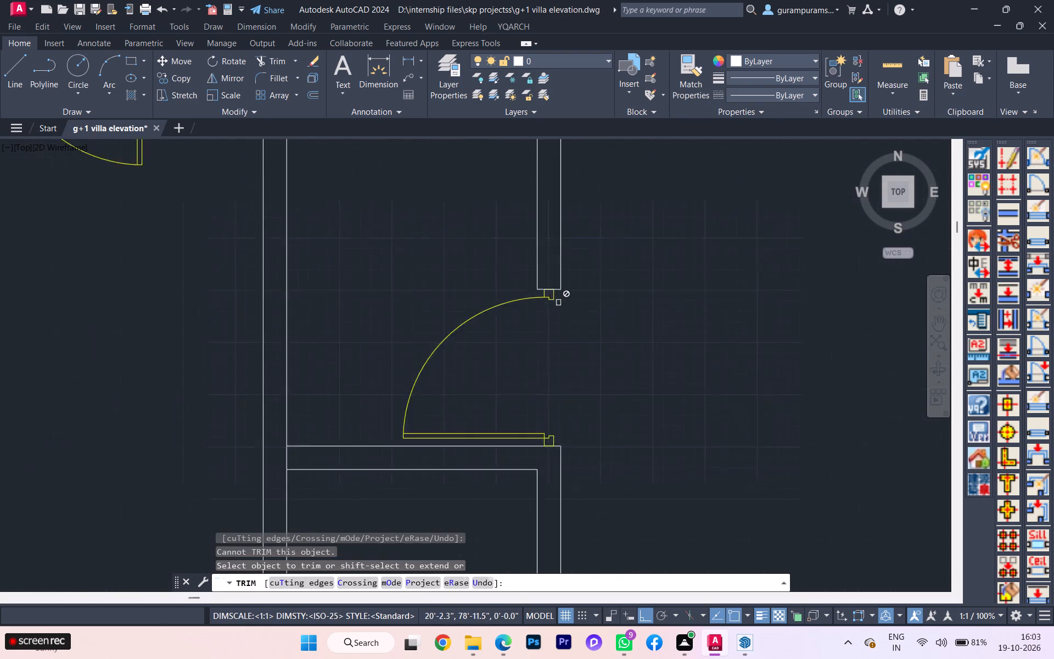
scroll(563, 308, "down", 5)
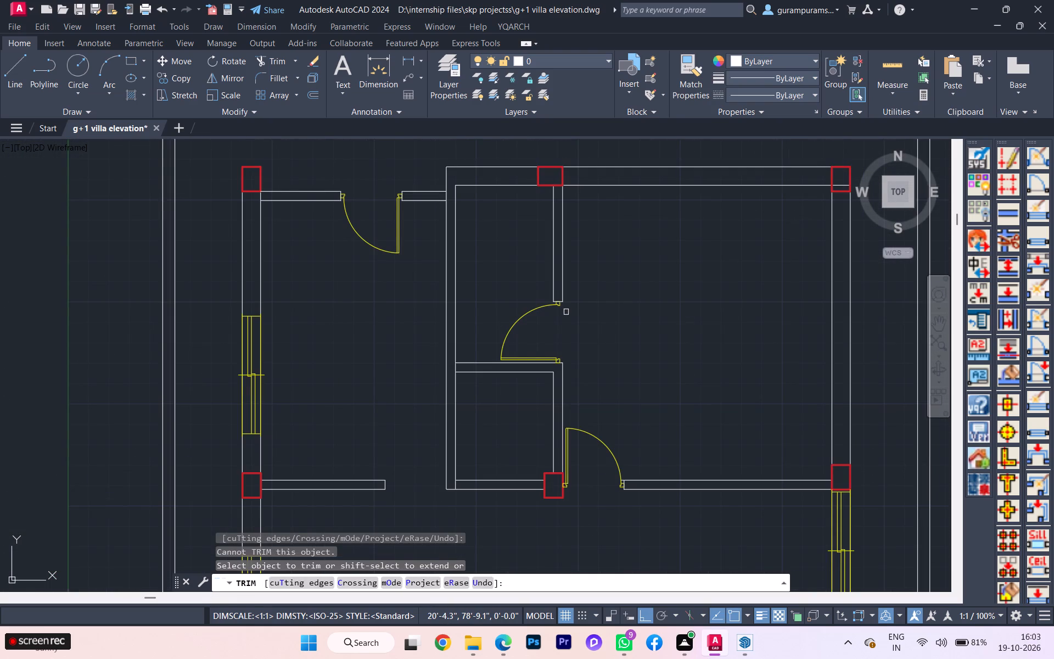
scroll(566, 312, "down", 1)
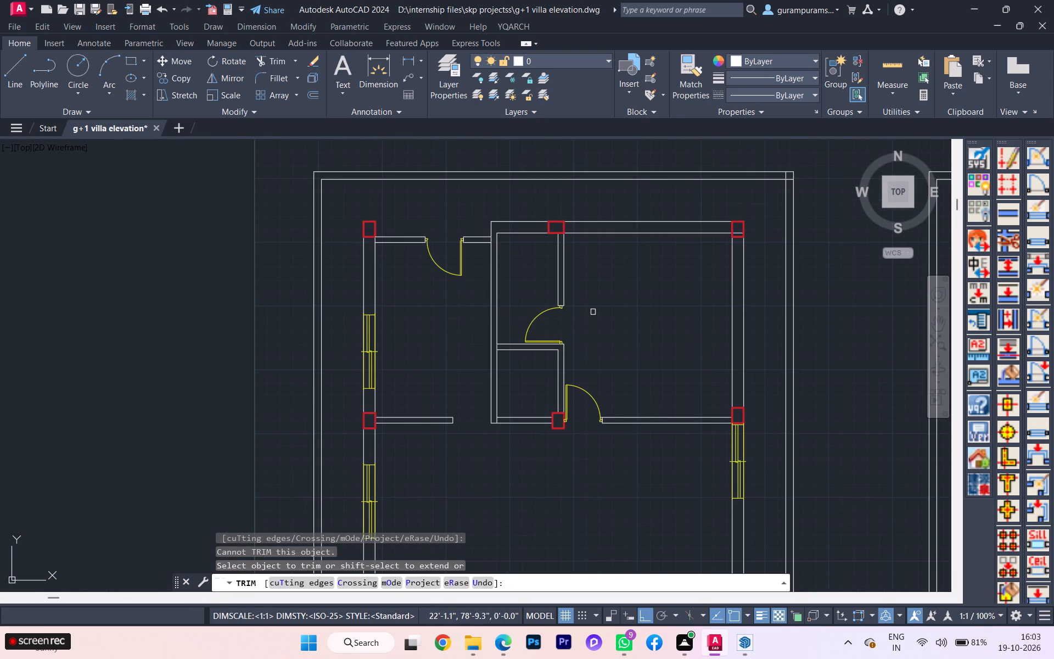
key("Escape")
Compare the drawn ground-floor plan with the workbook's reference plan, checking openings around the kitchen, toilet and bedroom.
scroll(547, 305, "down", 1)
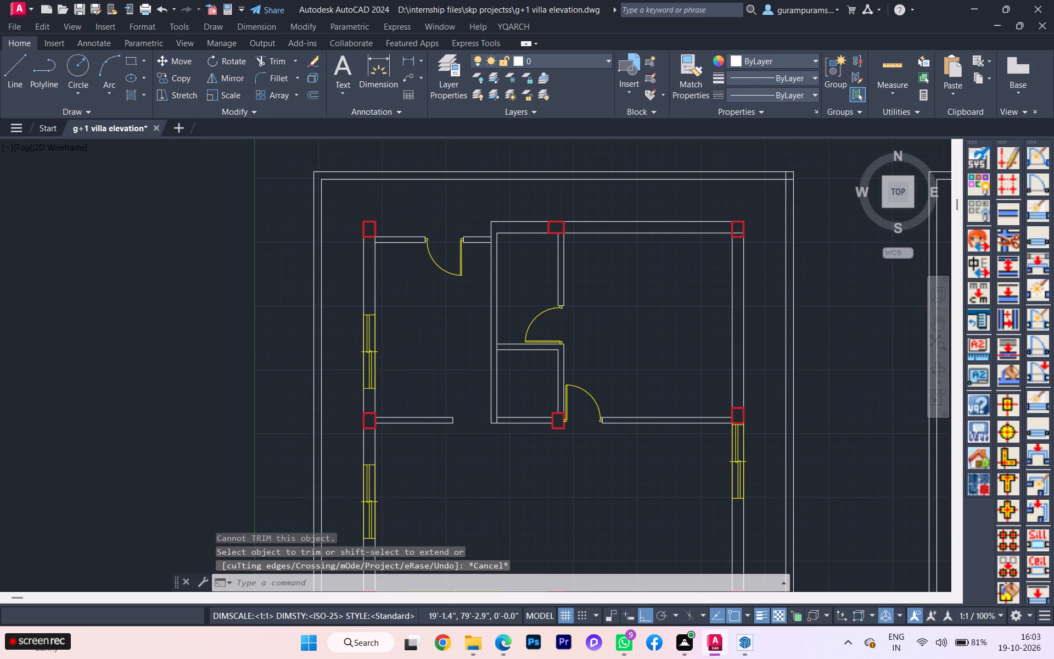
scroll(547, 305, "down", 2)
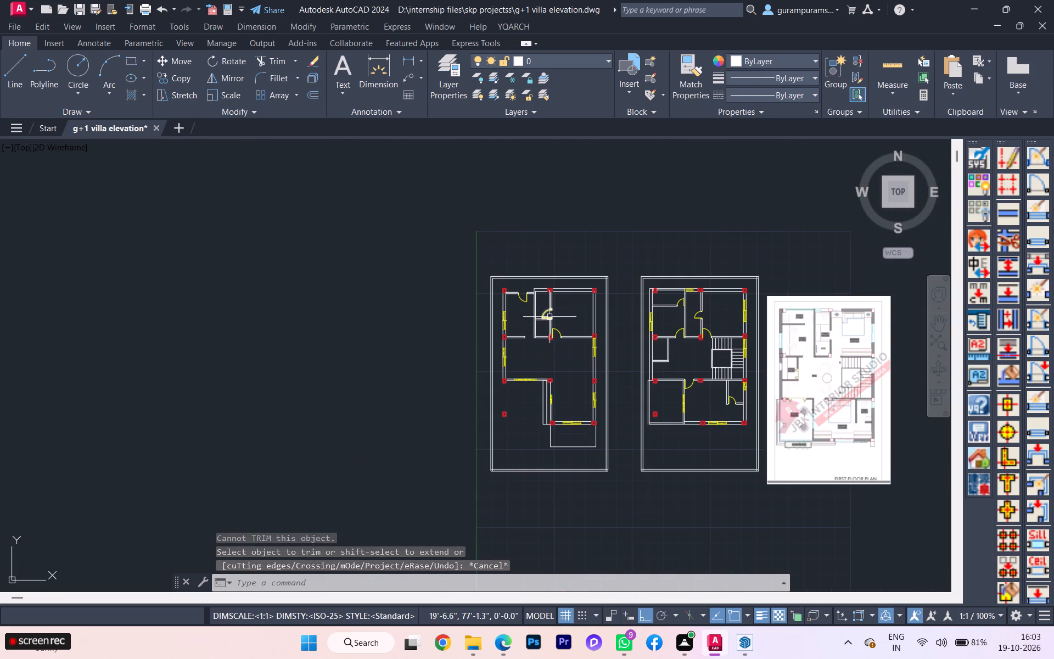
key("alt+Tab")
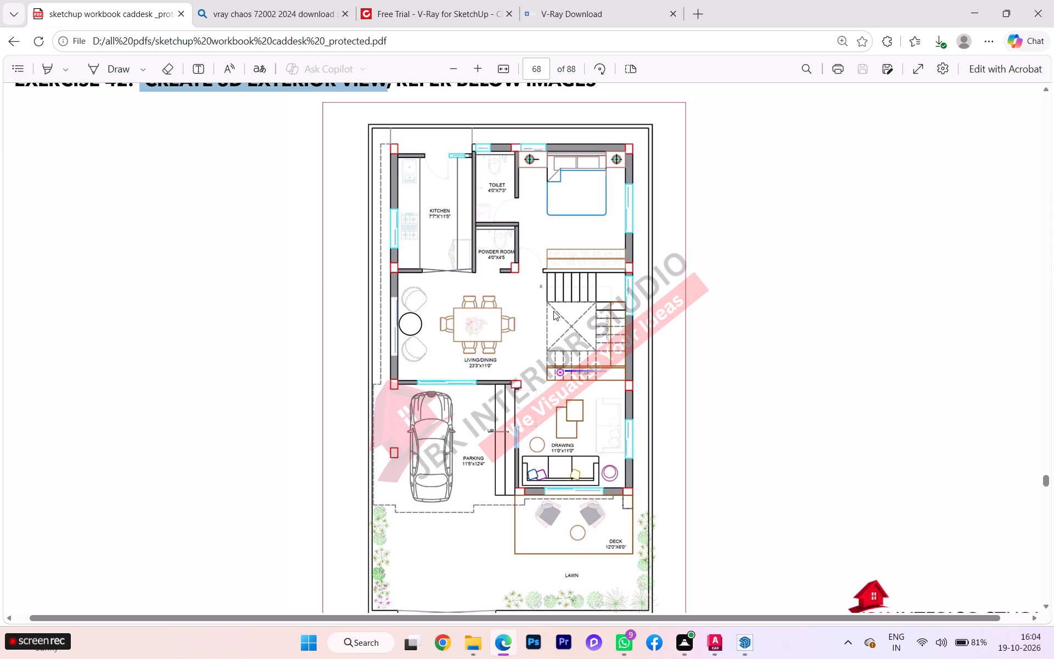
key("alt+Tab")
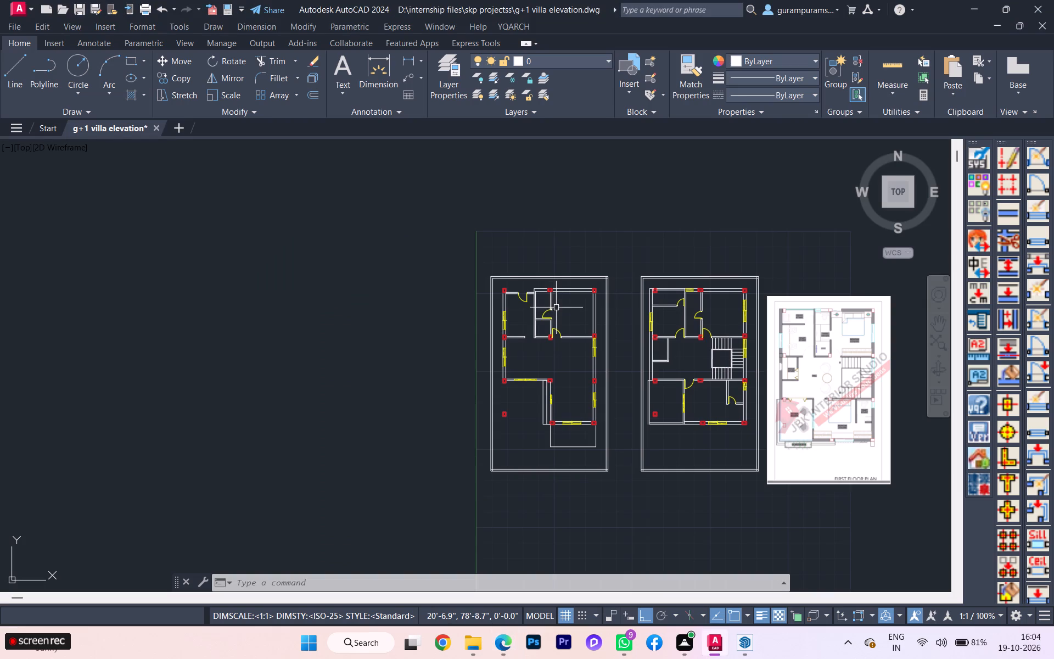
scroll(563, 309, "up", 1)
scroll(563, 309, "down", 1)
scroll(545, 299, "up", 1)
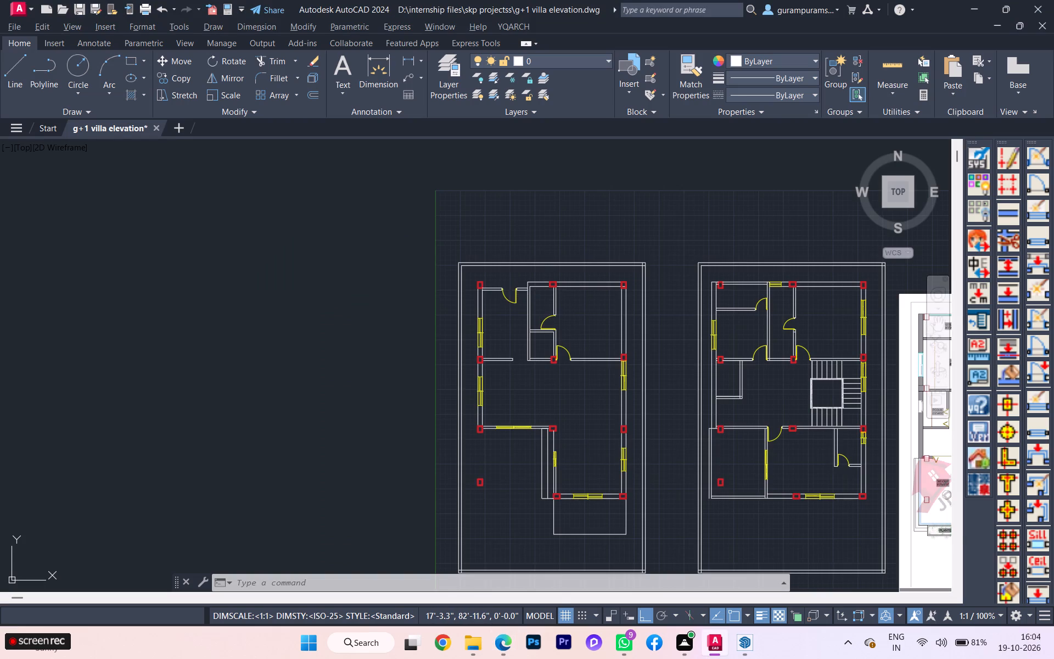
key("alt+Tab")
key("alt+Tab")
scroll(543, 276, "up", 1)
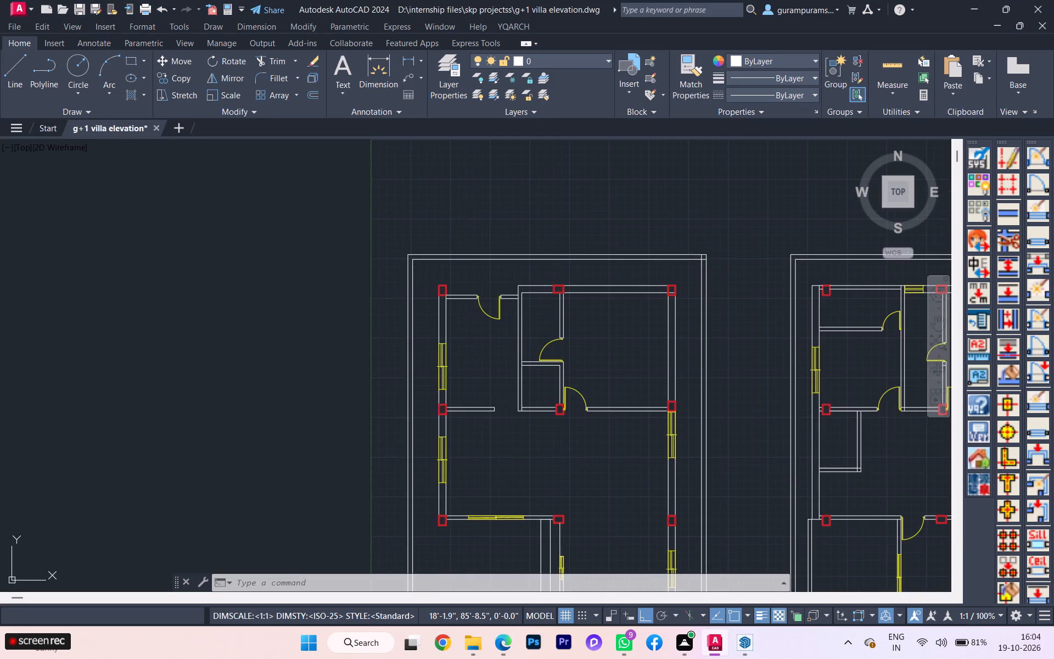
key("alt+Tab")
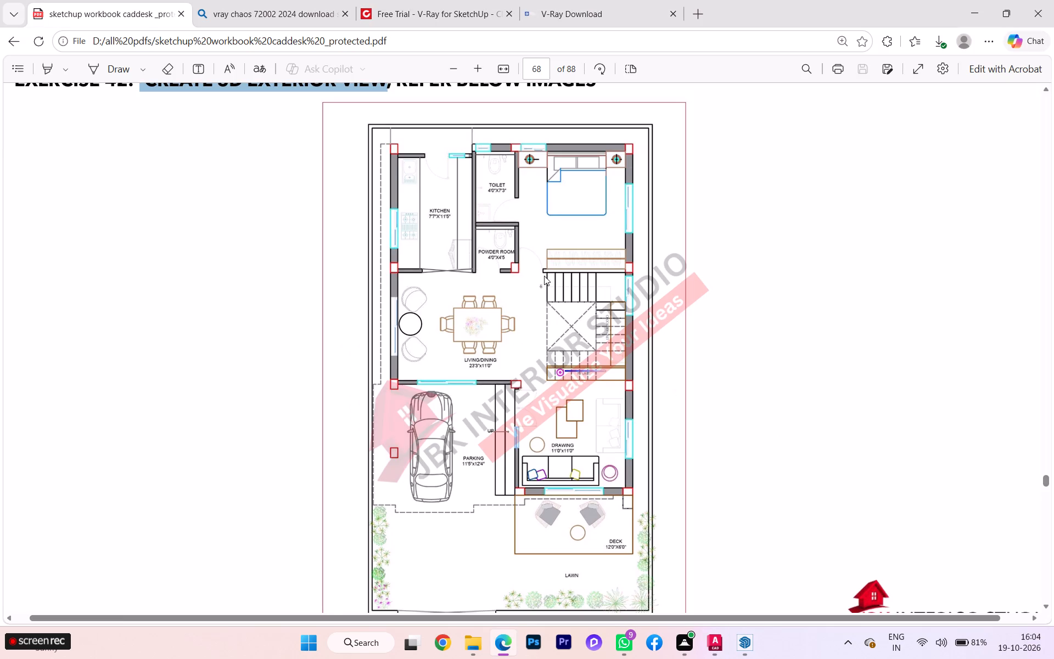
key("alt+Tab")
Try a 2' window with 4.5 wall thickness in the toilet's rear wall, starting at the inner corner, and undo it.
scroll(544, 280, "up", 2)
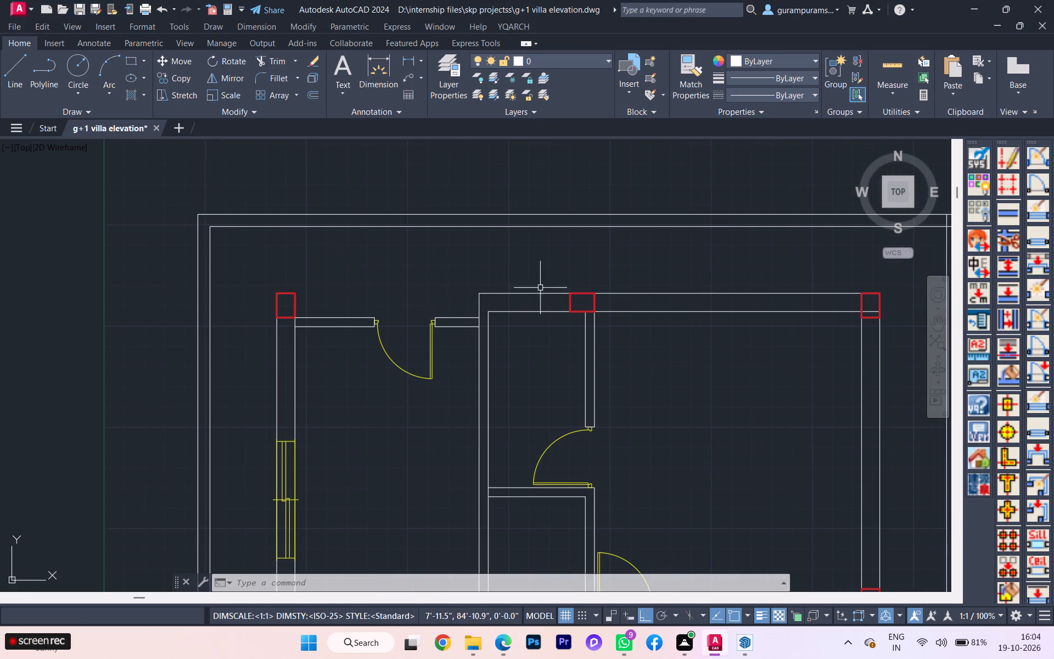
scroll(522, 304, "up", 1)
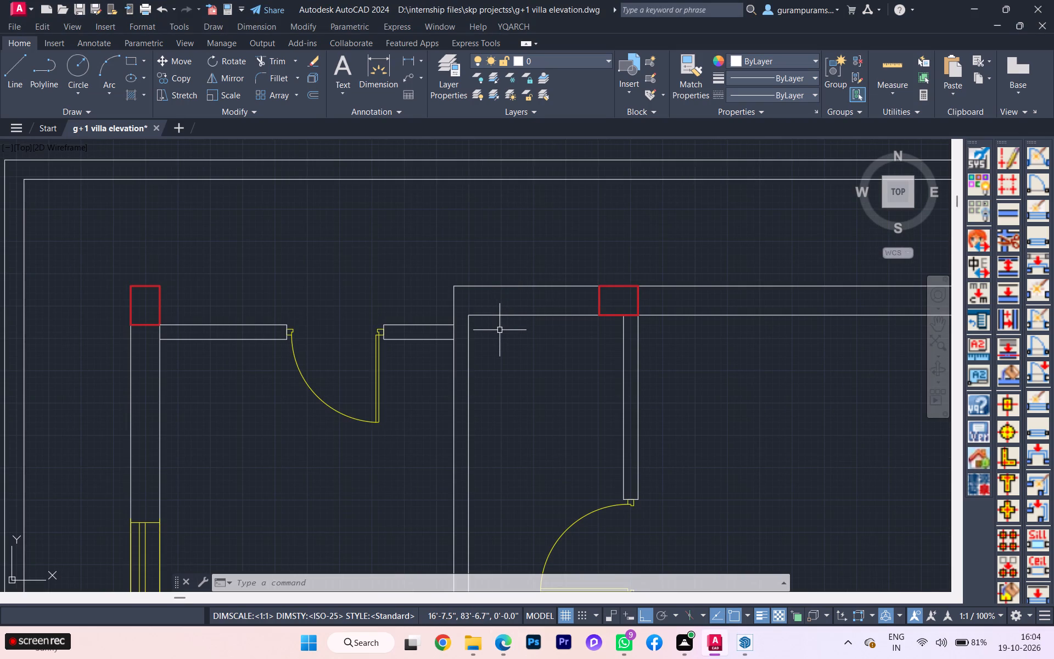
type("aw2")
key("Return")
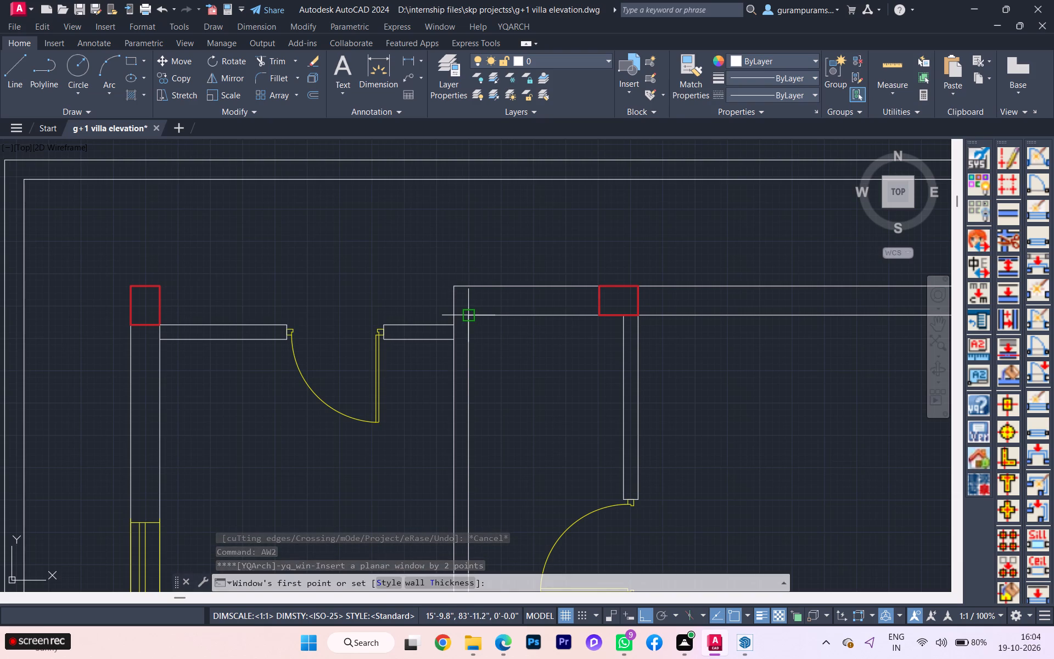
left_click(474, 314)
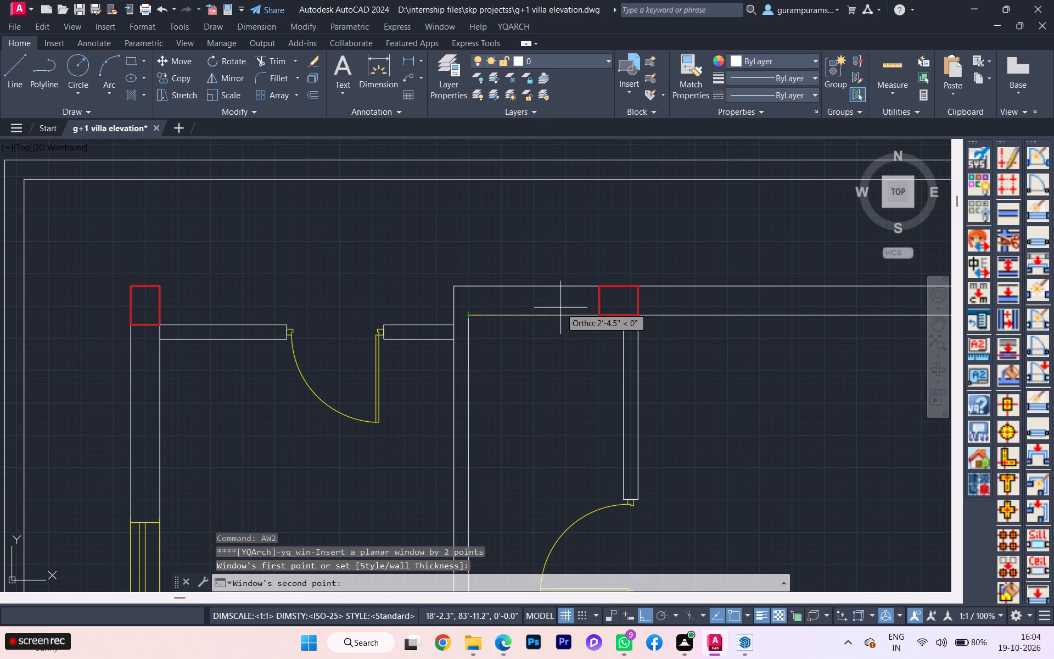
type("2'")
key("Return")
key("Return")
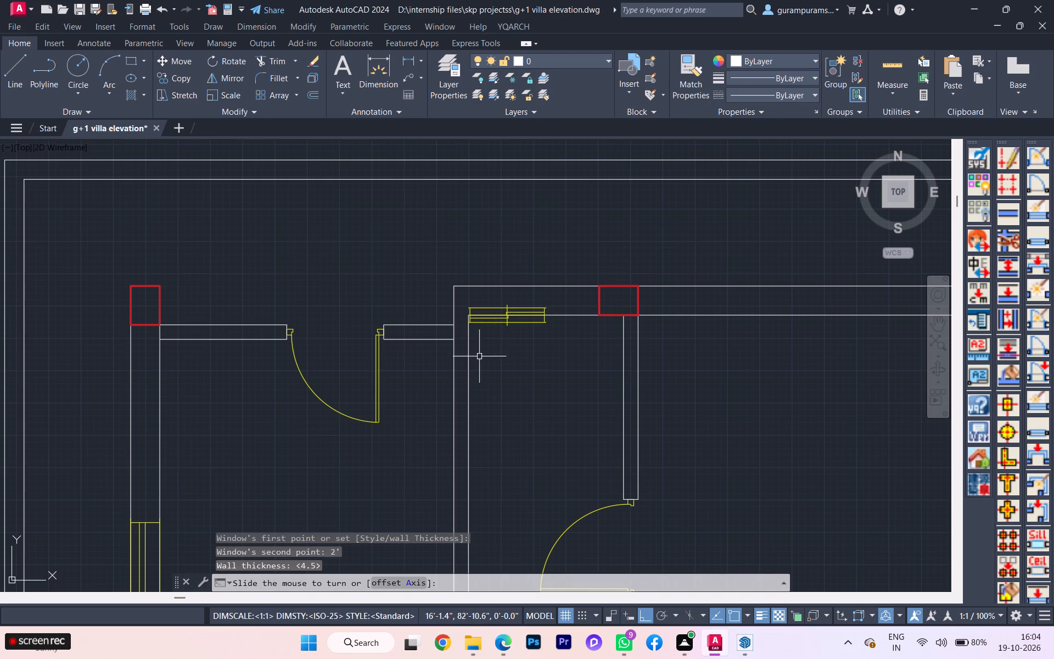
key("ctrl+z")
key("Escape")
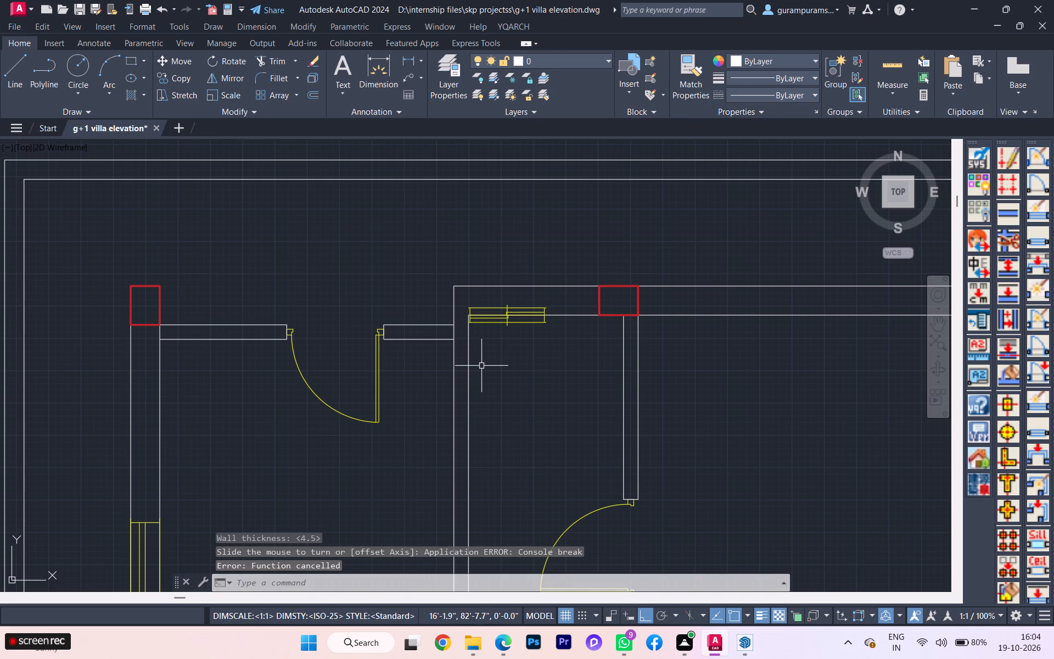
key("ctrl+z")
Insert a YQArch two-point window 2'6 wide with wall thickness 9 along the toilet's rear wall, starting at the inner corner.
type("aw")
key("2")
key("Return")
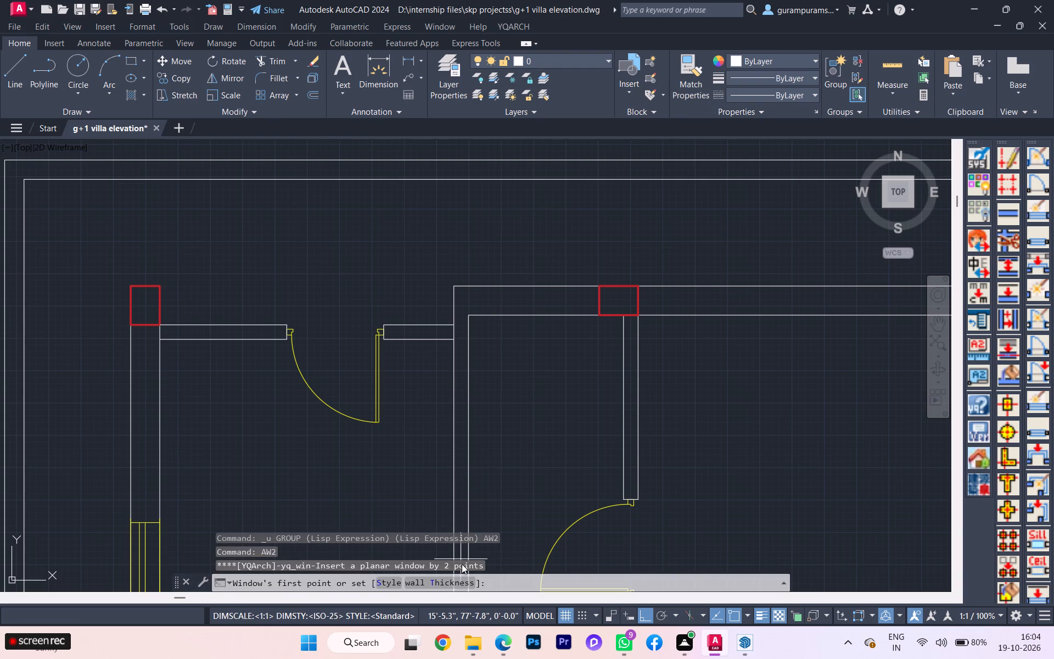
left_click(444, 582)
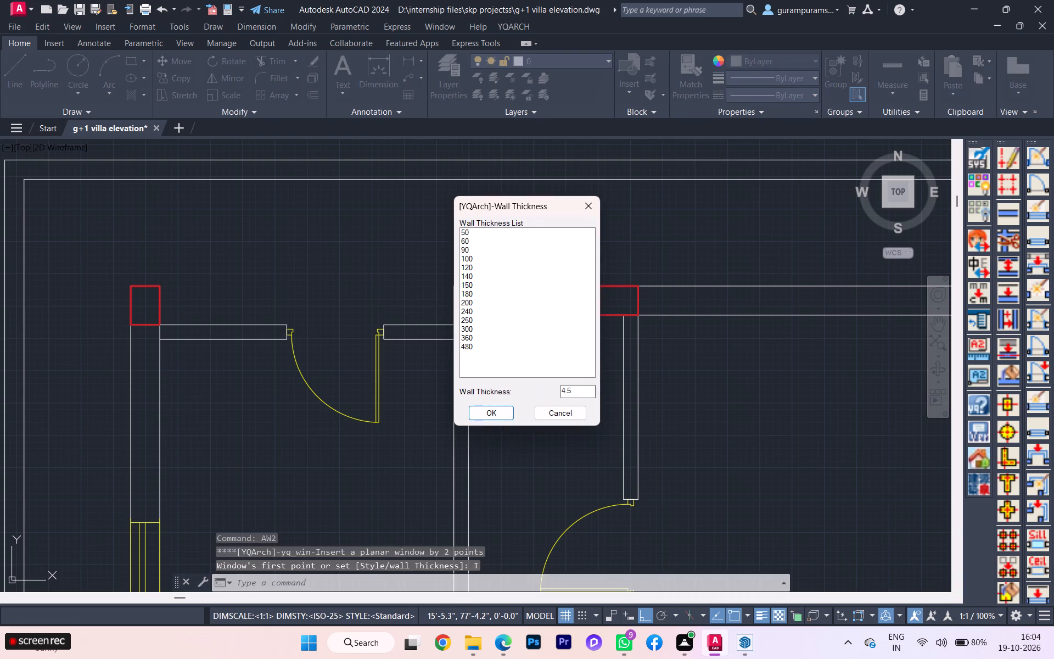
left_click(578, 391)
key("BackSpace")
key("BackSpace")
key("BackSpace")
key("BackSpace")
key("BackSpace")
key("BackSpace")
key("BackSpace")
key("BackSpace")
key("9")
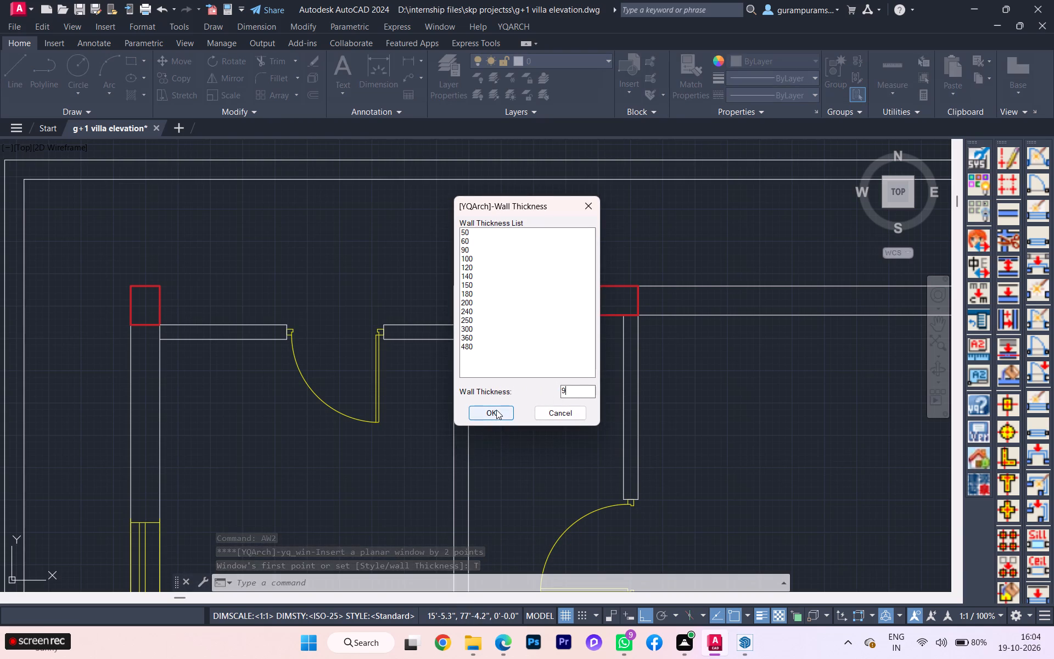
left_click(496, 410)
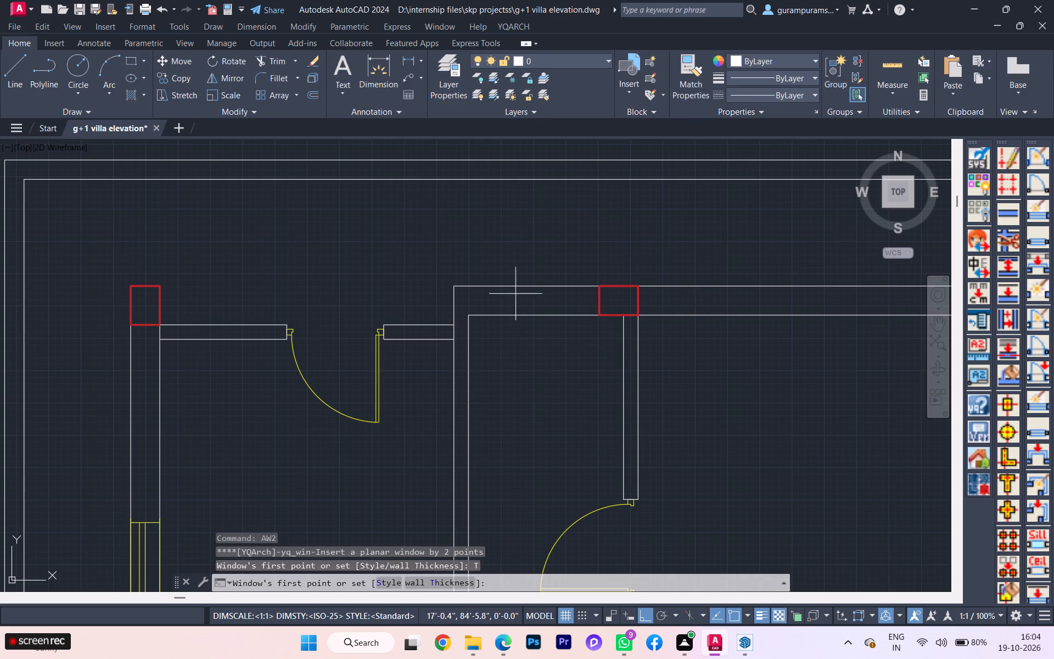
left_click(470, 315)
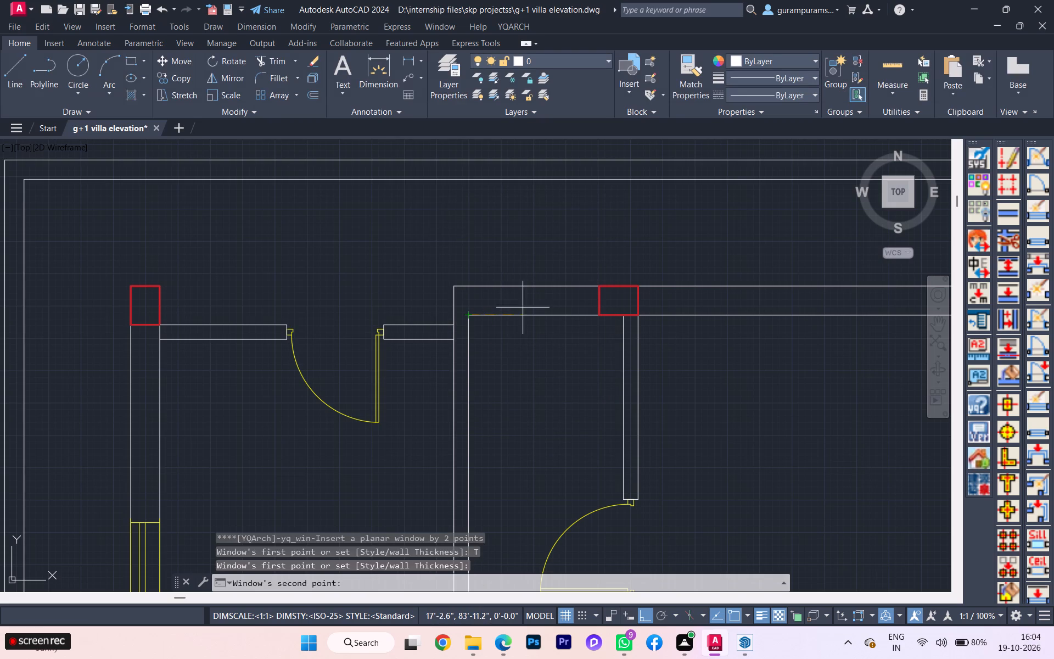
key("2")
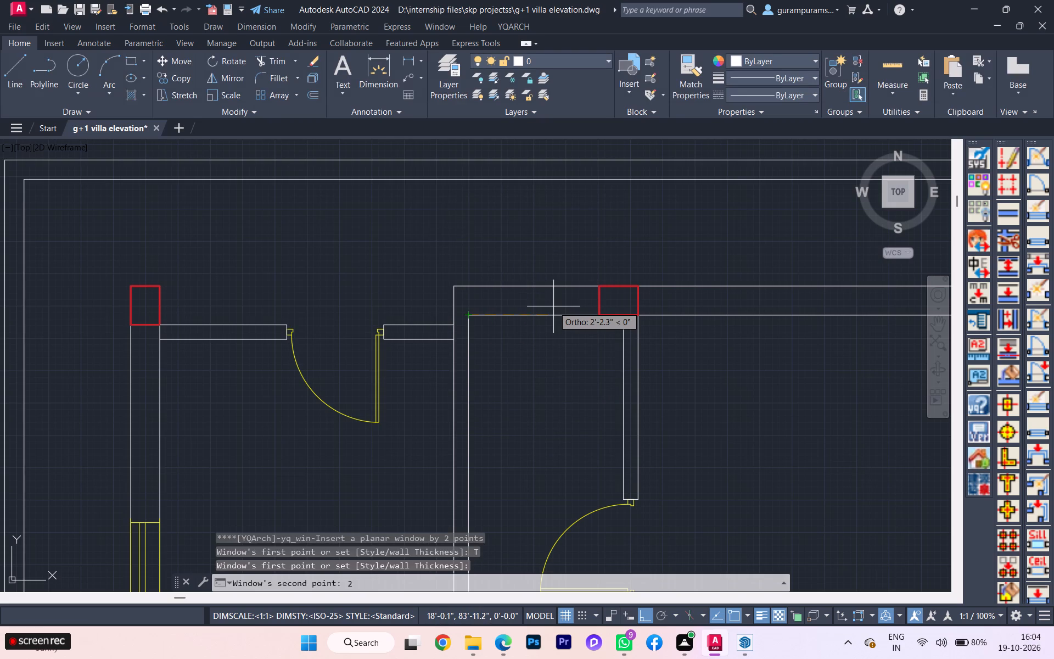
type("'6")
key("Return")
key("Return")
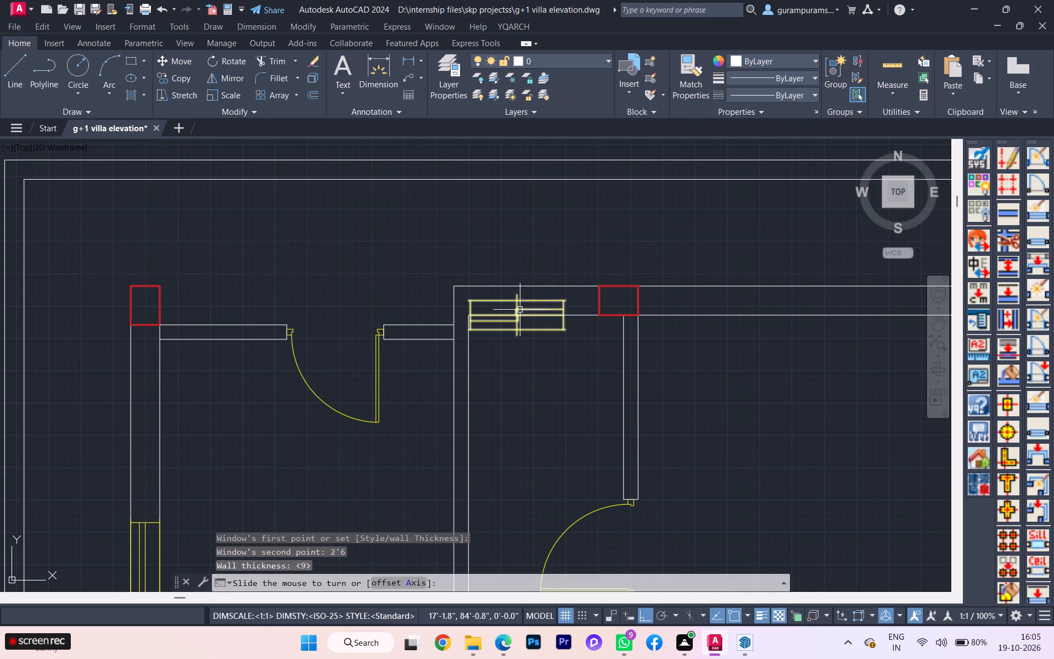
key("Escape")
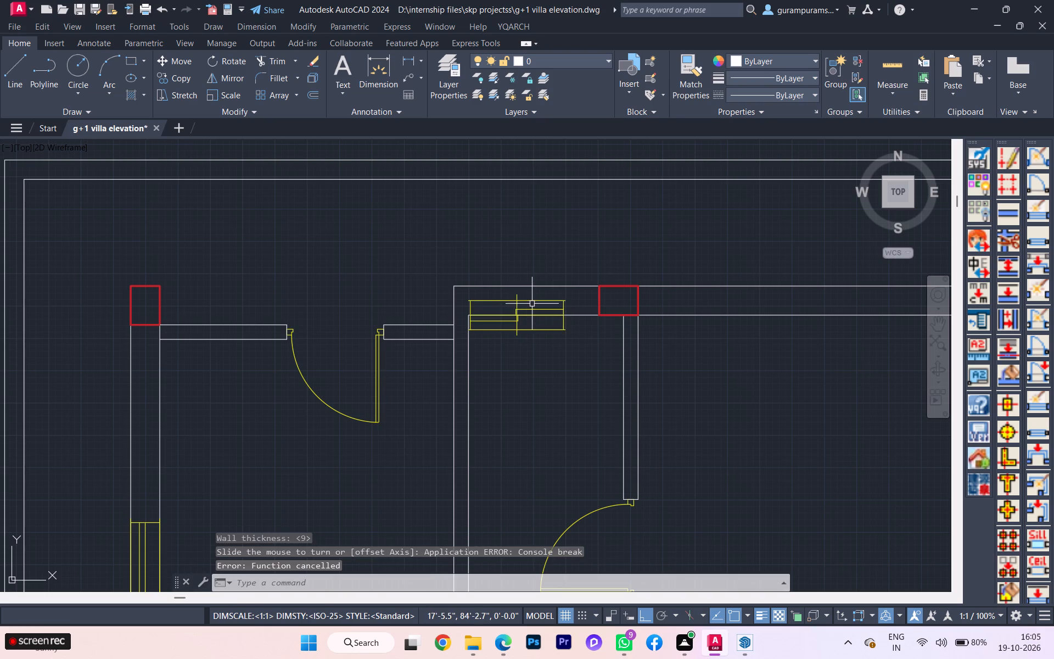
Move the toilet window from its outer edge's centre point onto the outer wall line so it sits within the wall thickness.
left_click(505, 301)
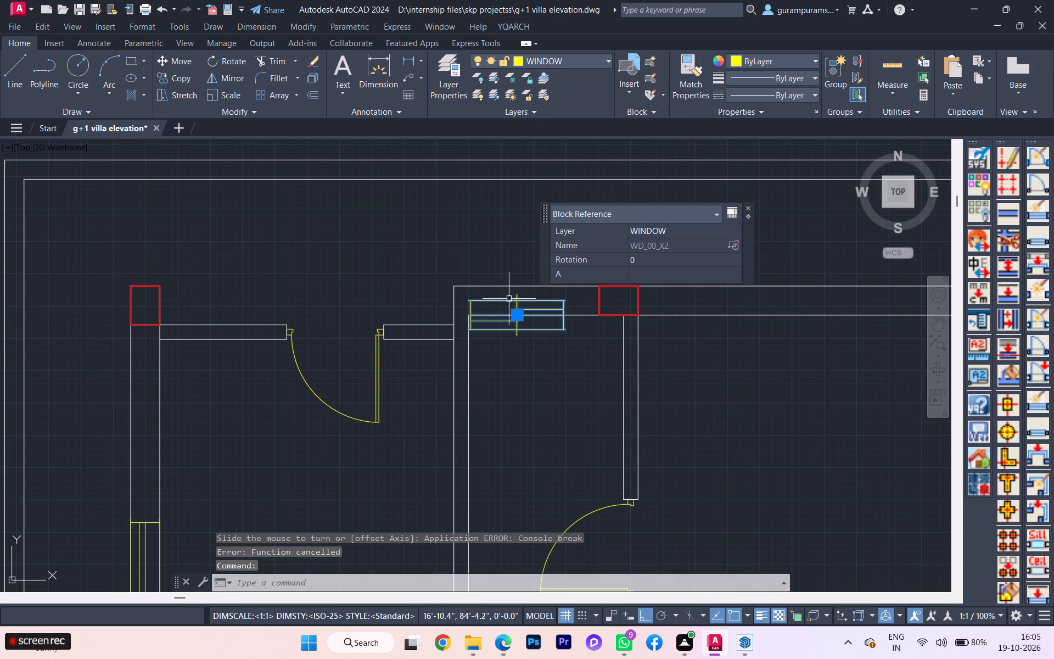
key("m")
key("Return")
scroll(503, 310, "up", 6)
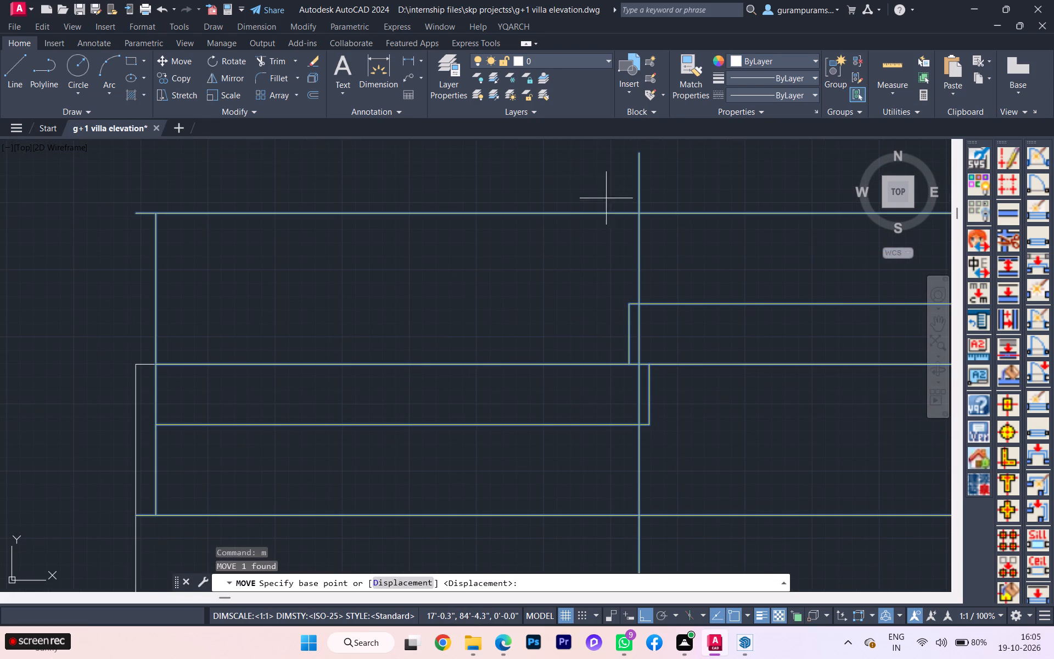
left_click(637, 217)
scroll(637, 217, "down", 2)
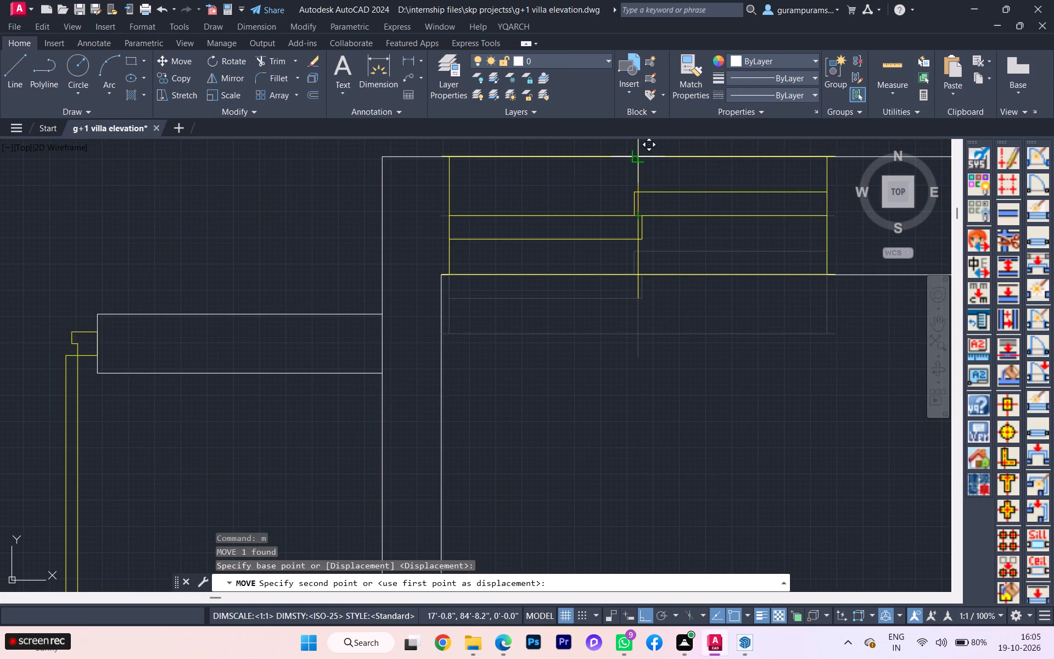
left_click(636, 159)
key("Escape")
Insert a YQArch two-point window 3' wide with wall thickness 9 along the ground-floor bedroom's rear wall, starting just past the toilet-side column.
scroll(411, 256, "down", 3)
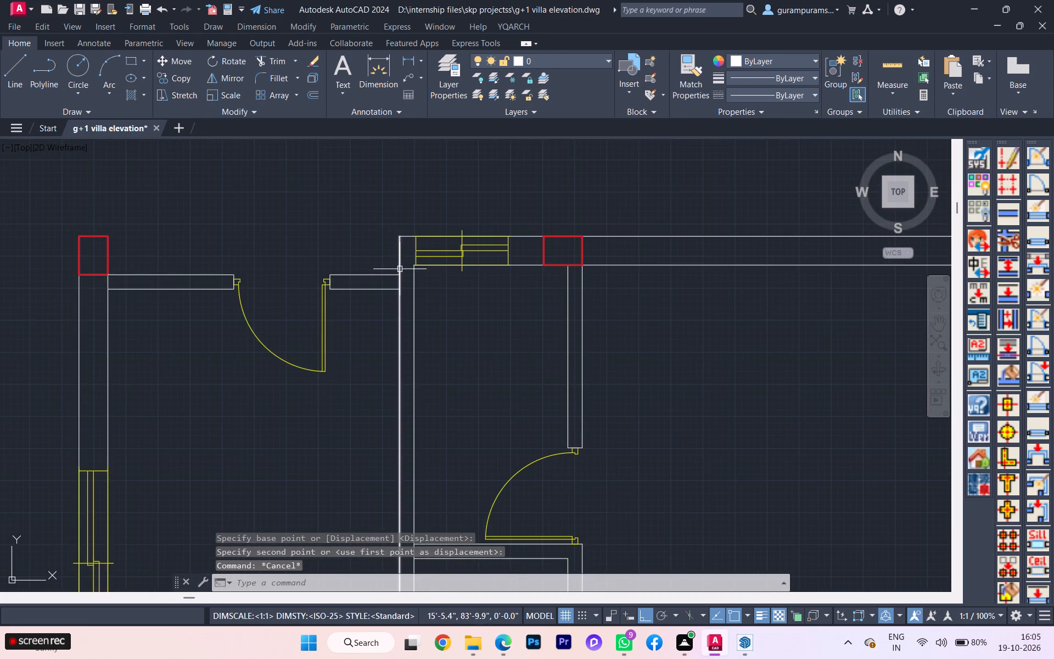
scroll(407, 277, "down", 1)
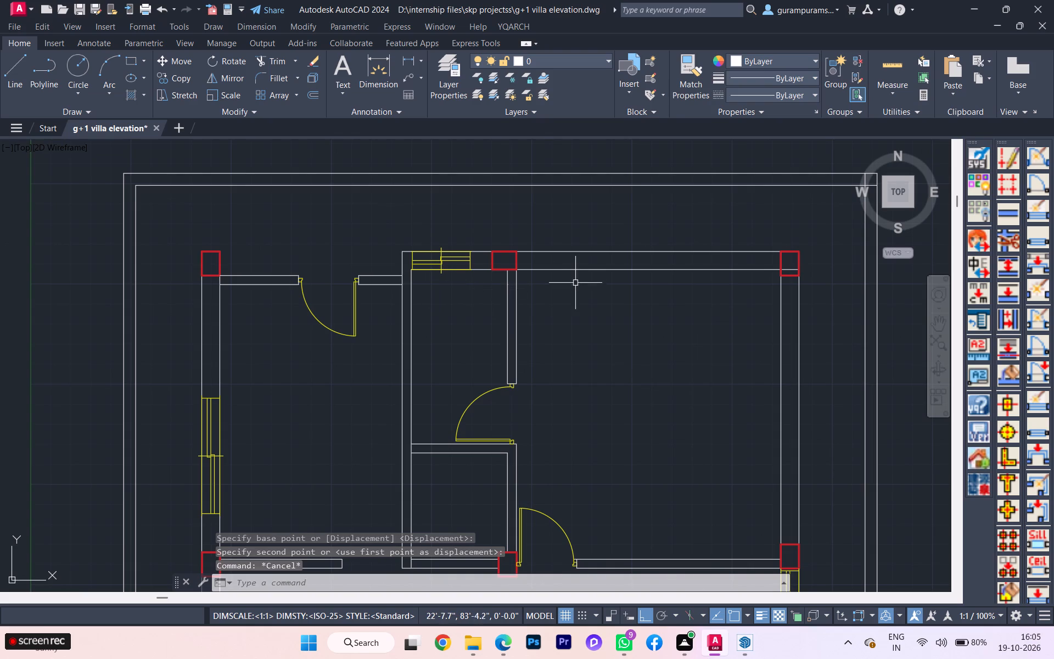
key("r")
key("Return")
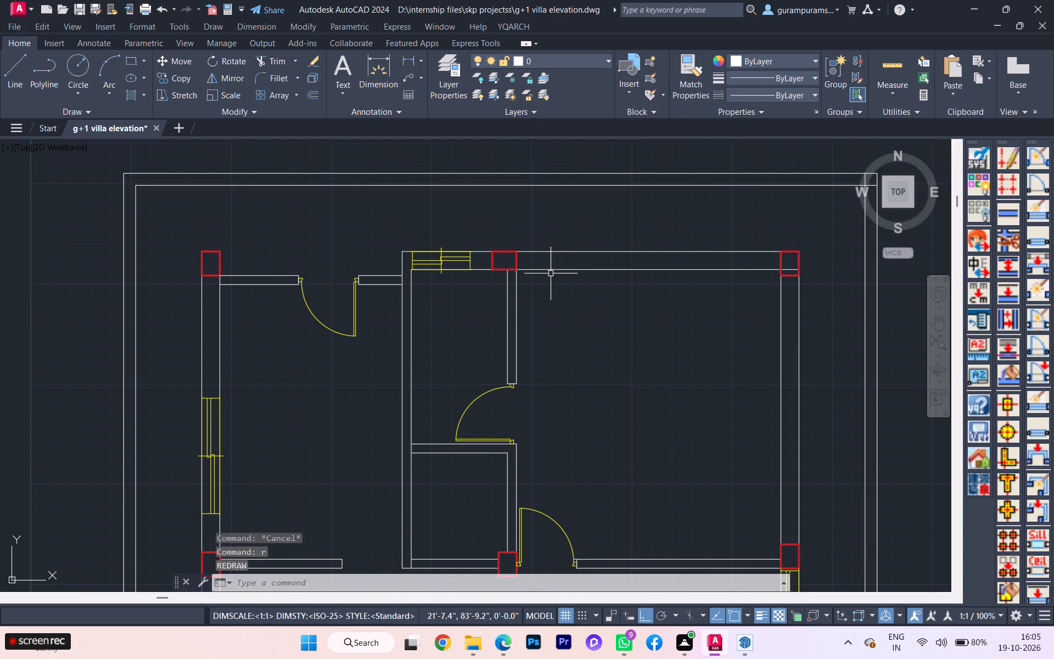
key("space")
type("aw2")
key("Return")
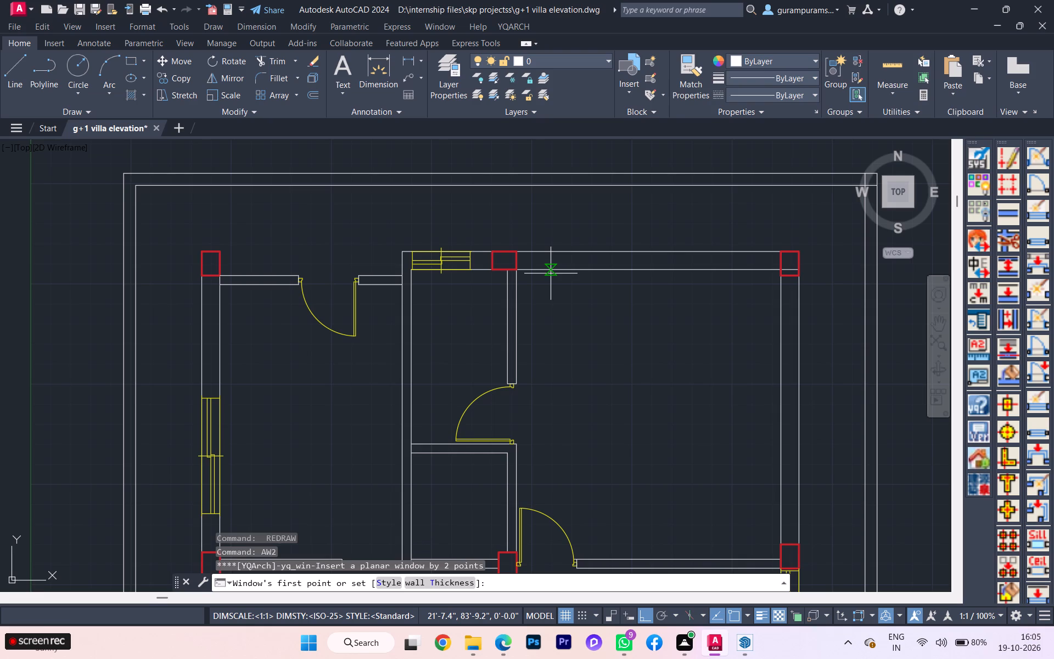
left_click(542, 270)
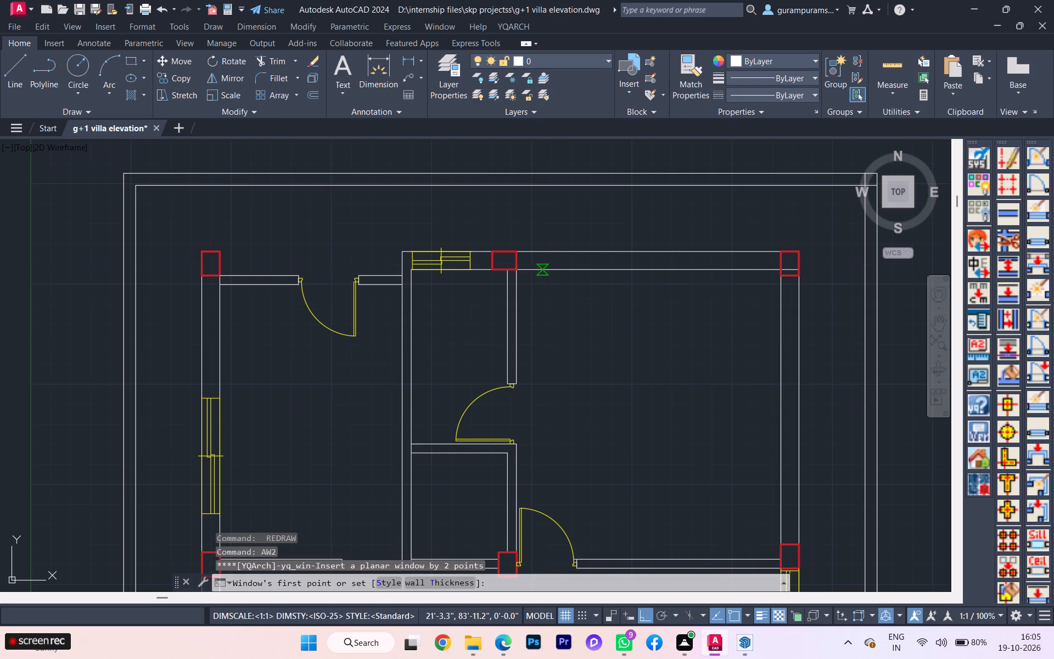
scroll(624, 261, "down", 1)
middle_click_drag(624, 261, 619, 266)
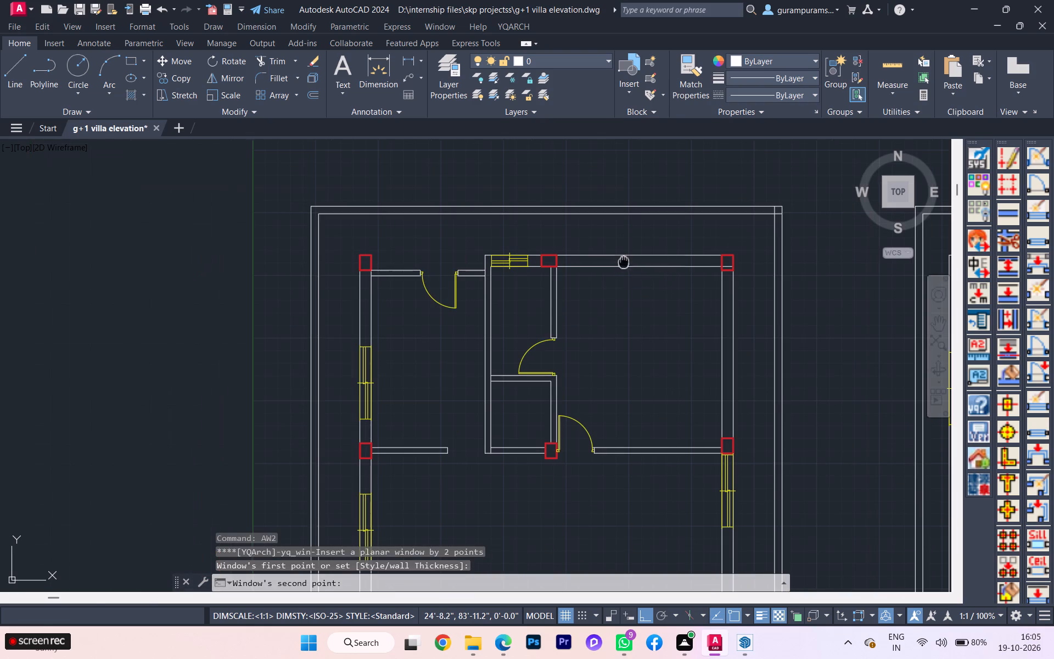
middle_click_drag(619, 266, 559, 286)
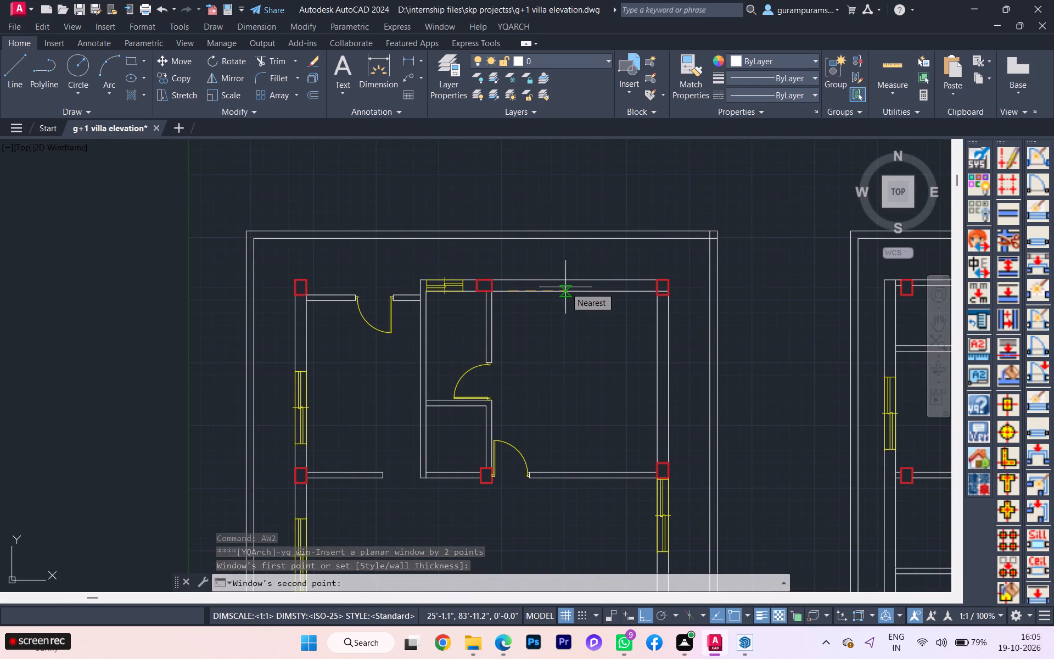
type("3'")
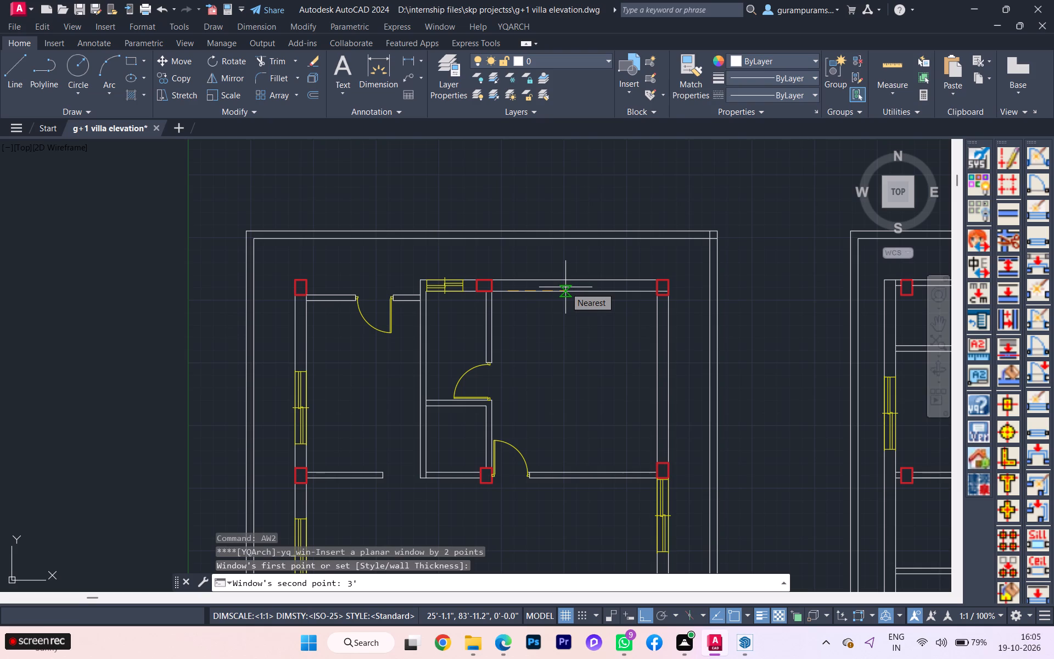
key("Return")
key("Return")
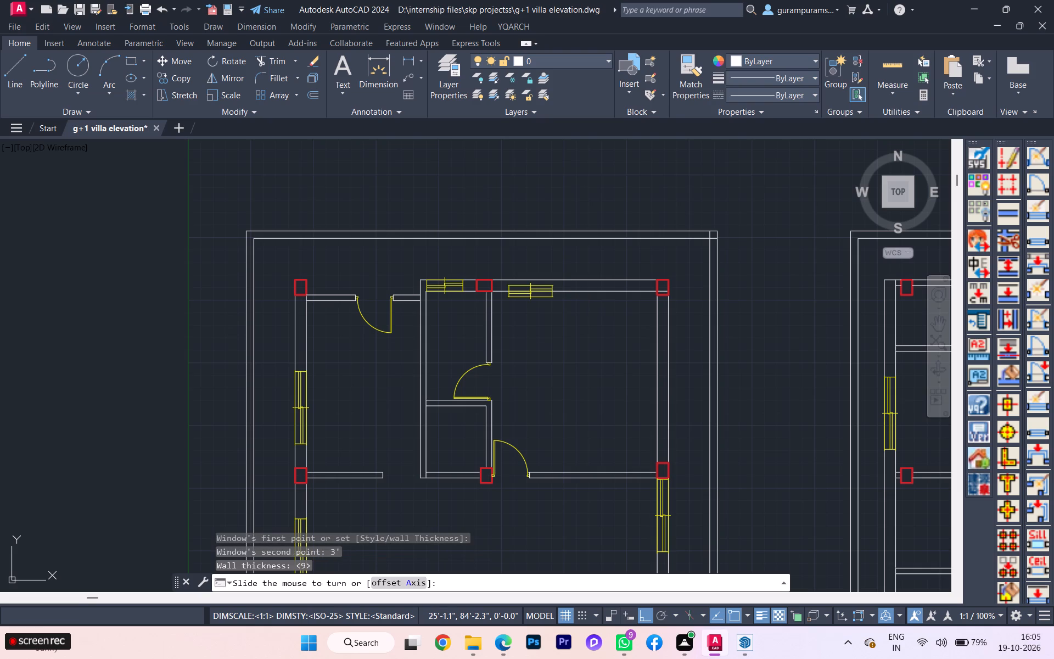
scroll(525, 308, "up", 2)
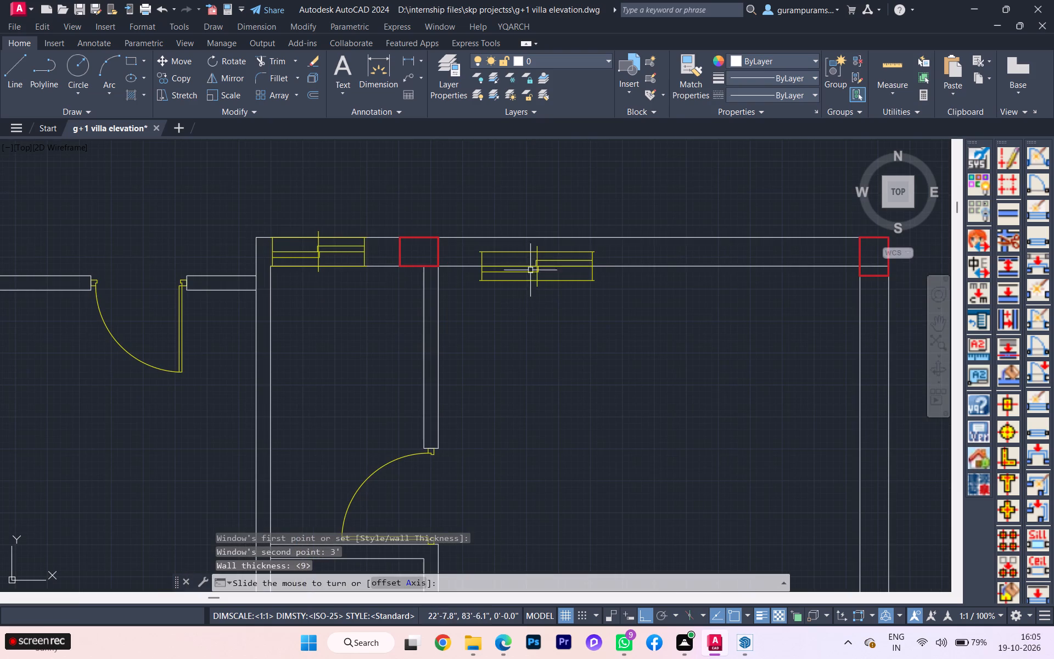
key("space")
Move the bedroom window from its inner edge's centre onto the inner wall line so it sits within the rear wall's thickness.
left_click(537, 256)
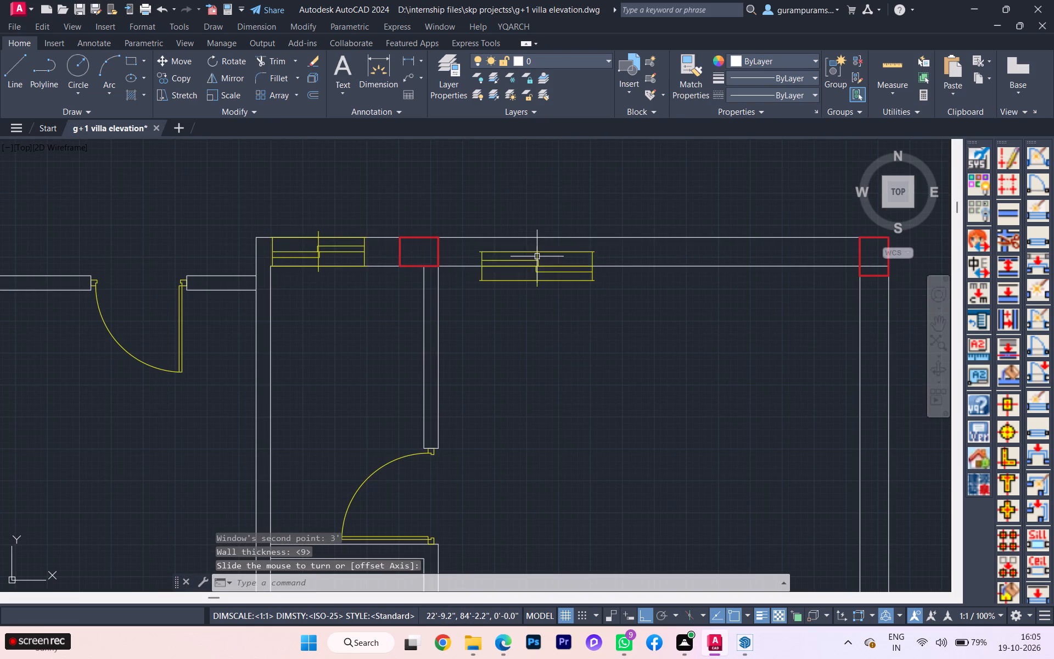
key("m")
key("Return")
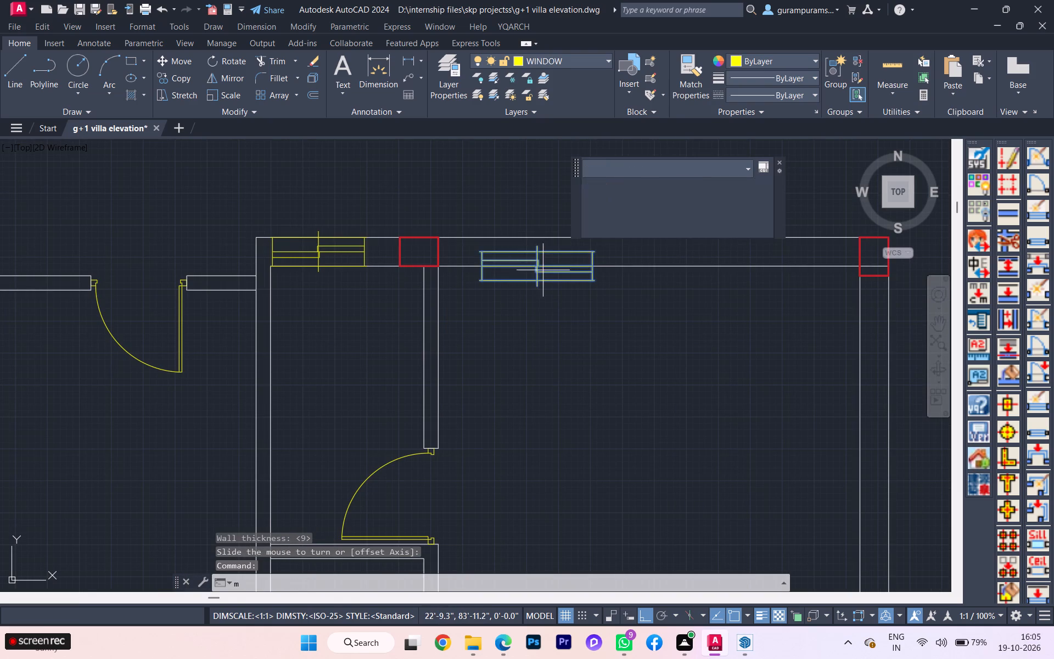
scroll(539, 277, "up", 1)
left_click(540, 276)
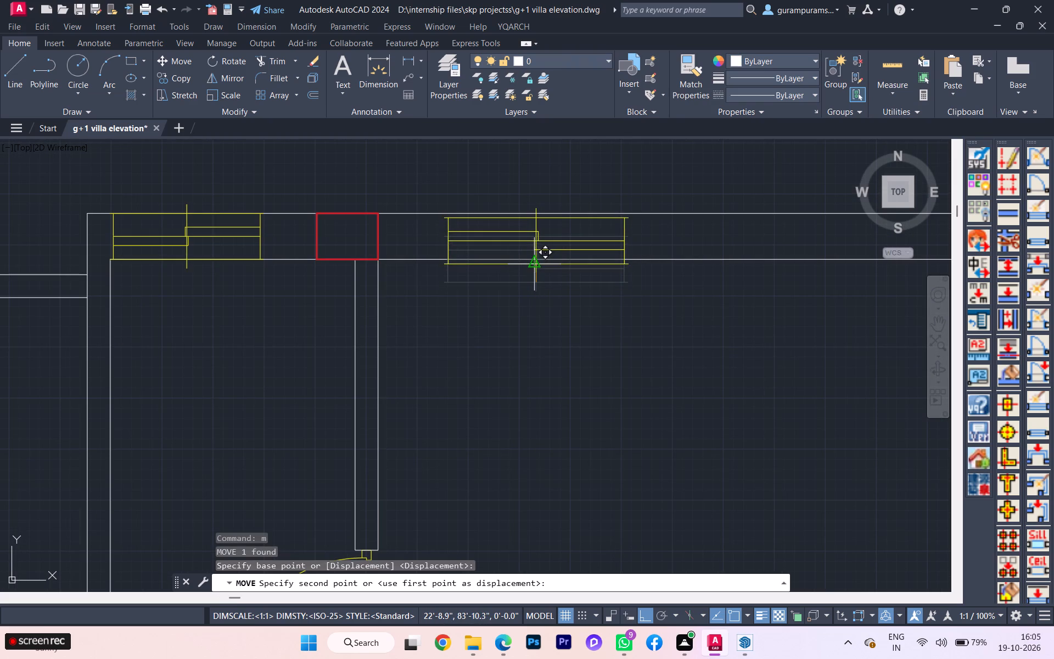
left_click(534, 254)
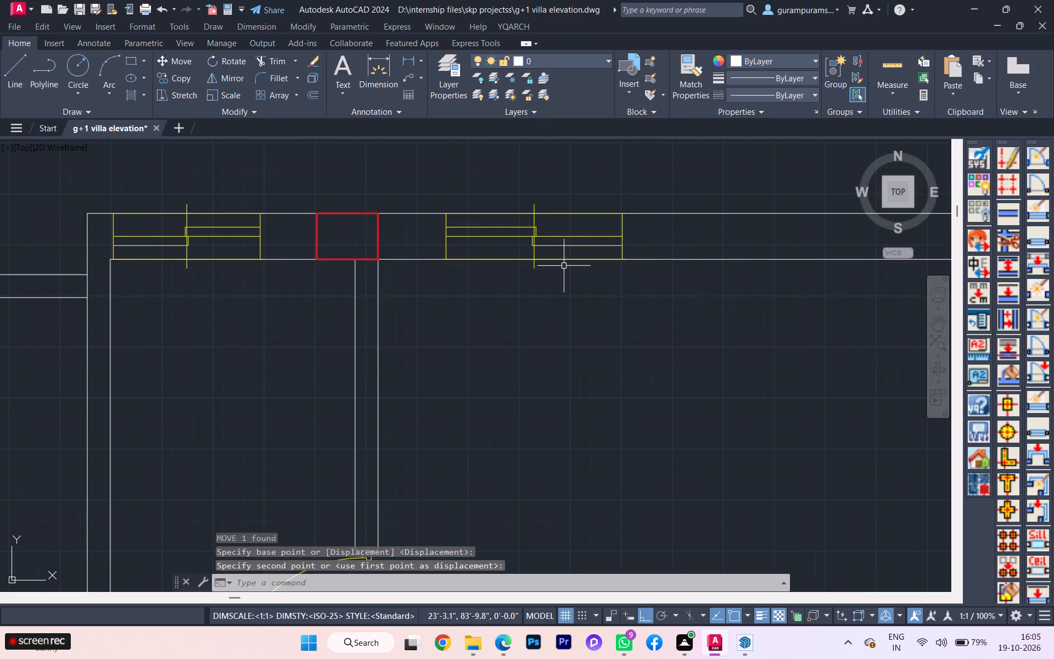
key("Escape")
Compare the ground-floor and first-floor drawings with the first-floor reference plan, checking the openings along the rear walls.
scroll(565, 261, "down", 3)
scroll(514, 276, "down", 2)
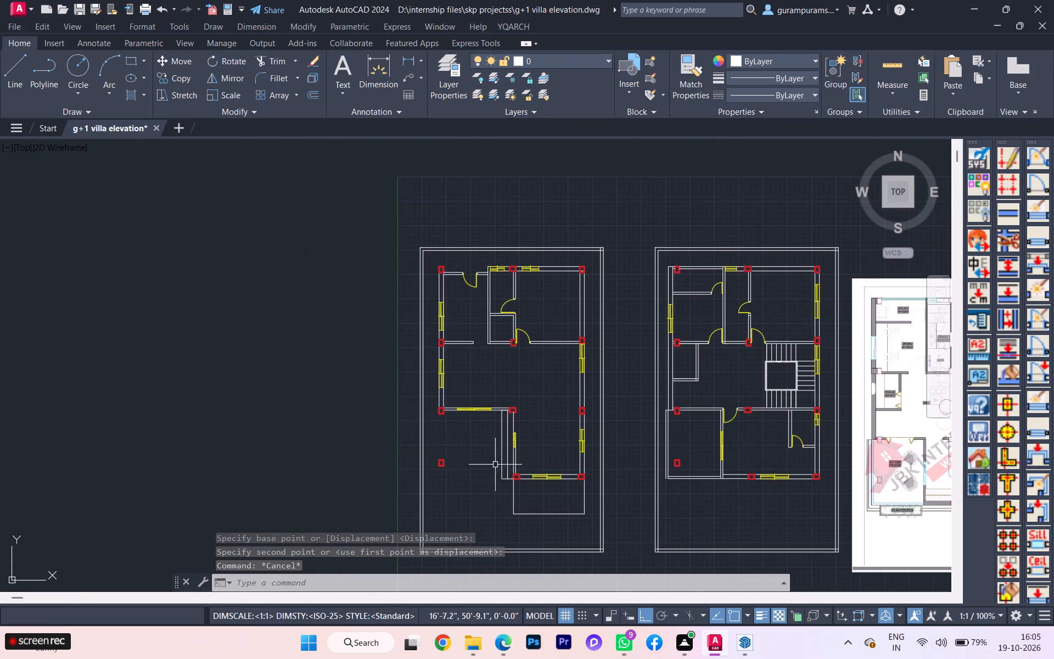
scroll(399, 462, "up", 1)
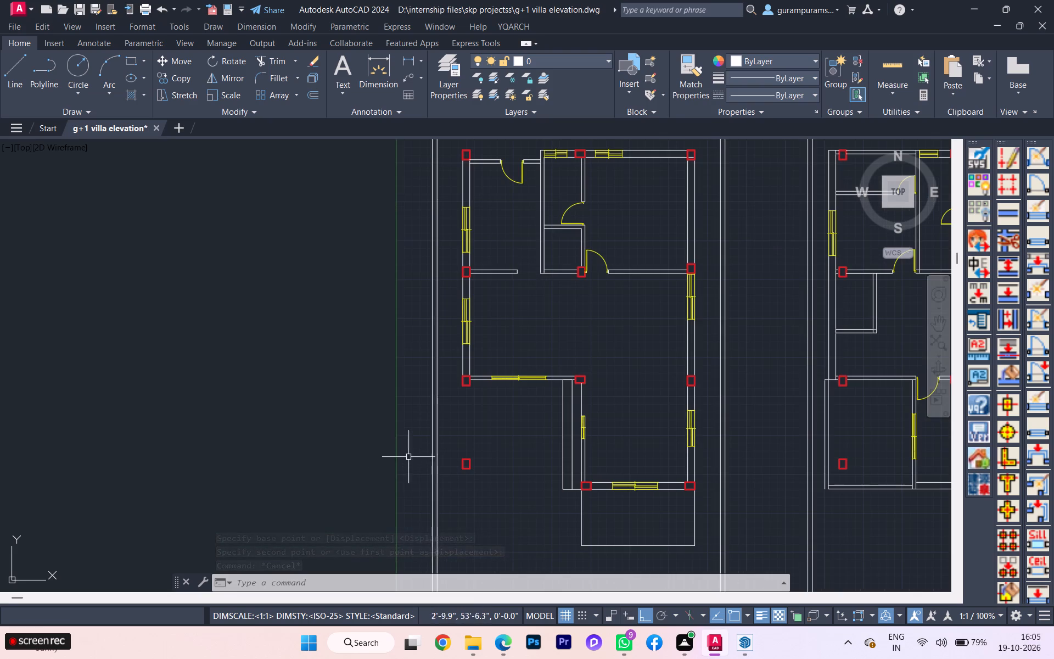
scroll(637, 371, "down", 1)
scroll(469, 361, "down", 1)
scroll(736, 269, "up", 1)
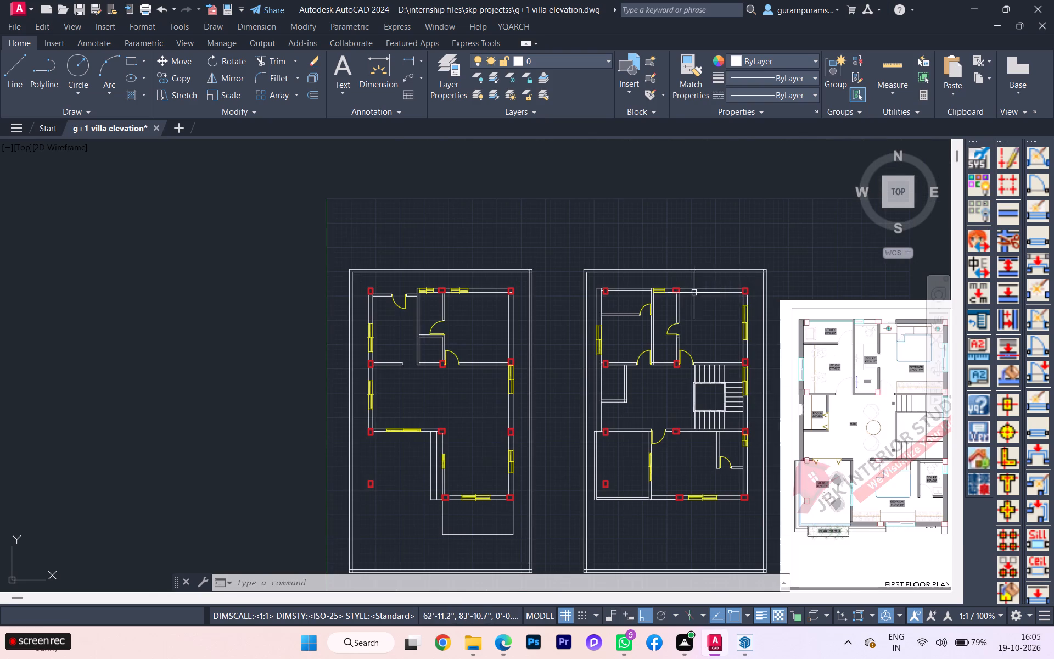
scroll(694, 293, "up", 1)
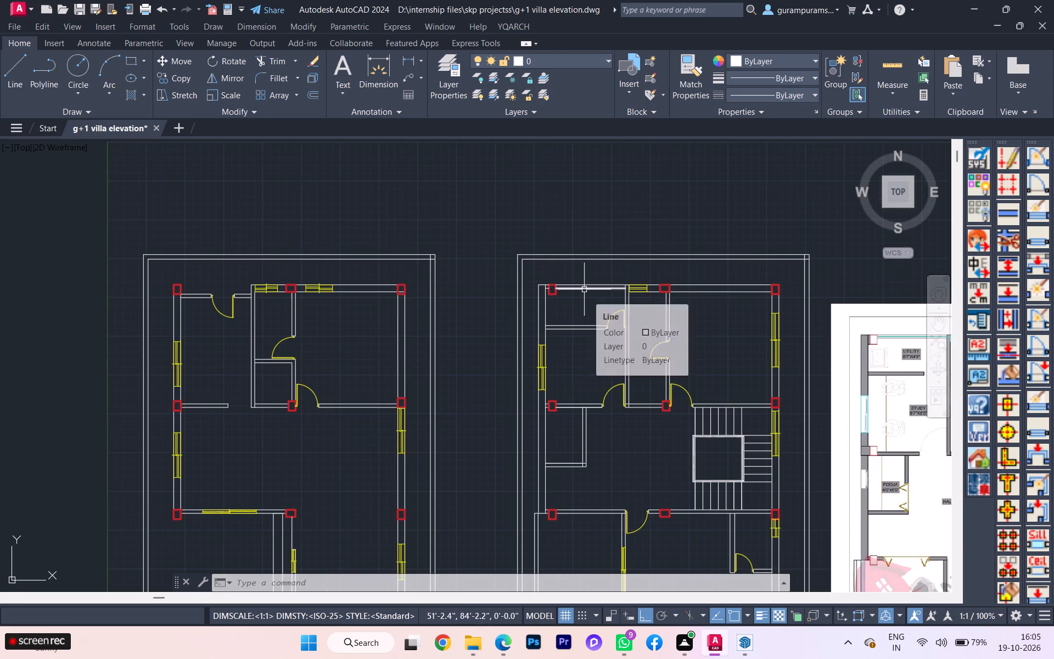
scroll(583, 289, "down", 1)
scroll(841, 332, "up", 1)
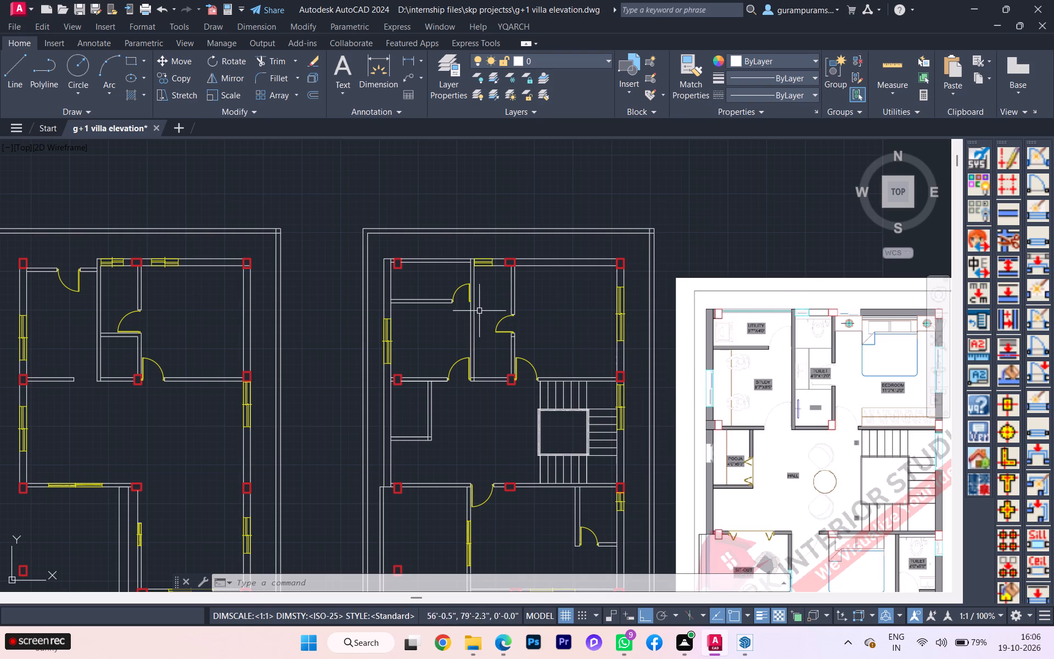
Copy the ground-floor bedroom's 3' rear window straight across into the first-floor bedroom's rear wall, just beside the toilet-side column.
left_click(173, 261)
type("co")
key("Return")
scroll(169, 266, "up", 2)
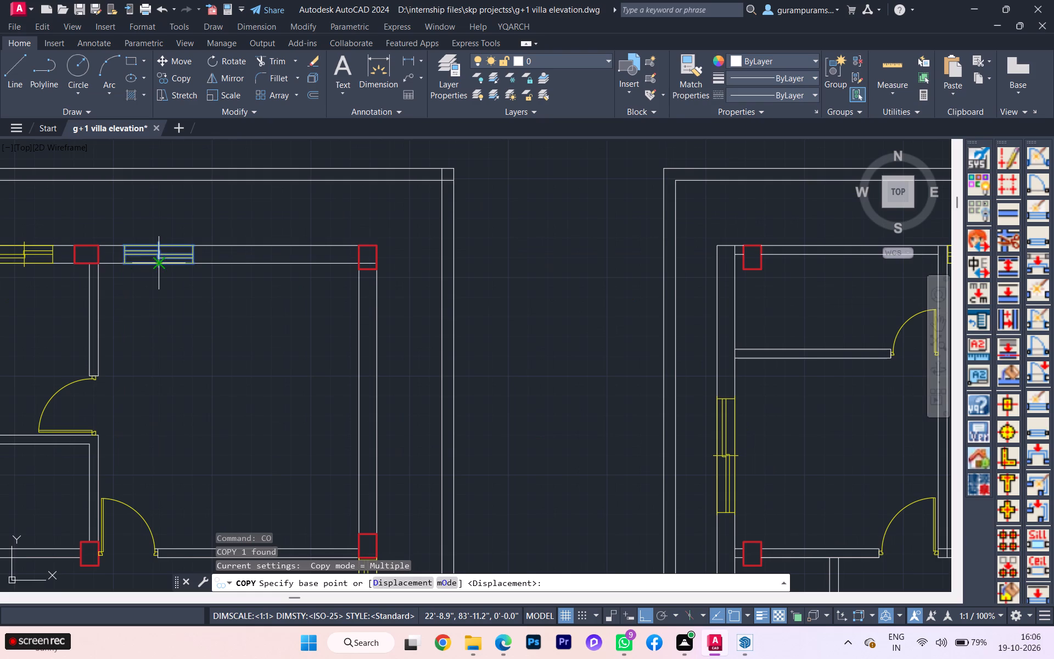
left_click(156, 263)
scroll(478, 243, "down", 1)
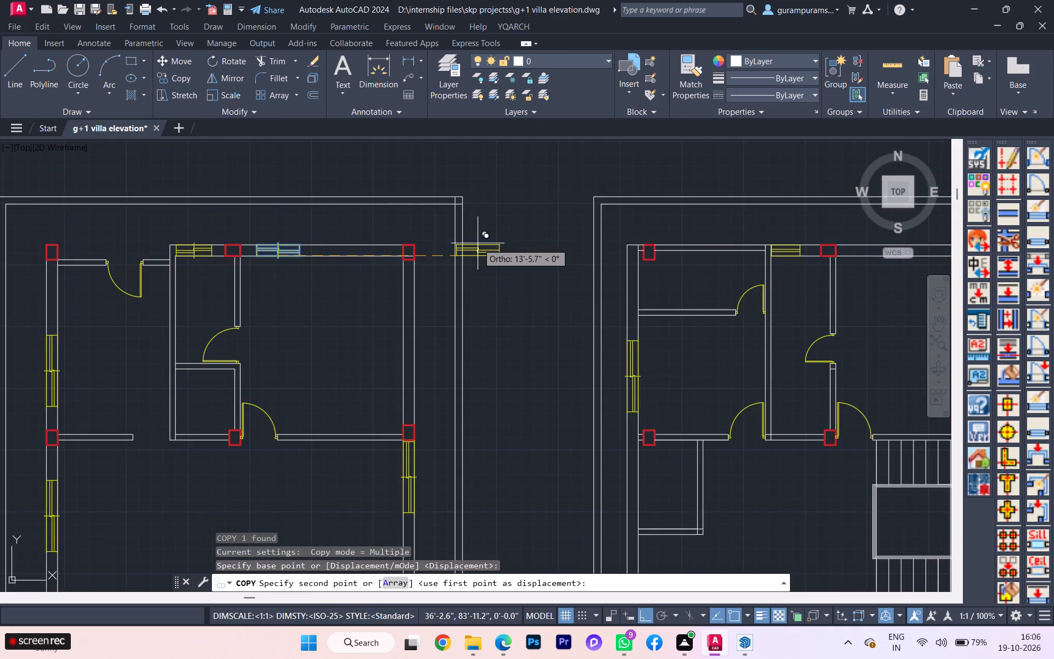
scroll(478, 245, "down", 2)
scroll(652, 251, "up", 1)
scroll(652, 251, "down", 2)
scroll(652, 251, "up", 1)
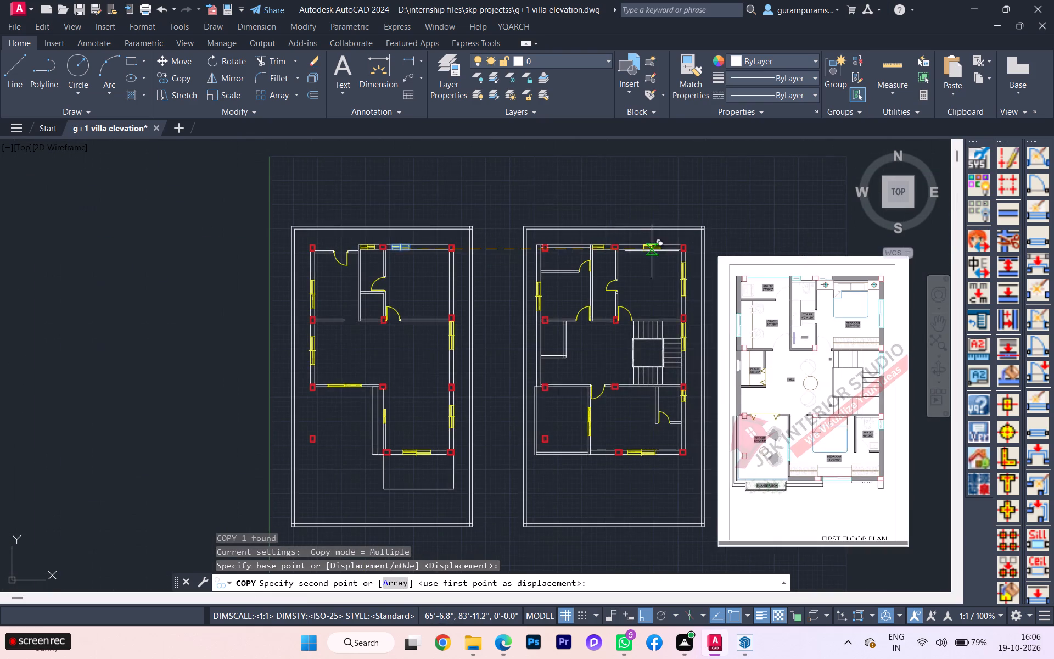
scroll(630, 247, "up", 2)
scroll(630, 247, "down", 1)
scroll(630, 247, "up", 2)
scroll(630, 247, "down", 2)
scroll(630, 247, "up", 4)
scroll(630, 247, "down", 3)
scroll(630, 247, "up", 1)
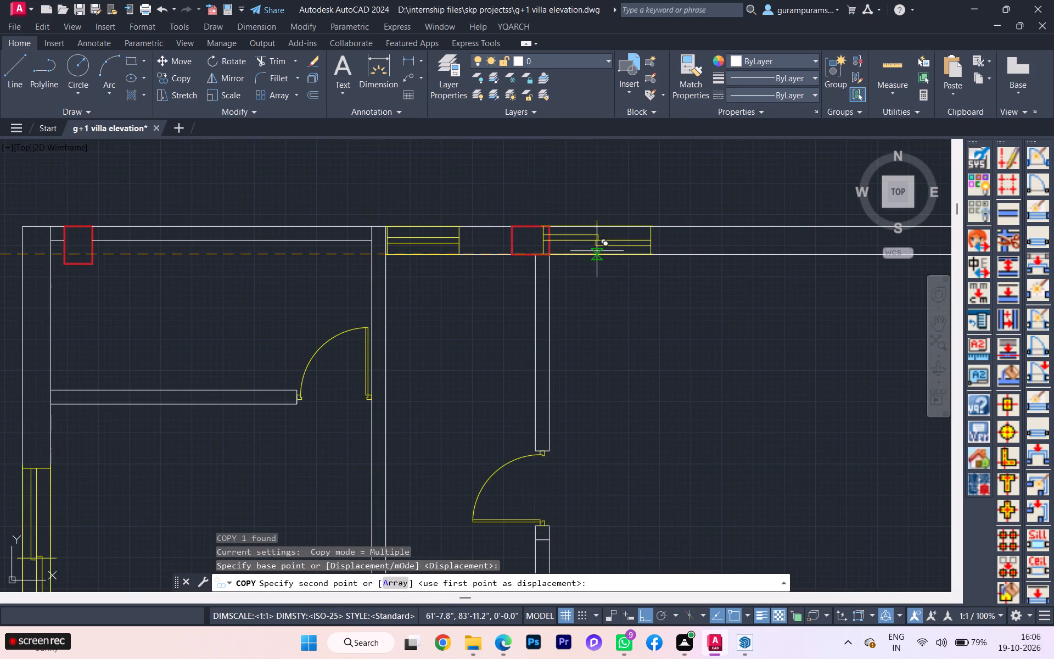
left_click(608, 246)
key("space")
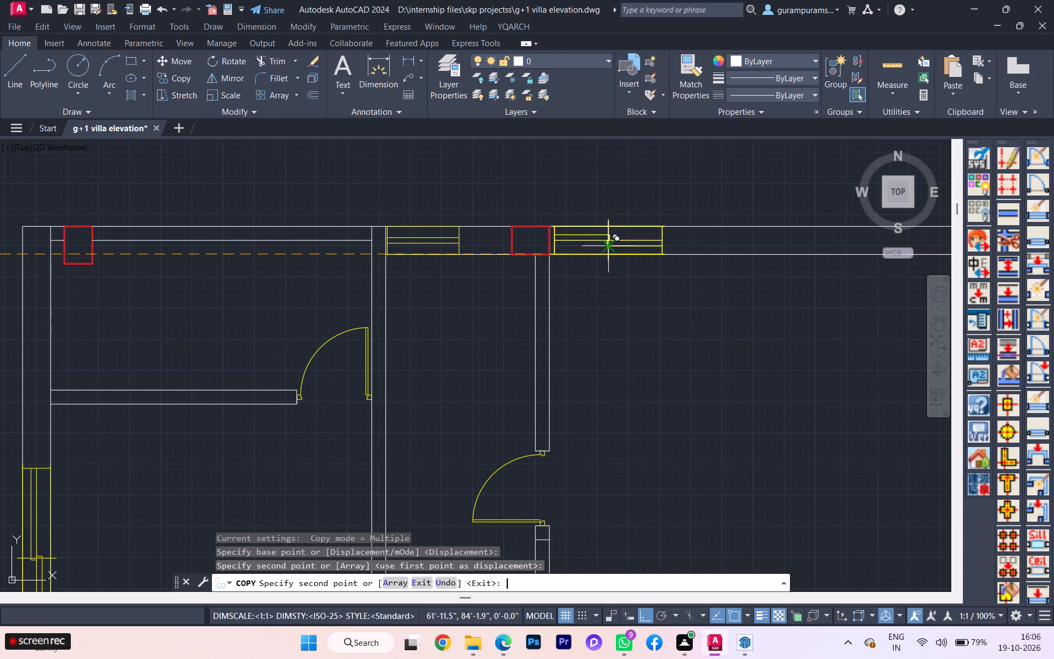
Draw a line about 7'-5.6" long within the first-floor utility's rear wall, from the column's inner side to the toilet partition, following the reference plan.
scroll(636, 244, "down", 3)
scroll(520, 257, "down", 1)
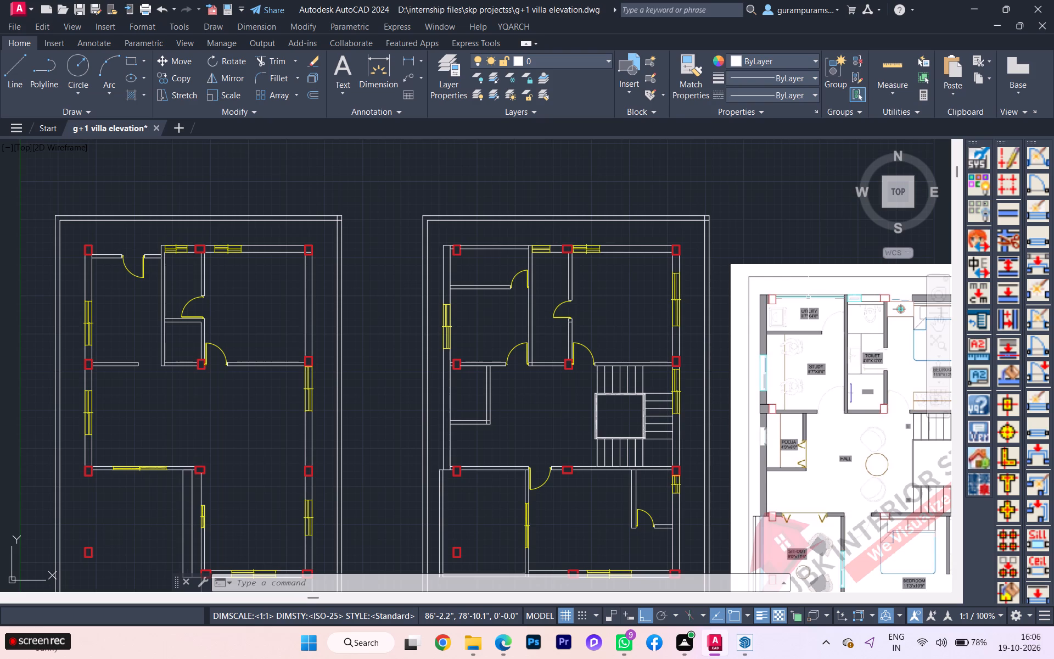
scroll(816, 266, "up", 2)
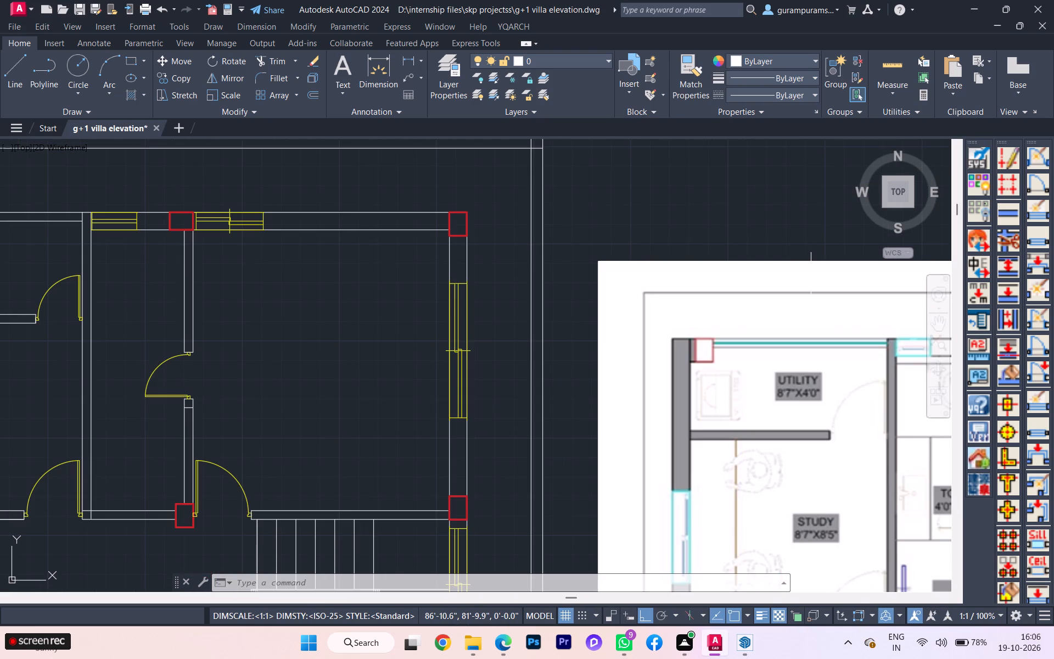
scroll(804, 282, "down", 1)
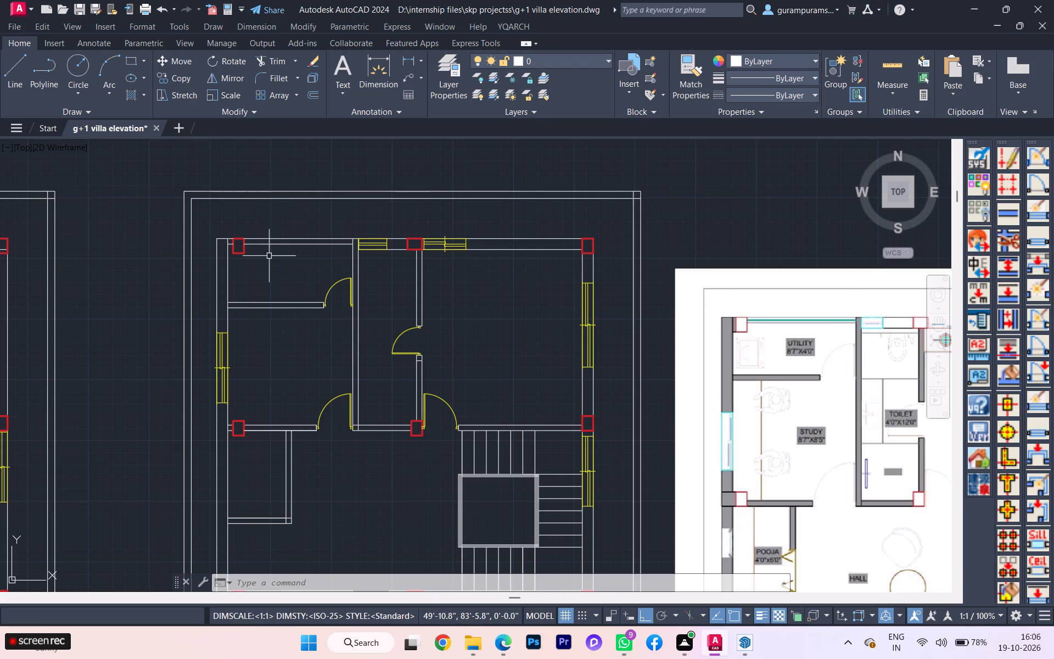
key("l")
key("Return")
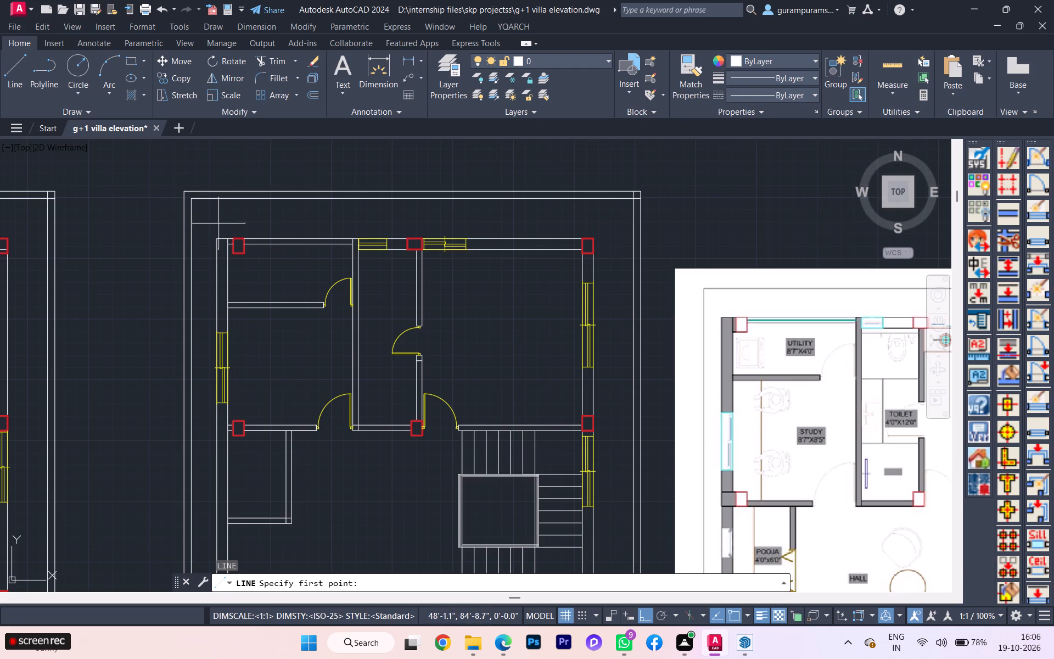
scroll(252, 243, "up", 6)
scroll(227, 235, "down", 1)
scroll(226, 235, "up", 2)
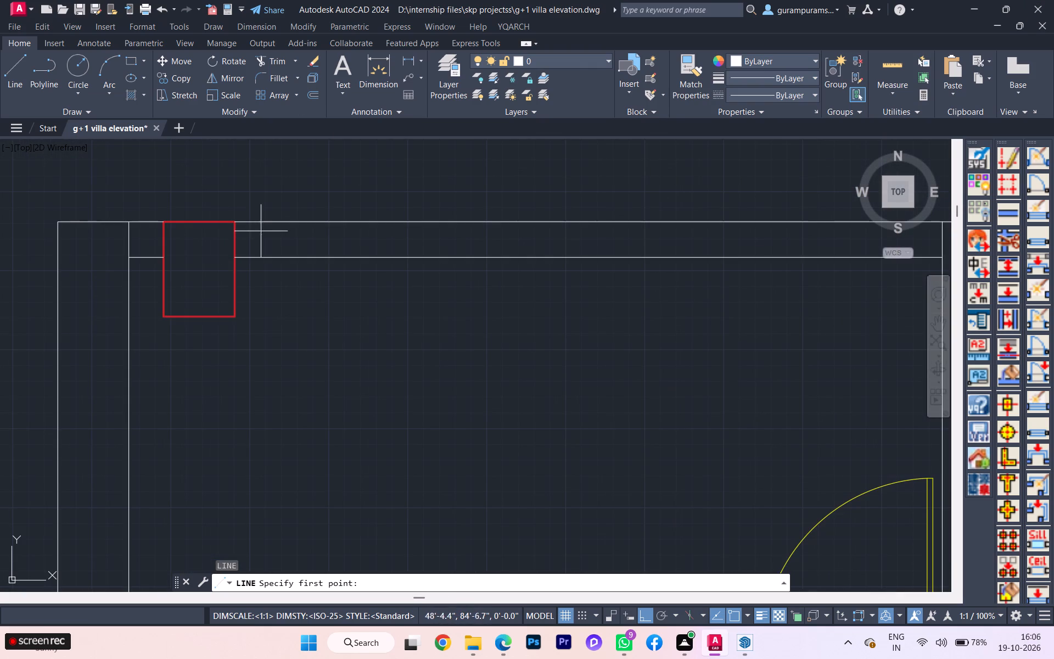
left_click(233, 243)
scroll(407, 226, "down", 1)
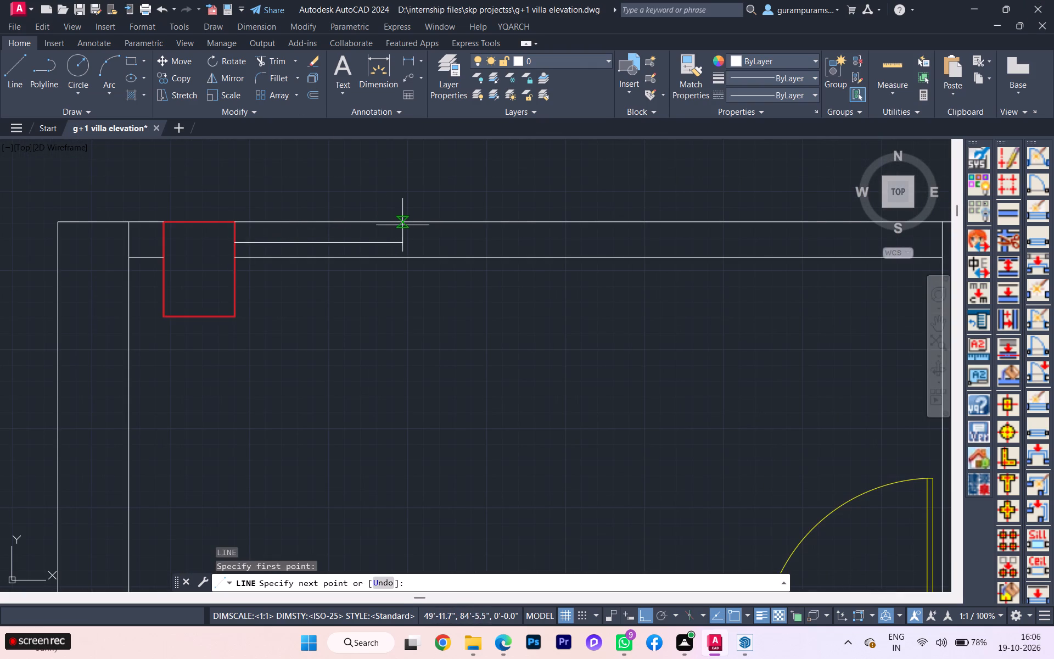
scroll(409, 226, "down", 1)
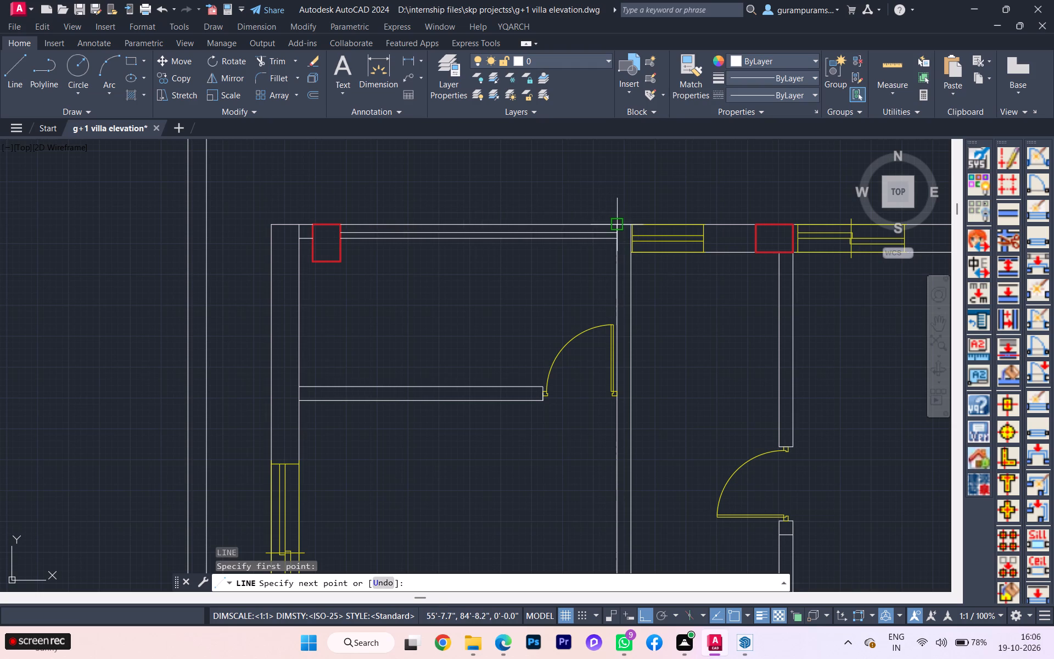
scroll(620, 226, "up", 2)
left_click(614, 239)
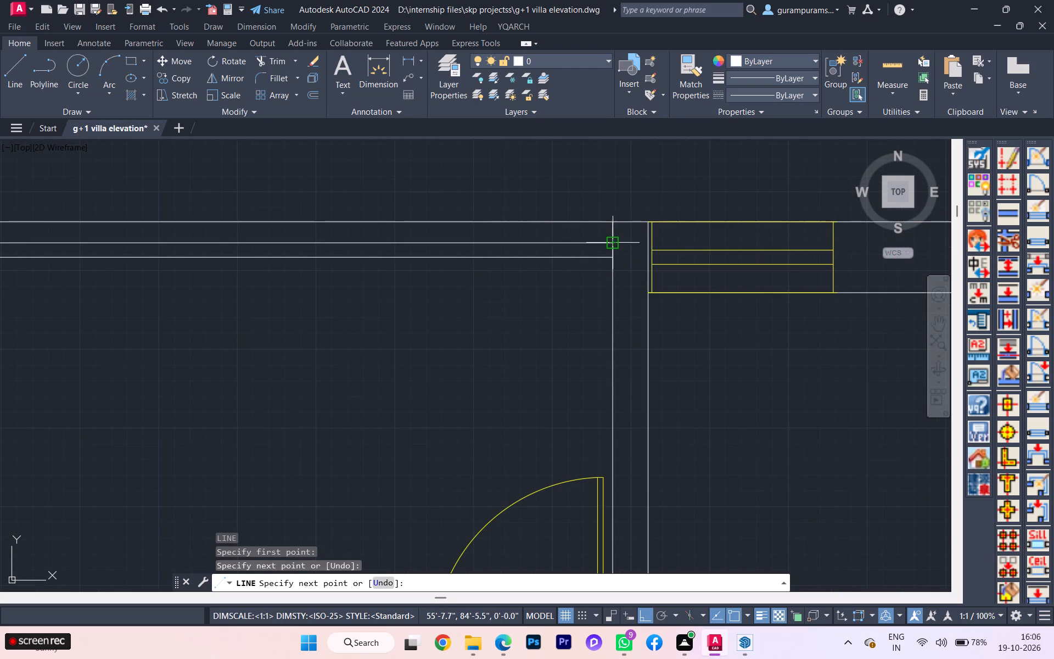
key("space")
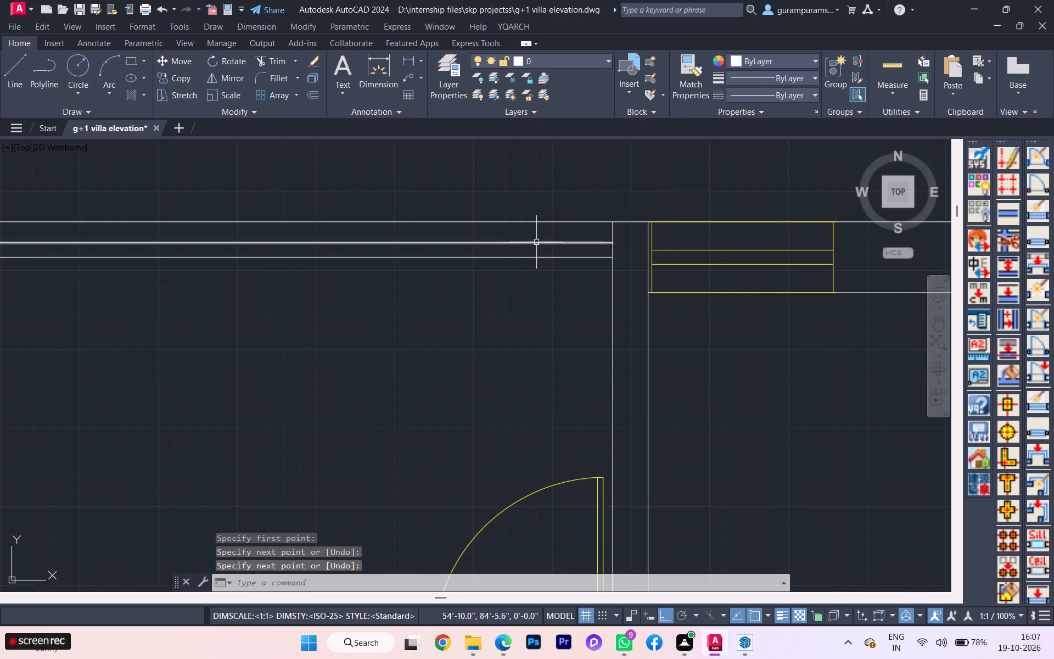
Set the lineweight of the new line in the first-floor utility's rear wall to 0.012".
left_click(536, 242)
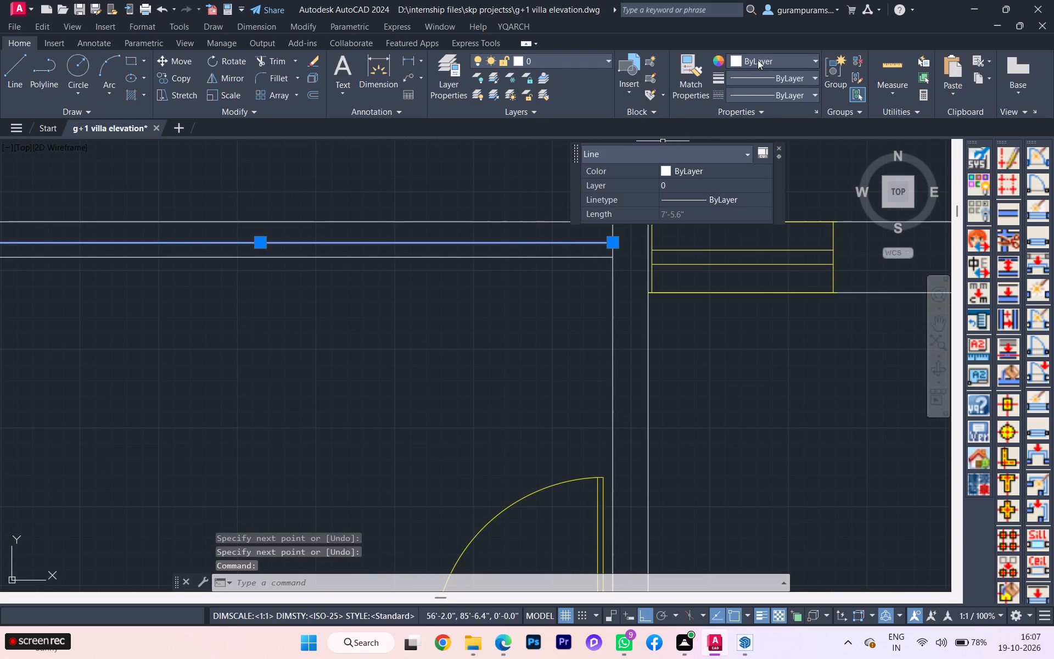
left_click(758, 60)
left_click(758, 60)
left_click(758, 74)
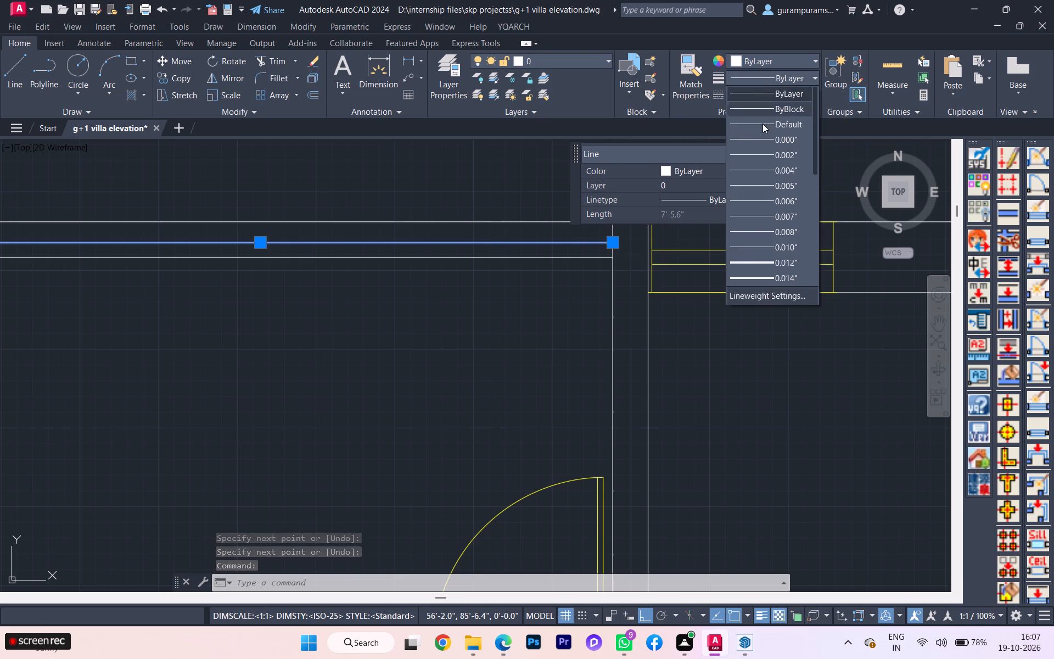
left_click(748, 261)
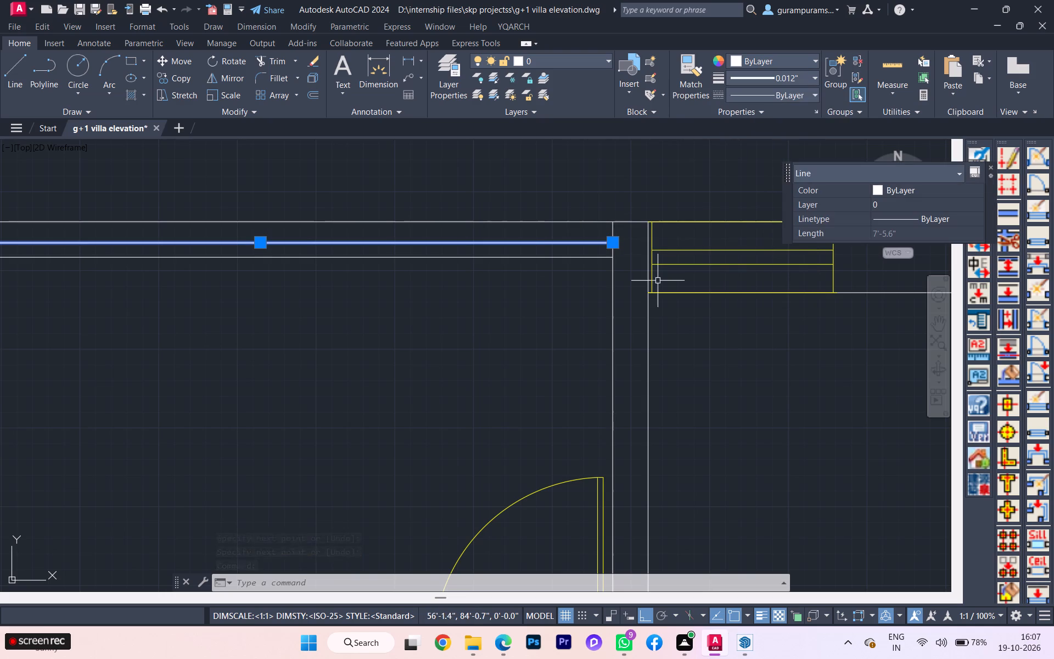
key("Escape")
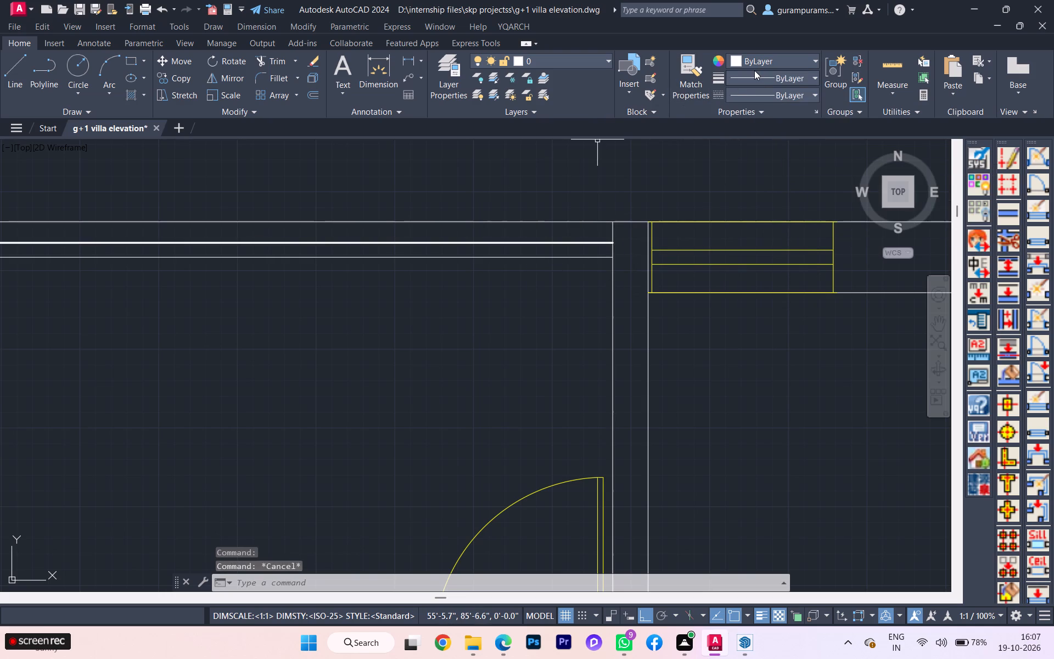
Set both the current object colour and the first-floor utility's rear-wall line colour to yellow 248,215,49.
scroll(754, 70, "down", 5)
scroll(757, 65, "up", 1)
scroll(757, 65, "down", 1)
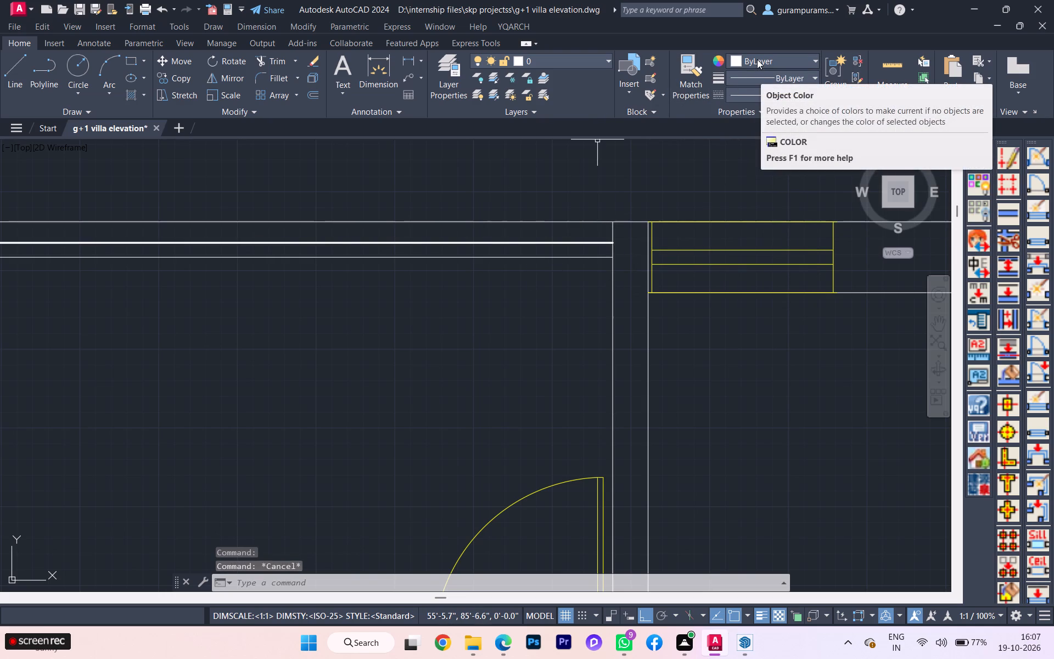
left_click(757, 59)
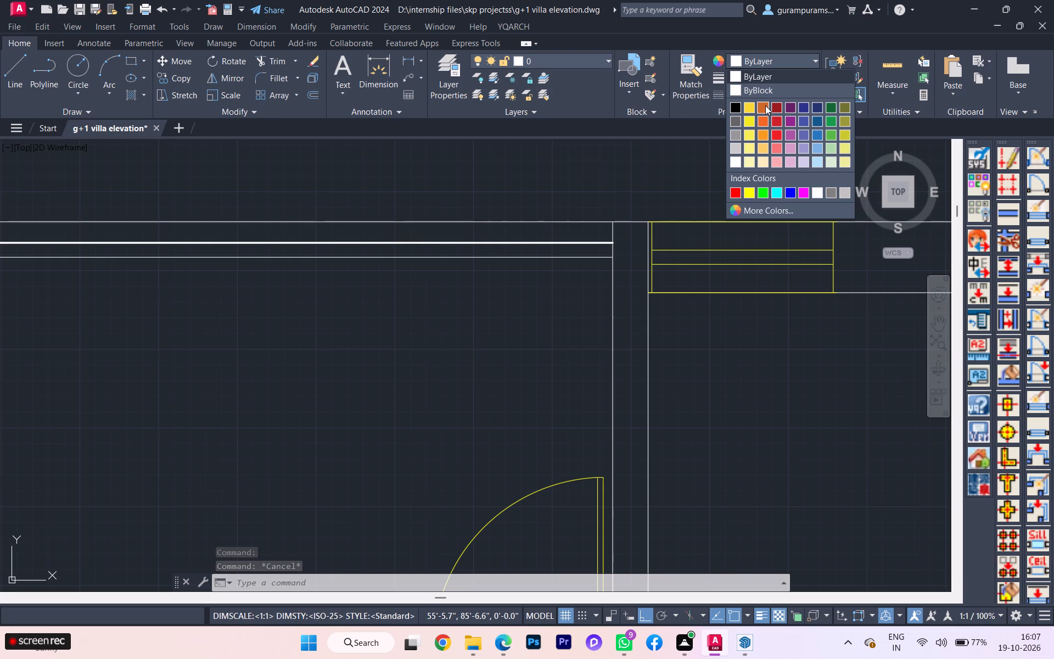
left_click(747, 107)
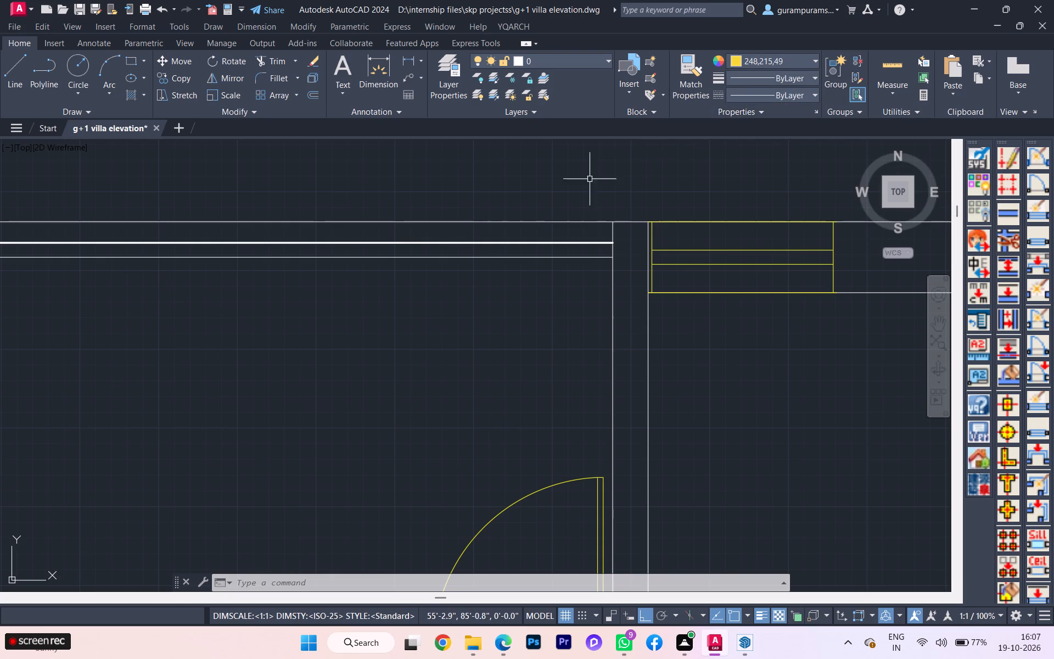
left_click(557, 242)
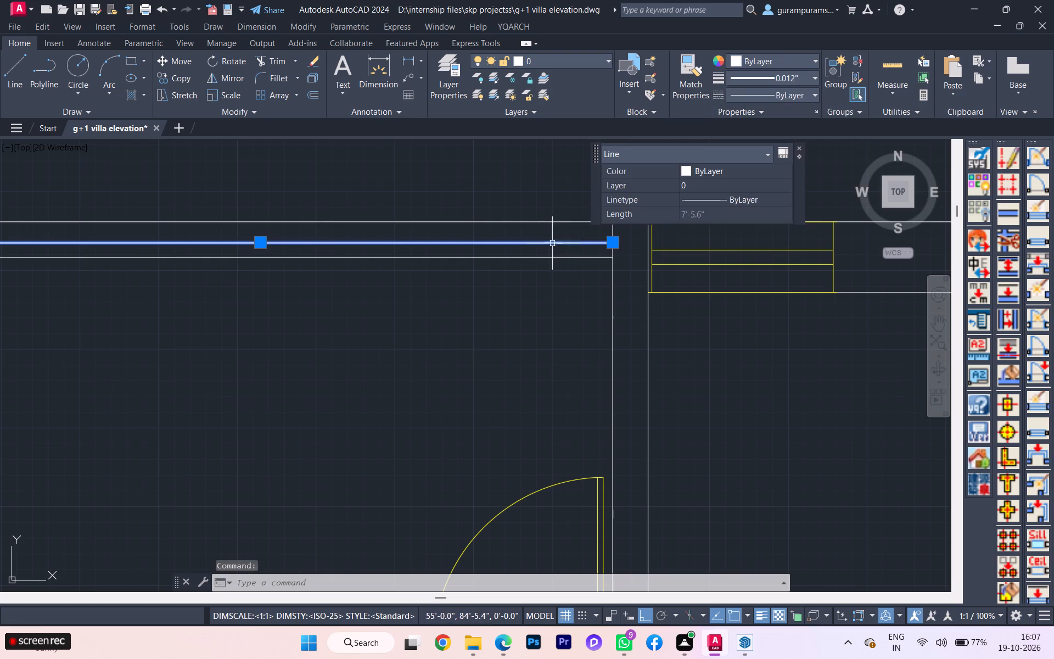
left_click(728, 66)
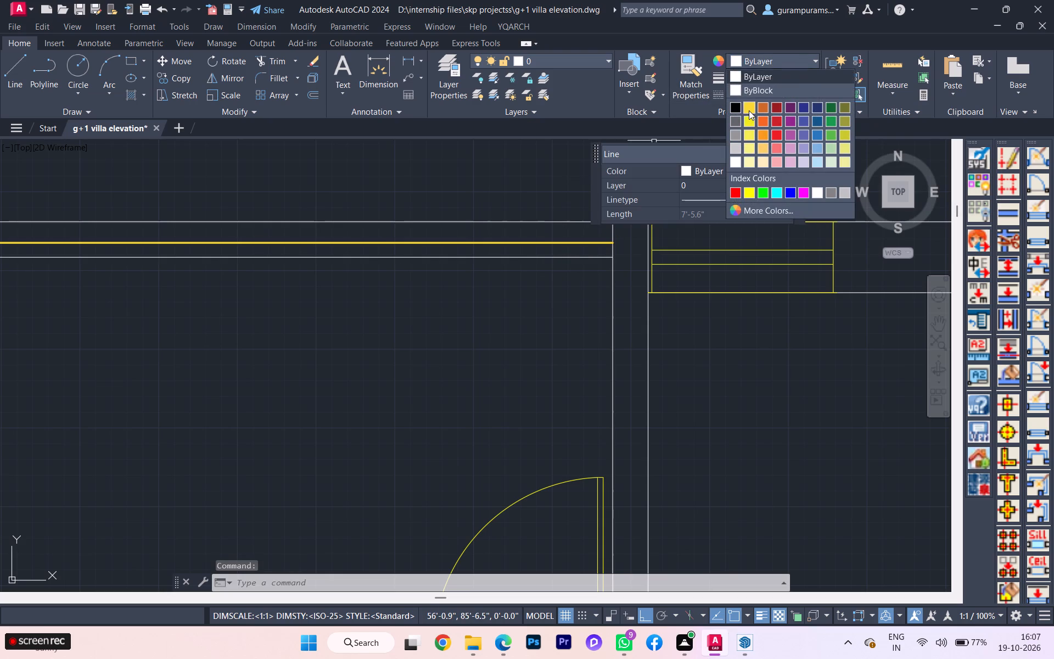
left_click(749, 110)
key("Escape")
Compare the first-floor drawing with the ground-floor plan and the first-floor reference plan, checking the utility, study, pooja and hall openings.
scroll(524, 224, "up", 1)
scroll(528, 228, "down", 2)
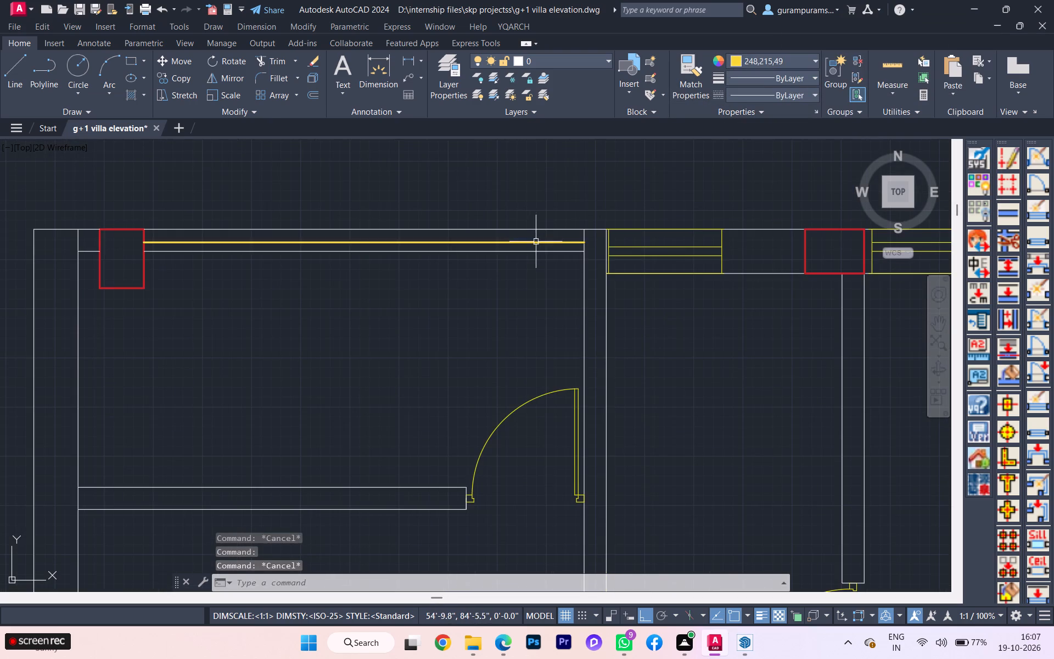
scroll(539, 254, "down", 2)
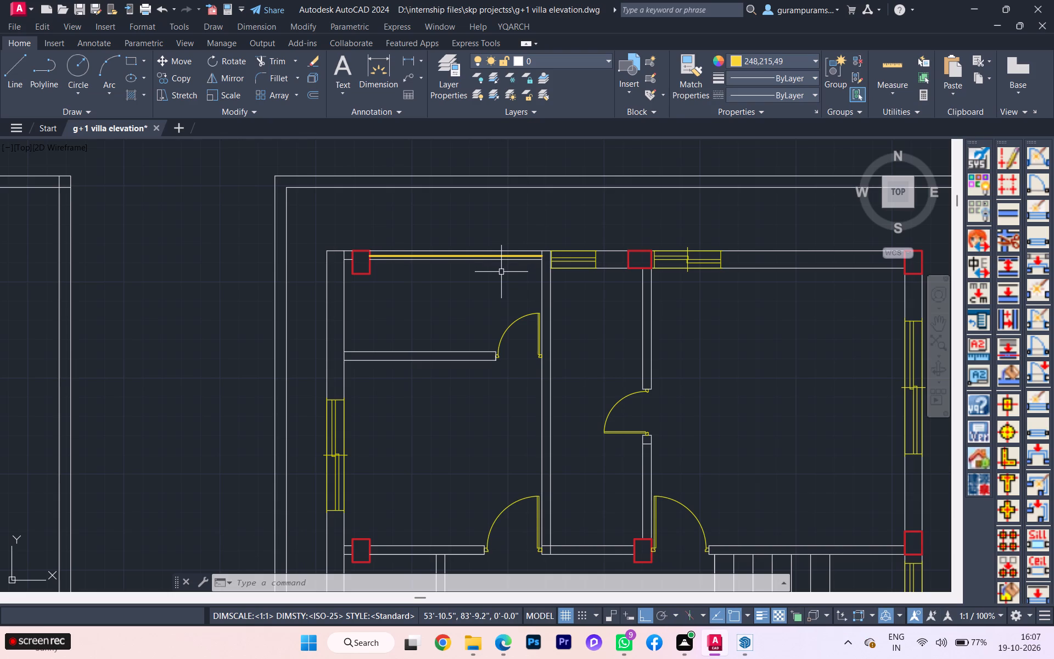
scroll(493, 303, "down", 1)
scroll(375, 305, "down", 1)
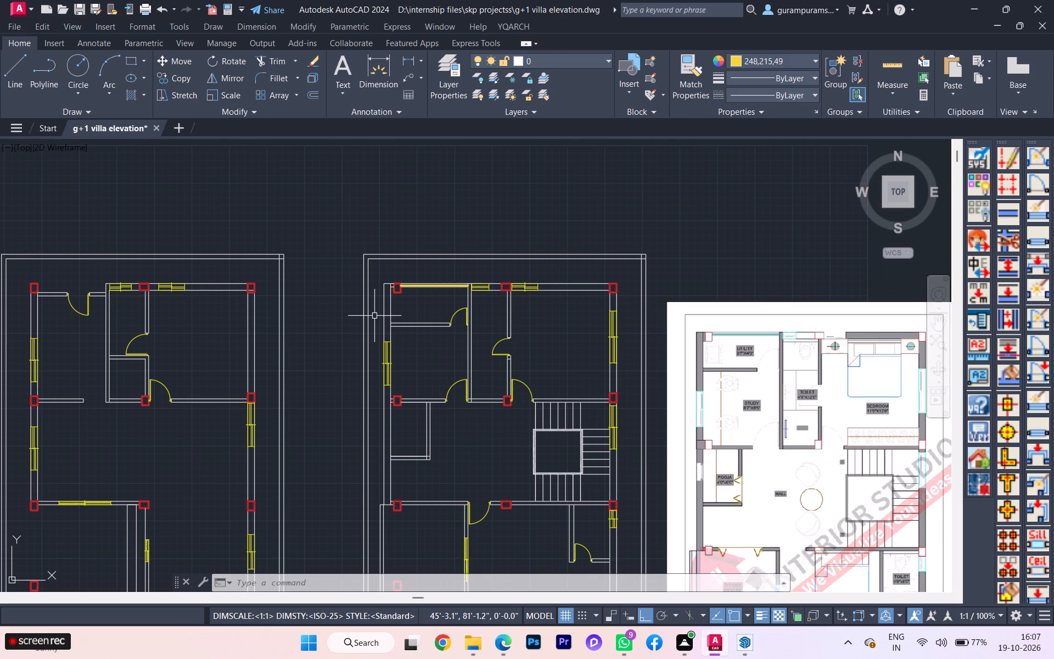
scroll(374, 316, "down", 1)
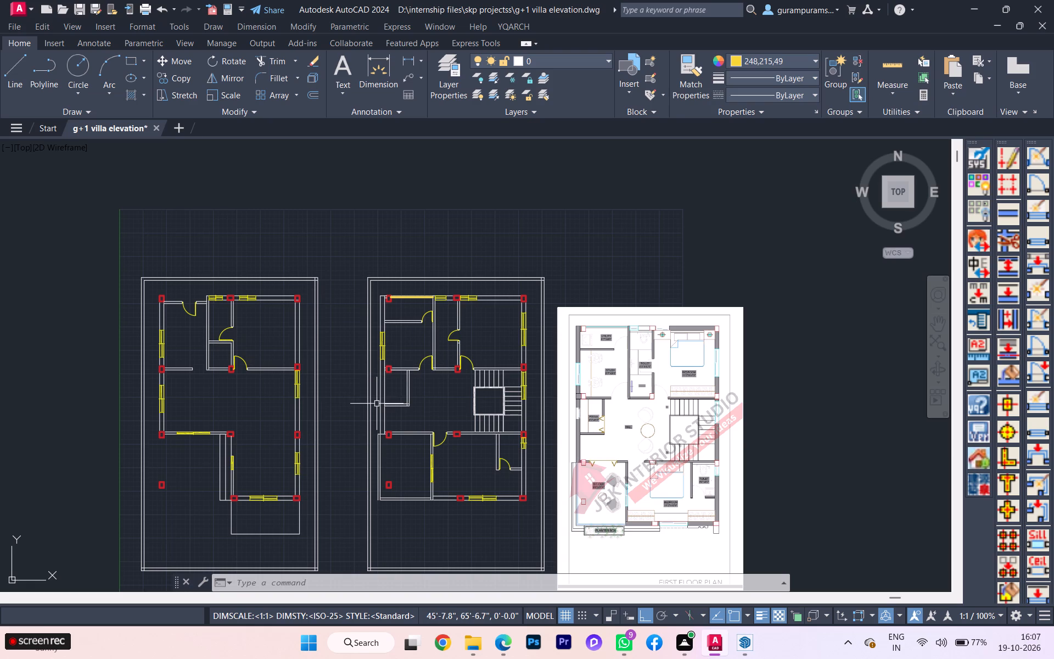
scroll(590, 418, "up", 2)
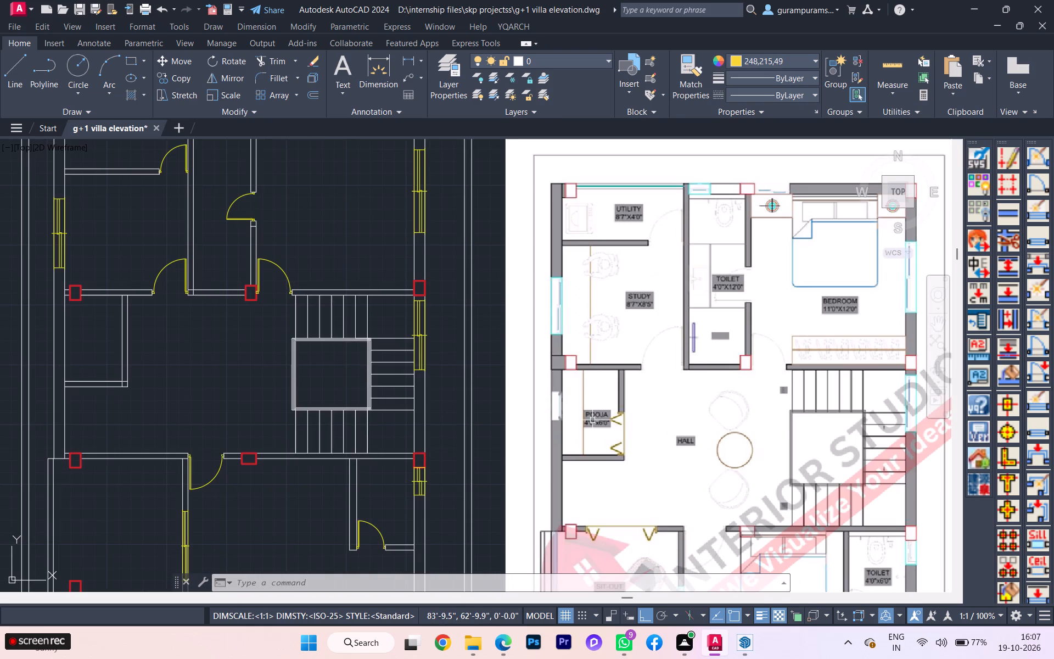
scroll(598, 412, "down", 1)
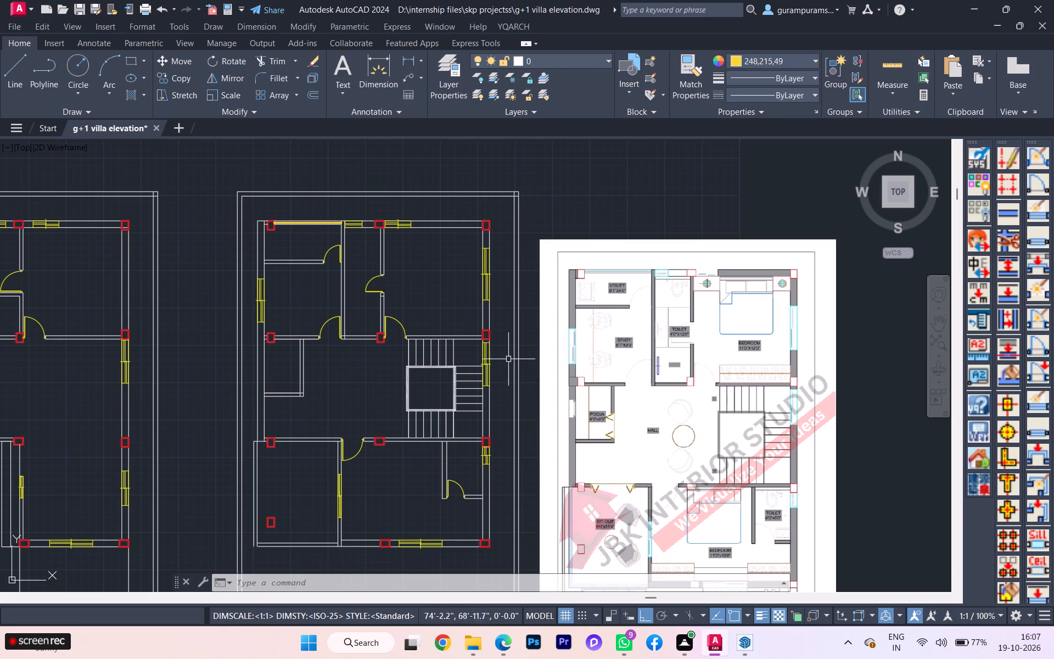
scroll(428, 398, "down", 1)
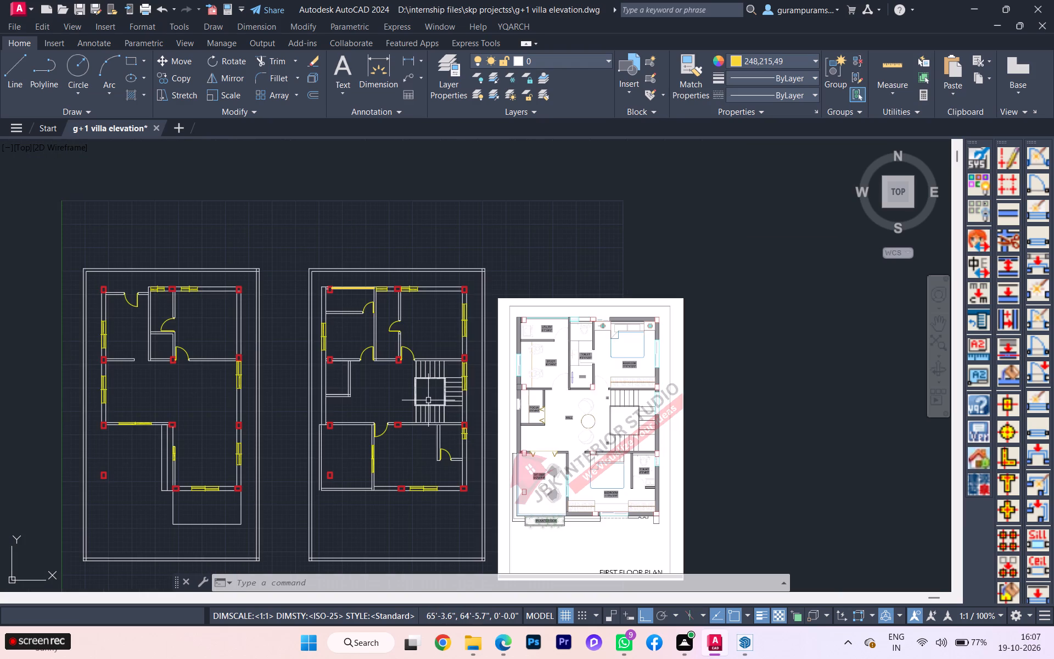
scroll(366, 387, "up", 1)
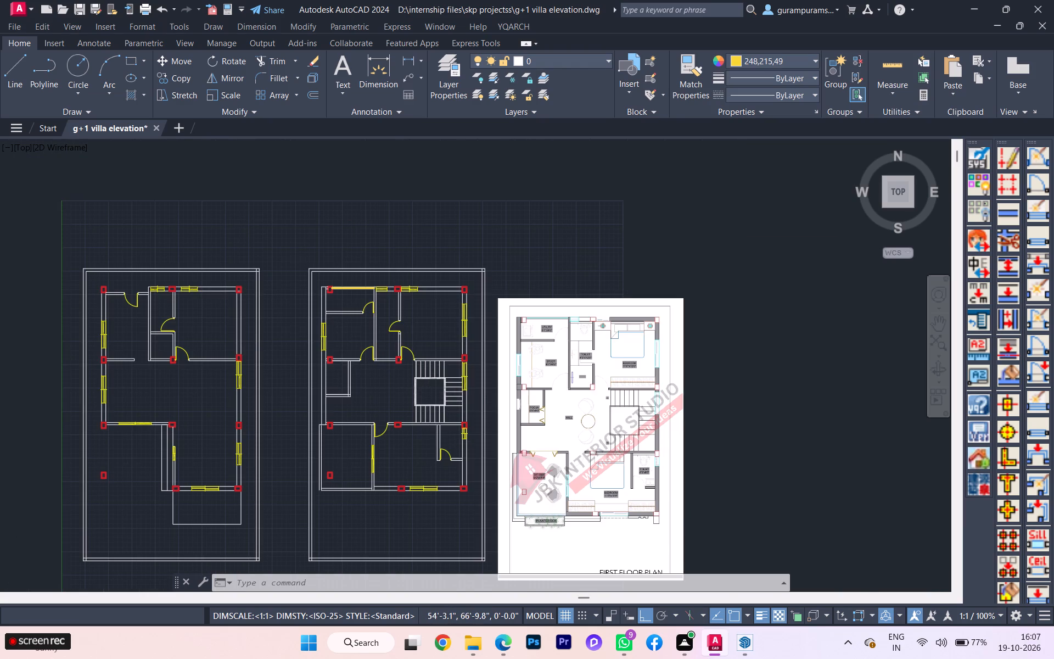